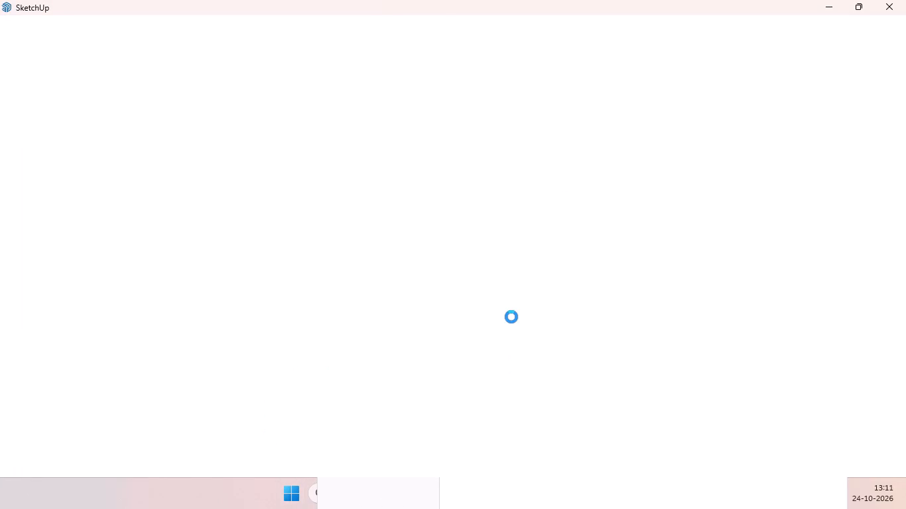
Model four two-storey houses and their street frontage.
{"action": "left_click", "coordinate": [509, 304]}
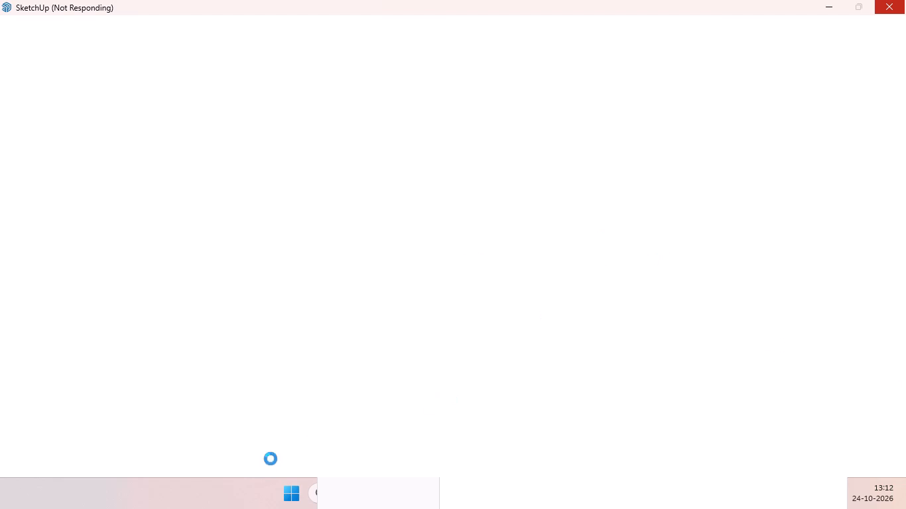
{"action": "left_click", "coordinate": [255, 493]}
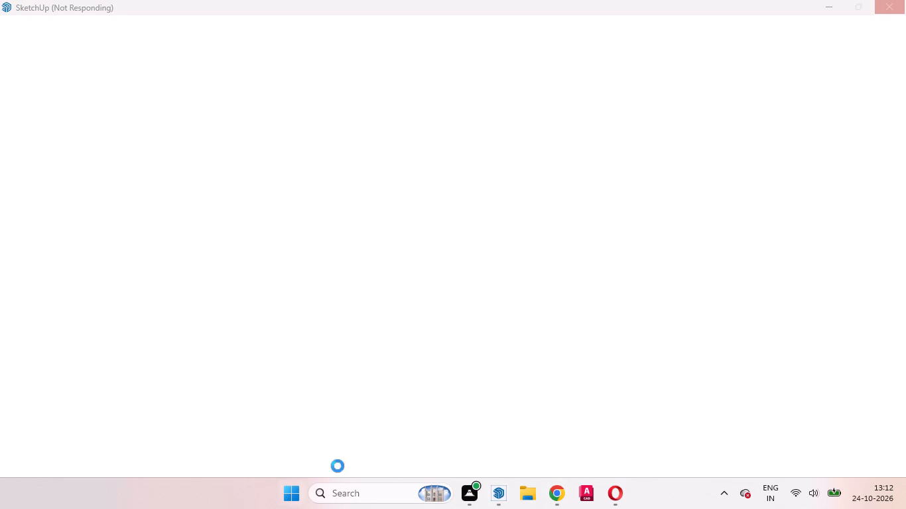
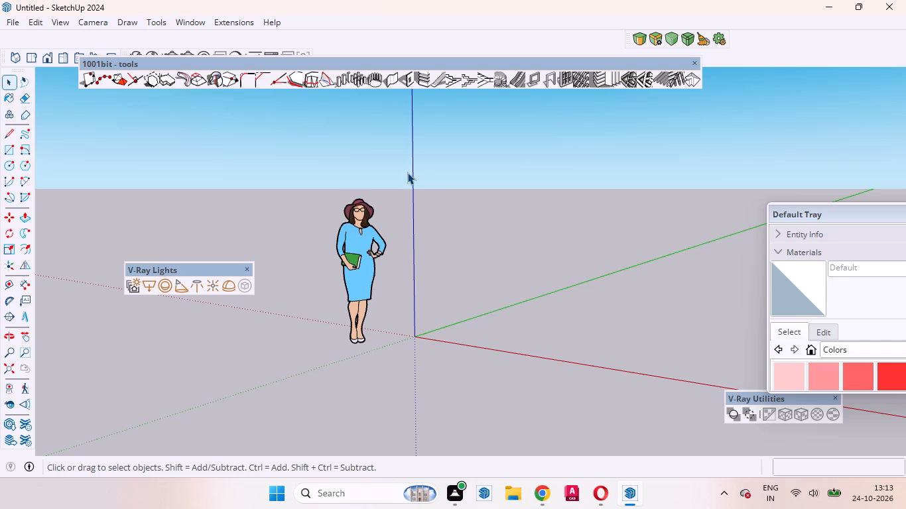
Erase the default human scale figure standing near the origin.
{"action": "scroll", "coordinate": [510, 255], "scroll_direction": "down", "scroll_amount": 9}
{"action": "left_click", "coordinate": [318, 295]}
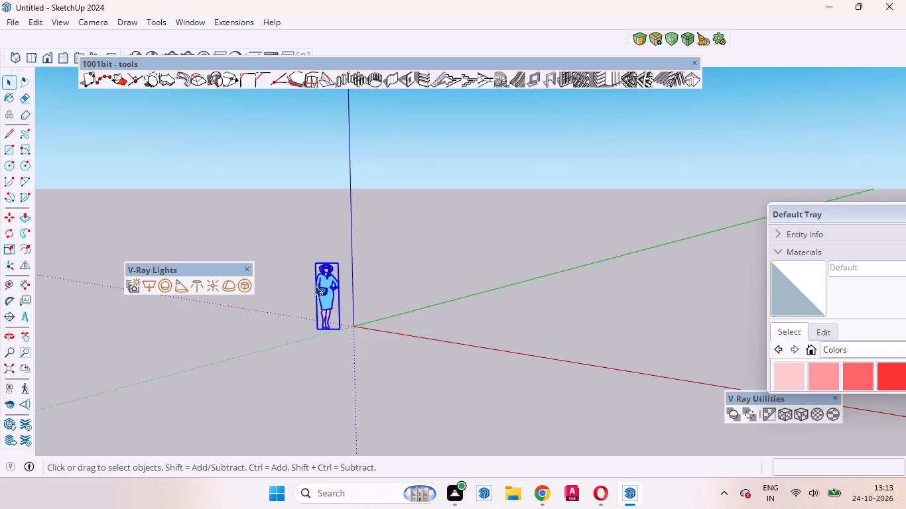
{"action": "left_click", "coordinate": [31, 94]}
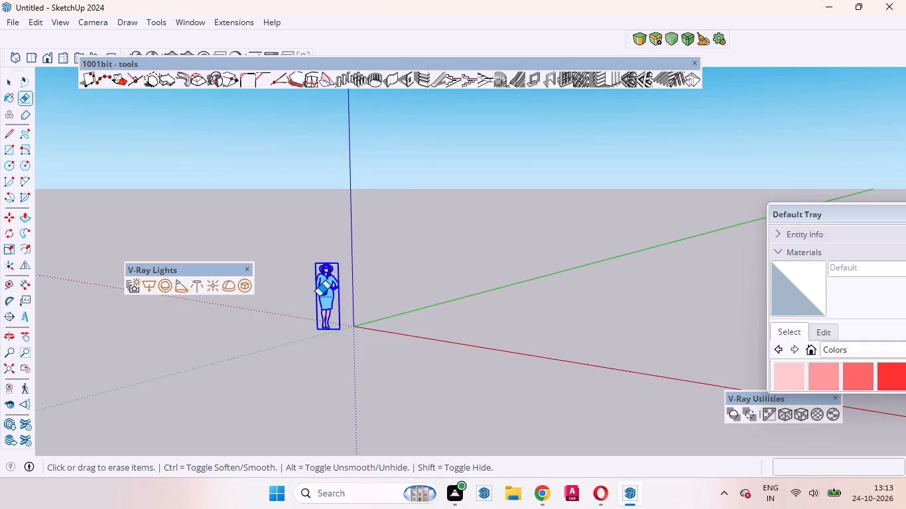
{"action": "left_click", "coordinate": [324, 297]}
{"action": "key", "text": "space"}
Draw a 40' by 50' rectangle on the ground plane, with its first corner just beside the origin.
{"action": "scroll", "coordinate": [257, 311], "scroll_direction": "down", "scroll_amount": 1}
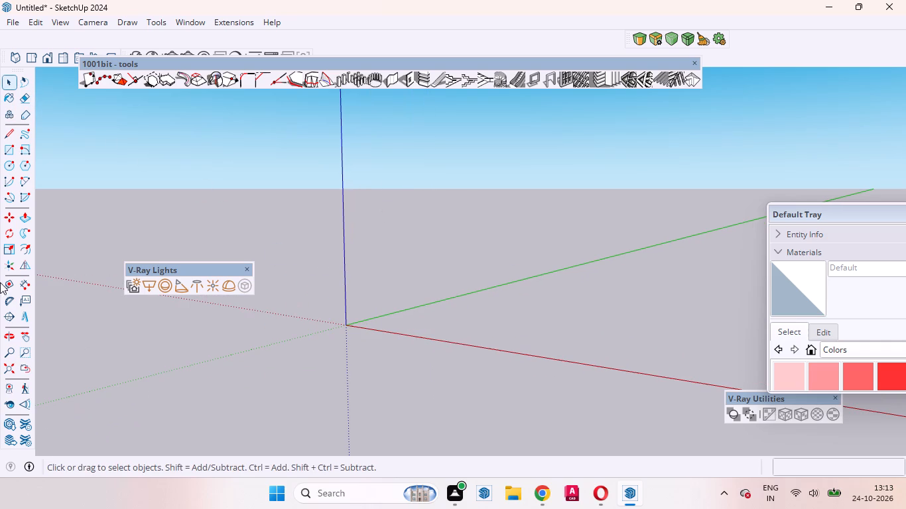
{"action": "left_click", "coordinate": [7, 147]}
{"action": "middle_click_drag", "start_coordinate": [379, 347], "coordinate": [463, 491]}
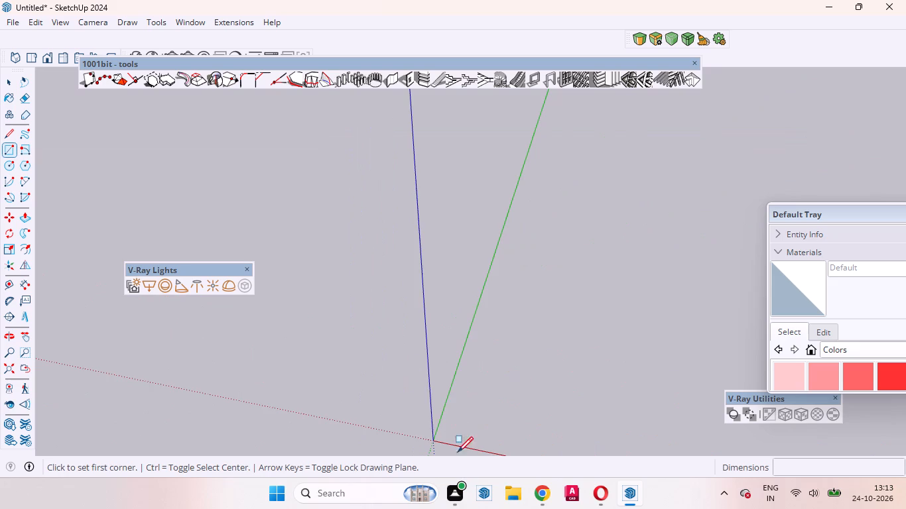
{"action": "scroll", "coordinate": [344, 357], "scroll_direction": "down", "scroll_amount": 8}
{"action": "left_click_drag", "start_coordinate": [381, 370], "coordinate": [393, 386]}
{"action": "scroll", "coordinate": [401, 390], "scroll_direction": "up", "scroll_amount": 4}
{"action": "key", "text": "space"}
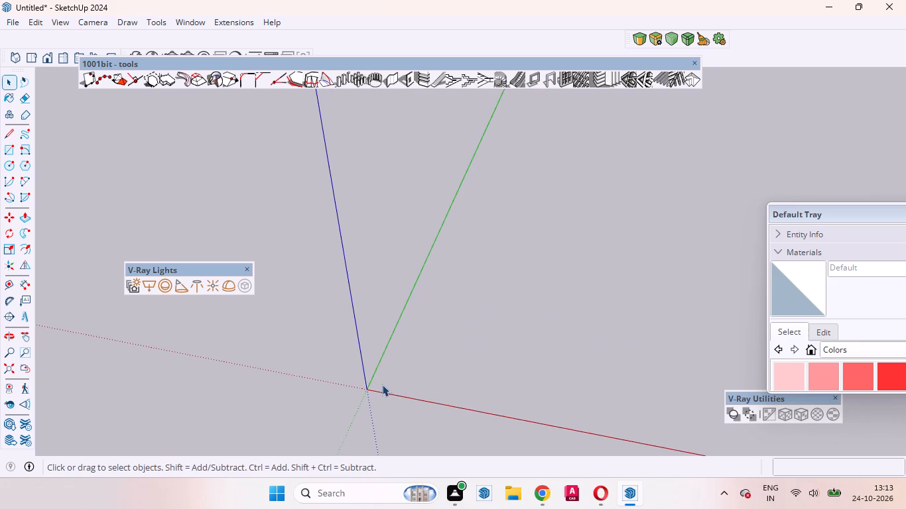
{"action": "key", "text": "r"}
{"action": "left_click", "coordinate": [380, 386]}
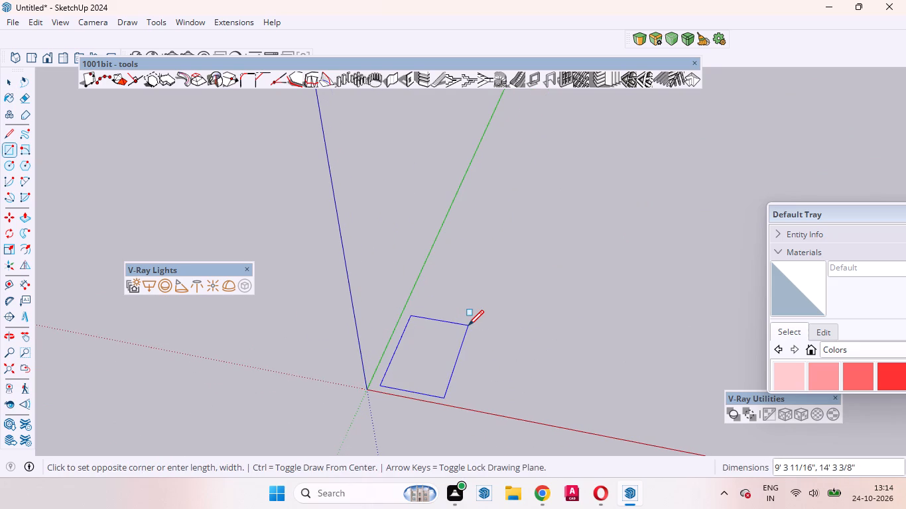
{"action": "type", "text": "40"}
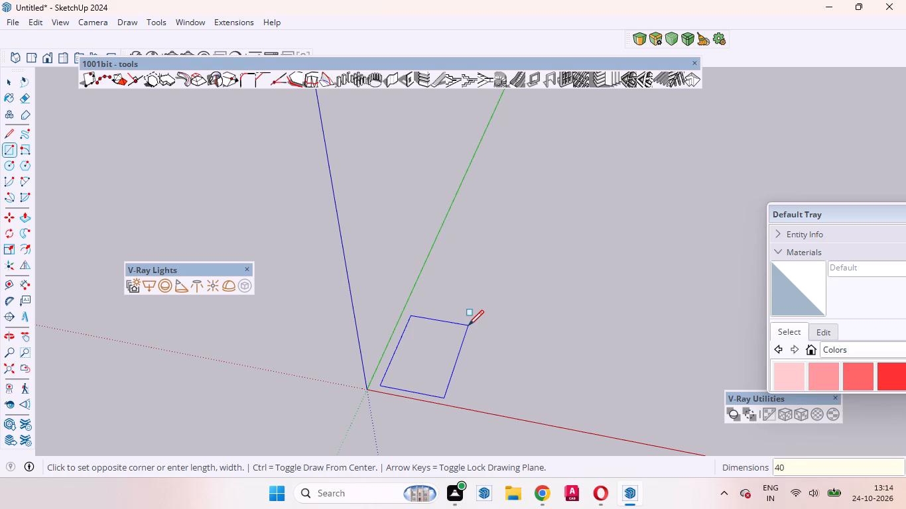
{"action": "key", "text": "apostrophe"}
{"action": "key", "text": "comma"}
{"action": "type", "text": "50"}
{"action": "key", "text": "apostrophe"}
{"action": "key", "text": "Return"}
{"action": "key", "text": "space"}
Push/Pull the rectangle's face upward 6 inches to form a thin base slab.
{"action": "middle_click_drag", "start_coordinate": [549, 335], "coordinate": [520, 372]}
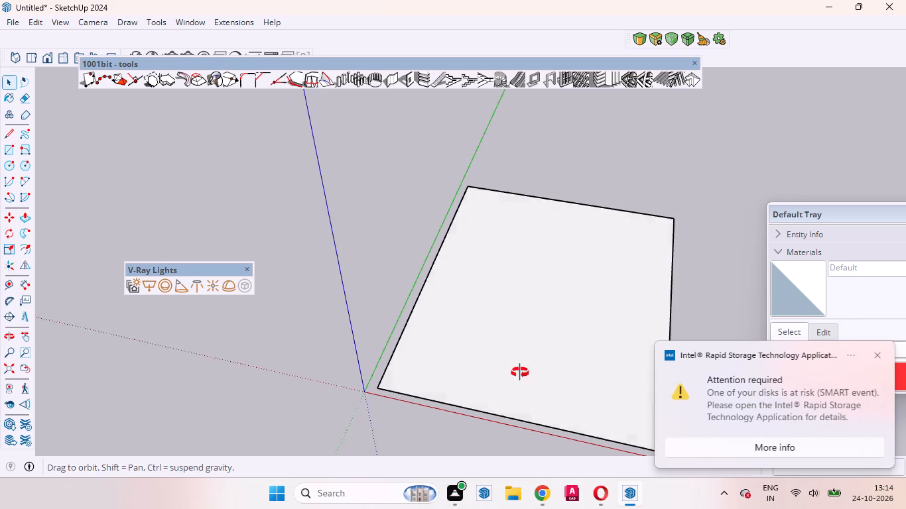
{"action": "middle_click_drag", "start_coordinate": [520, 372], "coordinate": [418, 389]}
{"action": "scroll", "coordinate": [436, 355], "scroll_direction": "up", "scroll_amount": 1}
{"action": "scroll", "coordinate": [515, 311], "scroll_direction": "down", "scroll_amount": 8}
{"action": "left_click", "coordinate": [874, 355]}
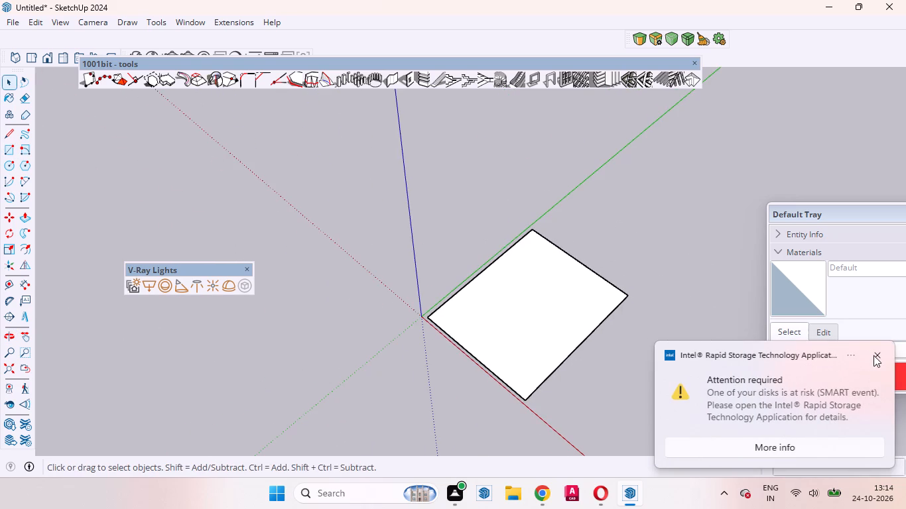
{"action": "middle_click_drag", "start_coordinate": [529, 346], "coordinate": [745, 306]}
{"action": "scroll", "coordinate": [573, 293], "scroll_direction": "up", "scroll_amount": 8}
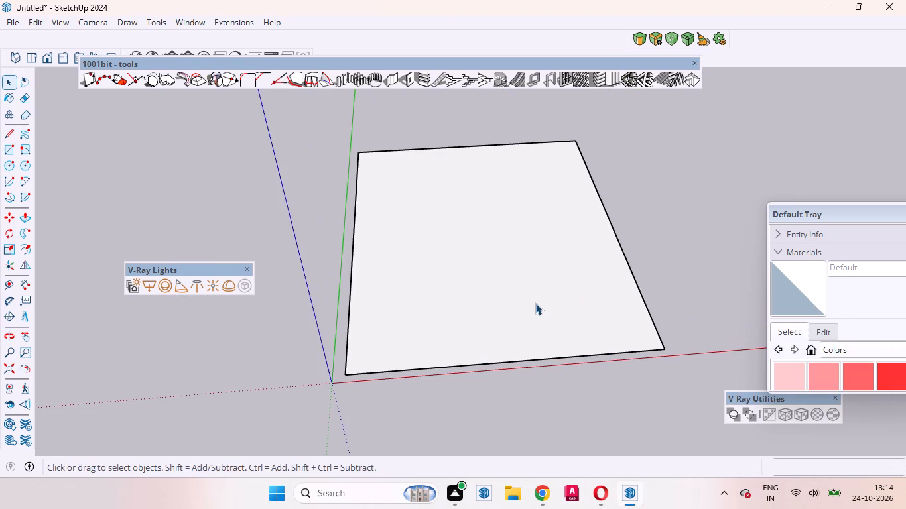
{"action": "left_click", "coordinate": [525, 303]}
{"action": "left_click", "coordinate": [522, 303]}
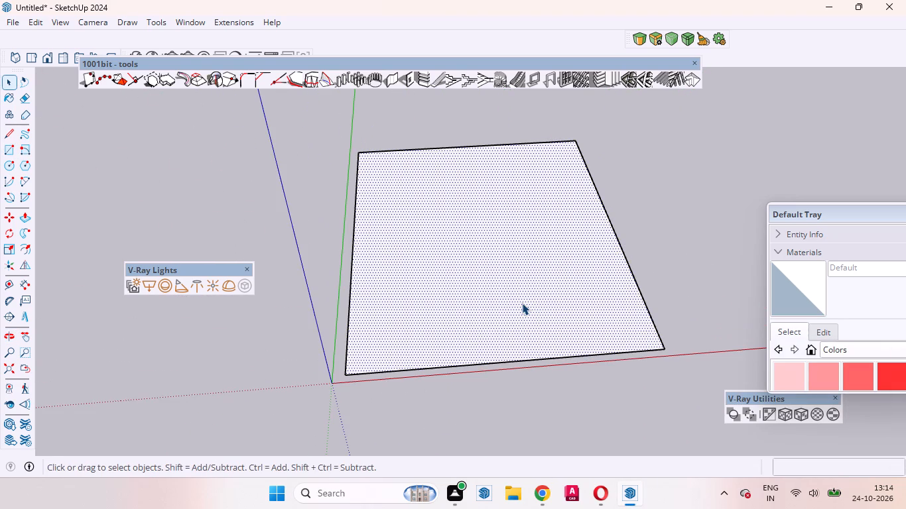
{"action": "key", "text": "p"}
{"action": "left_click_drag", "start_coordinate": [522, 303], "coordinate": [519, 290]}
{"action": "key", "text": "6"}
{"action": "key", "text": "Return"}
{"action": "key", "text": "space"}
{"action": "left_click", "coordinate": [637, 249]}
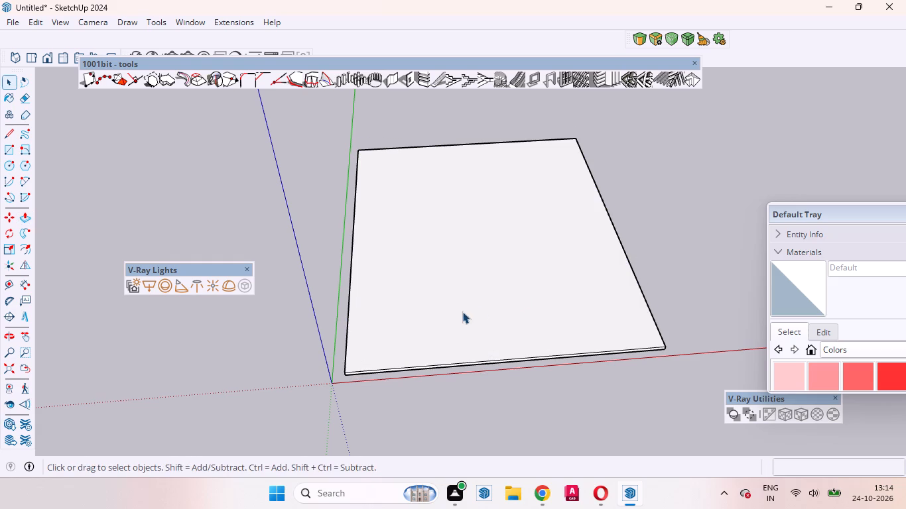
Select all the faces and edges of the base slab and make them a group.
{"action": "triple_click", "coordinate": [462, 311]}
{"action": "right_click", "coordinate": [462, 311]}
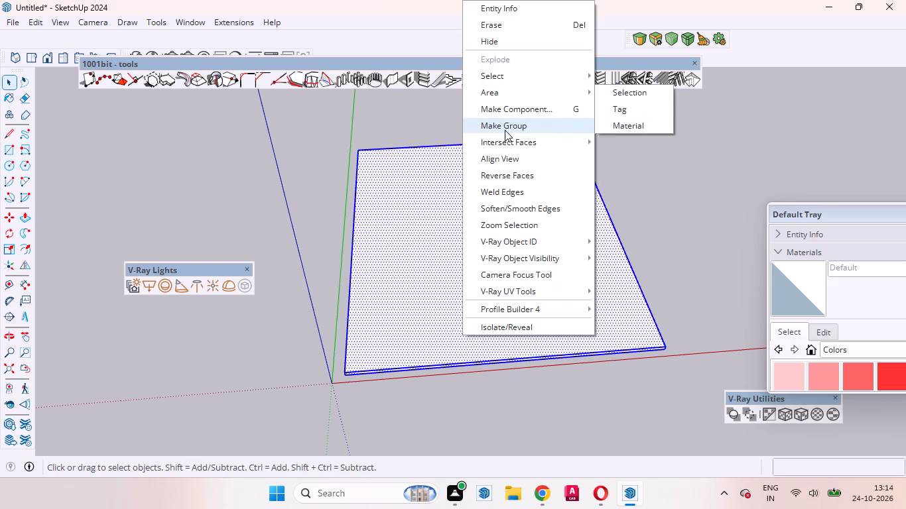
{"action": "left_click", "coordinate": [505, 131]}
{"action": "scroll", "coordinate": [571, 242], "scroll_direction": "up", "scroll_amount": 6}
{"action": "scroll", "coordinate": [505, 281], "scroll_direction": "down", "scroll_amount": 9}
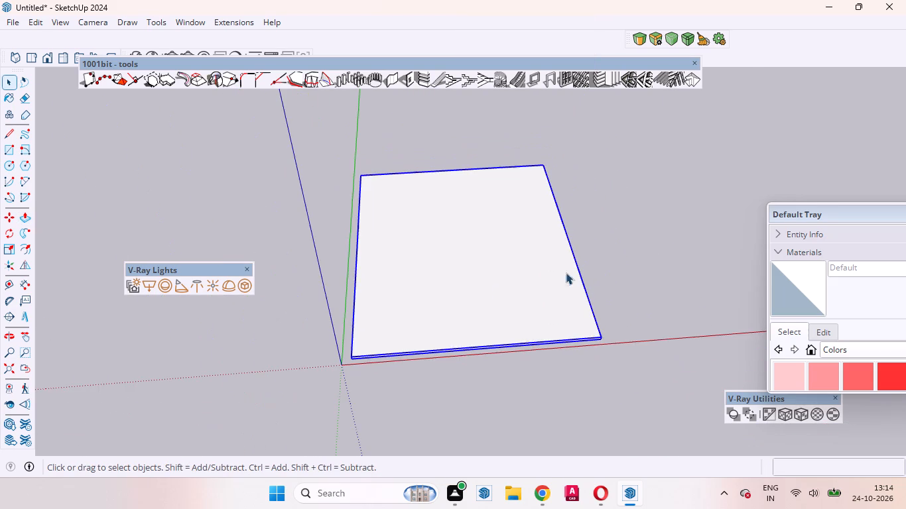
{"action": "left_click", "coordinate": [621, 292]}
Place a Tape Measure guide on the slab 16' in from its 50' edge beside the green axis.
{"action": "scroll", "coordinate": [545, 321], "scroll_direction": "up", "scroll_amount": 4}
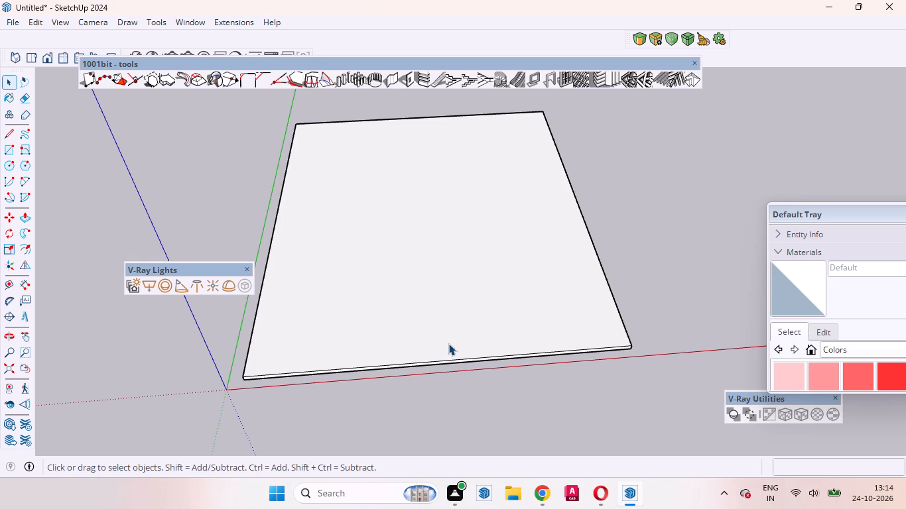
{"action": "scroll", "coordinate": [437, 323], "scroll_direction": "up", "scroll_amount": 4}
{"action": "scroll", "coordinate": [439, 323], "scroll_direction": "down", "scroll_amount": 3}
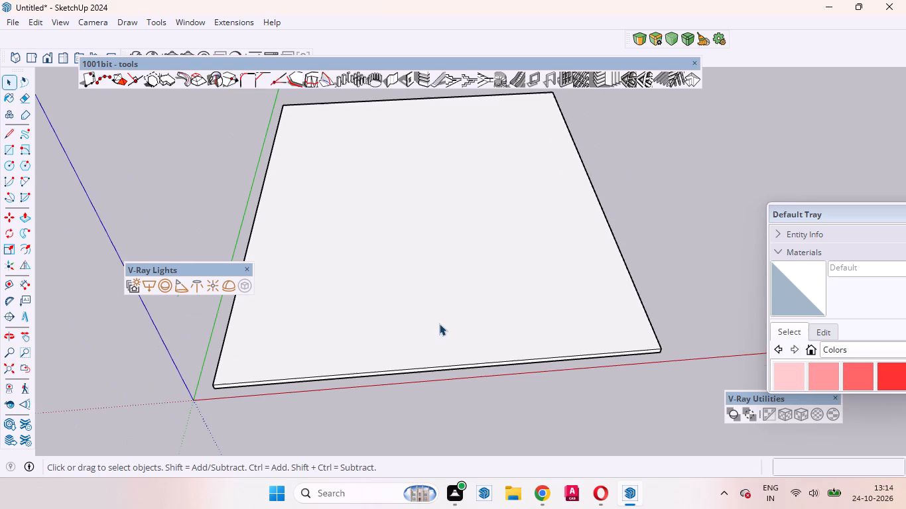
{"action": "middle_click_drag", "start_coordinate": [448, 330], "coordinate": [442, 341]}
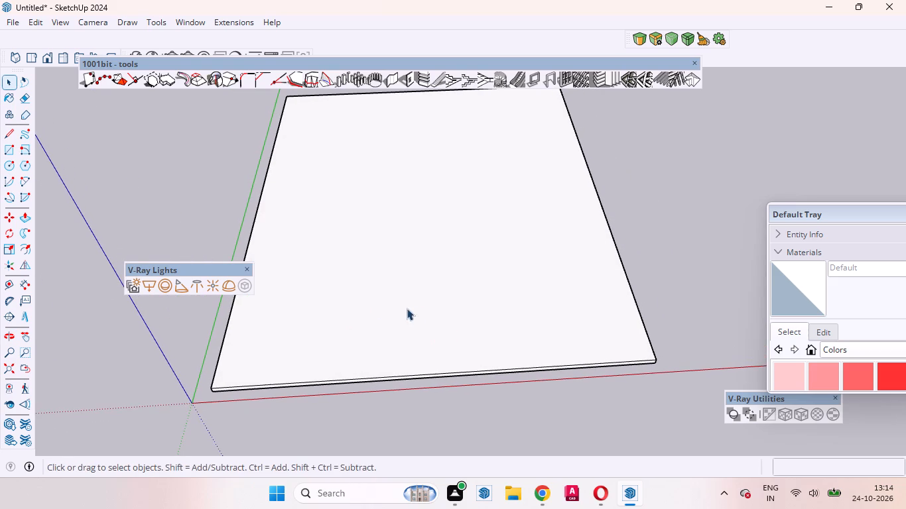
{"action": "scroll", "coordinate": [376, 318], "scroll_direction": "down", "scroll_amount": 2}
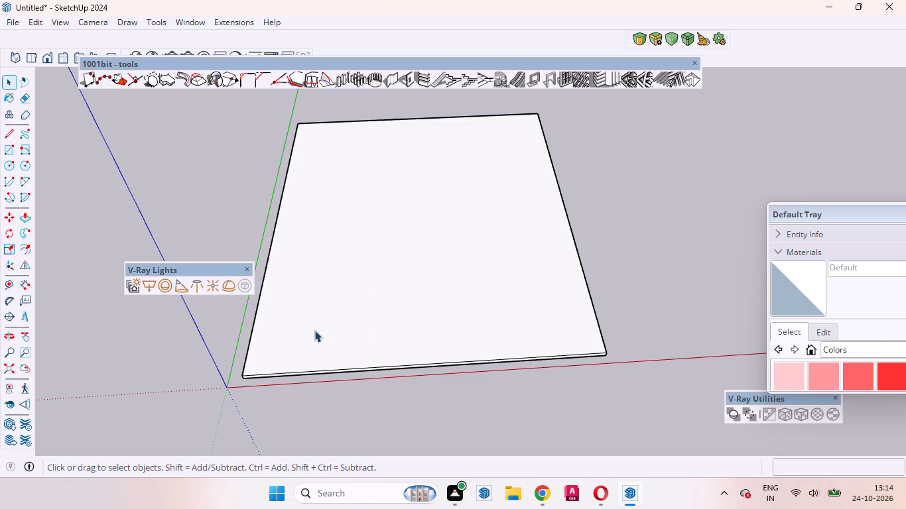
{"action": "key", "text": "t"}
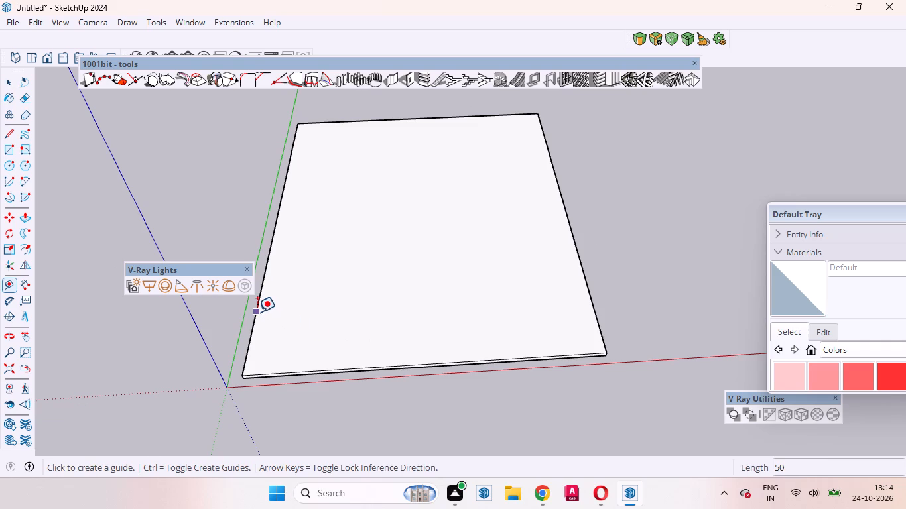
{"action": "left_click", "coordinate": [257, 312]}
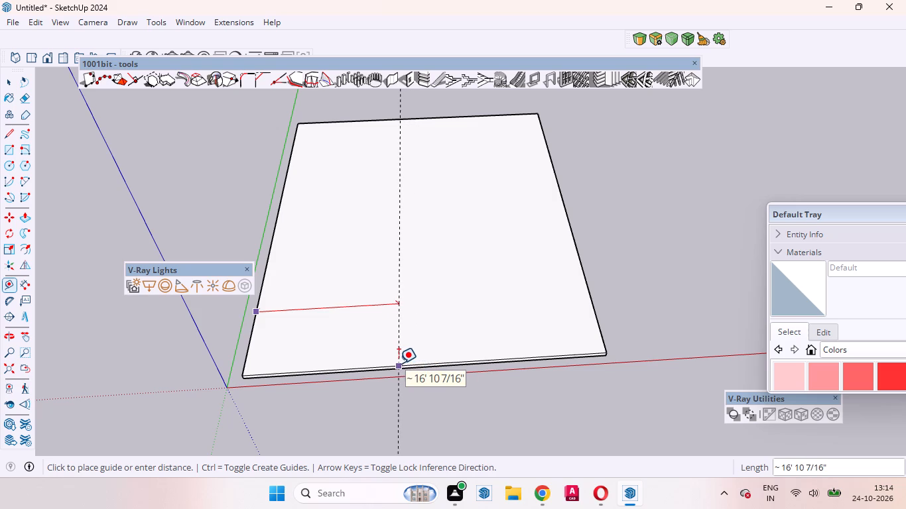
{"action": "type", "text": "16"}
{"action": "key", "text": "apostrophe"}
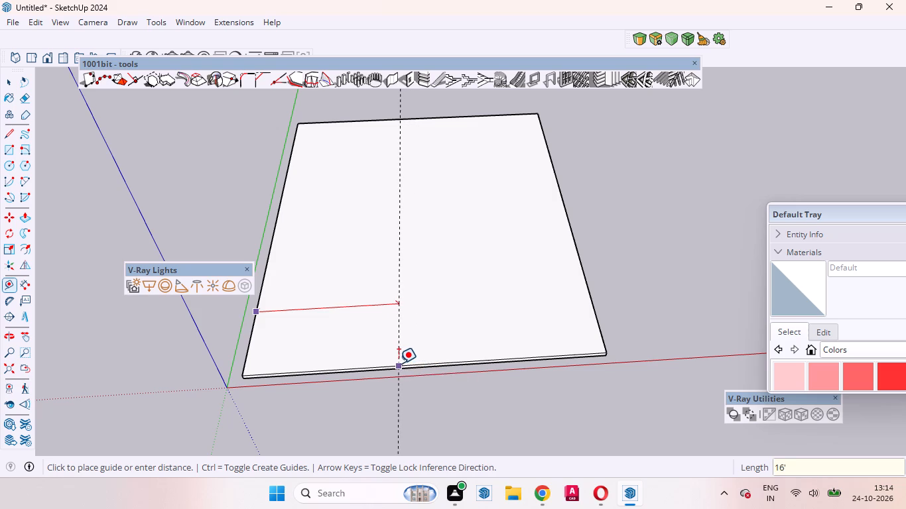
{"action": "key", "text": "Return"}
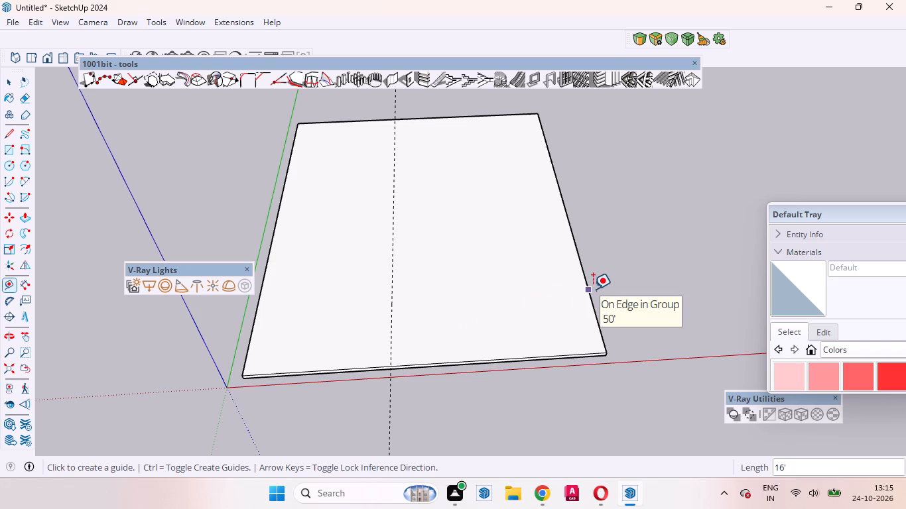
{"action": "key", "text": "space"}
Place a Tape Measure guide on the slab 5' in from its 40' edge beside the red axis.
{"action": "scroll", "coordinate": [591, 280], "scroll_direction": "down", "scroll_amount": 3}
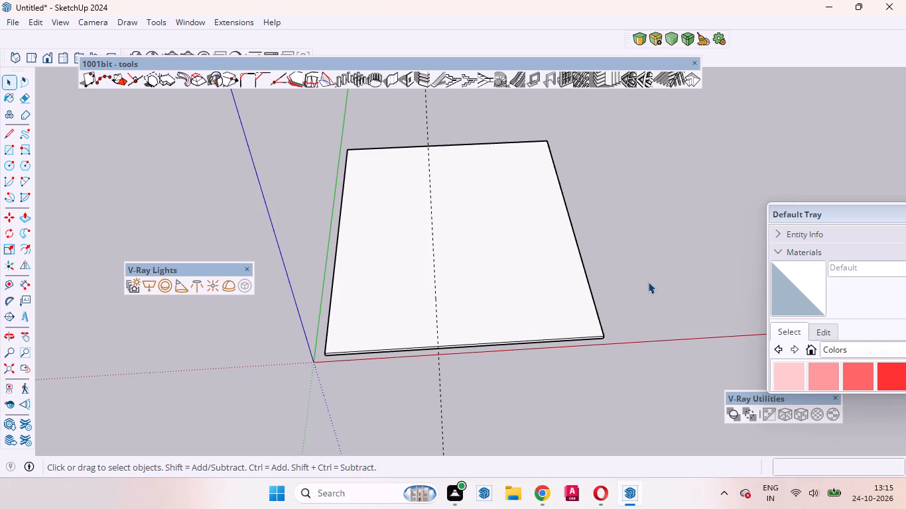
{"action": "scroll", "coordinate": [483, 331], "scroll_direction": "up", "scroll_amount": 3}
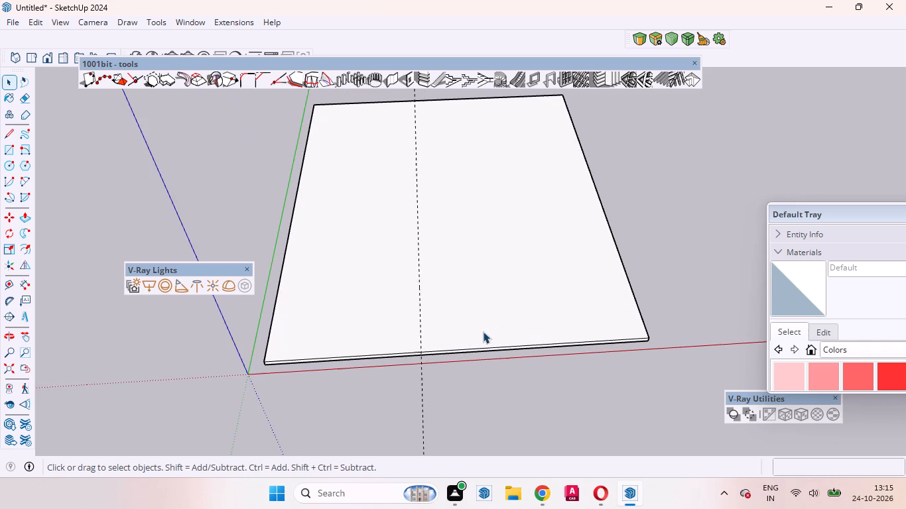
{"action": "scroll", "coordinate": [483, 331], "scroll_direction": "down", "scroll_amount": 2}
{"action": "middle_click_drag", "start_coordinate": [431, 339], "coordinate": [599, 327]}
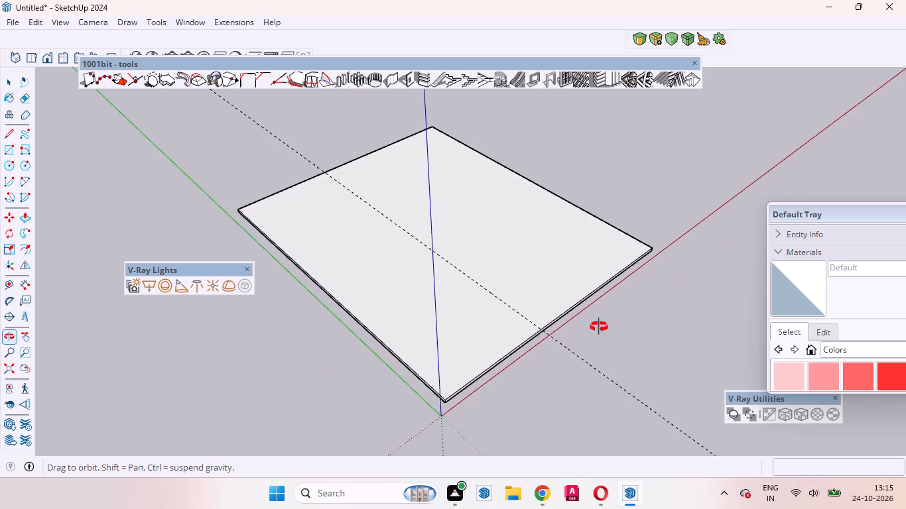
{"action": "middle_click_drag", "start_coordinate": [599, 327], "coordinate": [599, 368]}
{"action": "scroll", "coordinate": [599, 367], "scroll_direction": "up", "scroll_amount": 1}
{"action": "key", "text": "t"}
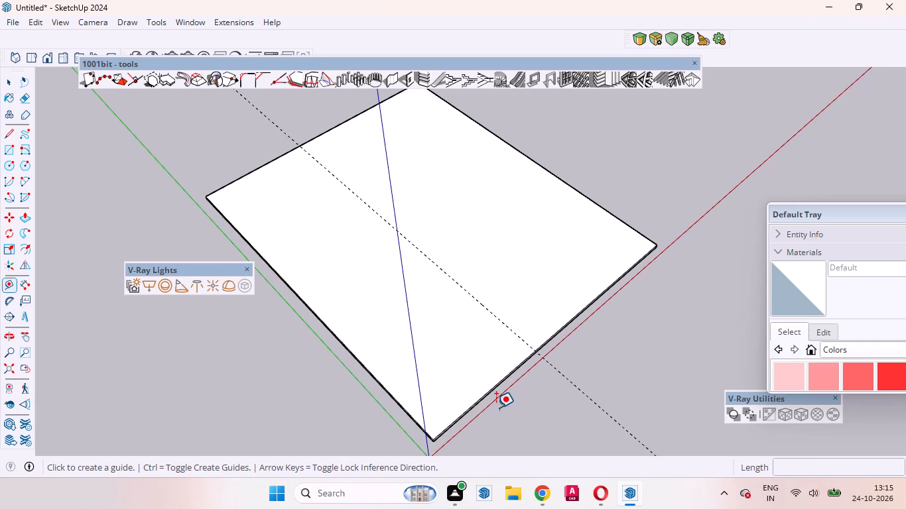
{"action": "middle_click_drag", "start_coordinate": [493, 411], "coordinate": [617, 414]}
{"action": "scroll", "coordinate": [617, 413], "scroll_direction": "up", "scroll_amount": 1}
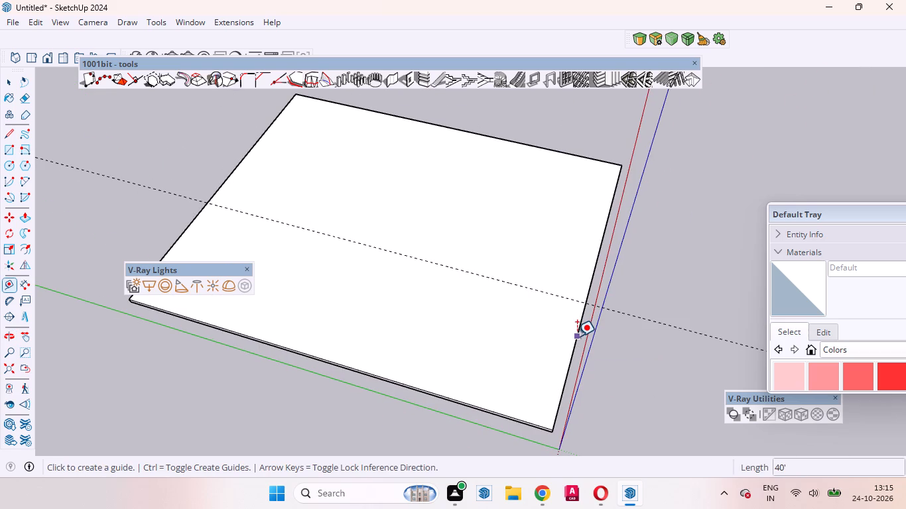
{"action": "left_click", "coordinate": [577, 336]}
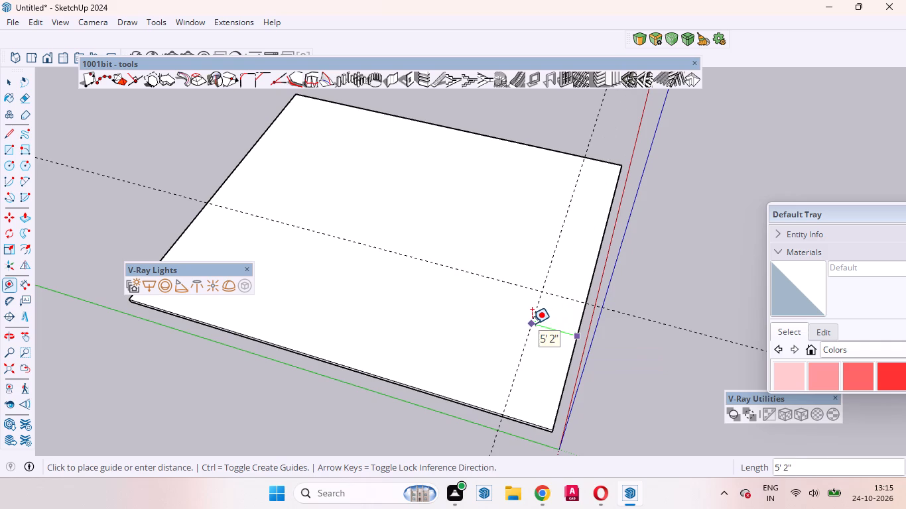
{"action": "type", "text": "5'"}
{"action": "key", "text": "Return"}
{"action": "key", "text": "space"}
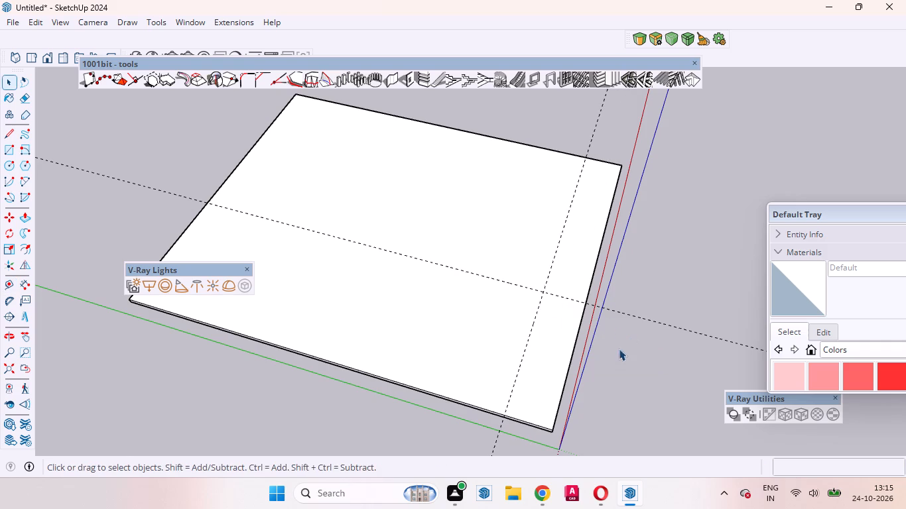
Create a new empty group, separate from the slab, and have it open for editing.
{"action": "middle_click_drag", "start_coordinate": [563, 356], "coordinate": [347, 280]}
{"action": "scroll", "coordinate": [346, 284], "scroll_direction": "down", "scroll_amount": 3}
{"action": "middle_click_drag", "start_coordinate": [386, 321], "coordinate": [367, 333]}
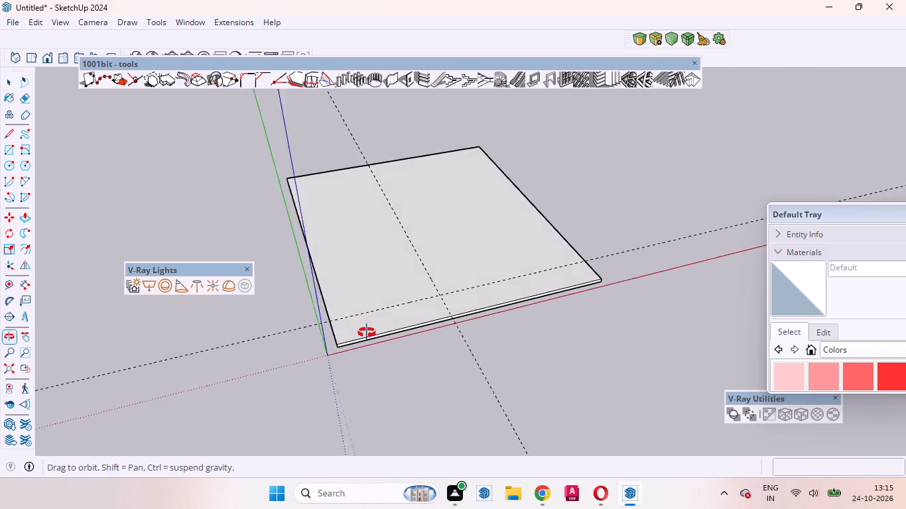
{"action": "middle_click_drag", "start_coordinate": [367, 333], "coordinate": [358, 353]}
{"action": "scroll", "coordinate": [436, 342], "scroll_direction": "down", "scroll_amount": 6}
{"action": "middle_click_drag", "start_coordinate": [491, 351], "coordinate": [476, 353]}
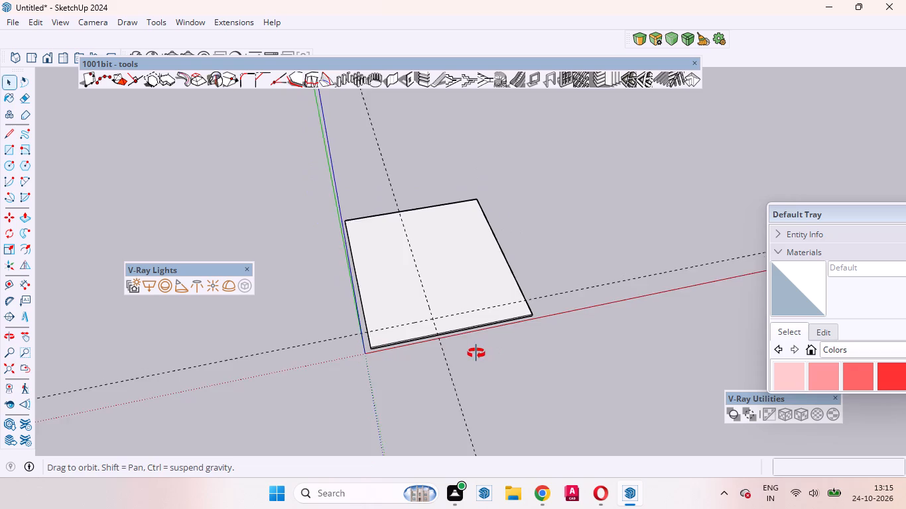
{"action": "middle_click_drag", "start_coordinate": [476, 353], "coordinate": [464, 347]}
{"action": "right_click", "coordinate": [490, 359]}
{"action": "left_click", "coordinate": [519, 400]}
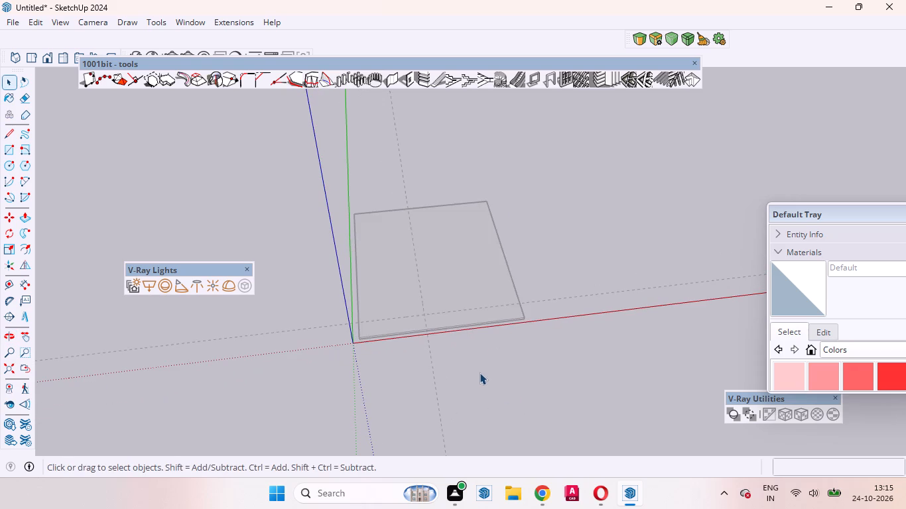
Build a 16' by 45' block 25' high on the slab, between the two guides and the slab edges beside the green axis.
{"action": "key", "text": "r"}
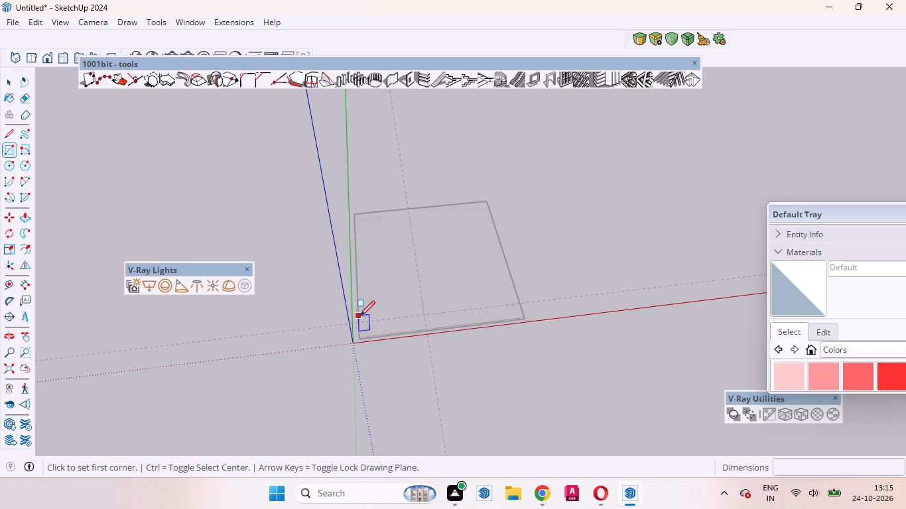
{"action": "left_click", "coordinate": [358, 319]}
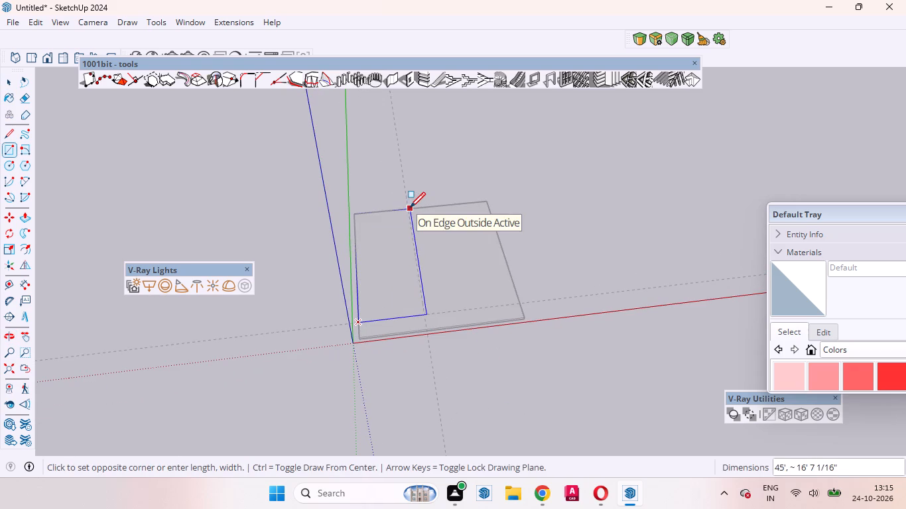
{"action": "scroll", "coordinate": [406, 207], "scroll_direction": "up", "scroll_amount": 9}
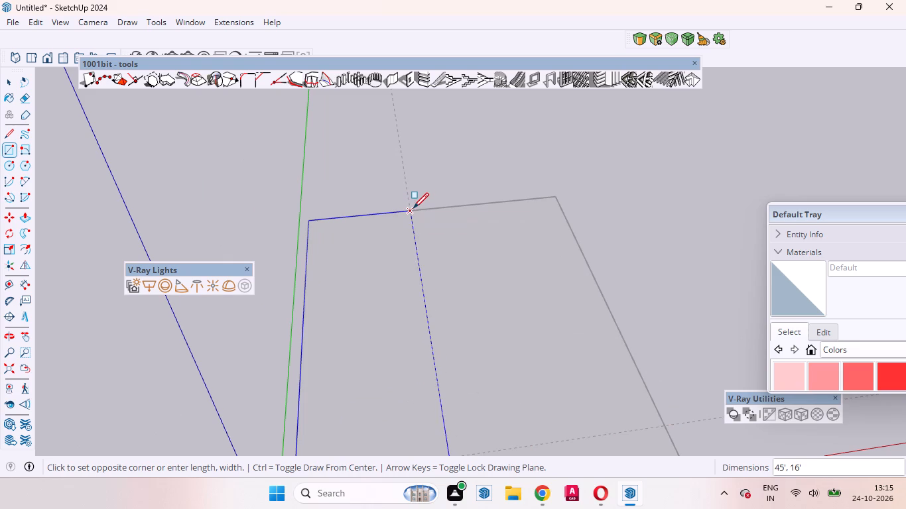
{"action": "left_click", "coordinate": [413, 208]}
{"action": "key", "text": "p"}
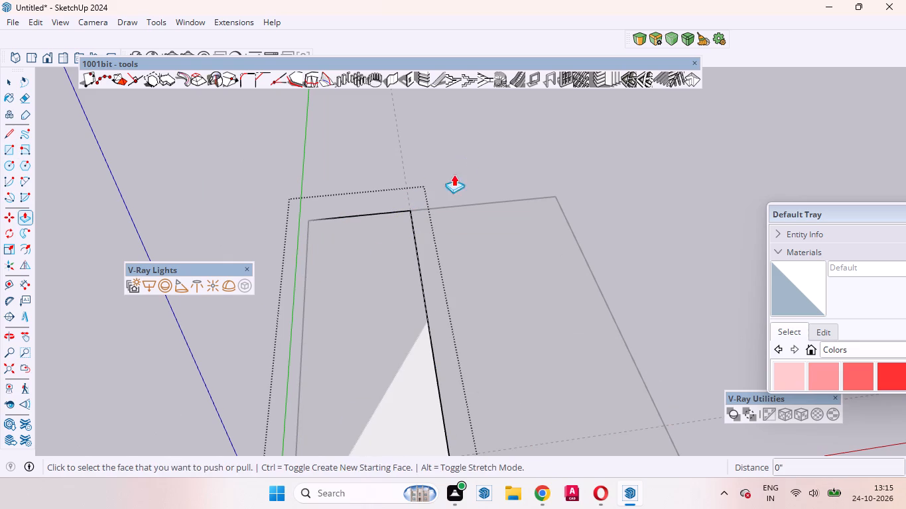
{"action": "left_click_drag", "start_coordinate": [381, 288], "coordinate": [395, 226]}
{"action": "type", "text": "25'"}
{"action": "key", "text": "Return"}
{"action": "key", "text": "space"}
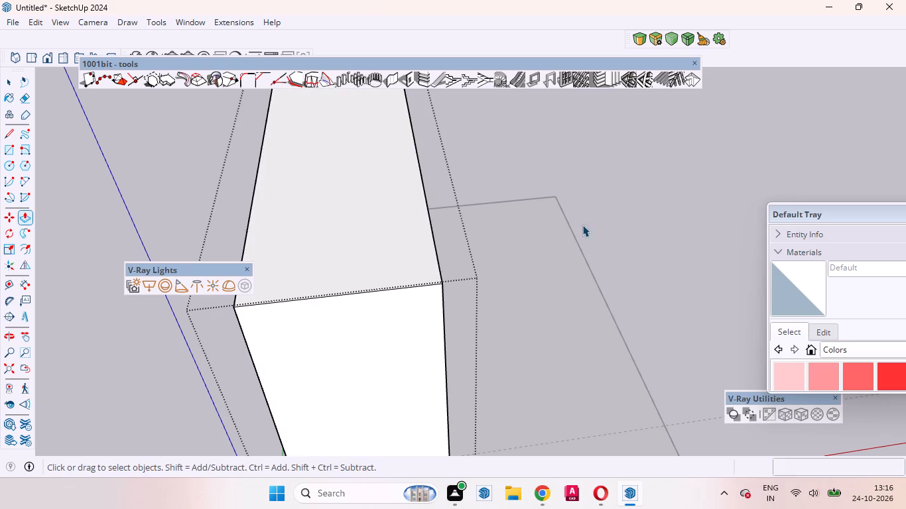
Close the 25' high block's group and create a new empty group for the adjoining block.
{"action": "scroll", "coordinate": [356, 263], "scroll_direction": "down", "scroll_amount": 8}
{"action": "middle_click_drag", "start_coordinate": [403, 306], "coordinate": [459, 268]}
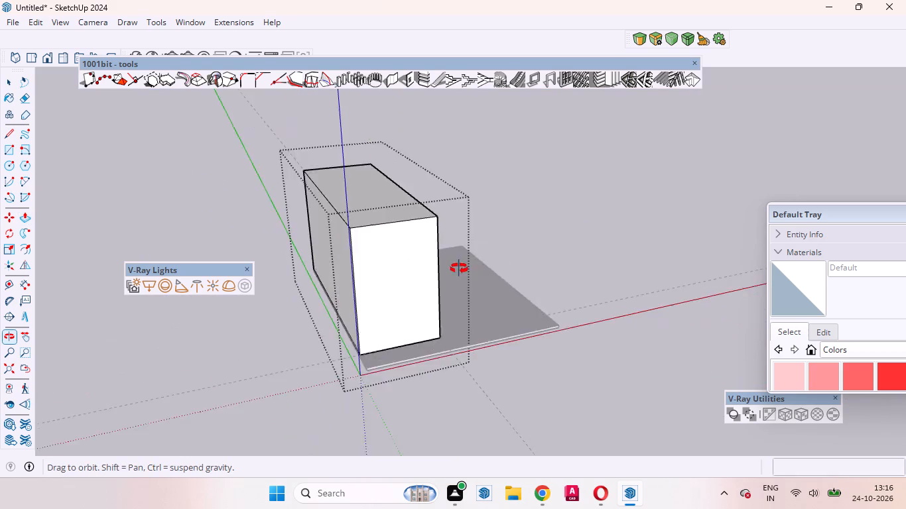
{"action": "middle_click_drag", "start_coordinate": [459, 268], "coordinate": [367, 250]}
{"action": "scroll", "coordinate": [430, 313], "scroll_direction": "up", "scroll_amount": 3}
{"action": "right_click", "coordinate": [567, 313]}
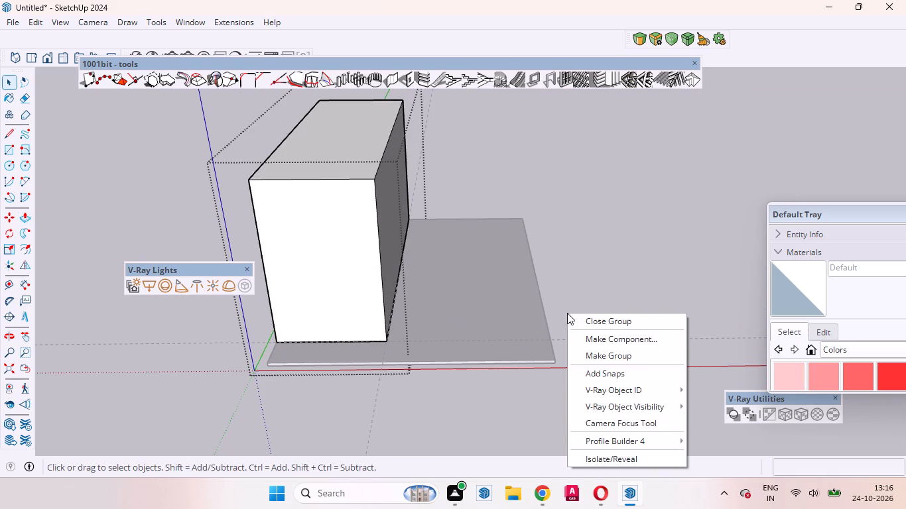
{"action": "double_click", "coordinate": [578, 257]}
{"action": "right_click", "coordinate": [578, 262]}
{"action": "left_click", "coordinate": [602, 299]}
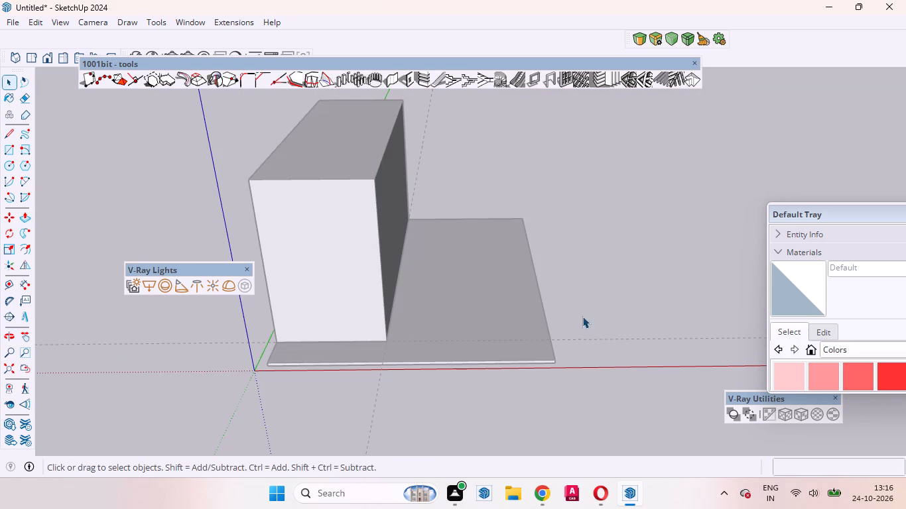
Build a 24' by 45' block 20' high on the remaining slab area behind the 5' guide, and close its group.
{"action": "key", "text": "r"}
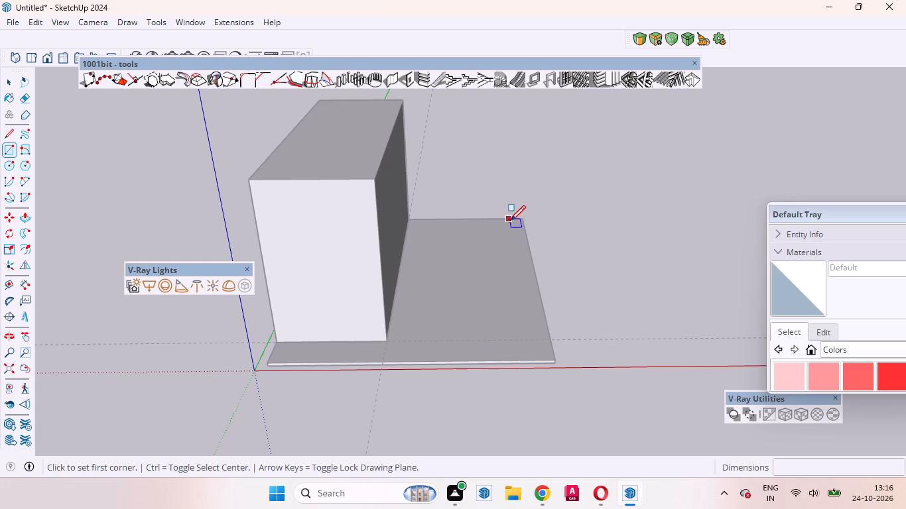
{"action": "left_click", "coordinate": [519, 215]}
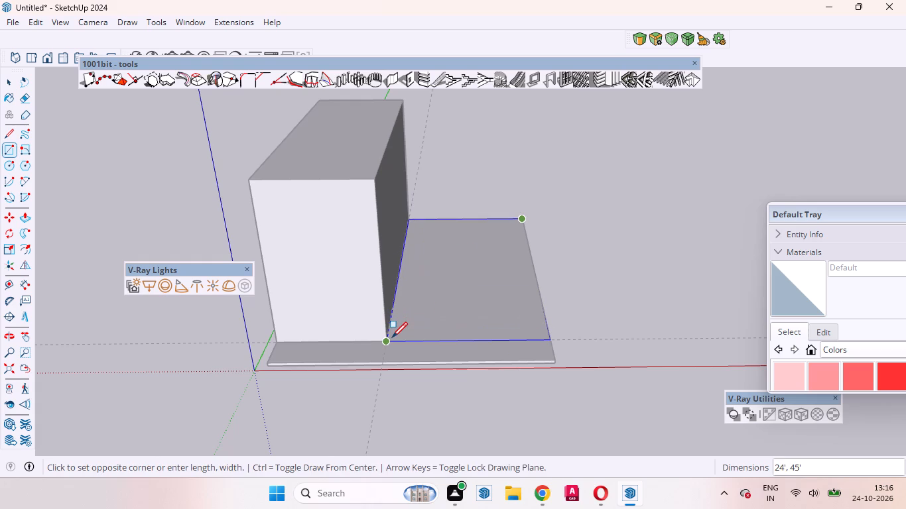
{"action": "left_click", "coordinate": [392, 338]}
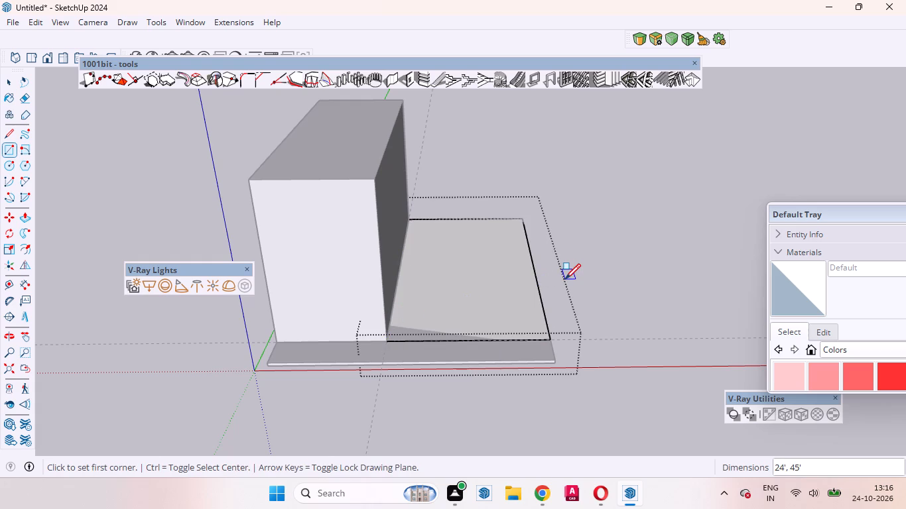
{"action": "key", "text": "p"}
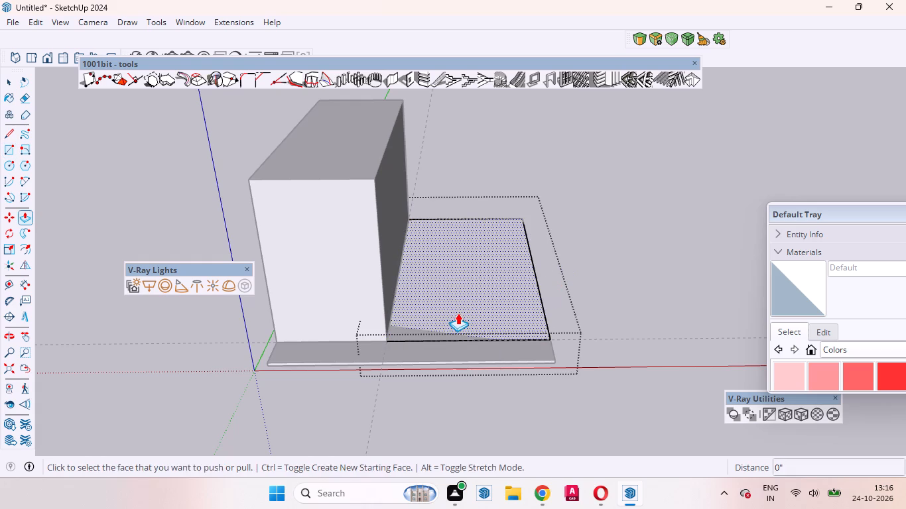
{"action": "left_click_drag", "start_coordinate": [458, 313], "coordinate": [458, 270]}
{"action": "type", "text": "20'"}
{"action": "key", "text": "Return"}
{"action": "key", "text": "space"}
{"action": "left_click", "coordinate": [621, 278]}
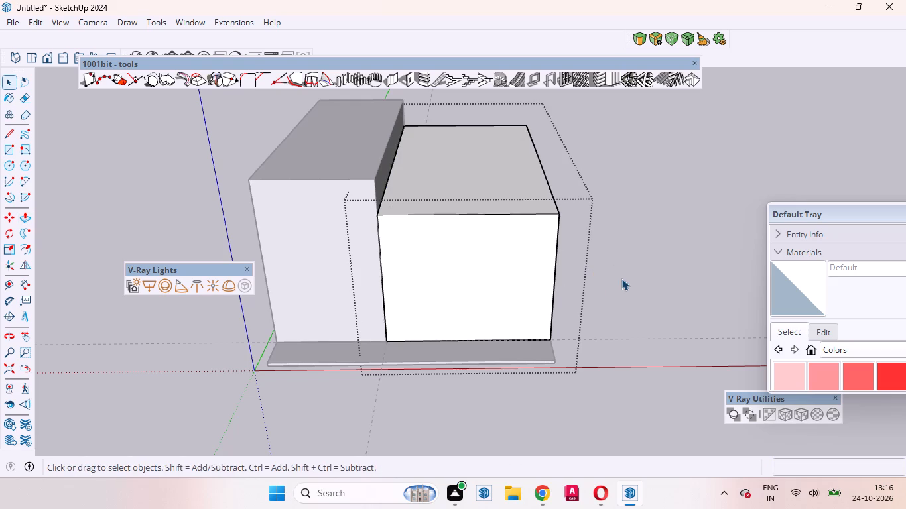
Delete the two layout guides lying on the base slab.
{"action": "middle_click_drag", "start_coordinate": [482, 288], "coordinate": [339, 353]}
{"action": "scroll", "coordinate": [339, 351], "scroll_direction": "up", "scroll_amount": 1}
{"action": "left_click", "coordinate": [278, 373]}
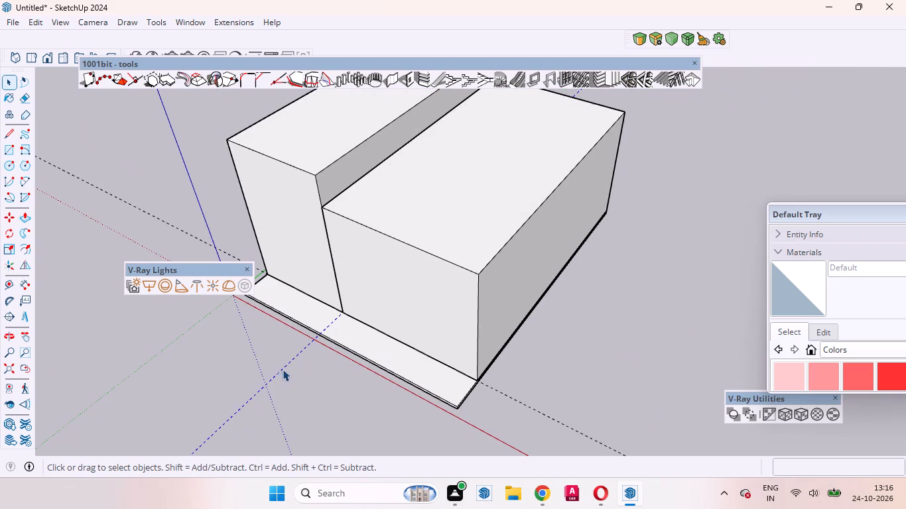
{"action": "key", "text": "Delete"}
{"action": "left_click", "coordinate": [537, 410]}
{"action": "key", "text": "Delete"}
{"action": "scroll", "coordinate": [525, 299], "scroll_direction": "down", "scroll_amount": 2}
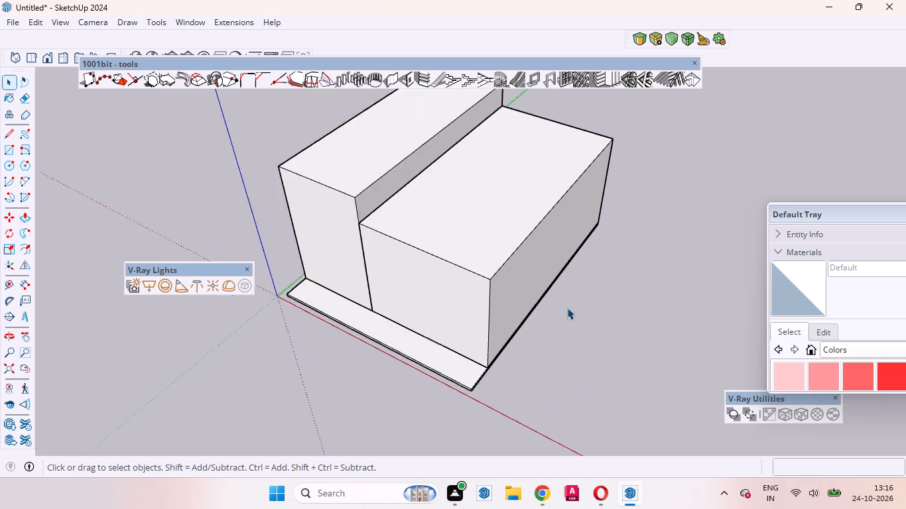
Place a horizontal guide on the lower block's front face, 9' above its bottom edge.
{"action": "scroll", "coordinate": [567, 308], "scroll_direction": "down", "scroll_amount": 2}
{"action": "middle_click_drag", "start_coordinate": [352, 293], "coordinate": [360, 279]}
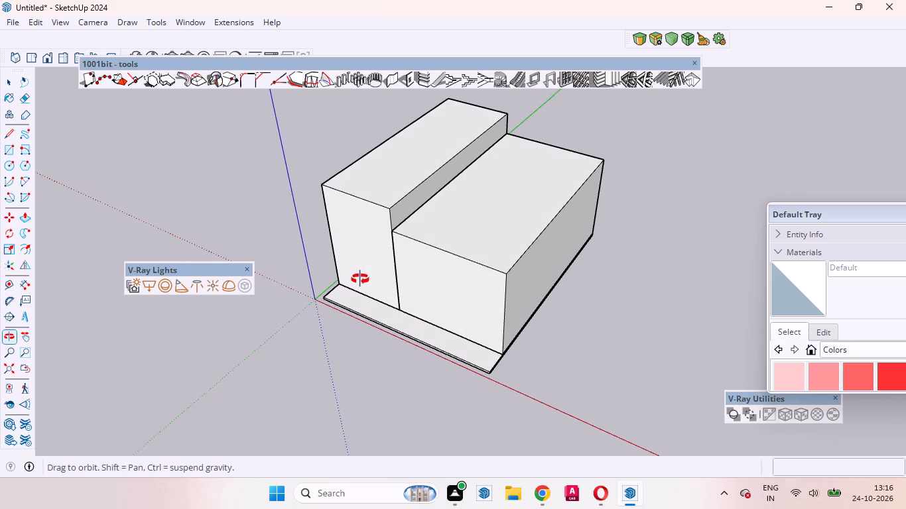
{"action": "middle_click_drag", "start_coordinate": [360, 279], "coordinate": [383, 281]}
{"action": "scroll", "coordinate": [383, 281], "scroll_direction": "up", "scroll_amount": 1}
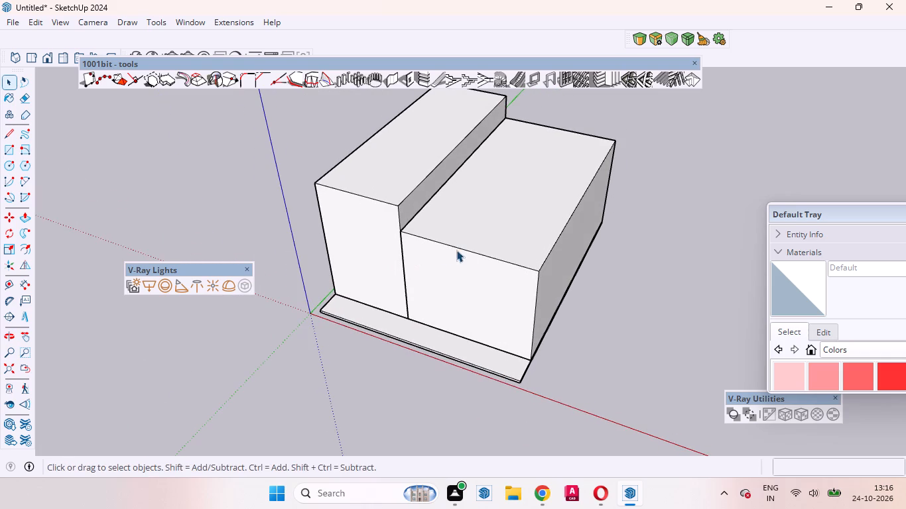
{"action": "middle_click_drag", "start_coordinate": [477, 284], "coordinate": [570, 161]}
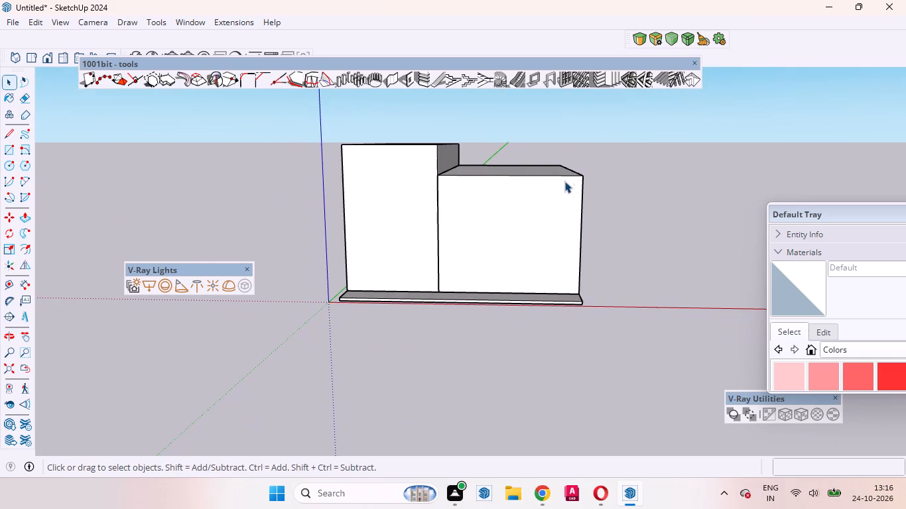
{"action": "middle_click_drag", "start_coordinate": [534, 249], "coordinate": [523, 265]}
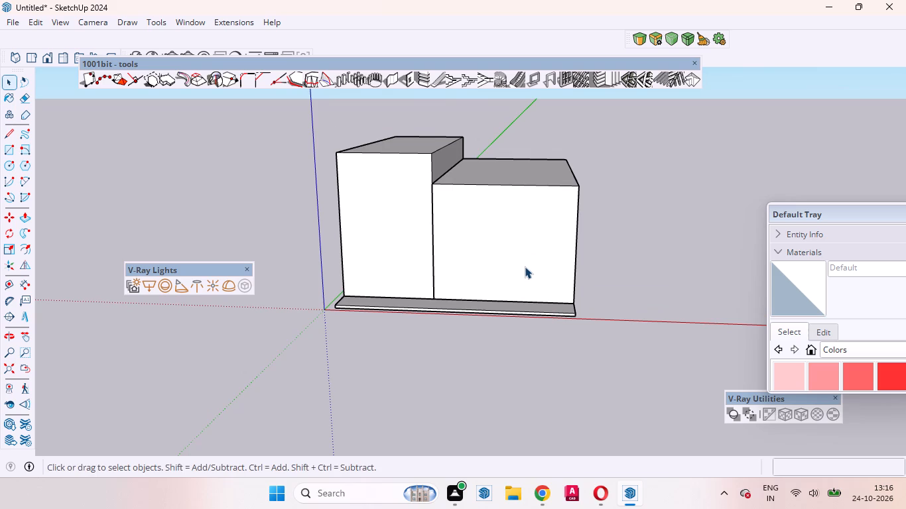
{"action": "key", "text": "t"}
{"action": "left_click", "coordinate": [495, 301]}
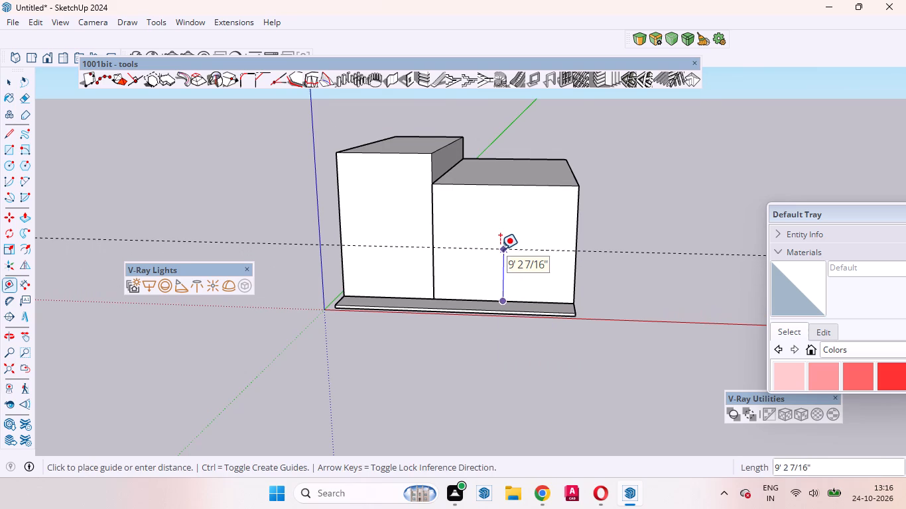
{"action": "key", "text": "9"}
{"action": "key", "text": "apostrophe"}
{"action": "key", "text": "Return"}
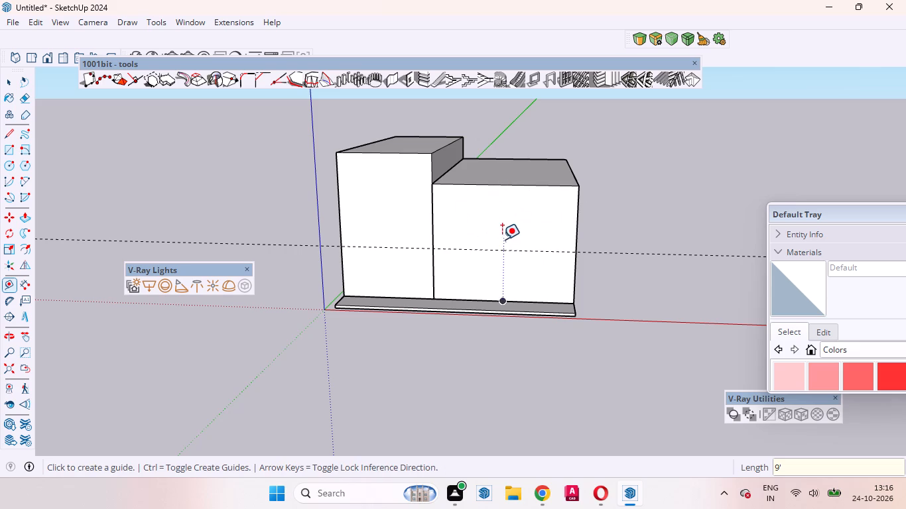
Place a vertical guide on the lower block's front face, 5' in from its outer vertical edge.
{"action": "middle_click_drag", "start_coordinate": [544, 273], "coordinate": [489, 283]}
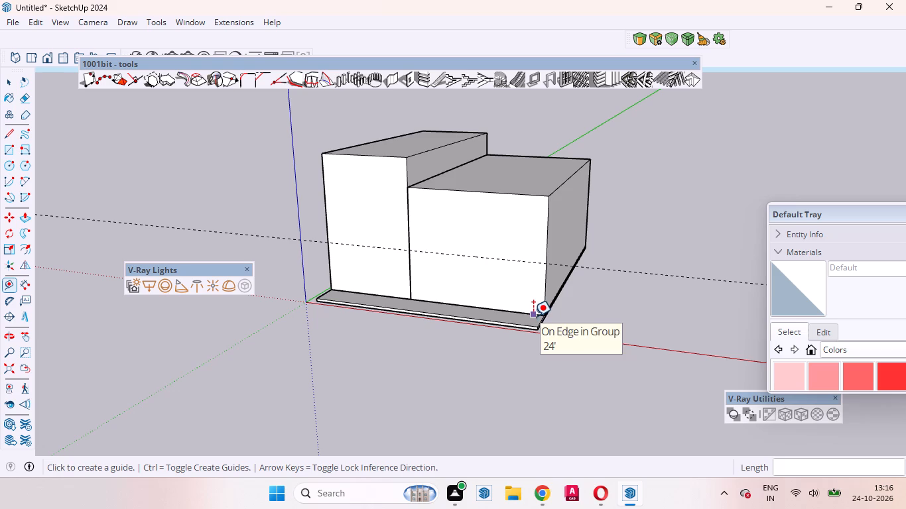
{"action": "key", "text": "space"}
{"action": "scroll", "coordinate": [508, 306], "scroll_direction": "up", "scroll_amount": 1}
{"action": "middle_click_drag", "start_coordinate": [519, 304], "coordinate": [550, 306]}
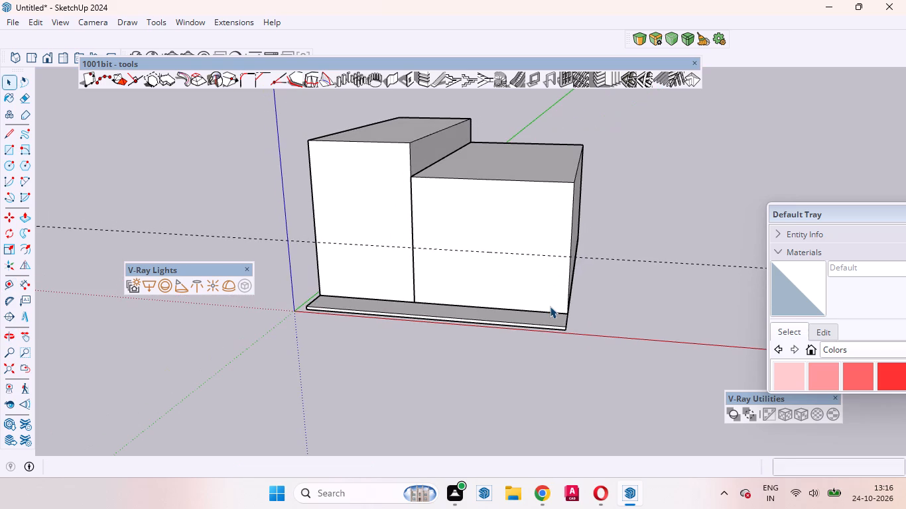
{"action": "key", "text": "t"}
{"action": "left_click", "coordinate": [570, 286]}
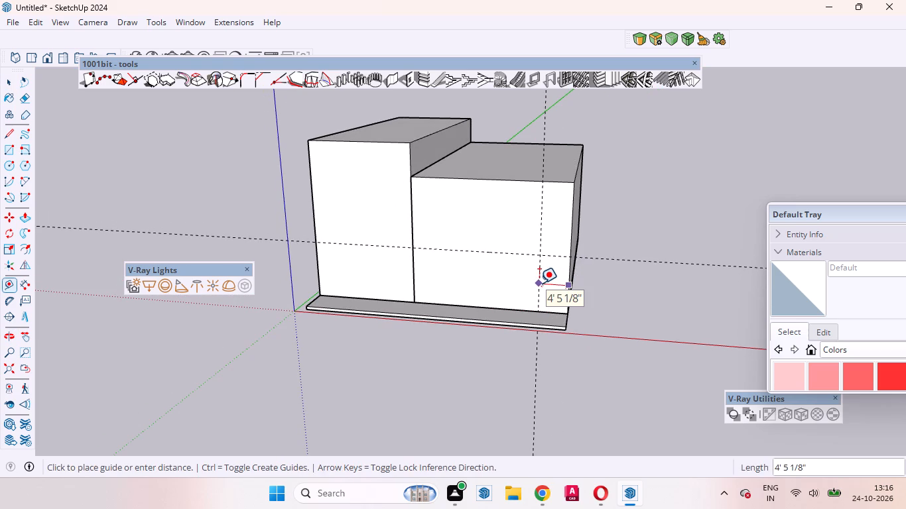
{"action": "type", "text": "5'"}
{"action": "key", "text": "Return"}
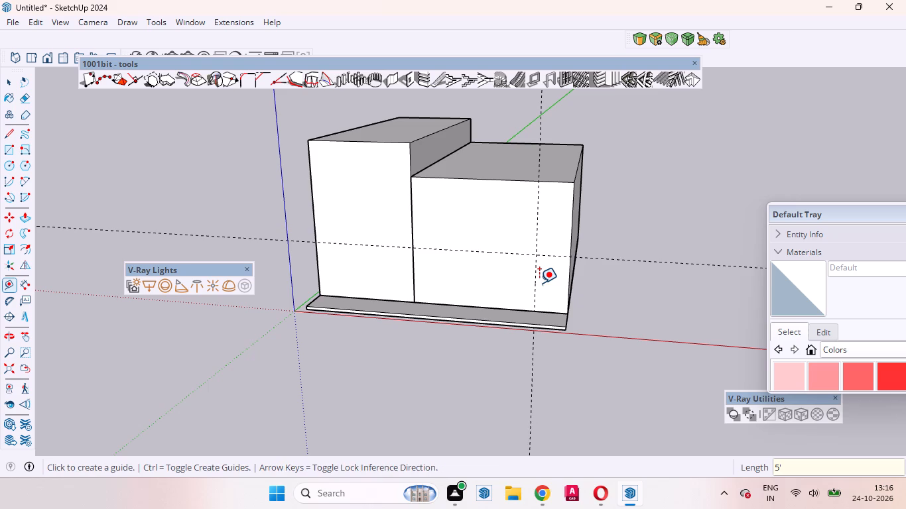
{"action": "key", "text": "space"}
Place a second horizontal guide on the lower block's front face, 3' above the 9' guide.
{"action": "middle_click_drag", "start_coordinate": [512, 278], "coordinate": [545, 228]}
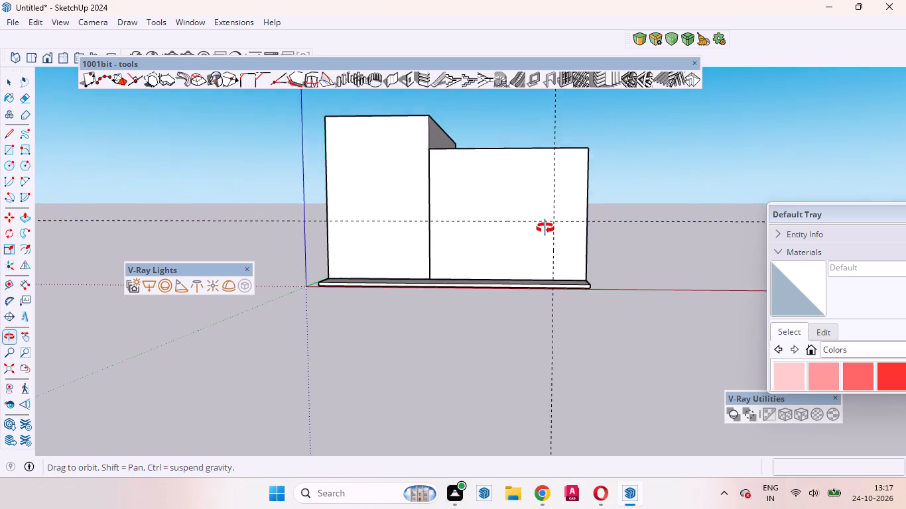
{"action": "middle_click_drag", "start_coordinate": [545, 228], "coordinate": [536, 253]}
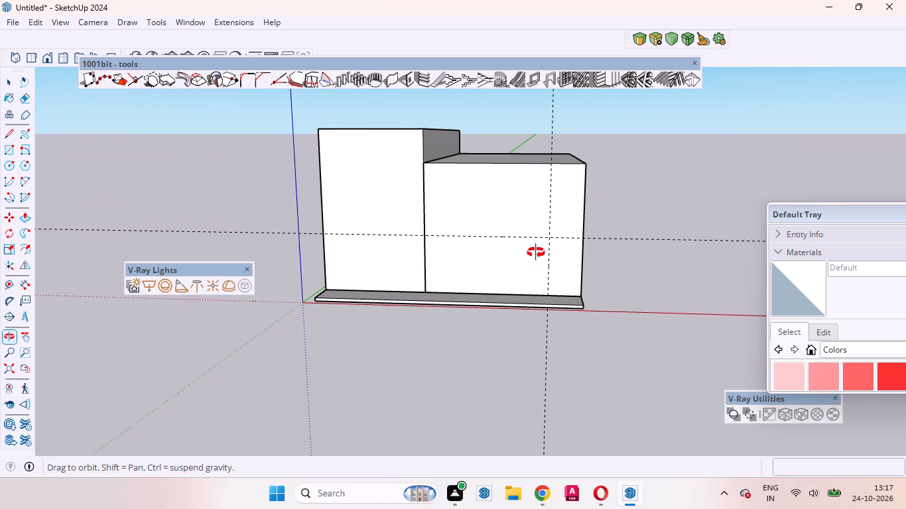
{"action": "middle_click_drag", "start_coordinate": [536, 253], "coordinate": [538, 255]}
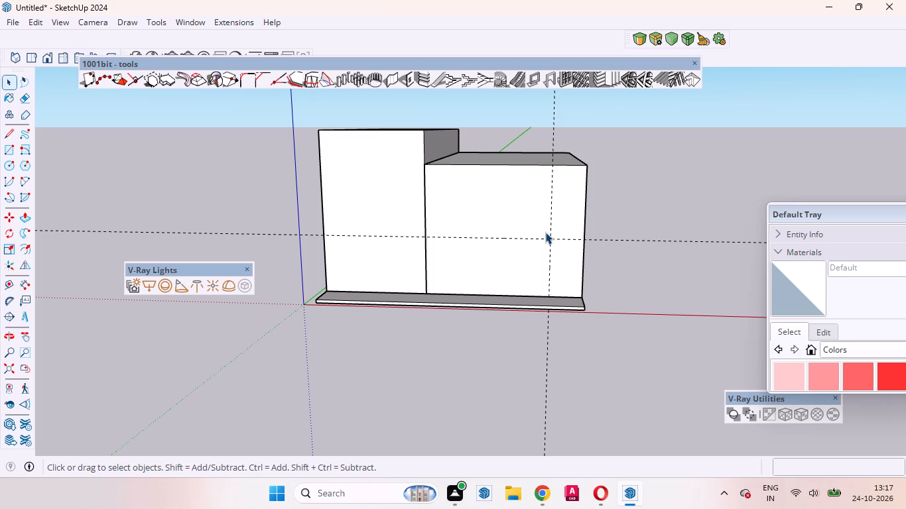
{"action": "key", "text": "t"}
{"action": "left_click", "coordinate": [491, 237]}
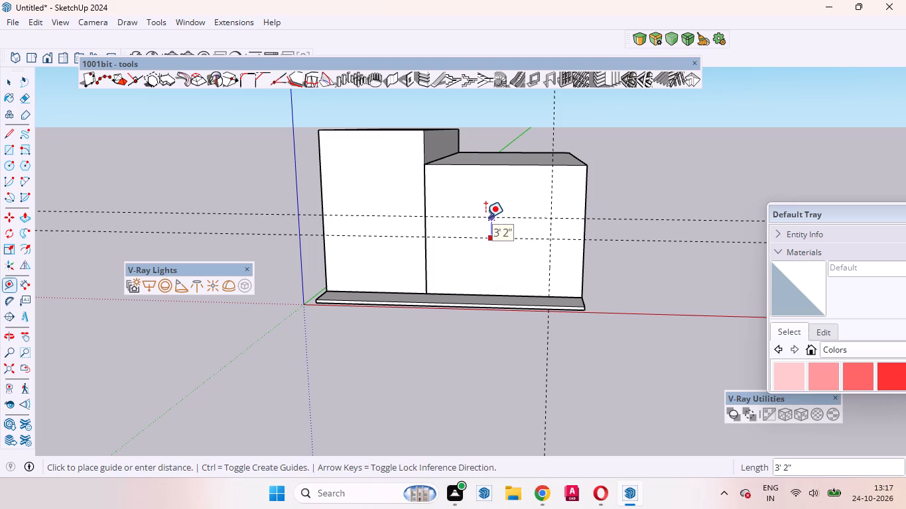
{"action": "type", "text": "3'"}
{"action": "key", "text": "Return"}
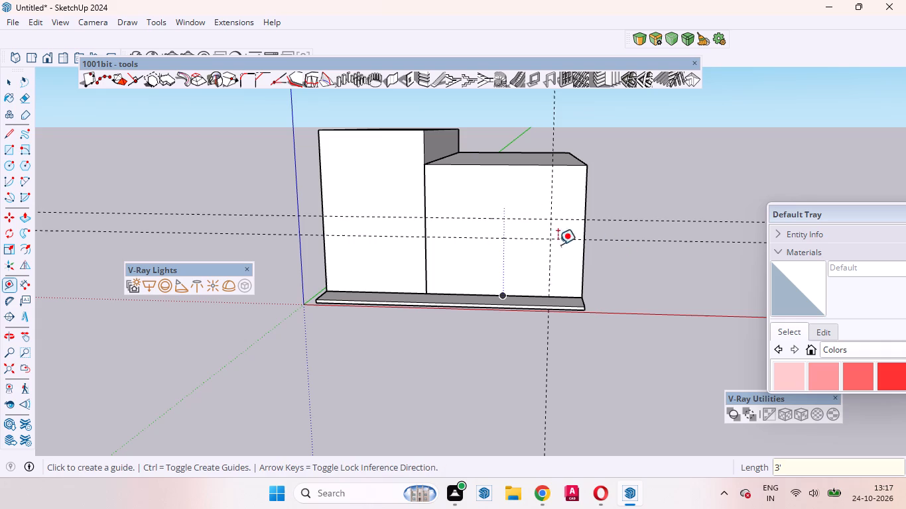
{"action": "key", "text": "space"}
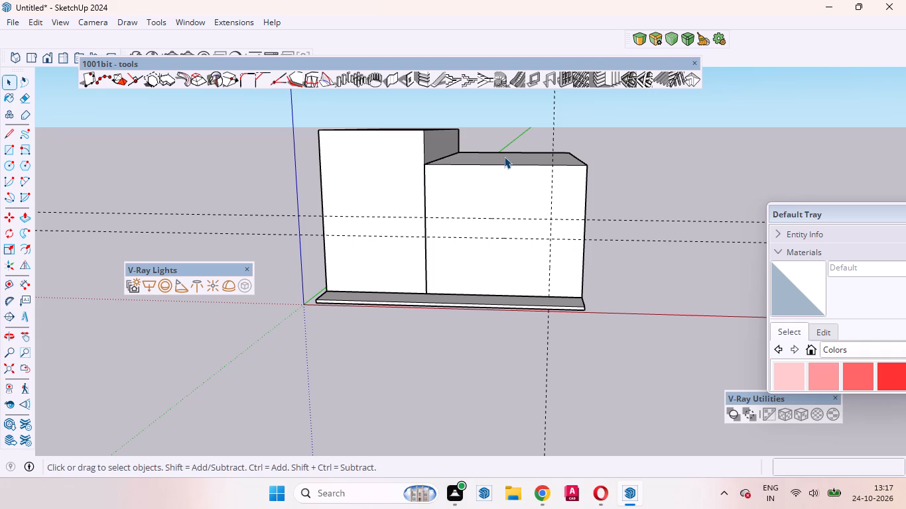
Inside the lower block's group, draw a 19' by 9' rectangle on the front face from its inner bottom corner to the guide intersection.
{"action": "scroll", "coordinate": [521, 244], "scroll_direction": "up", "scroll_amount": 3}
{"action": "scroll", "coordinate": [521, 244], "scroll_direction": "down", "scroll_amount": 3}
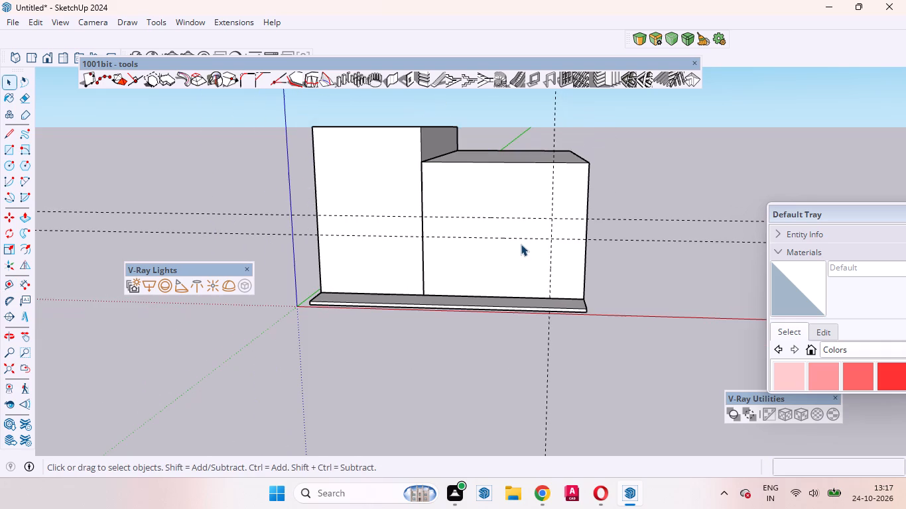
{"action": "left_click", "coordinate": [509, 270]}
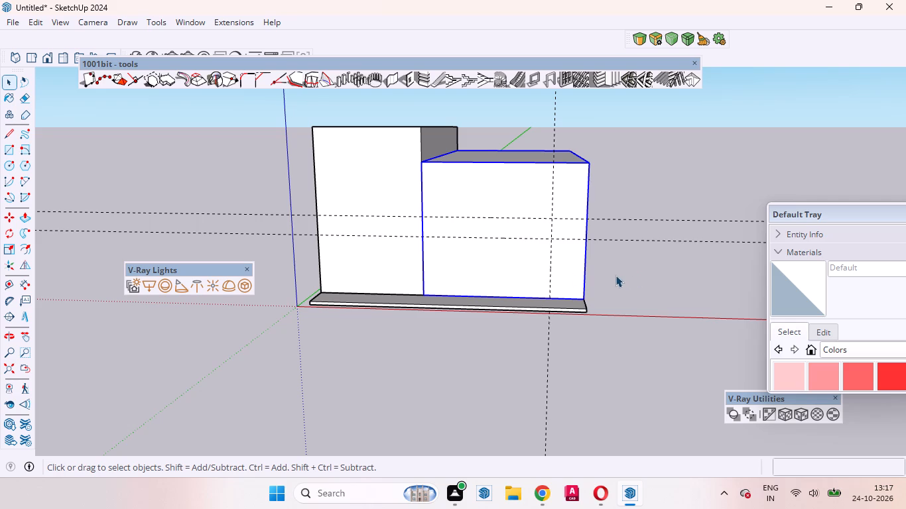
{"action": "triple_click", "coordinate": [513, 270]}
{"action": "key", "text": "r"}
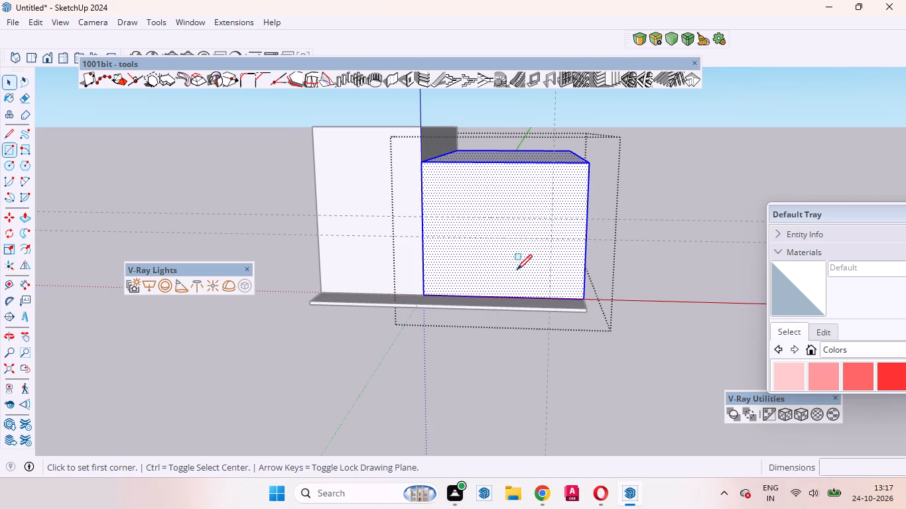
{"action": "left_click", "coordinate": [426, 292]}
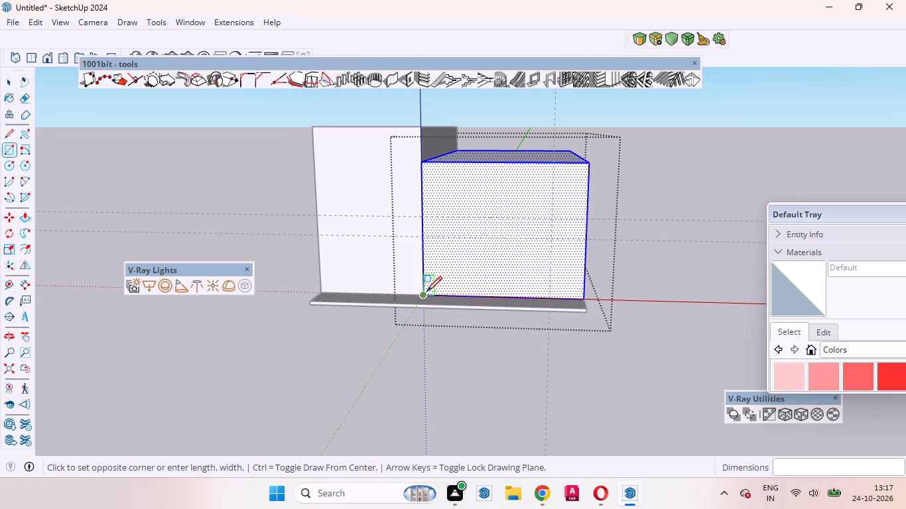
{"action": "left_click", "coordinate": [550, 239]}
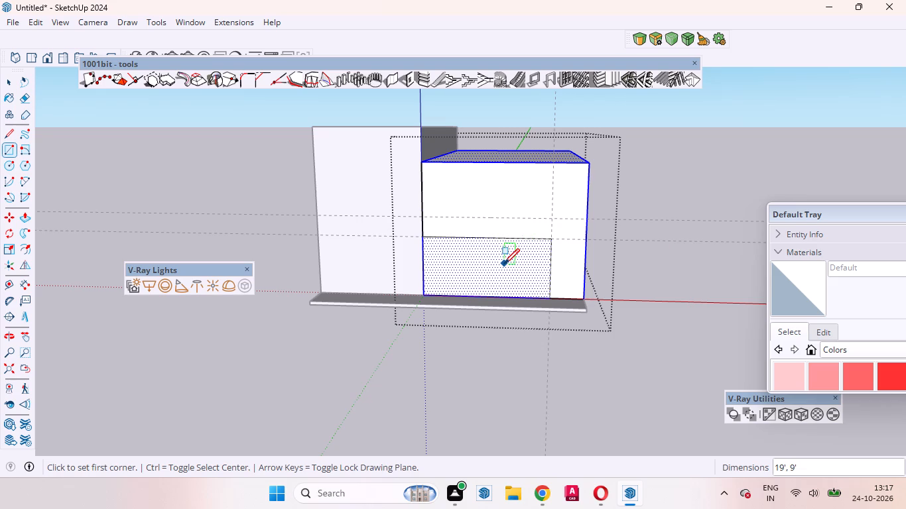
{"action": "key", "text": "space"}
Draw an 11' vertical line from the rectangle's upper outer corner to the front face's top edge.
{"action": "middle_click_drag", "start_coordinate": [554, 286], "coordinate": [484, 323]}
{"action": "scroll", "coordinate": [544, 298], "scroll_direction": "up", "scroll_amount": 3}
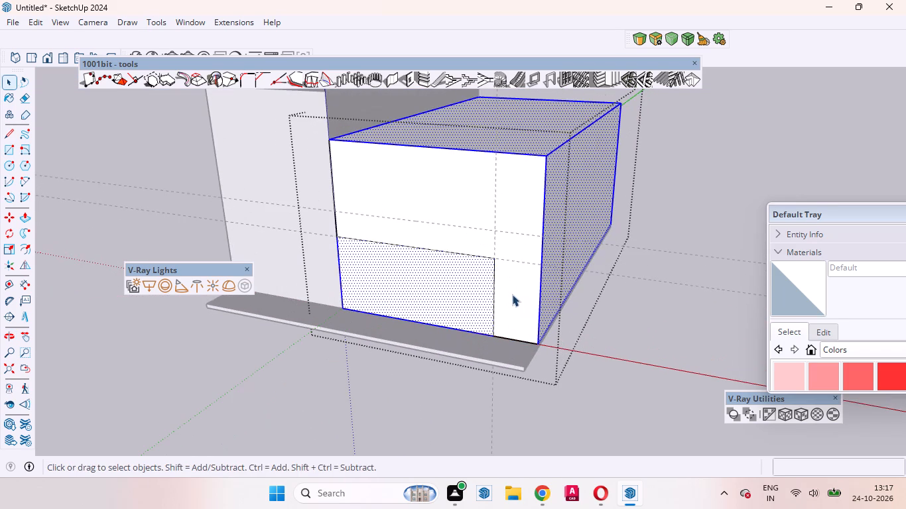
{"action": "scroll", "coordinate": [508, 293], "scroll_direction": "down", "scroll_amount": 3}
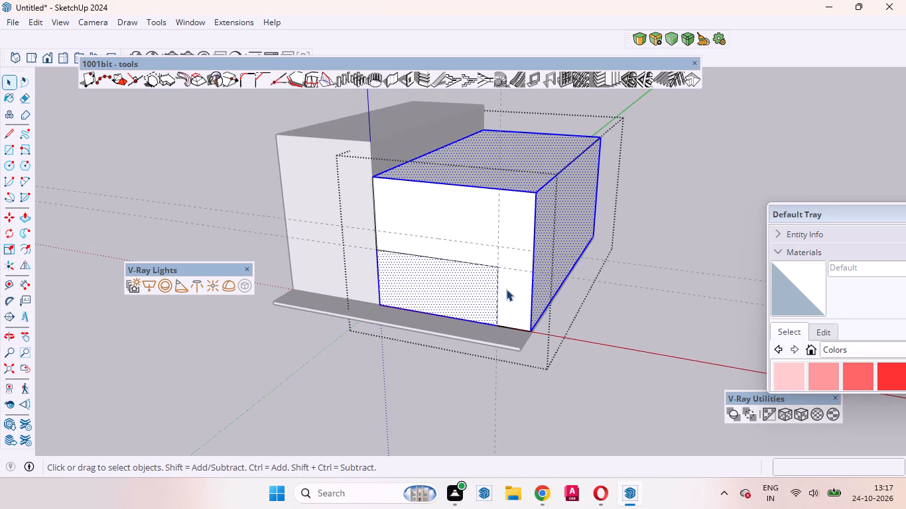
{"action": "key", "text": "l"}
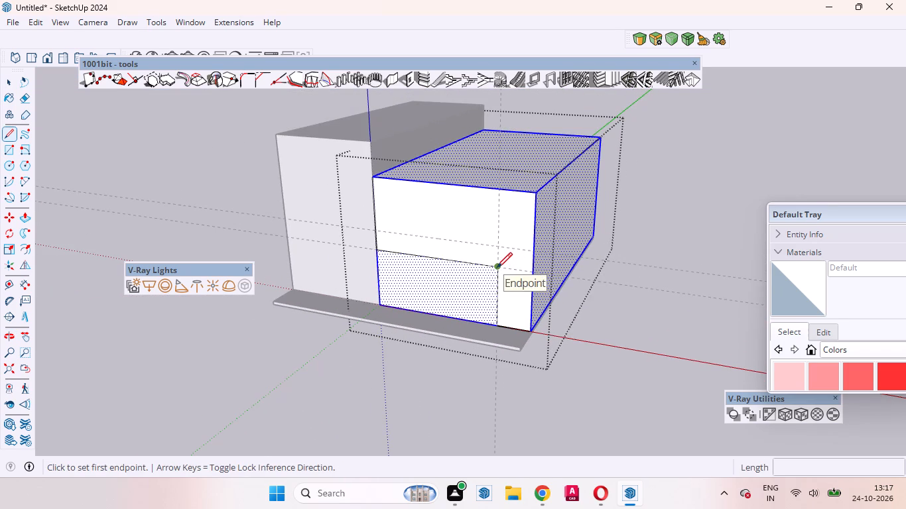
{"action": "left_click", "coordinate": [497, 268]}
{"action": "left_click", "coordinate": [501, 193]}
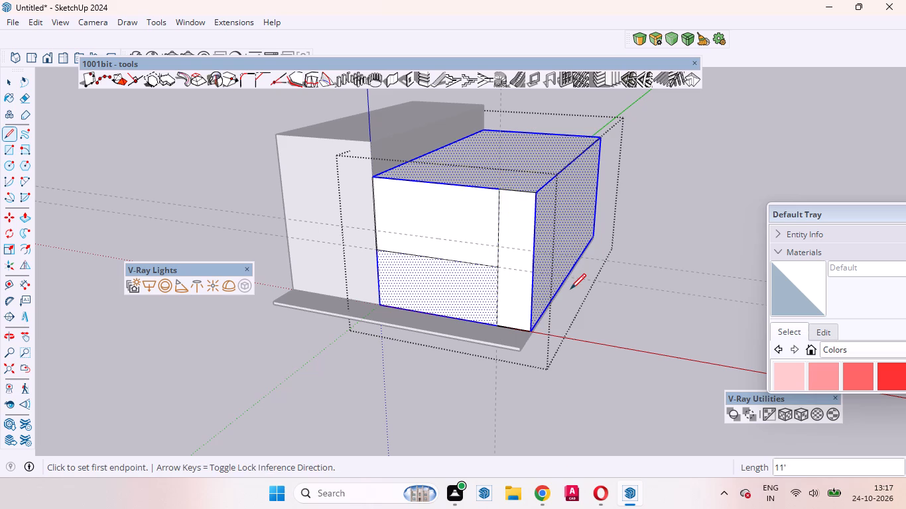
{"action": "key", "text": "space"}
Push the lower block's outer side face inward to the vertical guide using Push/Pull.
{"action": "left_click", "coordinate": [525, 289]}
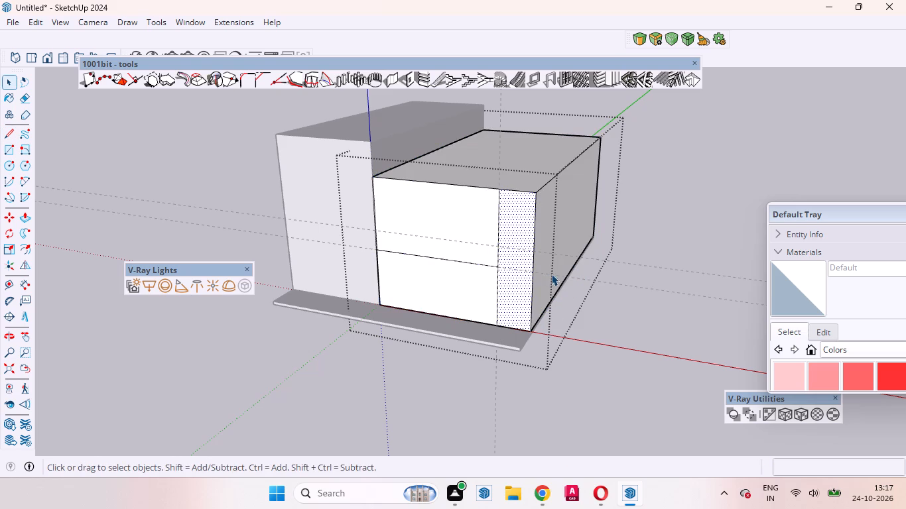
{"action": "left_click", "coordinate": [552, 270]}
{"action": "key", "text": "p"}
{"action": "left_click", "coordinate": [552, 270]}
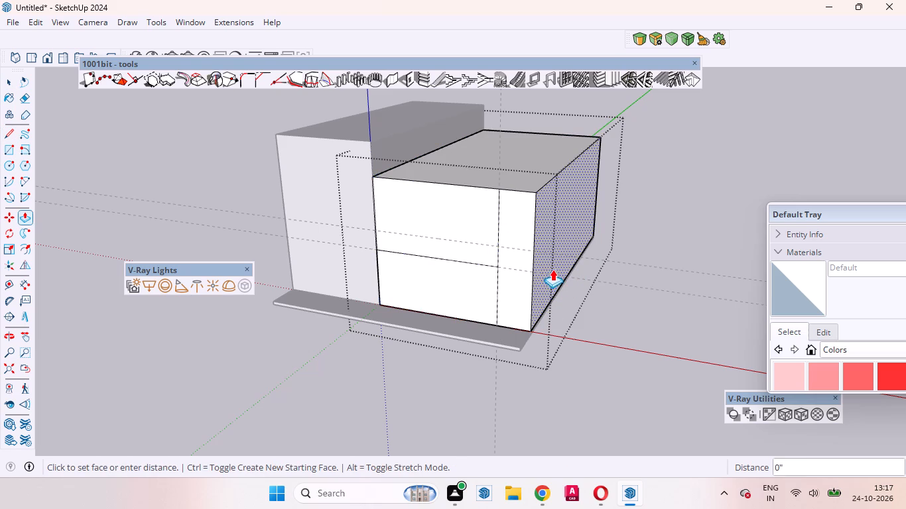
{"action": "left_click", "coordinate": [495, 298]}
{"action": "key", "text": "space"}
{"action": "key", "text": "space"}
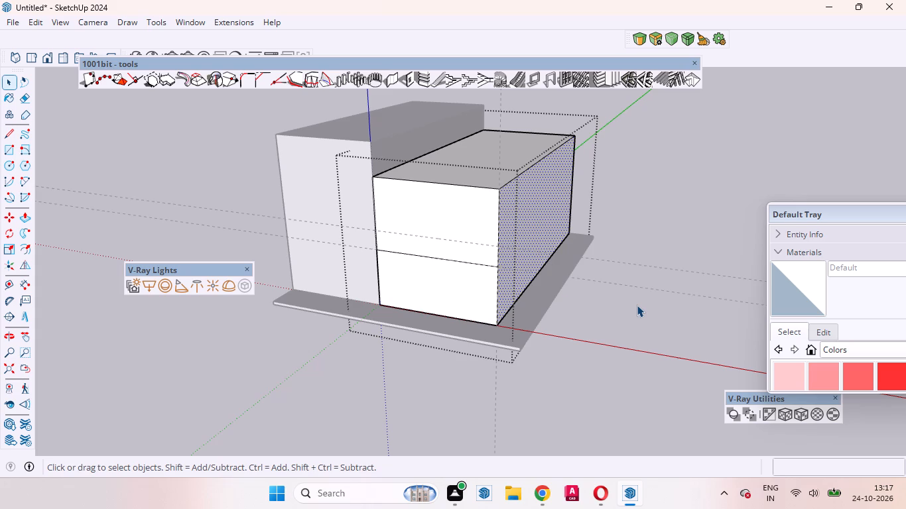
Offset the outline of the lower front rectangle inward by about 8 13/16".
{"action": "middle_click_drag", "start_coordinate": [470, 292], "coordinate": [495, 353]}
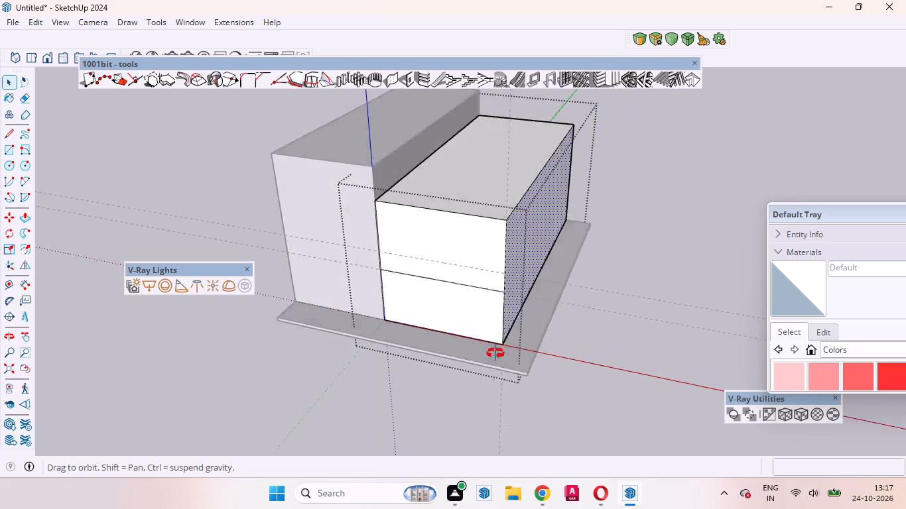
{"action": "middle_click_drag", "start_coordinate": [495, 353], "coordinate": [529, 361]}
{"action": "left_click", "coordinate": [493, 326]}
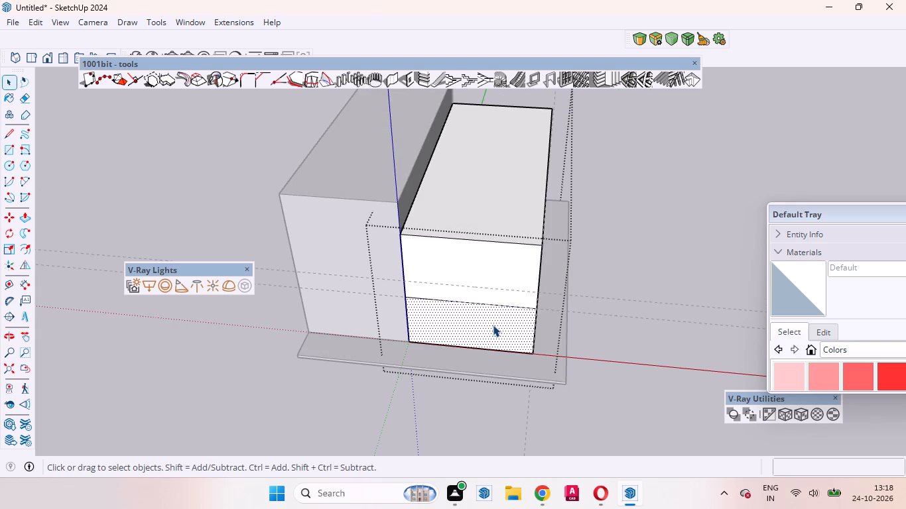
{"action": "scroll", "coordinate": [497, 322], "scroll_direction": "down", "scroll_amount": 2}
{"action": "middle_click_drag", "start_coordinate": [498, 321], "coordinate": [482, 314]}
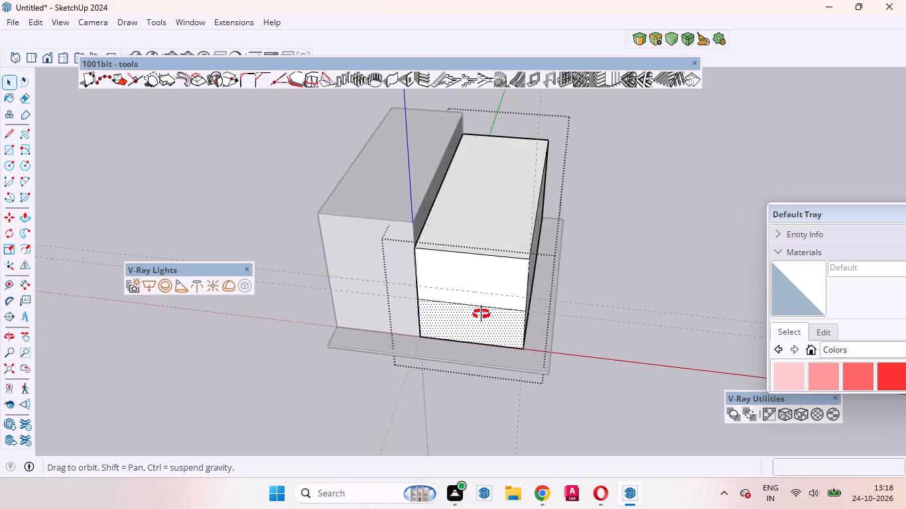
{"action": "middle_click_drag", "start_coordinate": [482, 314], "coordinate": [468, 304]}
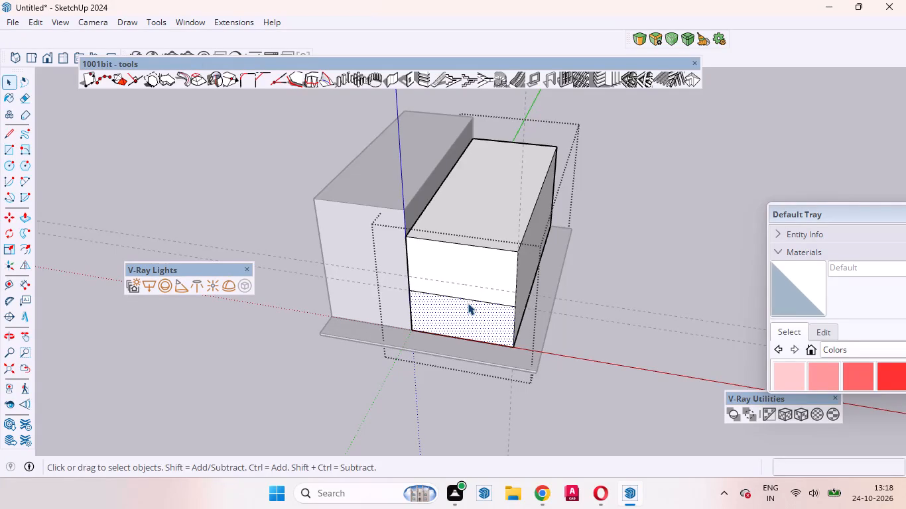
{"action": "scroll", "coordinate": [561, 289], "scroll_direction": "down", "scroll_amount": 3}
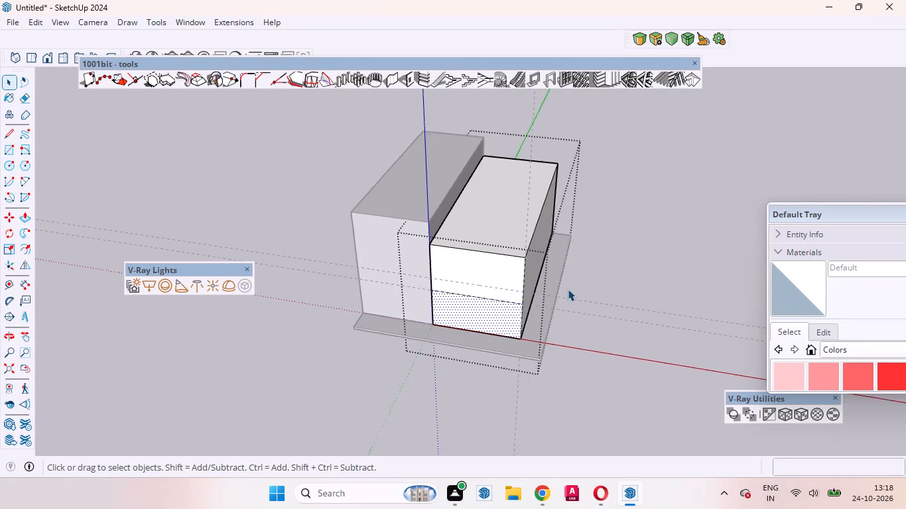
{"action": "scroll", "coordinate": [527, 308], "scroll_direction": "up", "scroll_amount": 4}
{"action": "scroll", "coordinate": [438, 295], "scroll_direction": "up", "scroll_amount": 3}
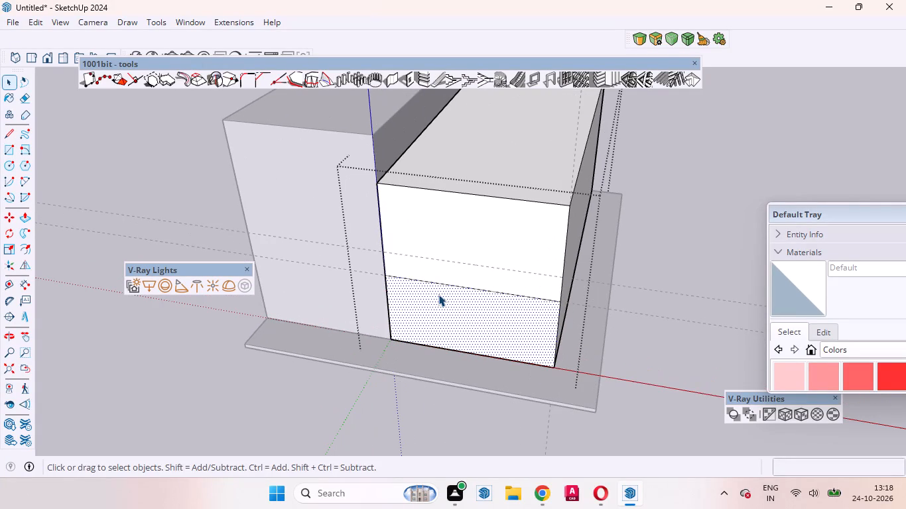
{"action": "middle_click_drag", "start_coordinate": [441, 295], "coordinate": [478, 278]}
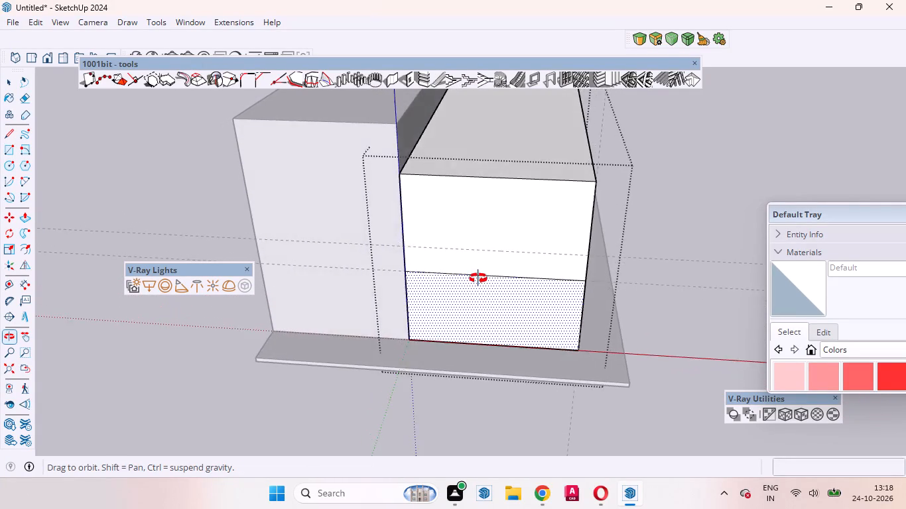
{"action": "middle_click_drag", "start_coordinate": [478, 278], "coordinate": [491, 268]}
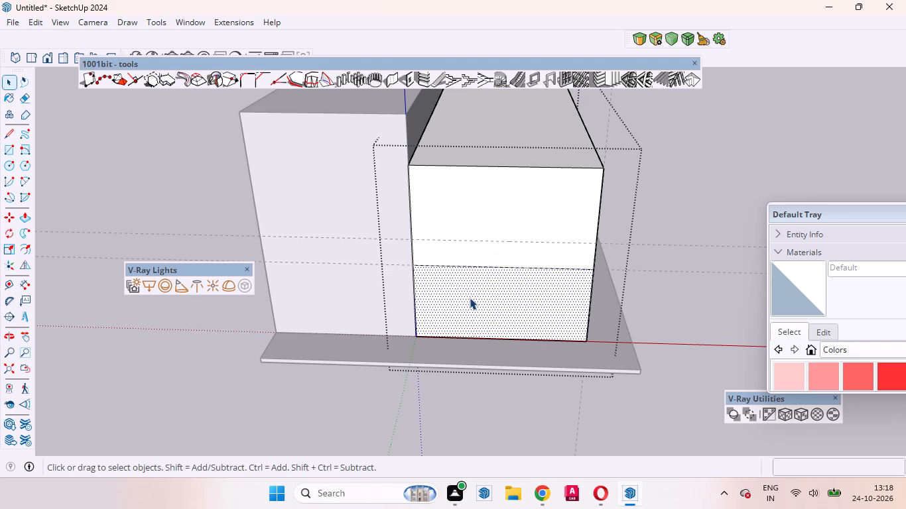
{"action": "key", "text": "p"}
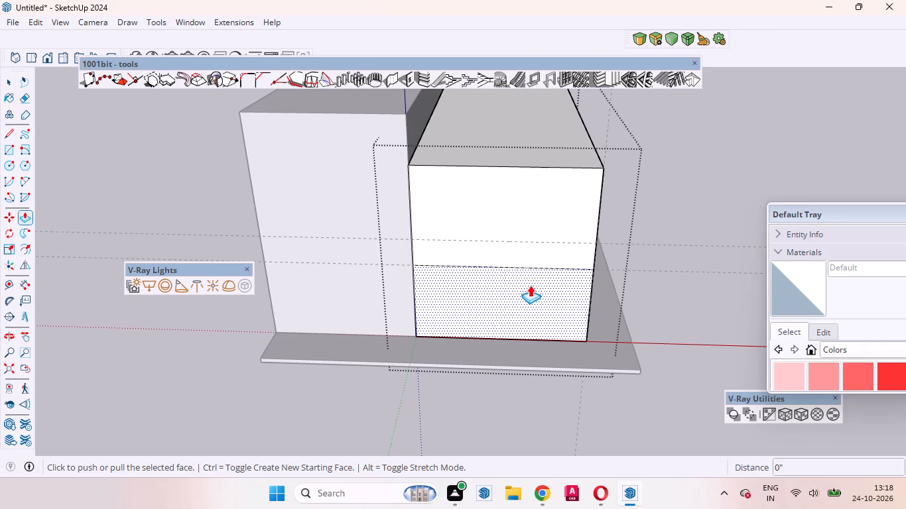
{"action": "key", "text": "f"}
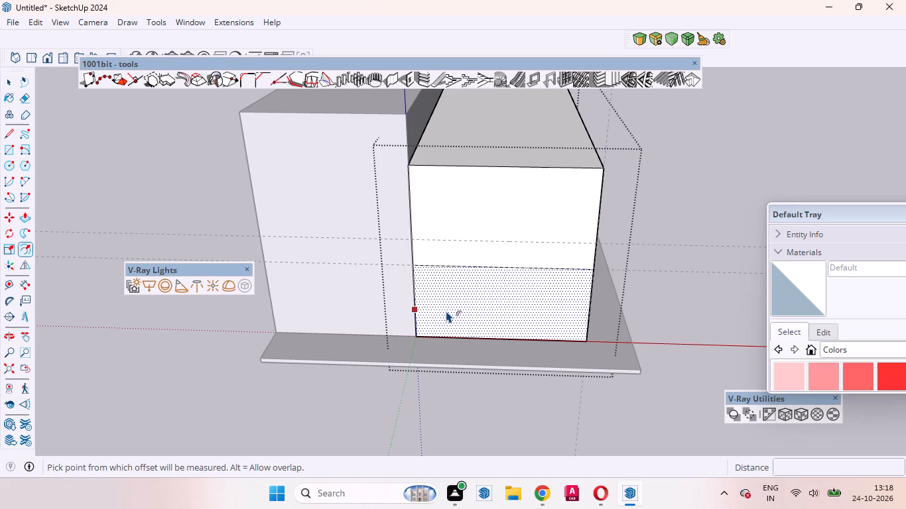
{"action": "left_click_drag", "start_coordinate": [446, 311], "coordinate": [430, 288]}
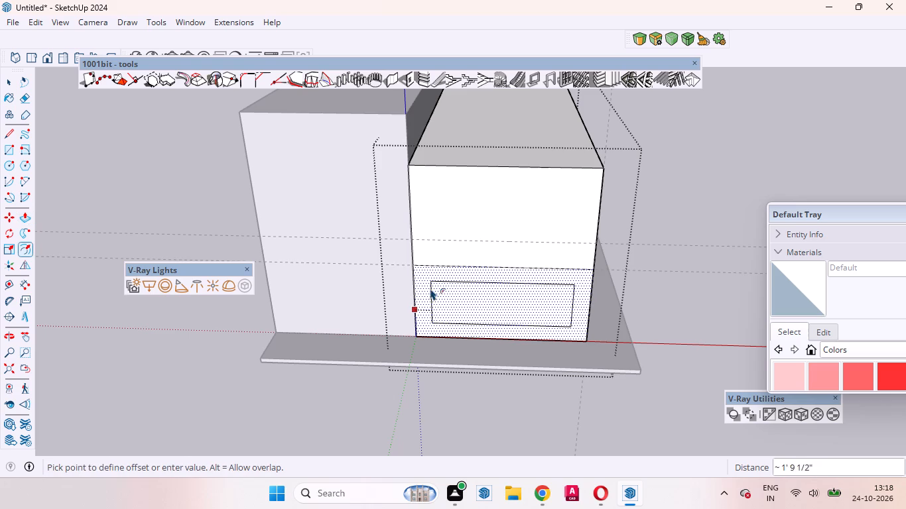
{"action": "left_click_drag", "start_coordinate": [430, 288], "coordinate": [424, 284]}
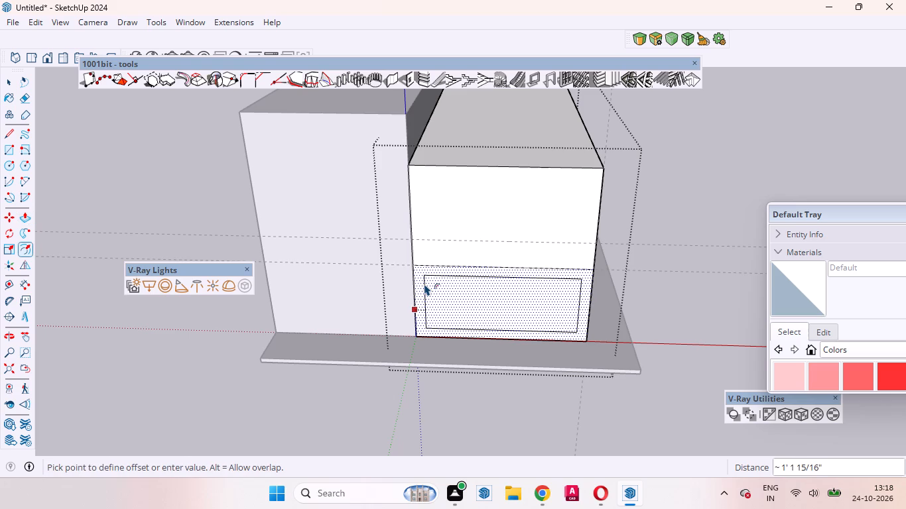
{"action": "left_click_drag", "start_coordinate": [424, 284], "coordinate": [422, 282]}
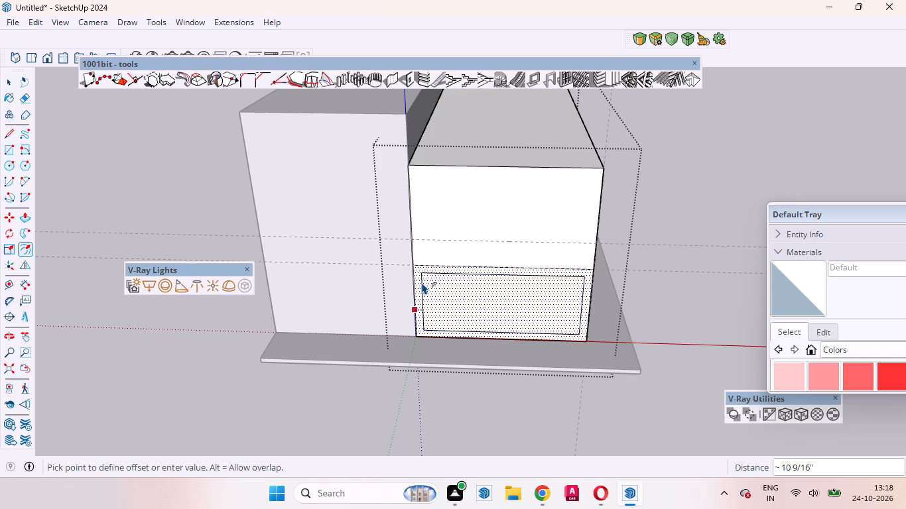
{"action": "left_click_drag", "start_coordinate": [422, 282], "coordinate": [421, 283]}
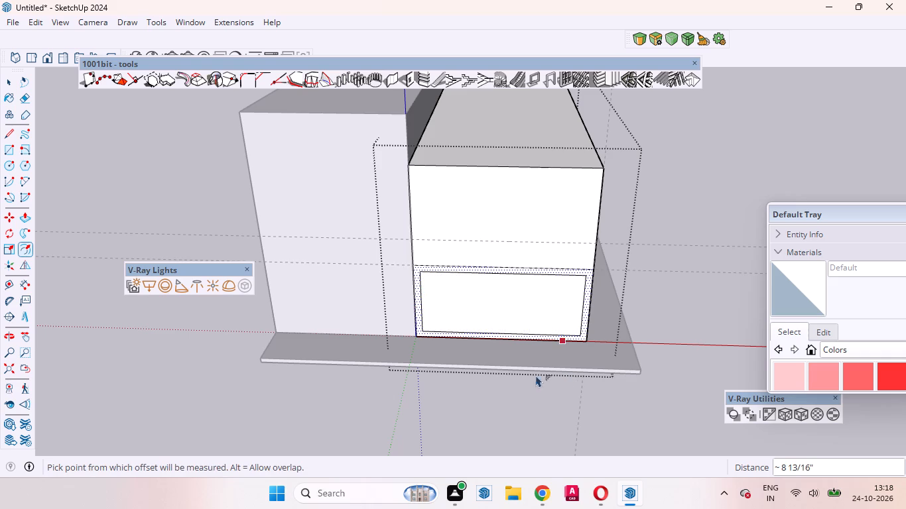
{"action": "key", "text": "space"}
Move the inner outline's bottom edge down onto the bottom edge of the block's front face.
{"action": "scroll", "coordinate": [477, 338], "scroll_direction": "up", "scroll_amount": 8}
{"action": "left_click", "coordinate": [436, 327]}
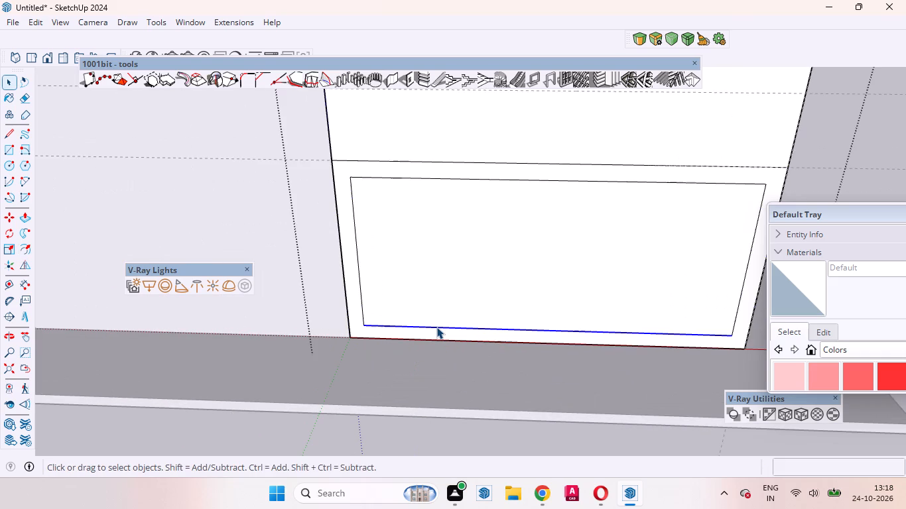
{"action": "key", "text": "m"}
{"action": "left_click", "coordinate": [436, 327]}
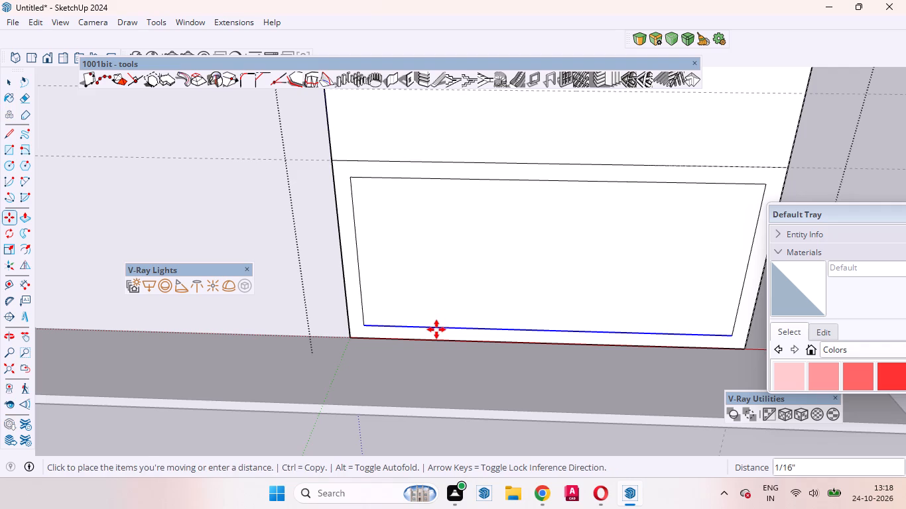
{"action": "left_click", "coordinate": [436, 337]}
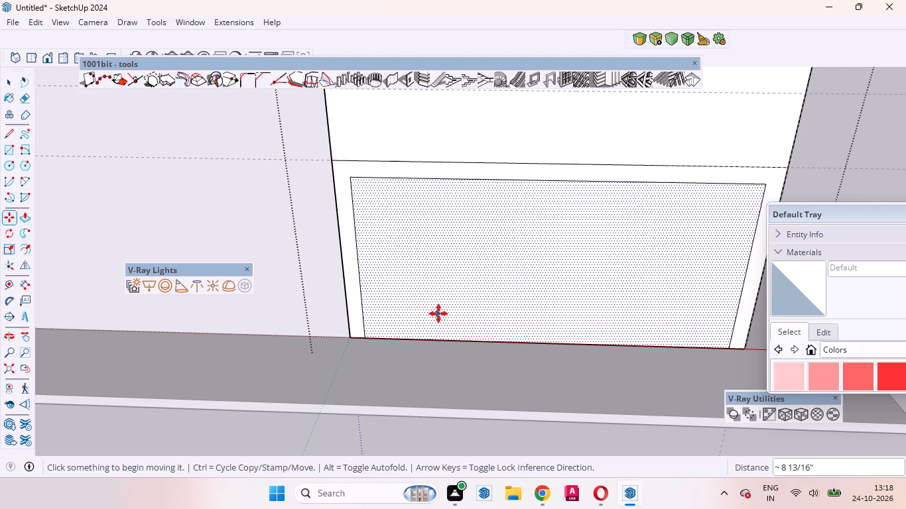
{"action": "key", "text": "space"}
Extrude the U-shaped frame face 5' outward from the lower block's front, over the base slab.
{"action": "scroll", "coordinate": [379, 302], "scroll_direction": "down", "scroll_amount": 4}
{"action": "middle_click_drag", "start_coordinate": [480, 277], "coordinate": [415, 280]}
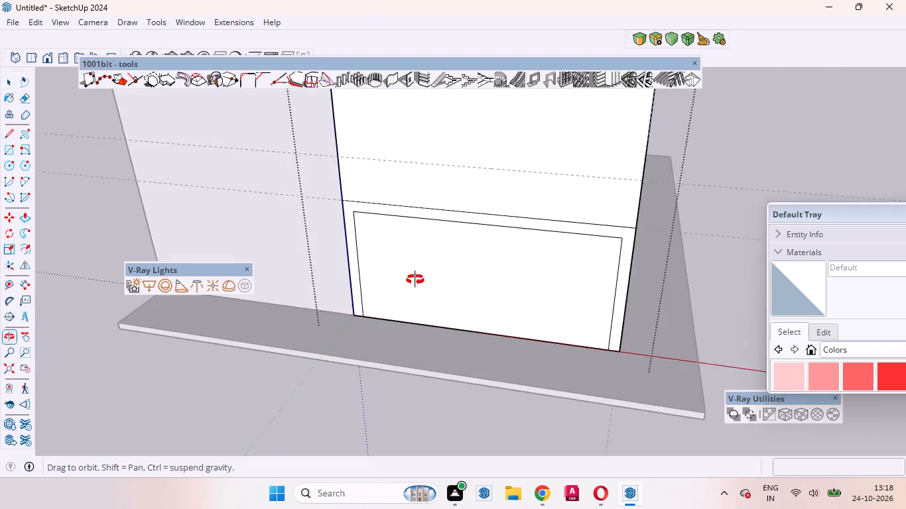
{"action": "middle_click_drag", "start_coordinate": [415, 280], "coordinate": [338, 264]}
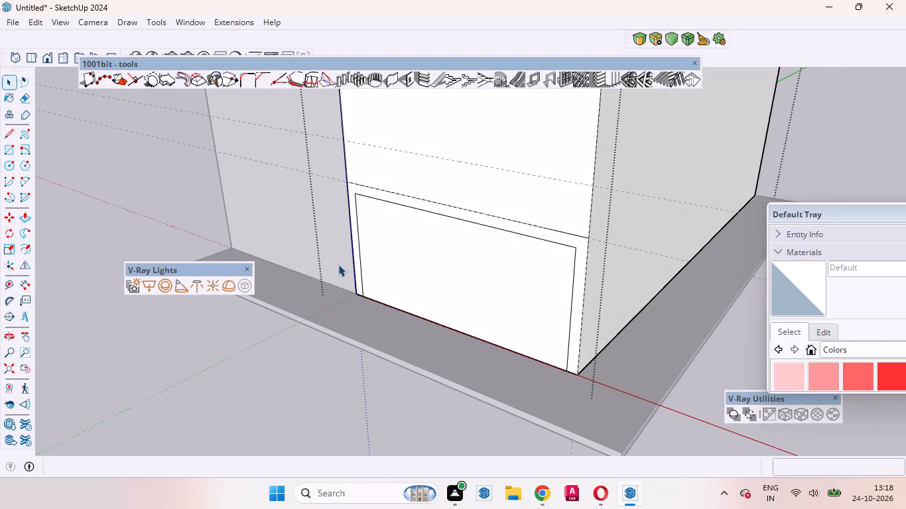
{"action": "scroll", "coordinate": [514, 244], "scroll_direction": "up", "scroll_amount": 7}
{"action": "left_click", "coordinate": [493, 217]}
{"action": "key", "text": "p"}
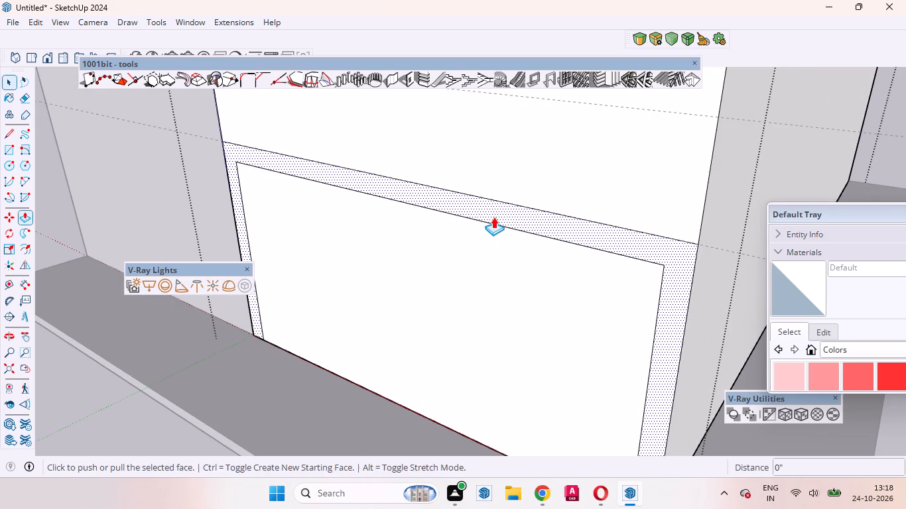
{"action": "left_click", "coordinate": [493, 217]}
{"action": "scroll", "coordinate": [464, 230], "scroll_direction": "down", "scroll_amount": 2}
{"action": "scroll", "coordinate": [464, 230], "scroll_direction": "up", "scroll_amount": 1}
{"action": "scroll", "coordinate": [464, 229], "scroll_direction": "down", "scroll_amount": 5}
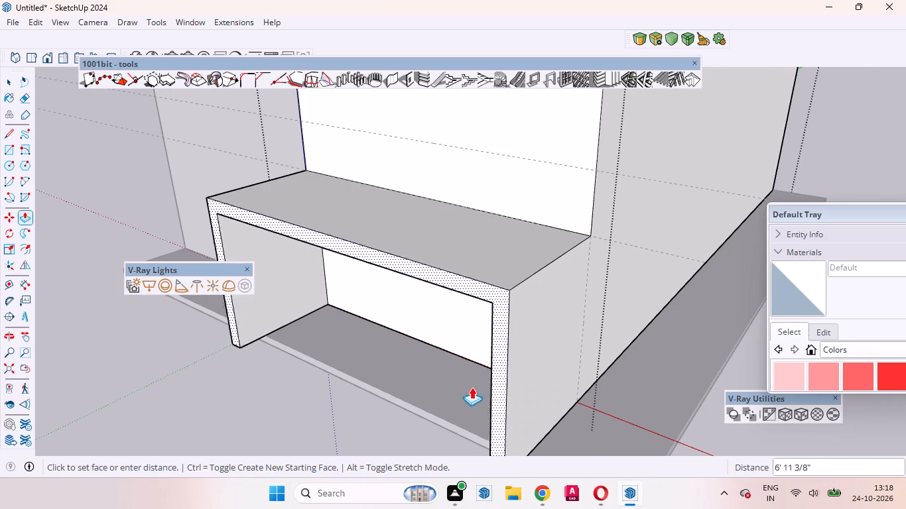
{"action": "left_click", "coordinate": [428, 410]}
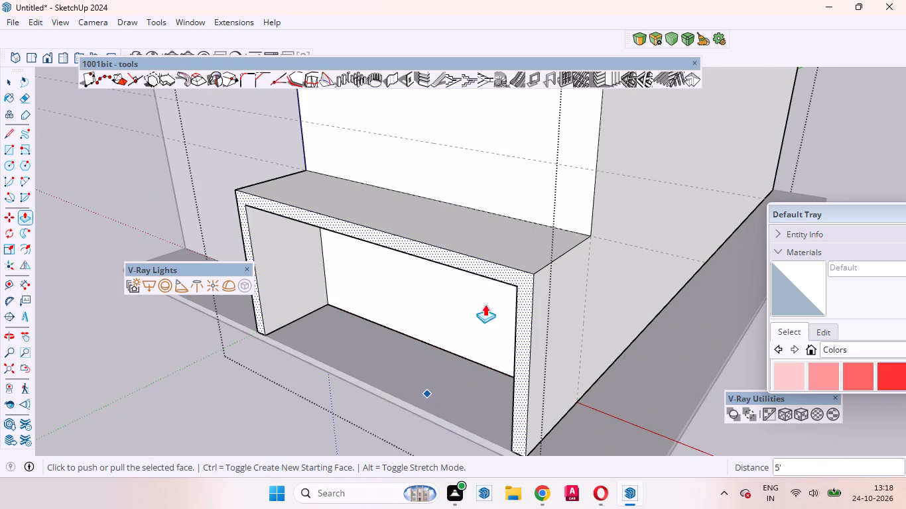
{"action": "scroll", "coordinate": [547, 245], "scroll_direction": "down", "scroll_amount": 8}
{"action": "key", "text": "space"}
{"action": "scroll", "coordinate": [523, 286], "scroll_direction": "down", "scroll_amount": 5}
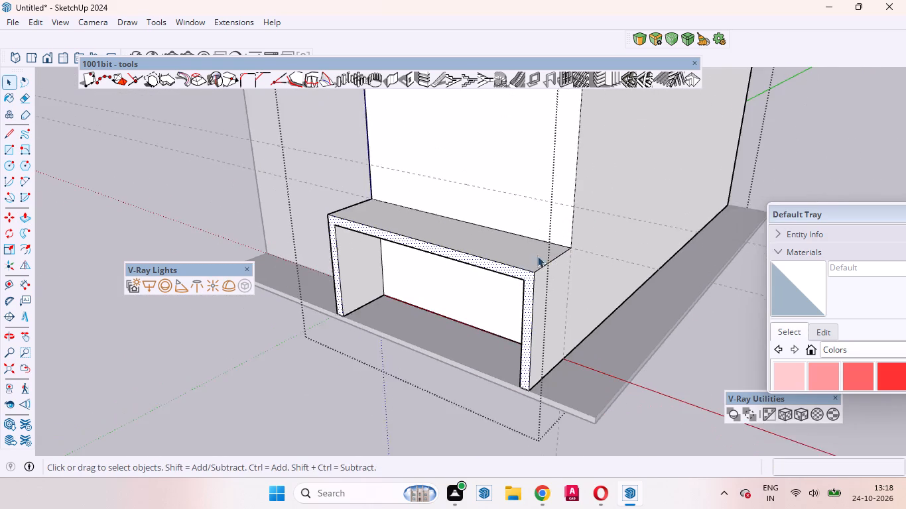
Examine the extruded entrance frame and the lower block's outer side from several angles.
{"action": "middle_click_drag", "start_coordinate": [576, 286], "coordinate": [507, 283]}
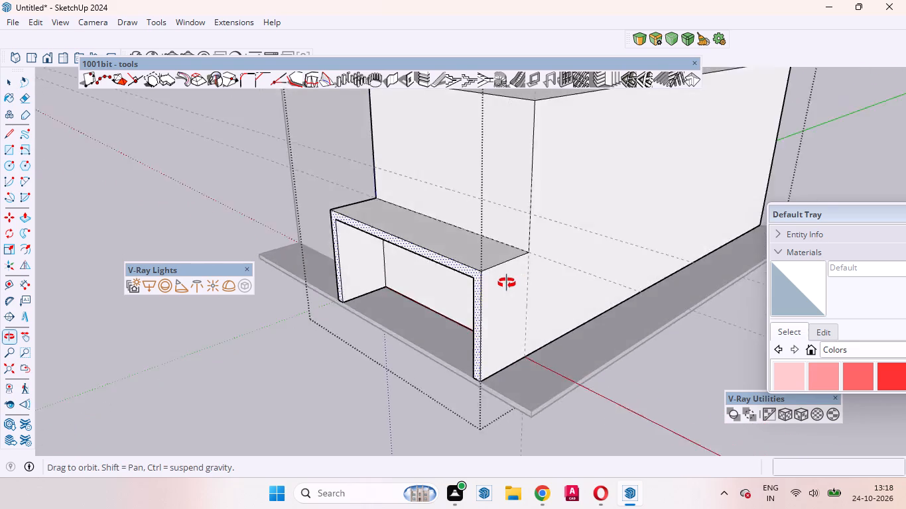
{"action": "middle_click_drag", "start_coordinate": [507, 283], "coordinate": [472, 280]}
{"action": "scroll", "coordinate": [569, 284], "scroll_direction": "down", "scroll_amount": 8}
{"action": "middle_click_drag", "start_coordinate": [572, 300], "coordinate": [509, 290]}
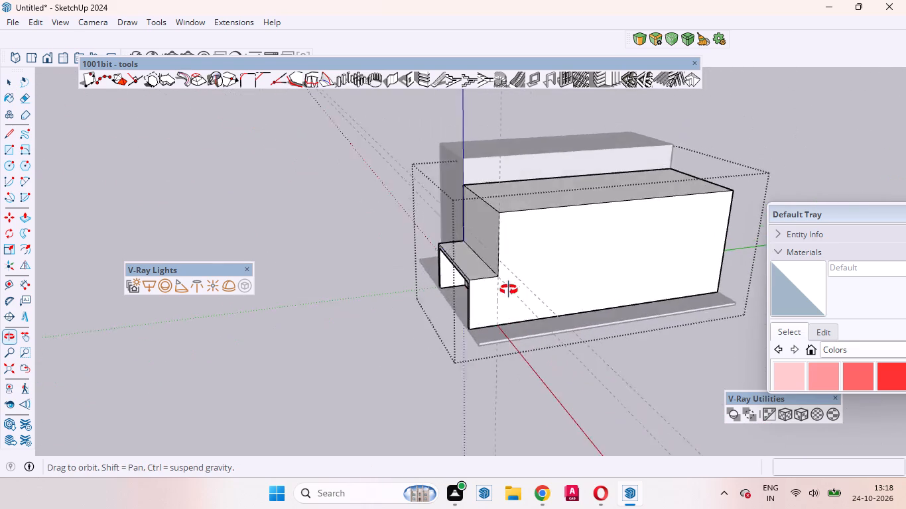
{"action": "middle_click_drag", "start_coordinate": [509, 290], "coordinate": [662, 259]}
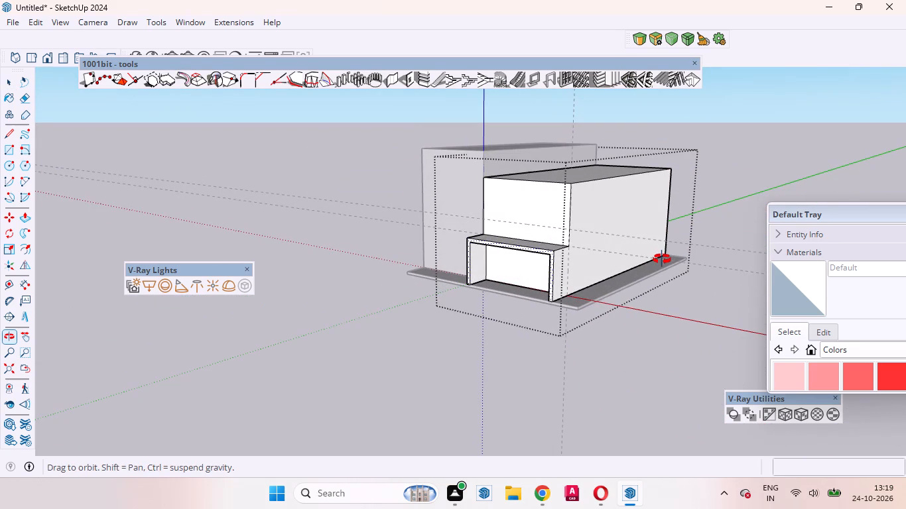
{"action": "middle_click_drag", "start_coordinate": [662, 259], "coordinate": [655, 263]}
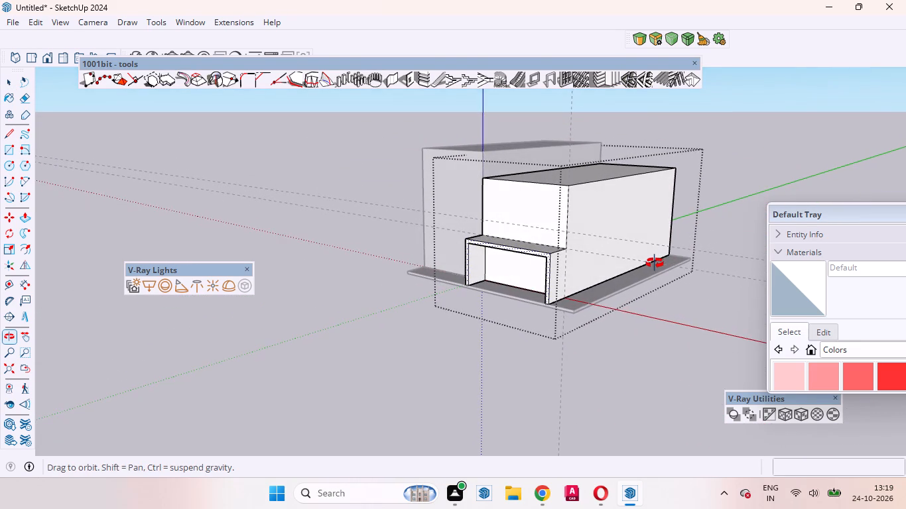
{"action": "middle_click_drag", "start_coordinate": [655, 263], "coordinate": [719, 304]}
{"action": "scroll", "coordinate": [486, 287], "scroll_direction": "up", "scroll_amount": 5}
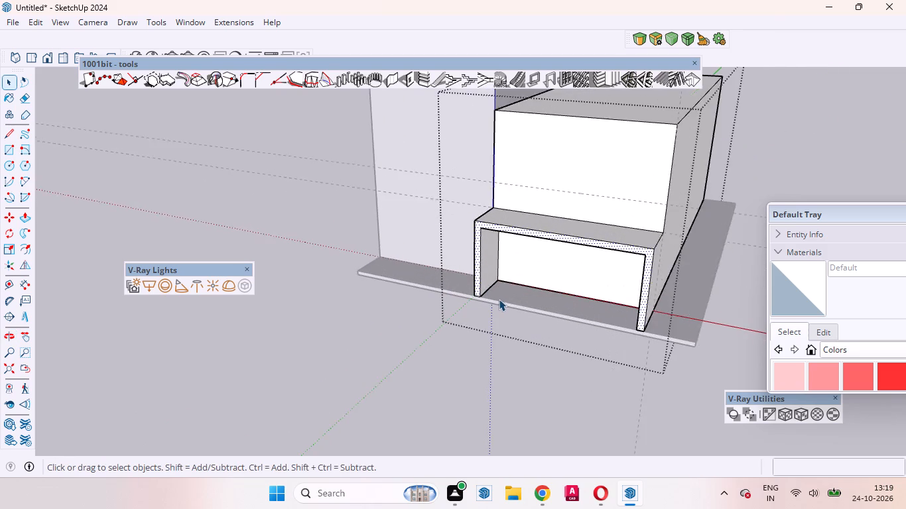
{"action": "scroll", "coordinate": [499, 299], "scroll_direction": "up", "scroll_amount": 3}
{"action": "scroll", "coordinate": [499, 300], "scroll_direction": "down", "scroll_amount": 3}
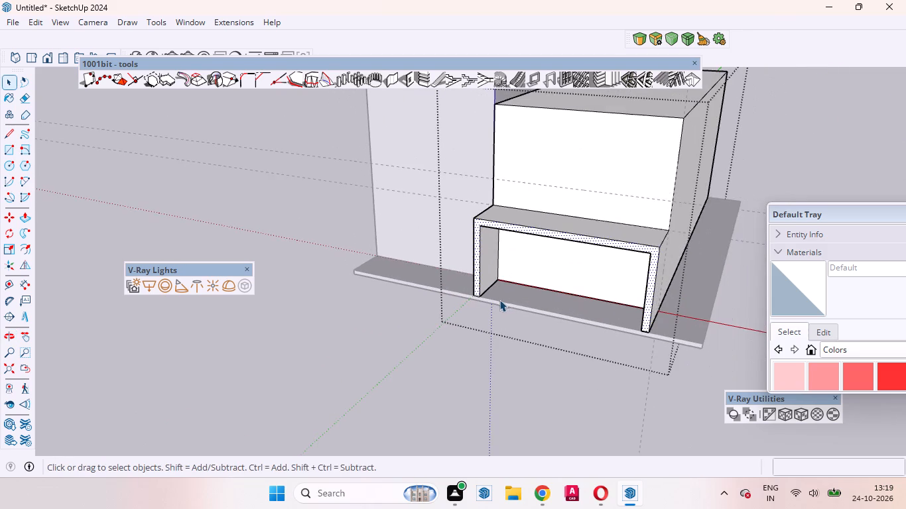
{"action": "middle_click_drag", "start_coordinate": [507, 302], "coordinate": [387, 319]}
{"action": "scroll", "coordinate": [387, 318], "scroll_direction": "up", "scroll_amount": 1}
{"action": "scroll", "coordinate": [457, 319], "scroll_direction": "down", "scroll_amount": 5}
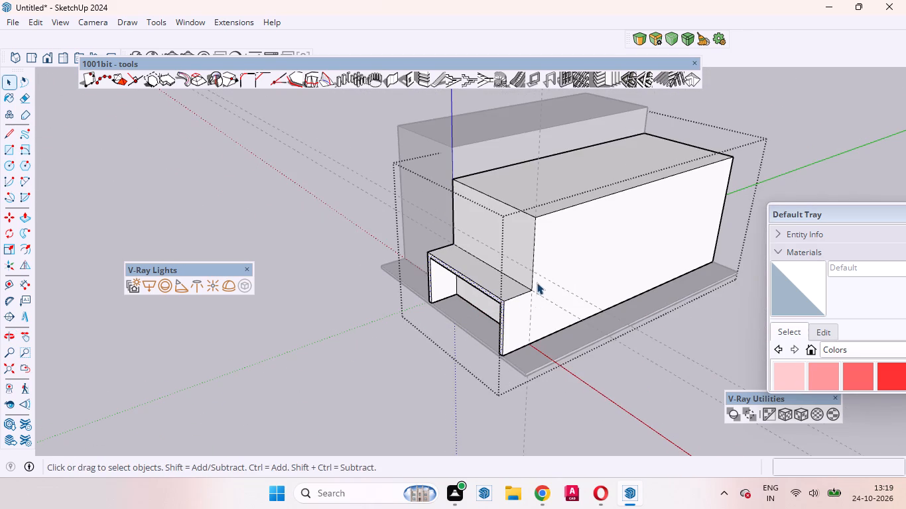
{"action": "scroll", "coordinate": [537, 282], "scroll_direction": "up", "scroll_amount": 3}
{"action": "middle_click_drag", "start_coordinate": [539, 300], "coordinate": [539, 298]}
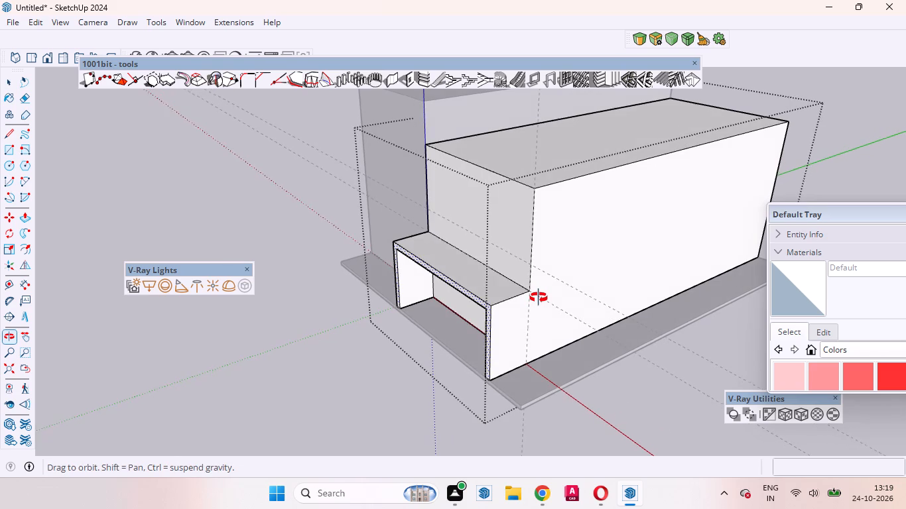
{"action": "middle_click_drag", "start_coordinate": [539, 298], "coordinate": [440, 308]}
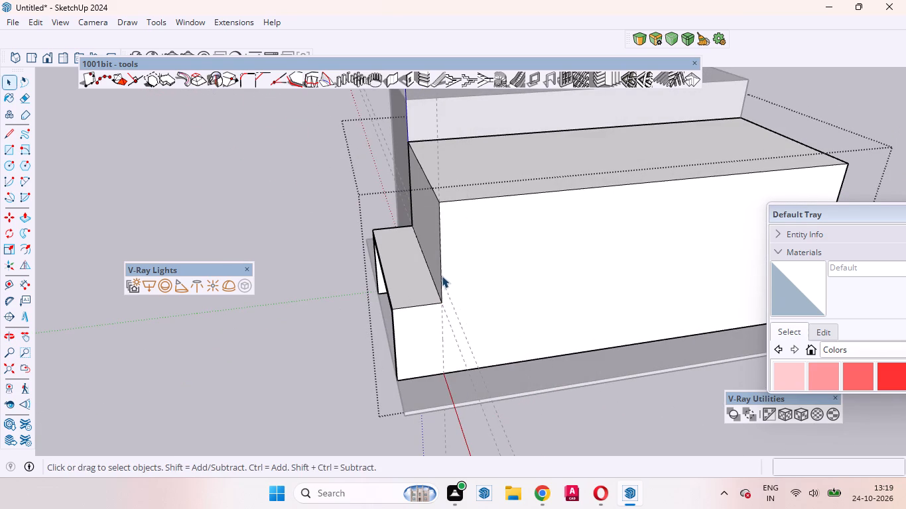
Place a vertical guide on the lower block's outer side face, 10' back from its front vertical edge.
{"action": "left_click", "coordinate": [457, 292]}
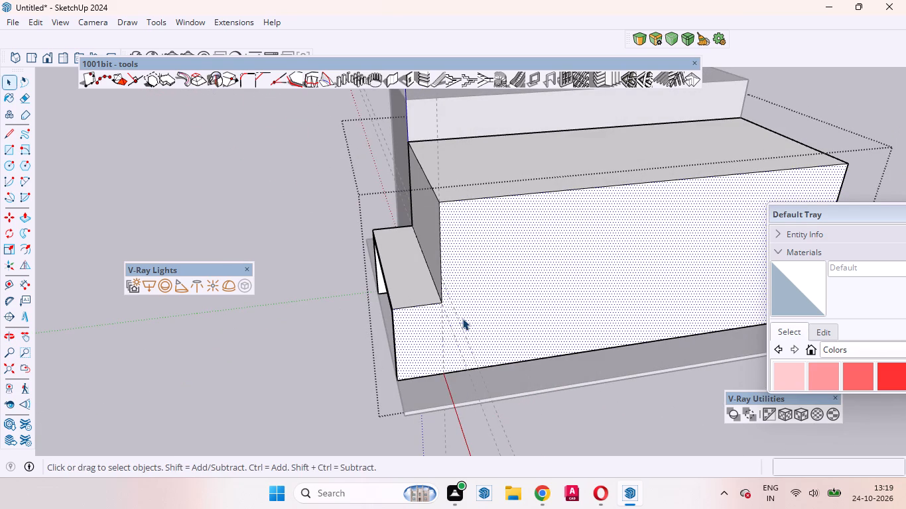
{"action": "key", "text": "t"}
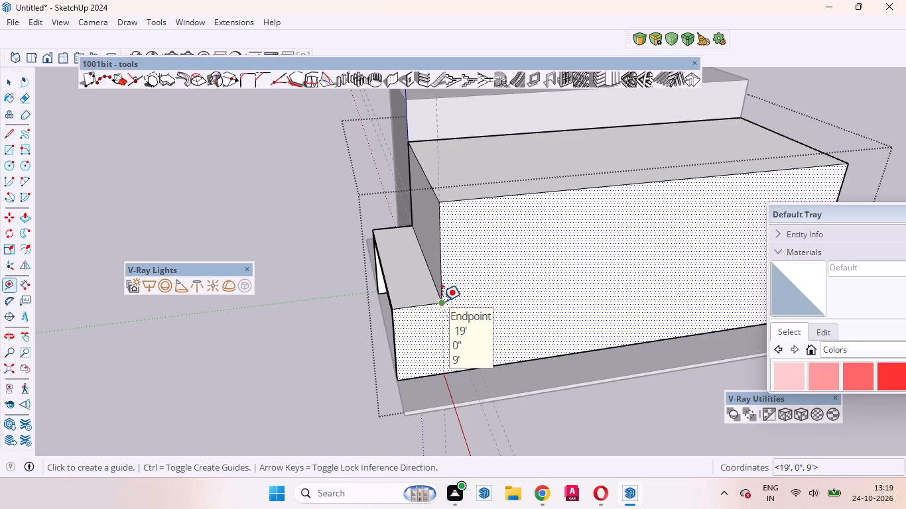
{"action": "left_click", "coordinate": [442, 301]}
{"action": "key", "text": "space"}
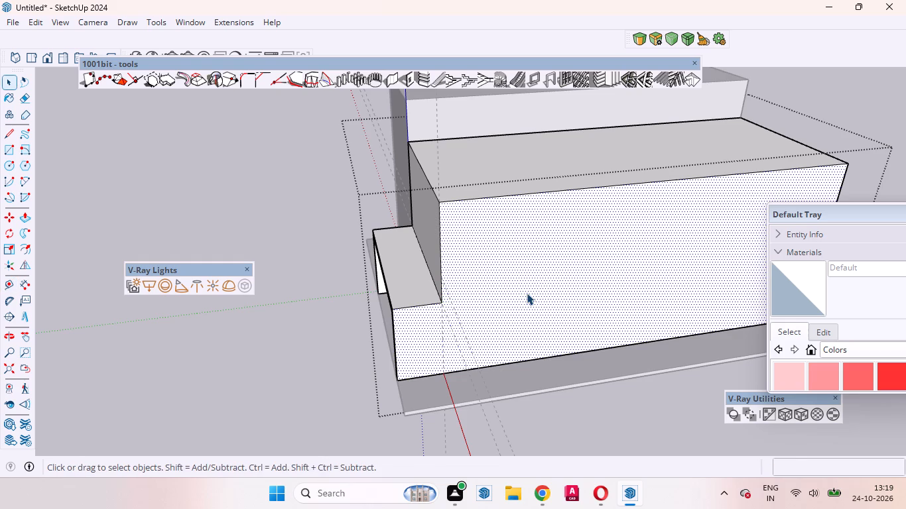
{"action": "type", "text": "t"}
{"action": "left_click", "coordinate": [438, 248]}
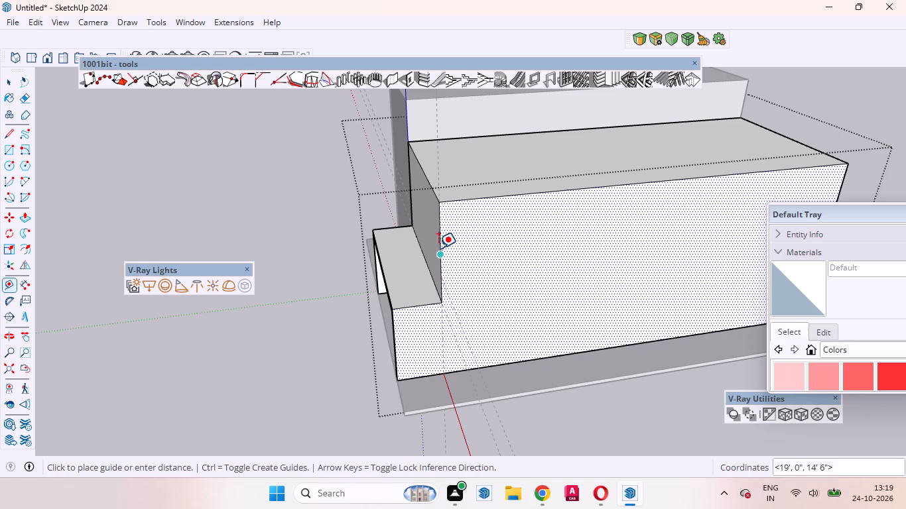
{"action": "key", "text": "1"}
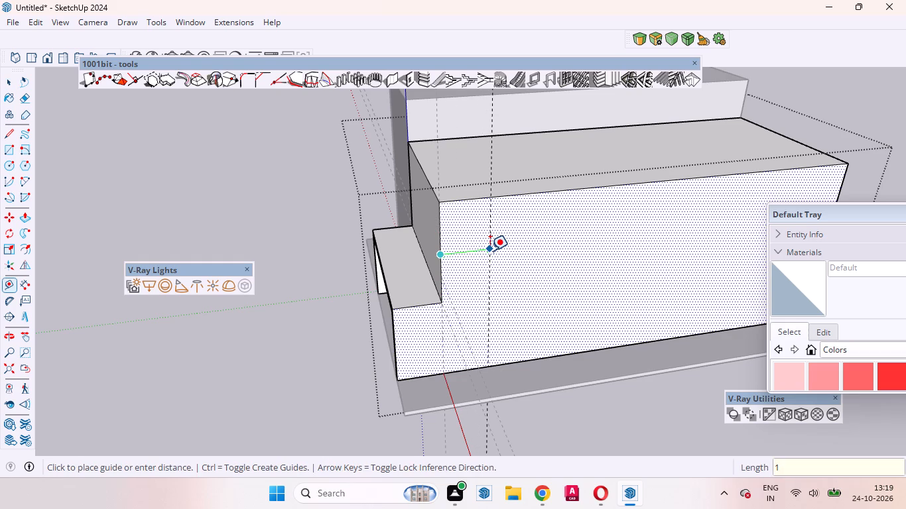
{"action": "type", "text": "0'"}
{"action": "key", "text": "Return"}
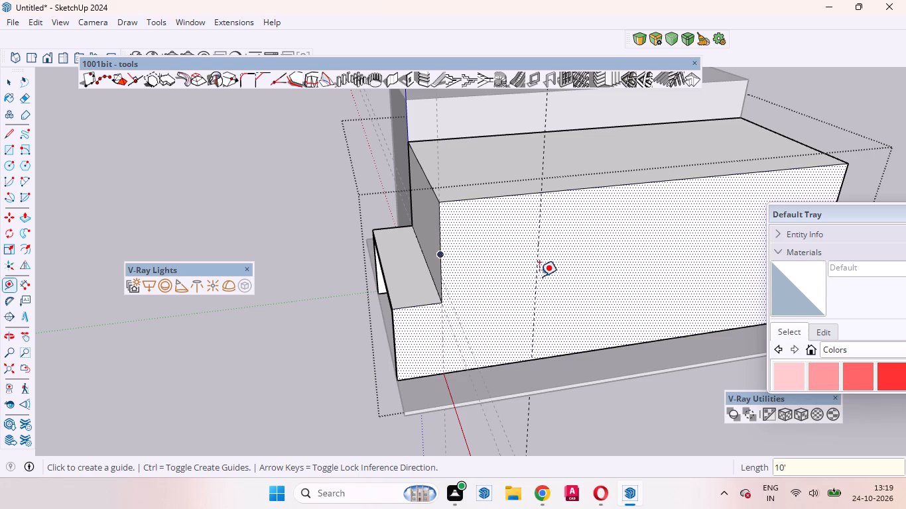
{"action": "key", "text": "space"}
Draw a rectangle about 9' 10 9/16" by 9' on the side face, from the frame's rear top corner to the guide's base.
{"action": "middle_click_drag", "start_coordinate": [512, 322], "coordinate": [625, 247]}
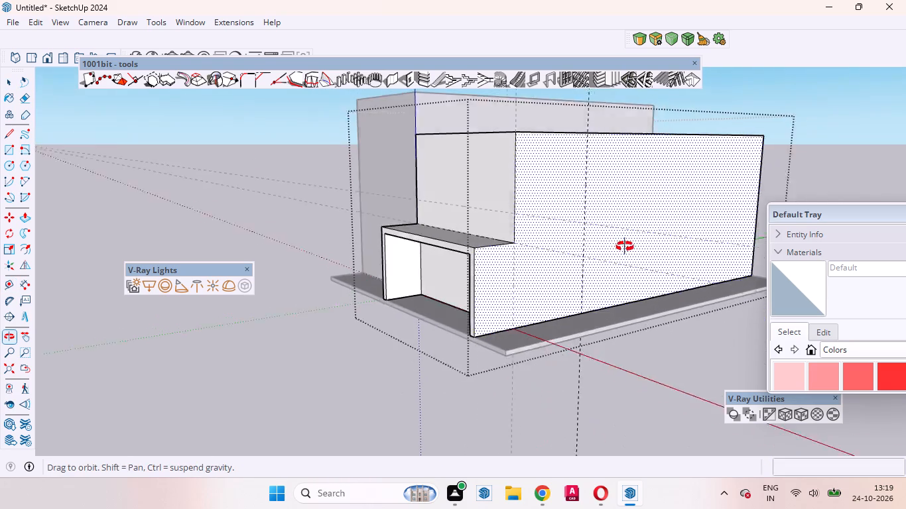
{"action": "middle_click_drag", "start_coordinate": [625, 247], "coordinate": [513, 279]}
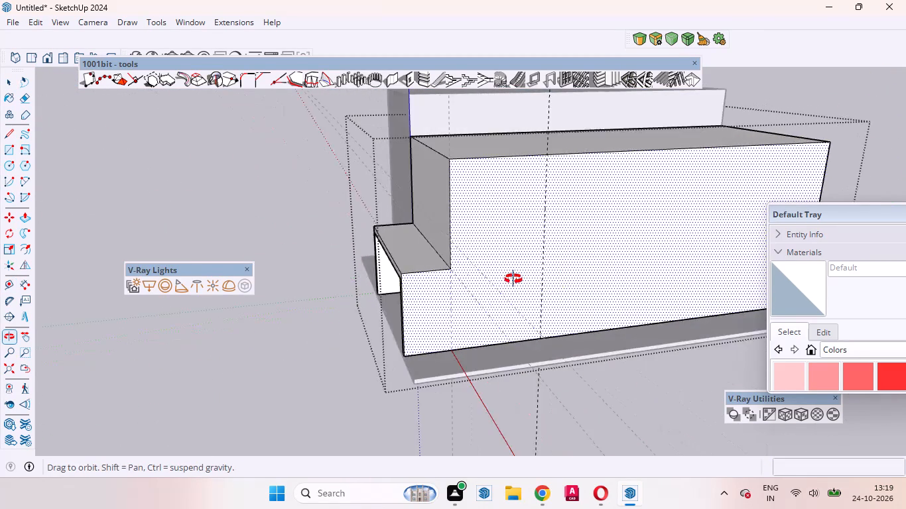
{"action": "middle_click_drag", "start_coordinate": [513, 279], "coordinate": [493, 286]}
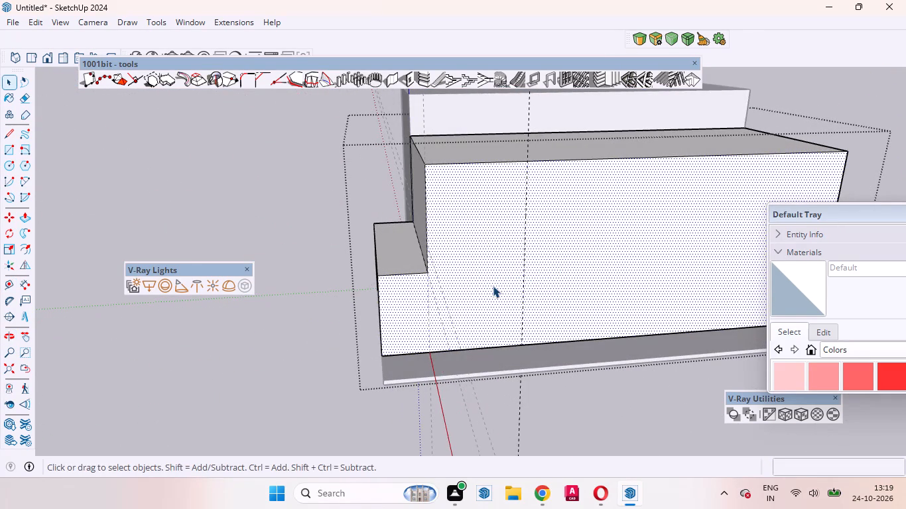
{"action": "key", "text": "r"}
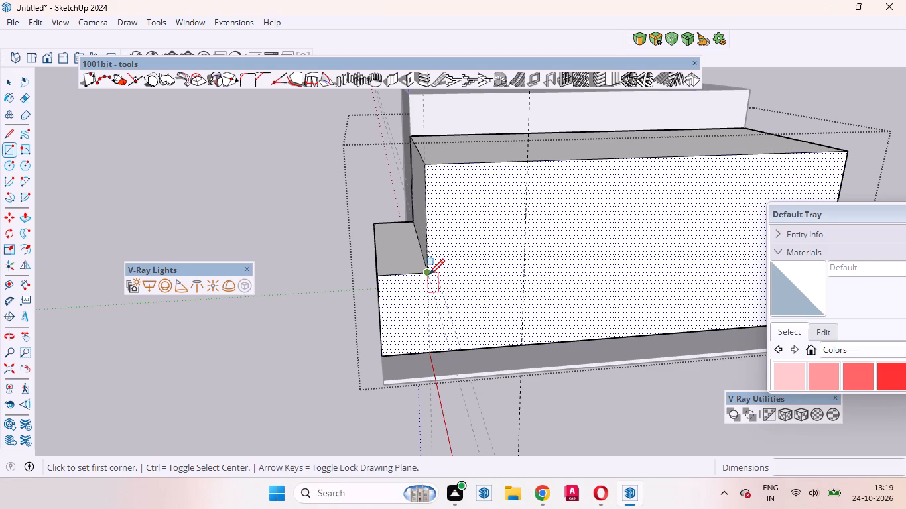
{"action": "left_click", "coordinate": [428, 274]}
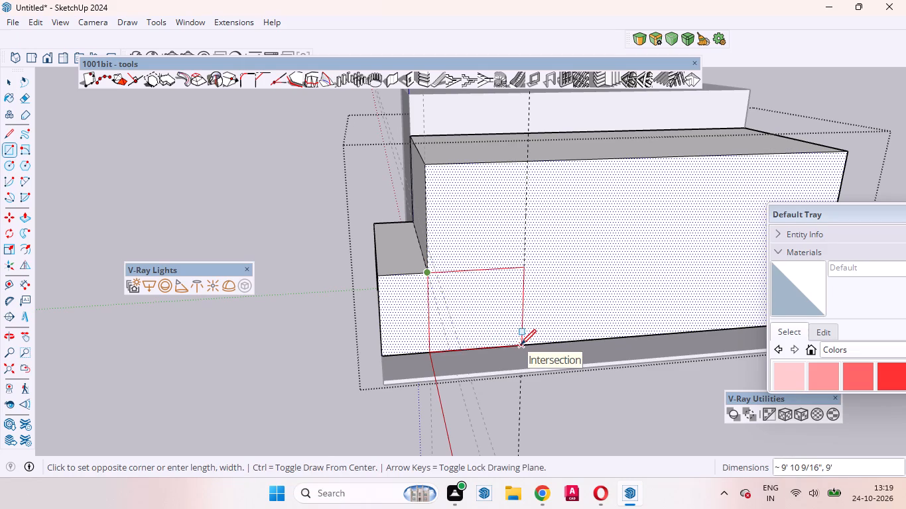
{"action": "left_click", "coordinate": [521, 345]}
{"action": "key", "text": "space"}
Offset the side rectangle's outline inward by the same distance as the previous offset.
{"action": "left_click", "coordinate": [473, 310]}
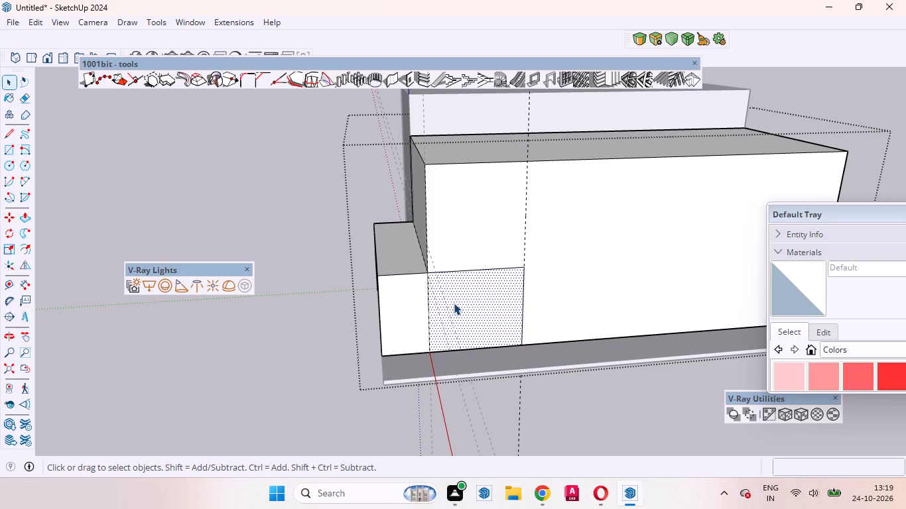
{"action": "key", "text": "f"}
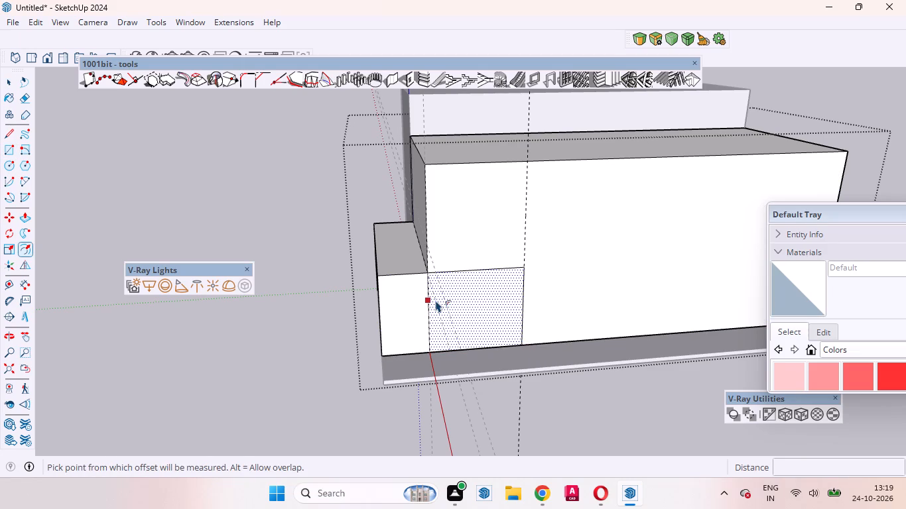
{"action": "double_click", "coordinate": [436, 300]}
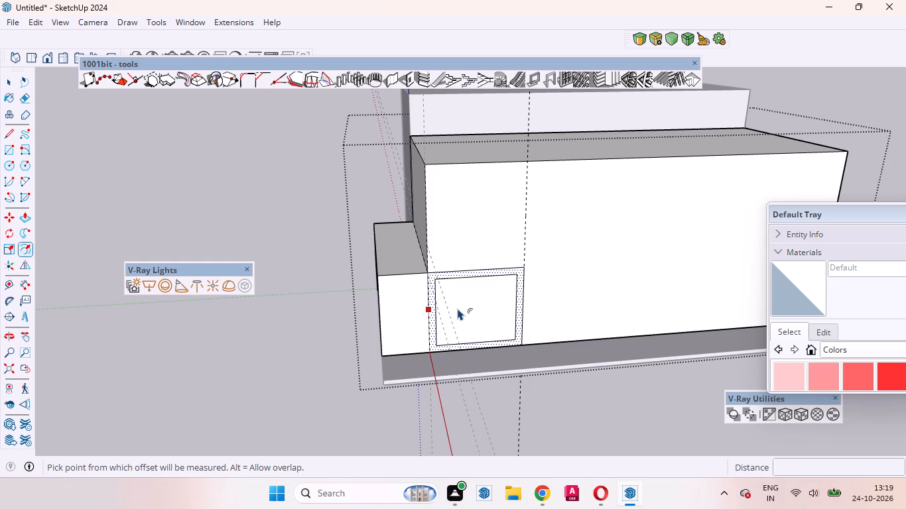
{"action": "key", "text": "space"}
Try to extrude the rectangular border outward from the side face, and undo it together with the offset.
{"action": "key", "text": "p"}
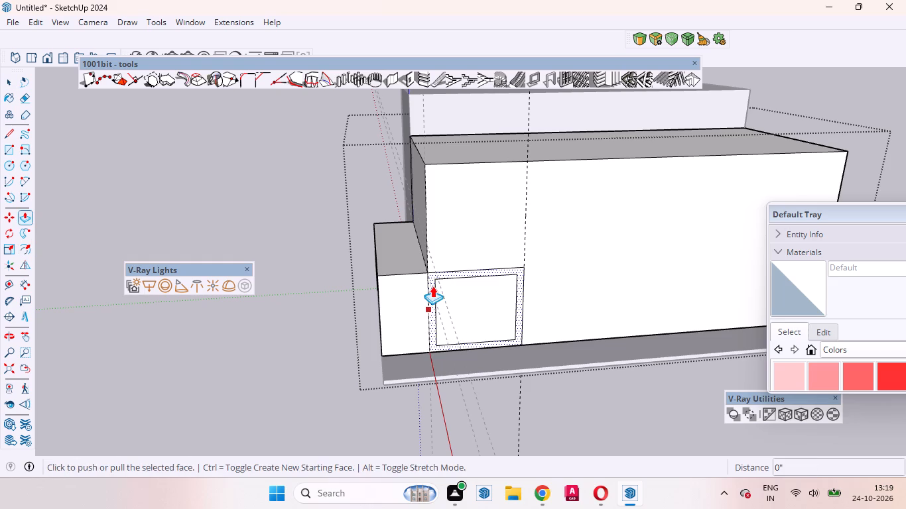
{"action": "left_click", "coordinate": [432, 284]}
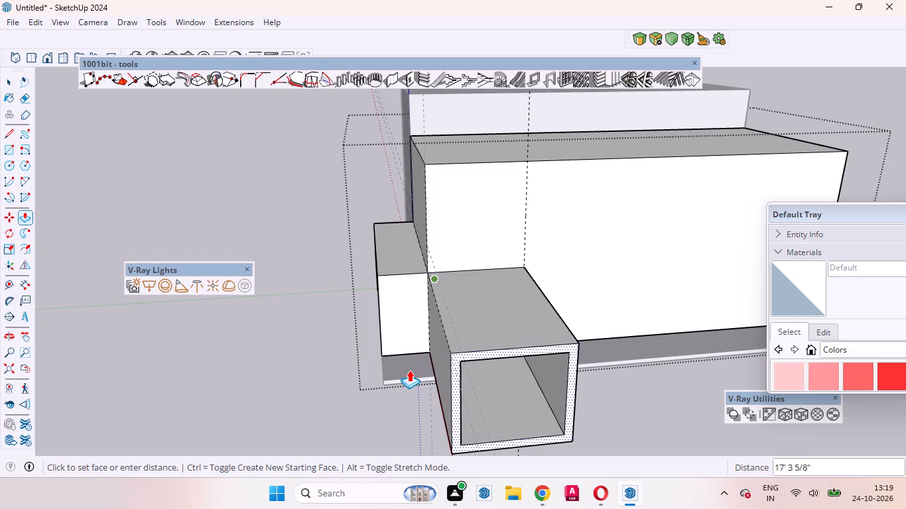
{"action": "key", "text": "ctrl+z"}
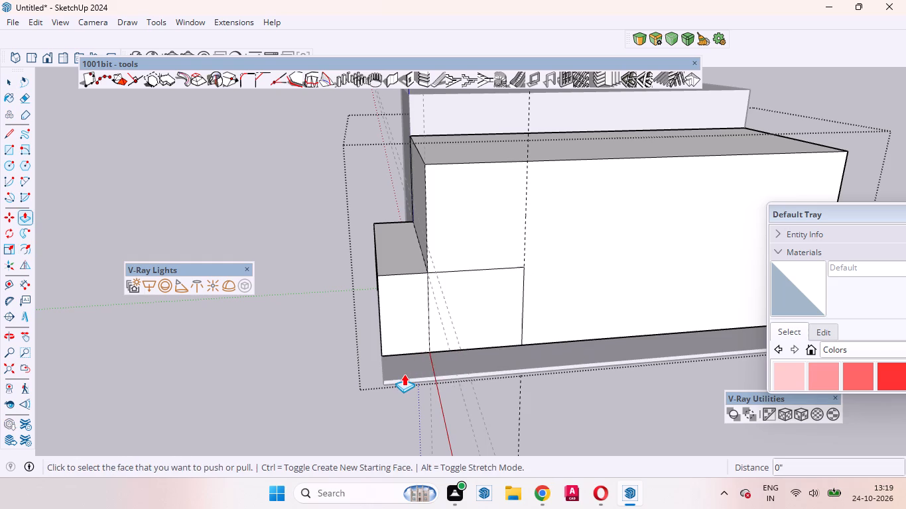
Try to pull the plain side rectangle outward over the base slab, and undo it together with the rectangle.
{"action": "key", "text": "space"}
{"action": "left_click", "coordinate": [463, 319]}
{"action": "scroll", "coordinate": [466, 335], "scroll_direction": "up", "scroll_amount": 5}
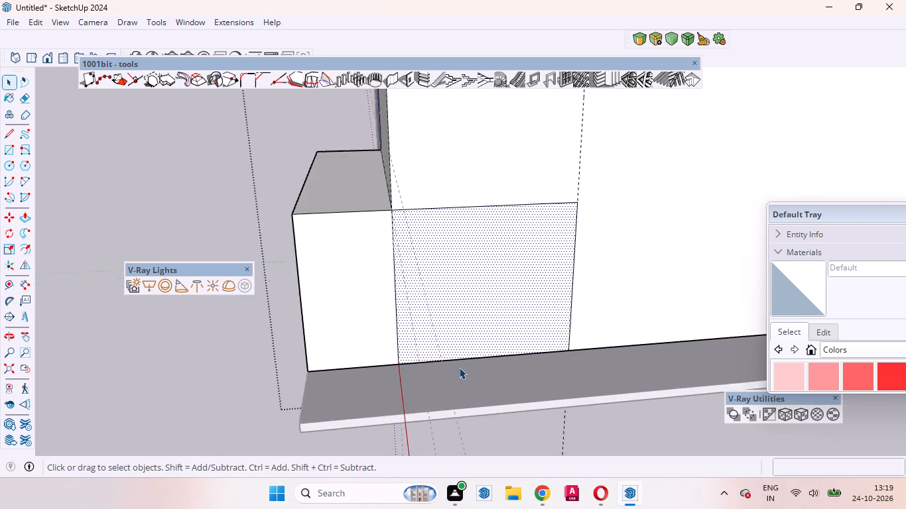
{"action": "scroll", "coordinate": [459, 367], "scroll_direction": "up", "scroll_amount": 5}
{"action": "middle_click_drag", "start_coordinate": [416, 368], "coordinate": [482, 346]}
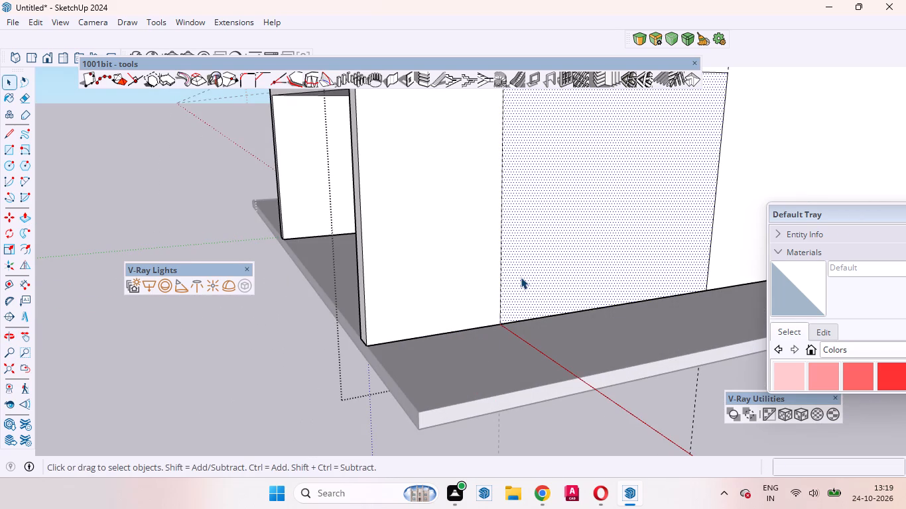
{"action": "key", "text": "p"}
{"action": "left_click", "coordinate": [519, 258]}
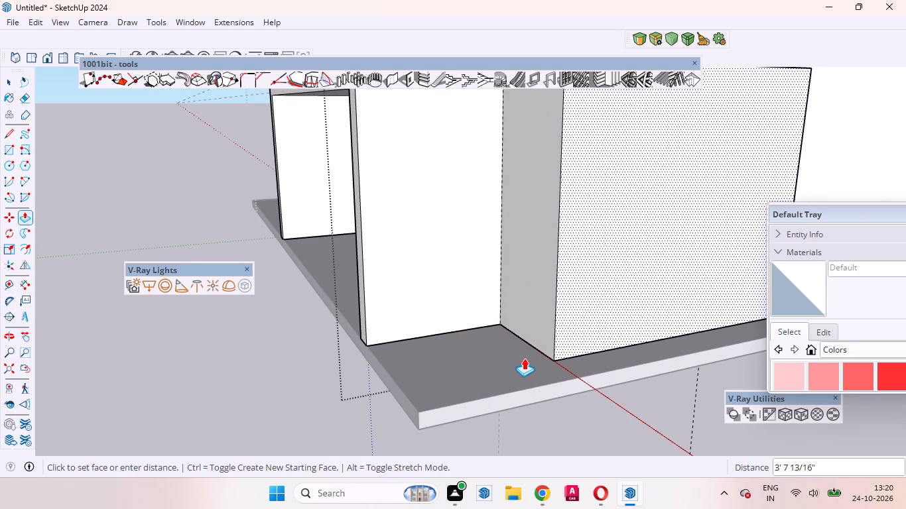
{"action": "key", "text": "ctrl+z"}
Draw a rectangle on the side face from the entrance frame's rear top corner to where the 10' guide meets the base slab.
{"action": "scroll", "coordinate": [484, 376], "scroll_direction": "down", "scroll_amount": 4}
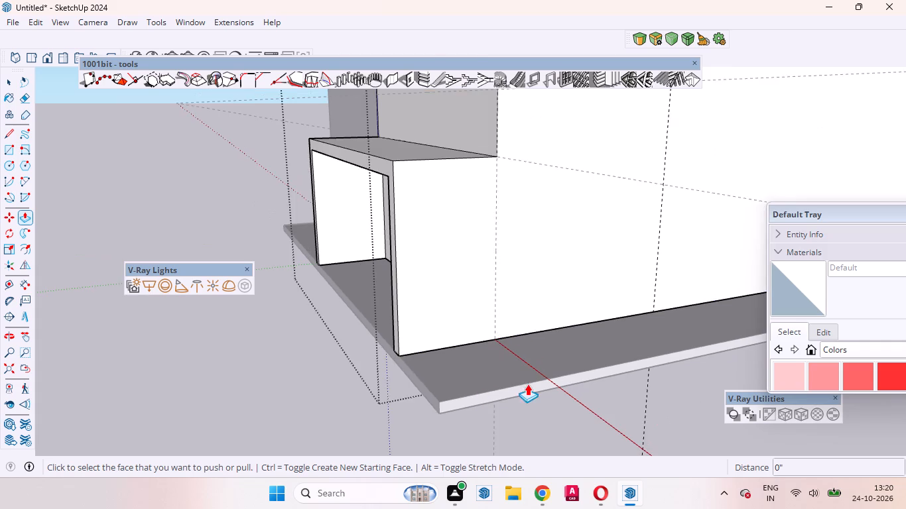
{"action": "middle_click_drag", "start_coordinate": [504, 399], "coordinate": [434, 406]}
{"action": "key", "text": "space"}
{"action": "scroll", "coordinate": [398, 392], "scroll_direction": "down", "scroll_amount": 4}
{"action": "middle_click_drag", "start_coordinate": [472, 396], "coordinate": [445, 366]}
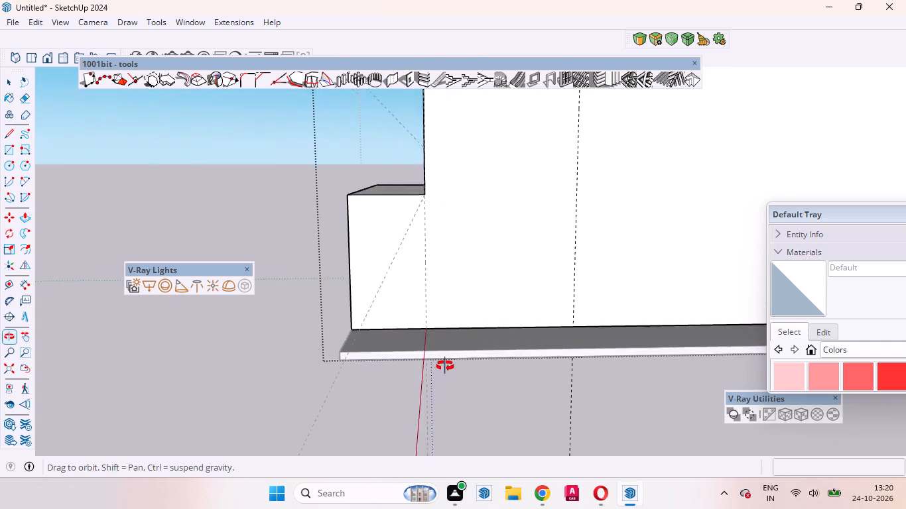
{"action": "middle_click_drag", "start_coordinate": [445, 366], "coordinate": [445, 385]}
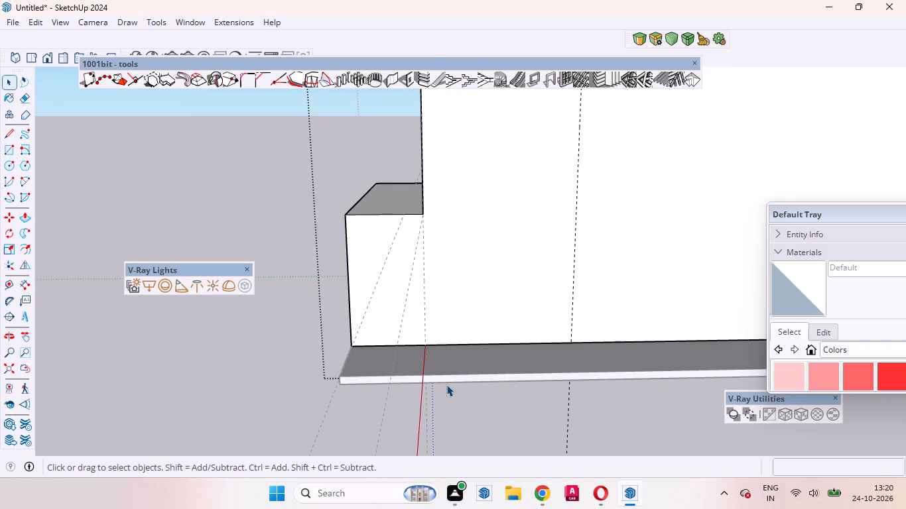
{"action": "key", "text": "r"}
{"action": "left_click", "coordinate": [425, 215]}
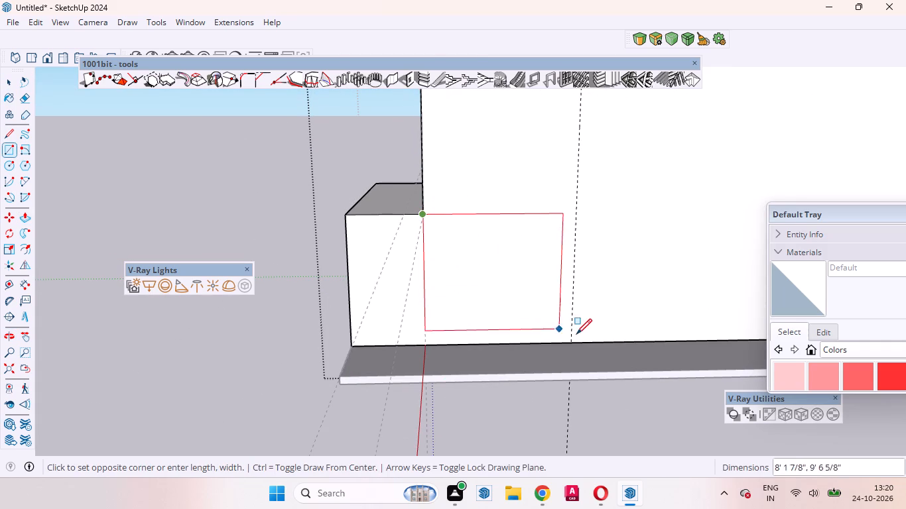
{"action": "left_click", "coordinate": [572, 342]}
{"action": "key", "text": "space"}
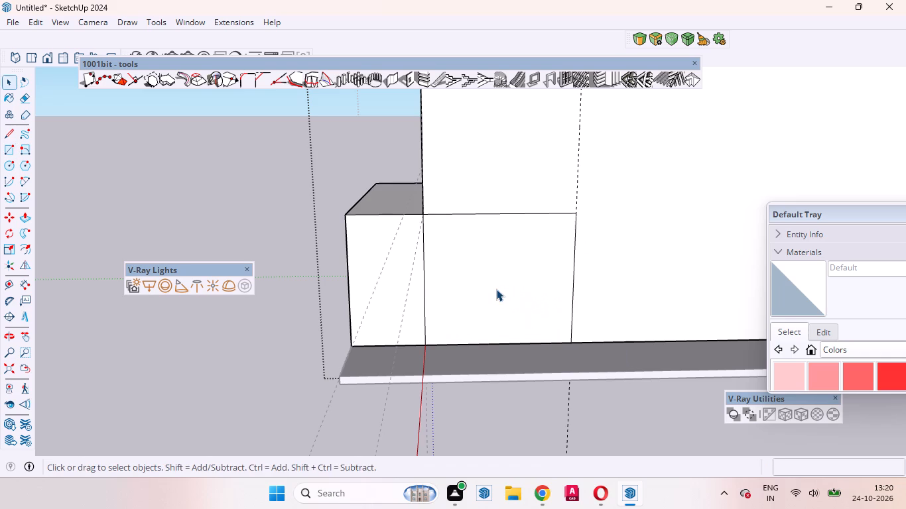
Offset the side rectangle's outline inward by the same distance as the previous offset.
{"action": "left_click", "coordinate": [496, 289]}
{"action": "key", "text": "f"}
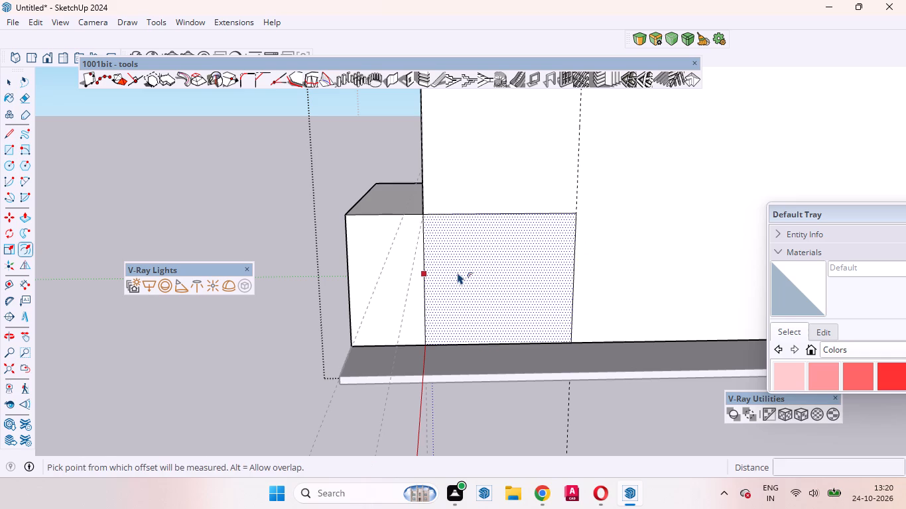
{"action": "double_click", "coordinate": [458, 272]}
{"action": "key", "text": "space"}
Move the inner outline's bottom edge vertically down onto the base slab so the border is open at the bottom.
{"action": "left_click", "coordinate": [464, 335]}
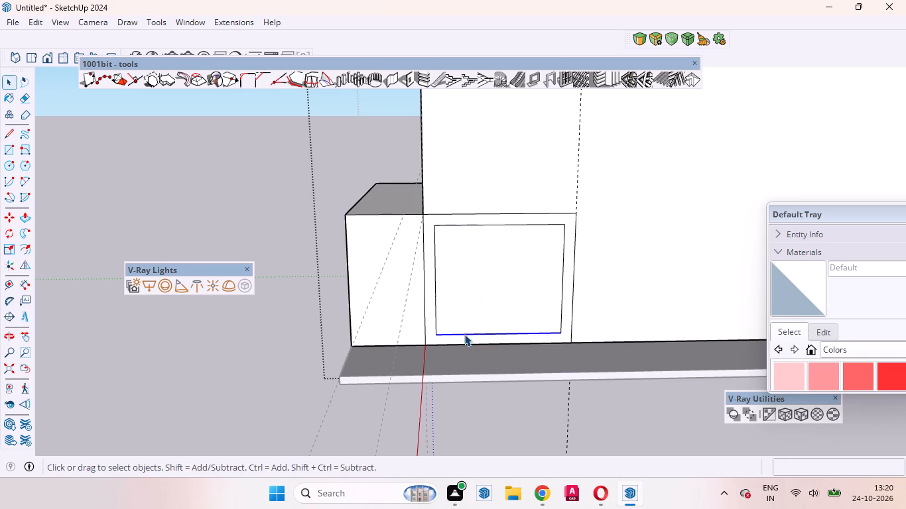
{"action": "key", "text": "m"}
{"action": "scroll", "coordinate": [462, 334], "scroll_direction": "up", "scroll_amount": 9}
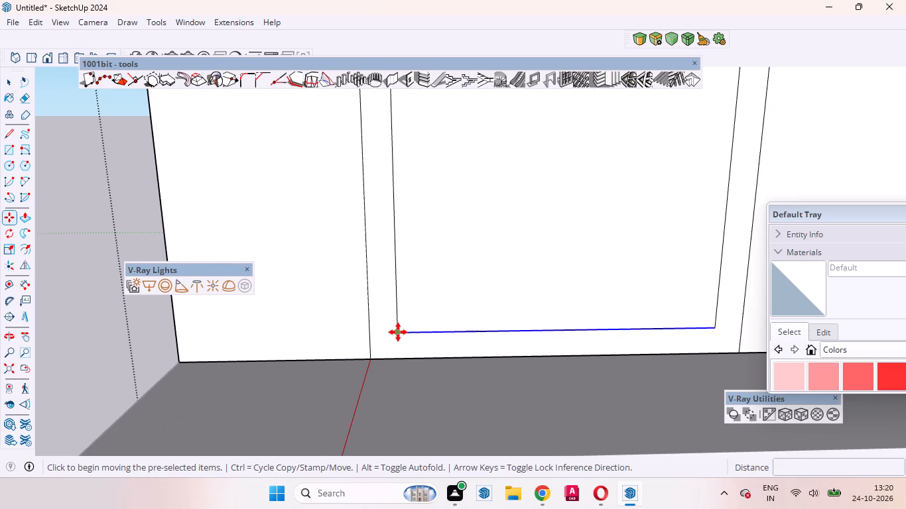
{"action": "left_click", "coordinate": [398, 332]}
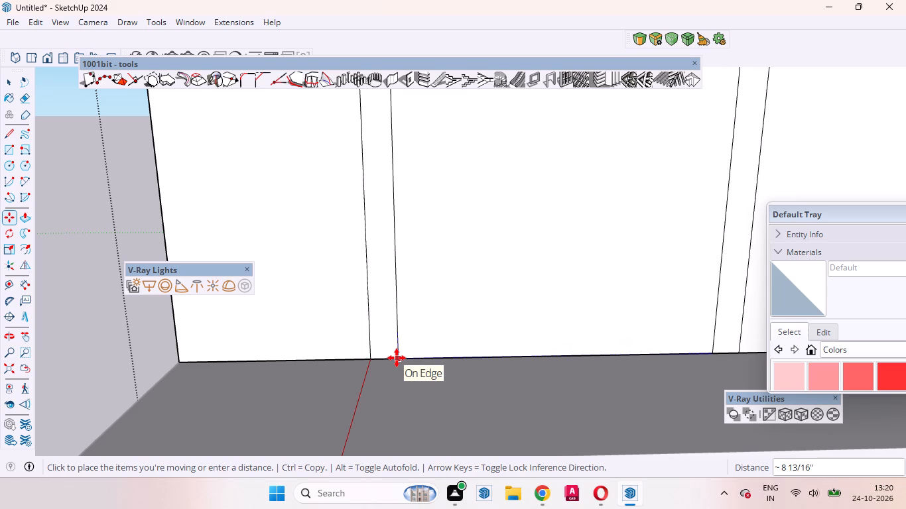
{"action": "key", "text": "Up"}
{"action": "left_click", "coordinate": [397, 358]}
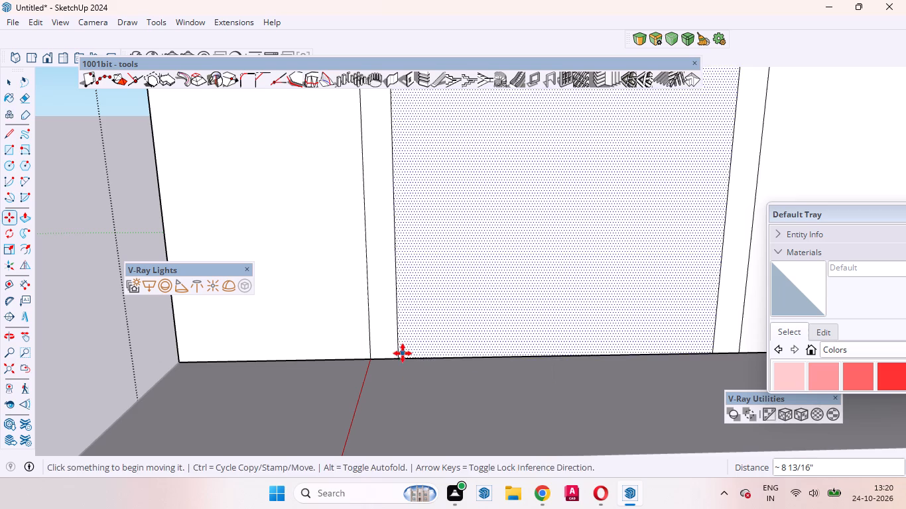
Extrude the U-shaped border outward from the side face to the outer edge of the base slab.
{"action": "key", "text": "space"}
{"action": "left_click", "coordinate": [392, 323]}
{"action": "key", "text": "p"}
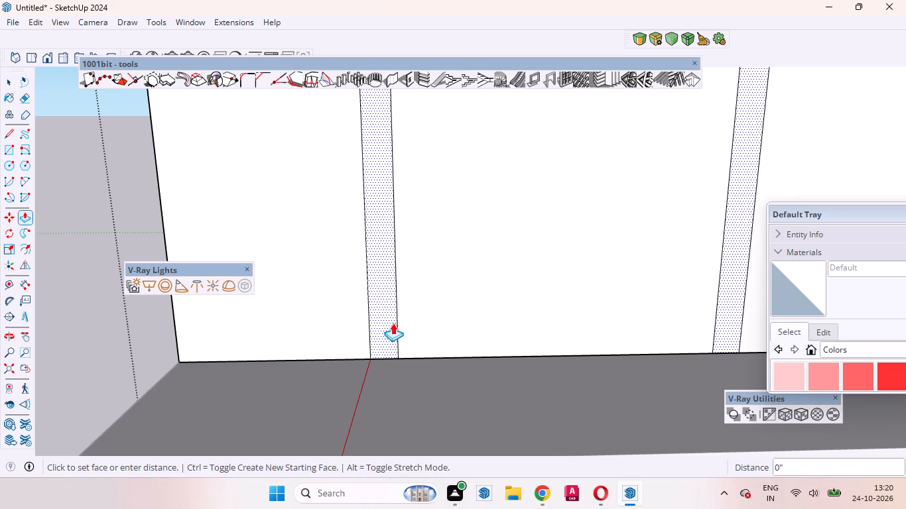
{"action": "left_click", "coordinate": [392, 323]}
{"action": "scroll", "coordinate": [402, 347], "scroll_direction": "down", "scroll_amount": 10}
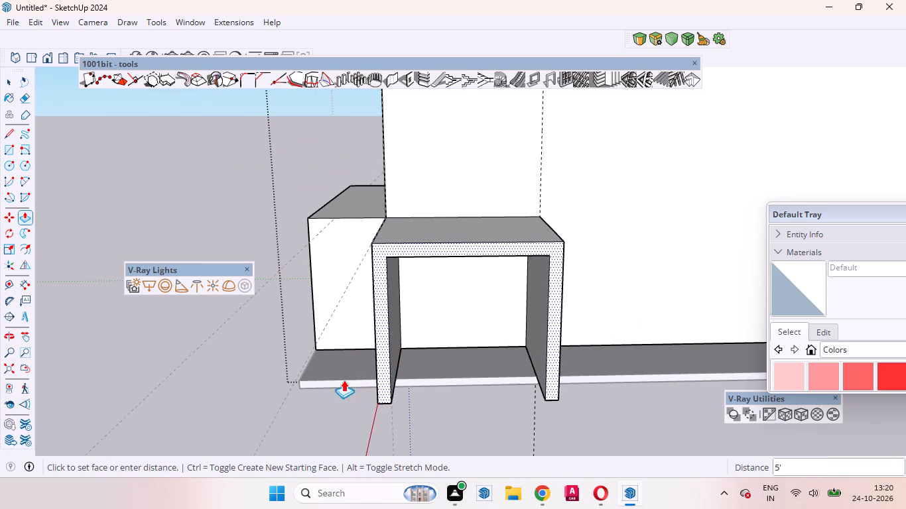
{"action": "left_click", "coordinate": [334, 382]}
{"action": "key", "text": "space"}
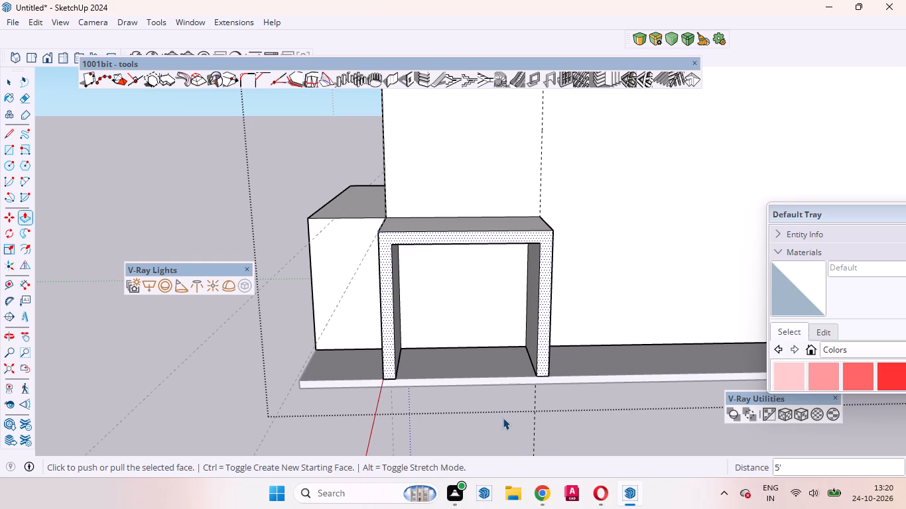
Examine the front and side frames where they meet at the lower block's corner.
{"action": "scroll", "coordinate": [511, 418], "scroll_direction": "down", "scroll_amount": 2}
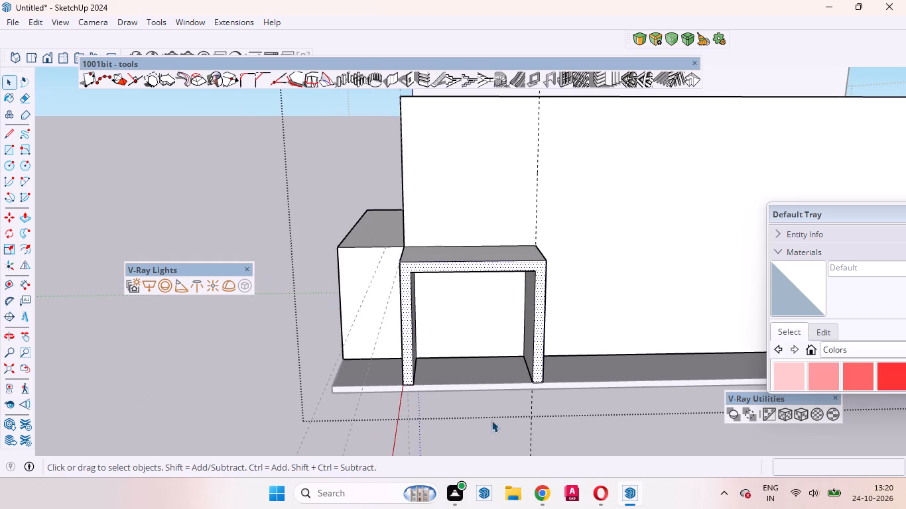
{"action": "middle_click_drag", "start_coordinate": [491, 422], "coordinate": [653, 398]}
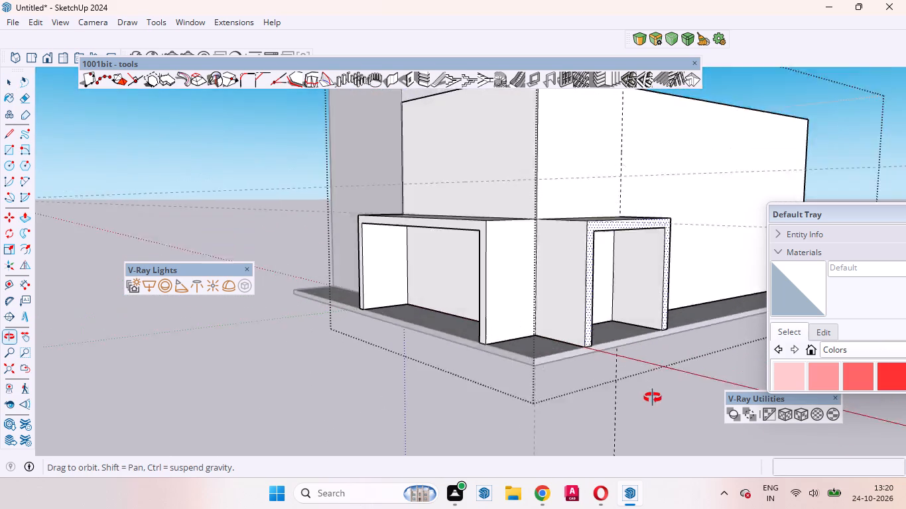
{"action": "middle_click_drag", "start_coordinate": [653, 398], "coordinate": [670, 459]}
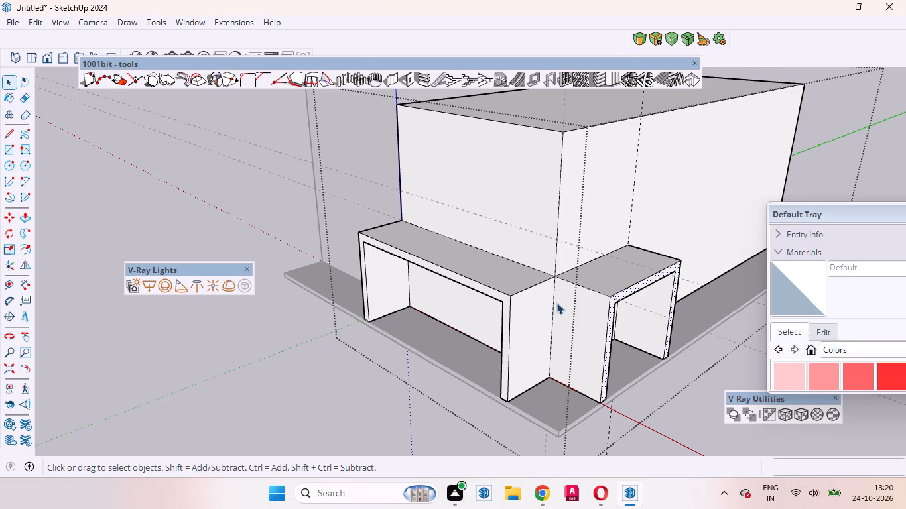
{"action": "scroll", "coordinate": [613, 309], "scroll_direction": "down", "scroll_amount": 4}
{"action": "middle_click_drag", "start_coordinate": [604, 316], "coordinate": [570, 363]}
{"action": "scroll", "coordinate": [569, 352], "scroll_direction": "up", "scroll_amount": 2}
{"action": "scroll", "coordinate": [593, 326], "scroll_direction": "down", "scroll_amount": 4}
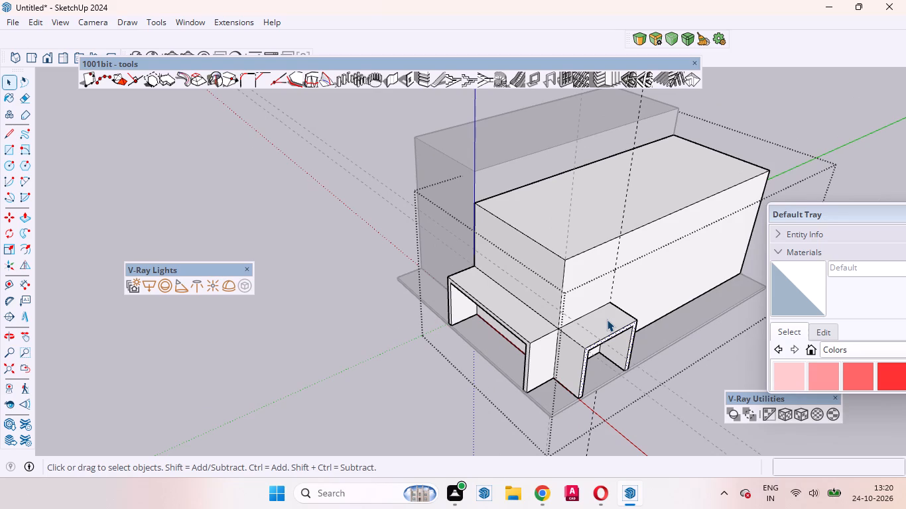
{"action": "scroll", "coordinate": [547, 461], "scroll_direction": "down", "scroll_amount": 4}
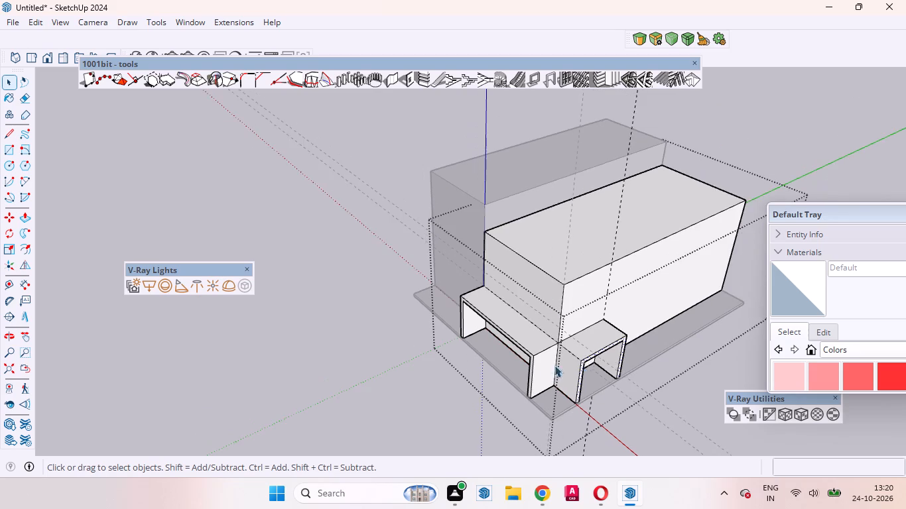
{"action": "scroll", "coordinate": [543, 366], "scroll_direction": "up", "scroll_amount": 8}
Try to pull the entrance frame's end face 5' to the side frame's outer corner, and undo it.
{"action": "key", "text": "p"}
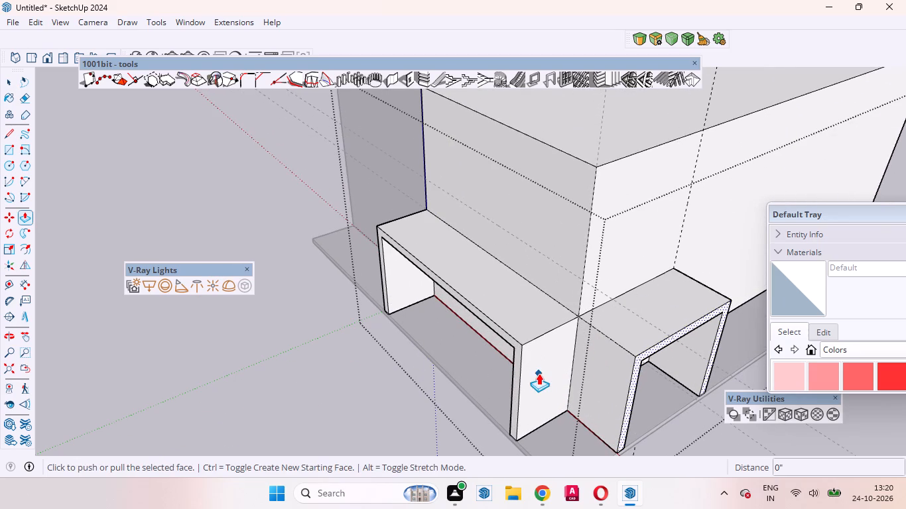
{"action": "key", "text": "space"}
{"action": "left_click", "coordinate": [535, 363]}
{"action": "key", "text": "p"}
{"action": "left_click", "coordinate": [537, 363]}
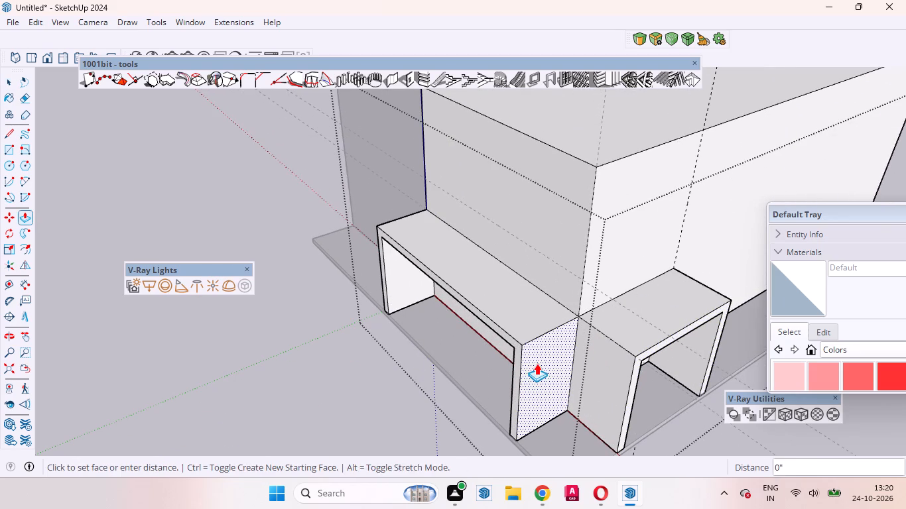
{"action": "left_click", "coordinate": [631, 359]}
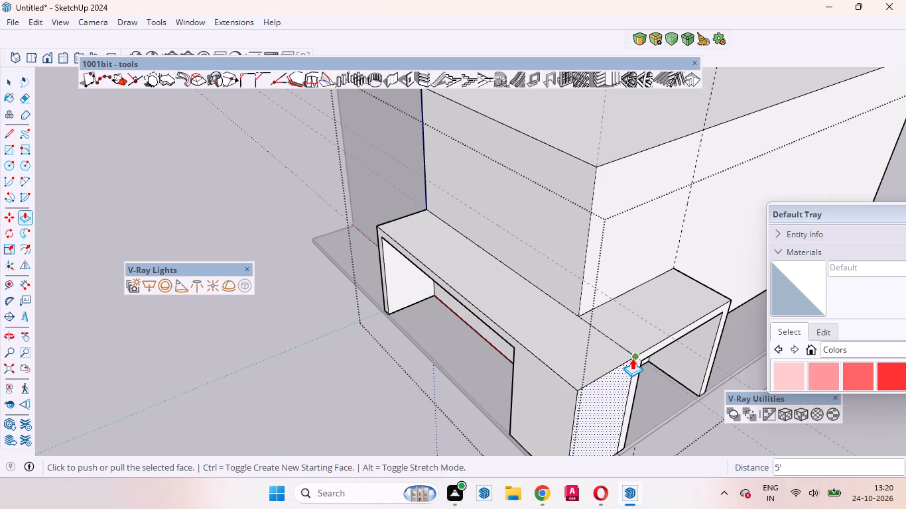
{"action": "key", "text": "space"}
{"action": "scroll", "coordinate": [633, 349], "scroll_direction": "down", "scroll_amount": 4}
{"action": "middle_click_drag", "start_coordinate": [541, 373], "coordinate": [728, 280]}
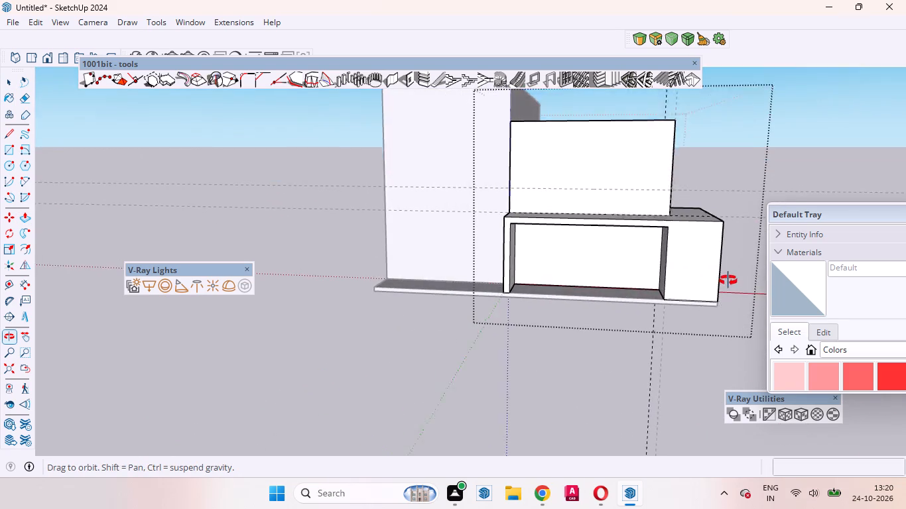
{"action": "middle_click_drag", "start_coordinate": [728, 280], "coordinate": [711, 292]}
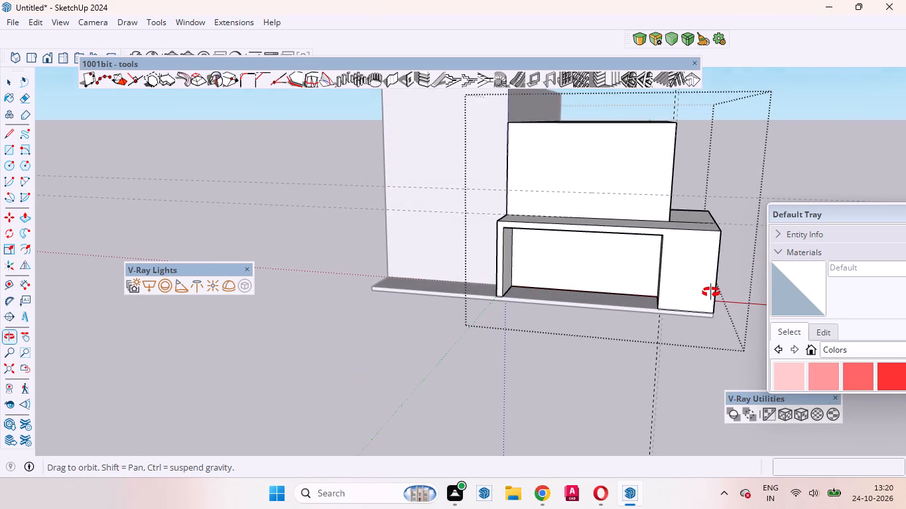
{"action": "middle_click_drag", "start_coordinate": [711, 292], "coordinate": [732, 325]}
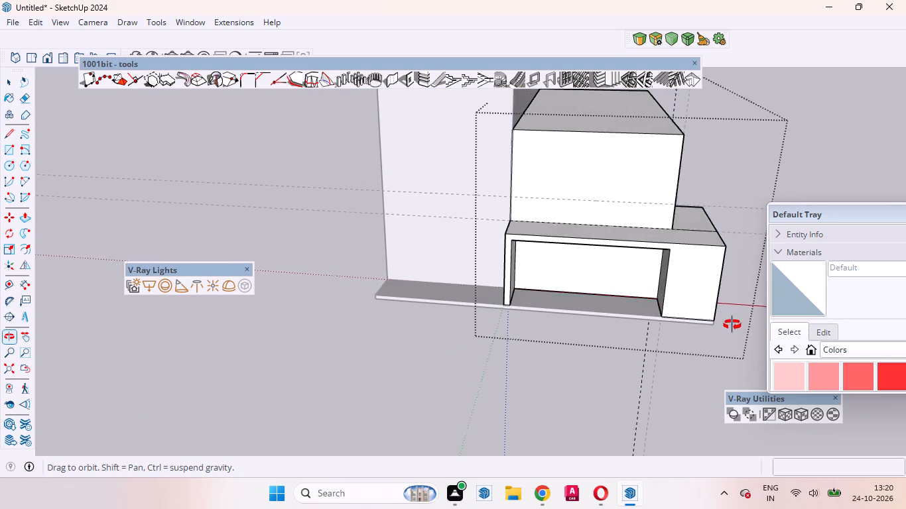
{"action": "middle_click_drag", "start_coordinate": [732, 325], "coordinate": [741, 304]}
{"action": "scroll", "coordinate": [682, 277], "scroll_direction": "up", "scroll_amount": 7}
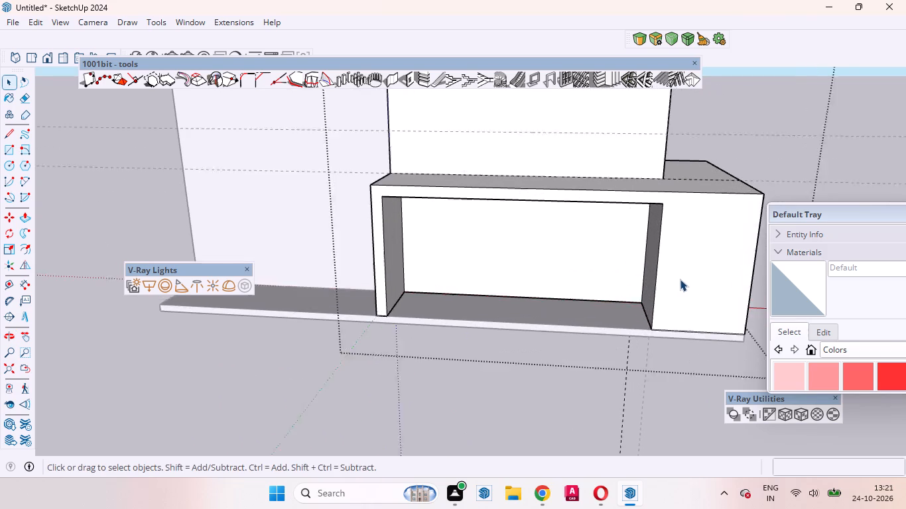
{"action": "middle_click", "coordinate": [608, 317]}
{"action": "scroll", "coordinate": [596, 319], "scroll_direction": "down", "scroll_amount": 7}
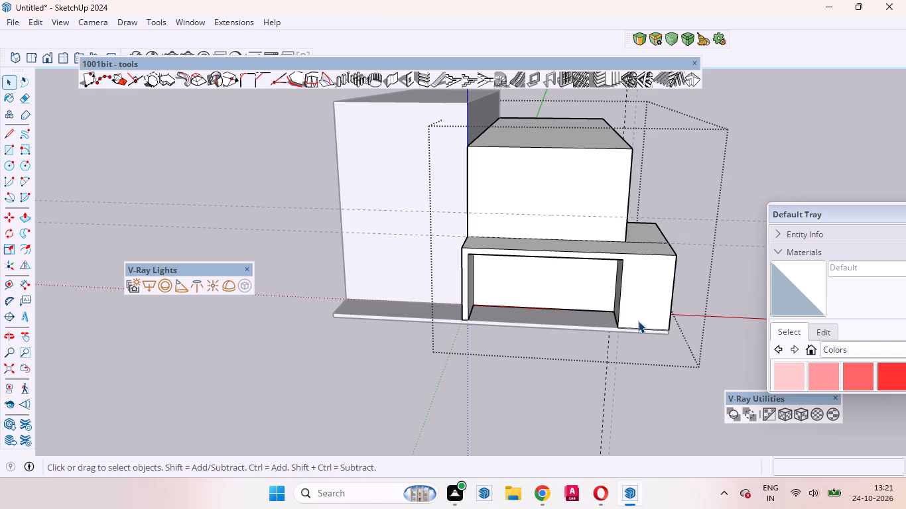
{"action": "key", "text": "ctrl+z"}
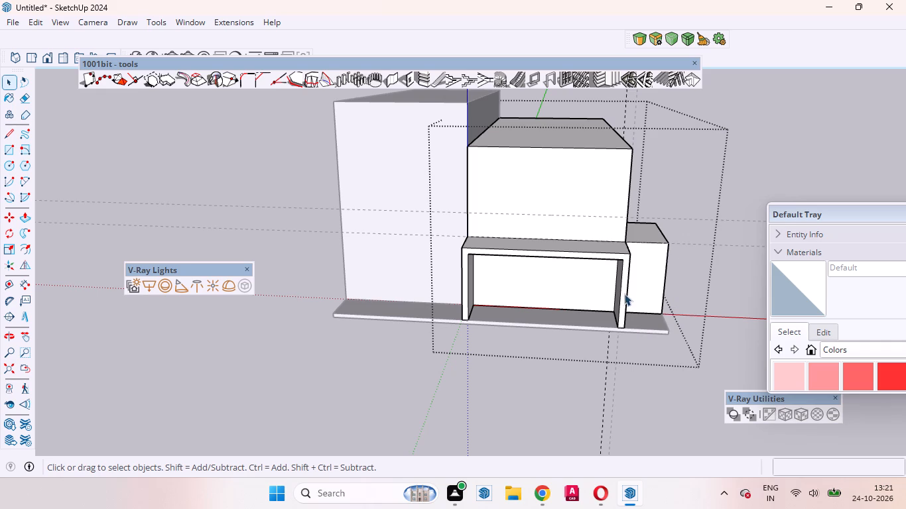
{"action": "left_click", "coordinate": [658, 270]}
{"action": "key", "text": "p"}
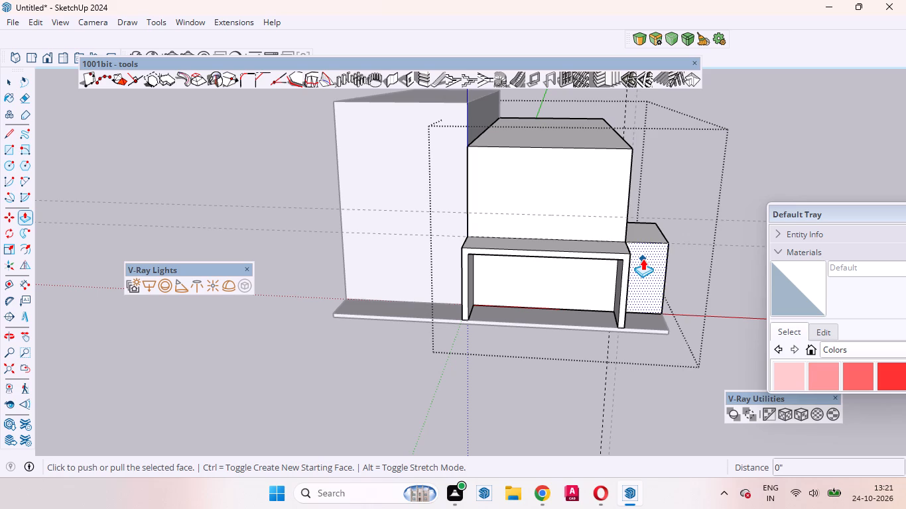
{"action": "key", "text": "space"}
Pull the entrance frame's end face outward about 5' until it is flush with the side frame's outer face.
{"action": "scroll", "coordinate": [637, 273], "scroll_direction": "up", "scroll_amount": 3}
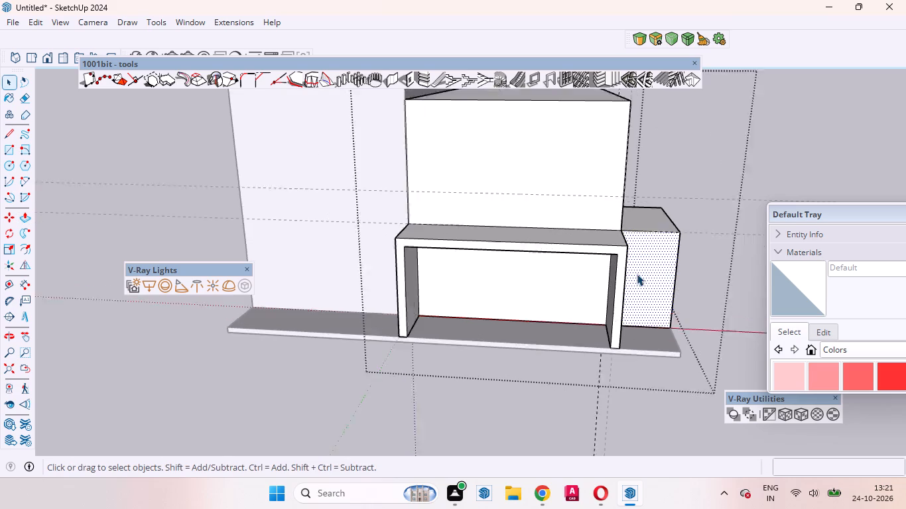
{"action": "scroll", "coordinate": [637, 274], "scroll_direction": "up", "scroll_amount": 6}
{"action": "middle_click_drag", "start_coordinate": [595, 283], "coordinate": [633, 278]}
{"action": "left_click", "coordinate": [617, 266]}
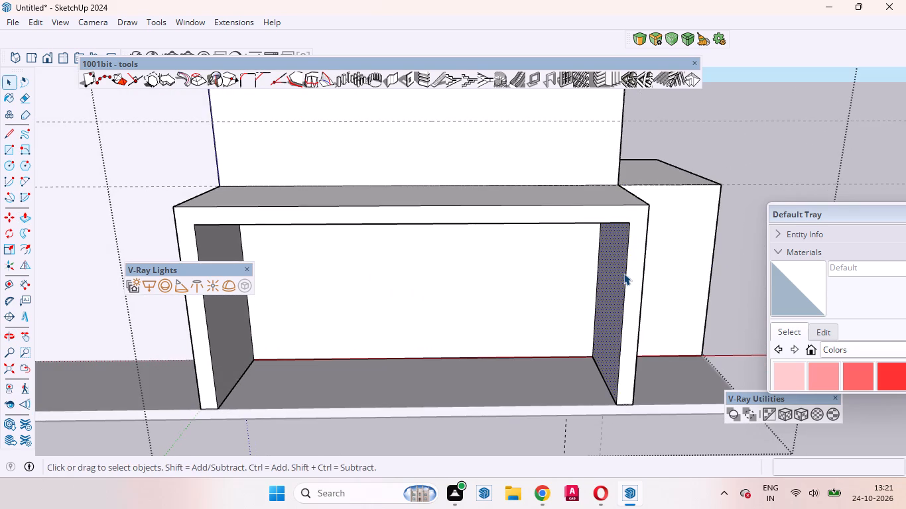
{"action": "middle_click_drag", "start_coordinate": [639, 279], "coordinate": [402, 305]}
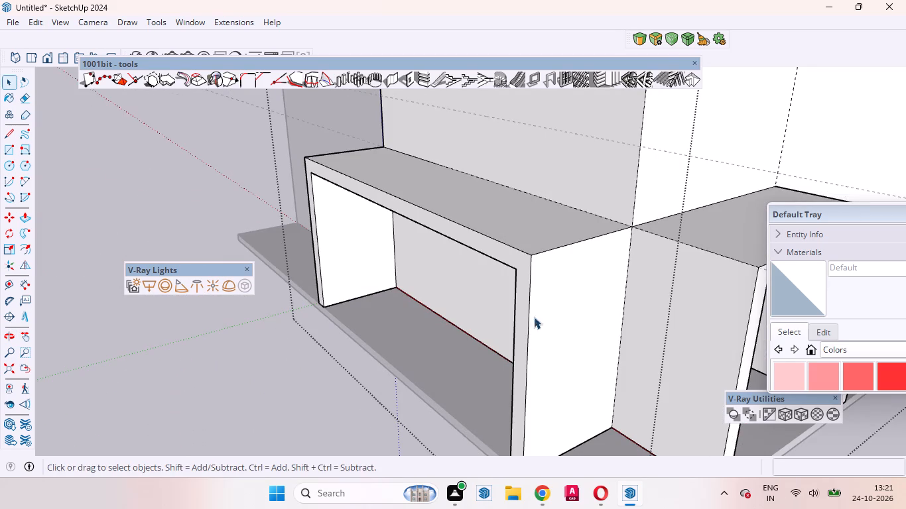
{"action": "left_click", "coordinate": [561, 313]}
{"action": "key", "text": "p"}
{"action": "left_click", "coordinate": [570, 310]}
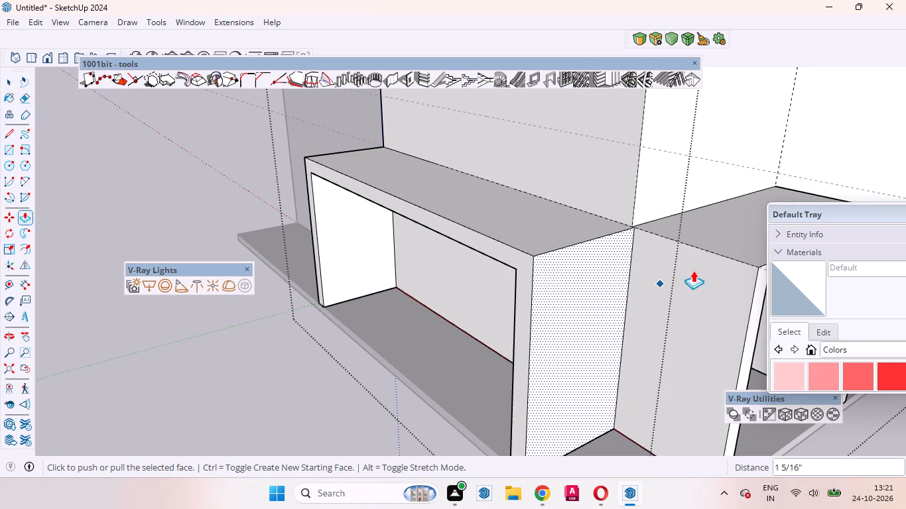
{"action": "left_click", "coordinate": [754, 273]}
{"action": "scroll", "coordinate": [613, 299], "scroll_direction": "down", "scroll_amount": 4}
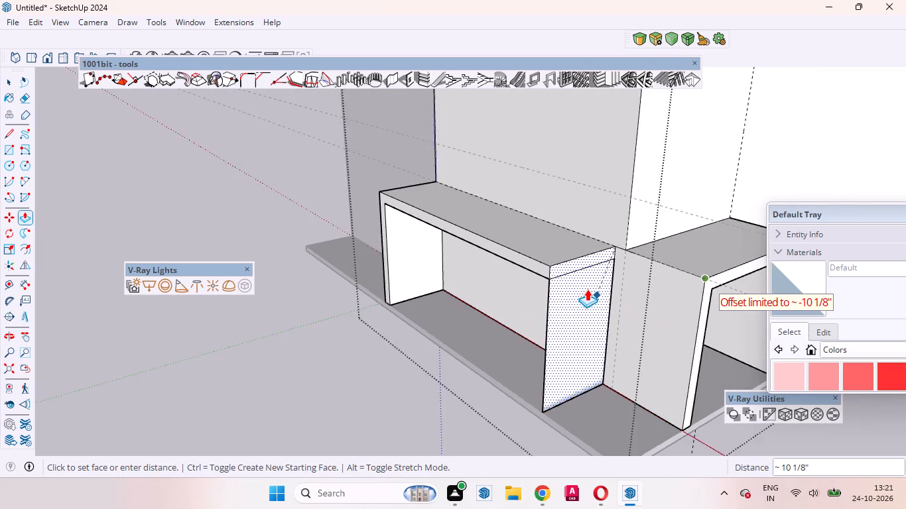
{"action": "scroll", "coordinate": [587, 289], "scroll_direction": "down", "scroll_amount": 3}
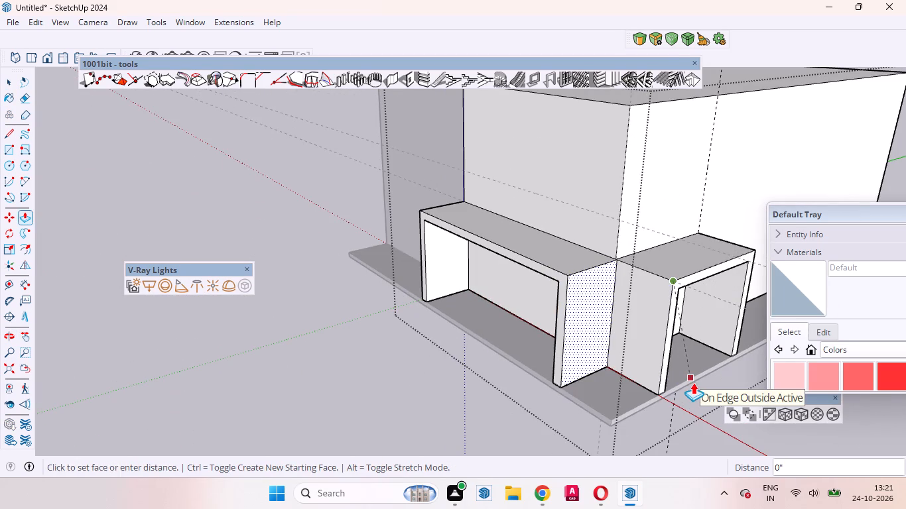
{"action": "left_click", "coordinate": [693, 382]}
{"action": "left_click", "coordinate": [583, 333]}
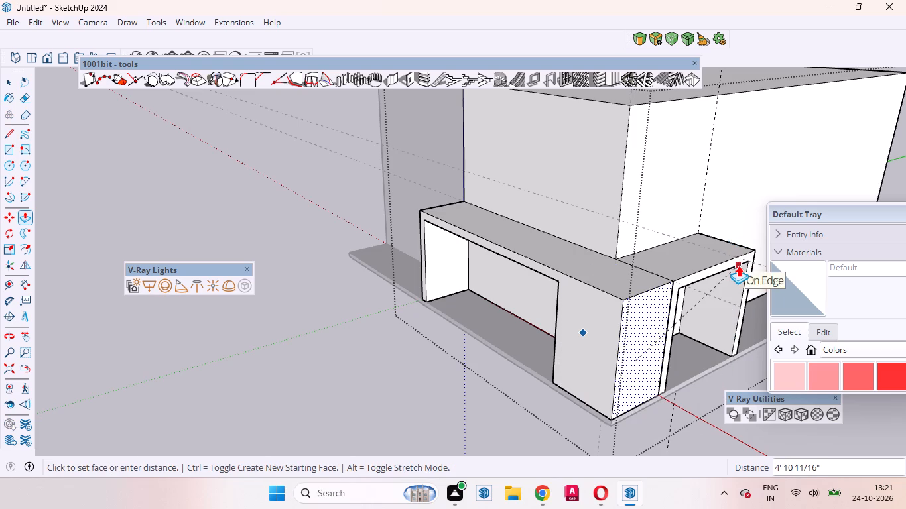
{"action": "left_click", "coordinate": [738, 265]}
{"action": "middle_click_drag", "start_coordinate": [595, 332], "coordinate": [676, 344]}
{"action": "key", "text": "space"}
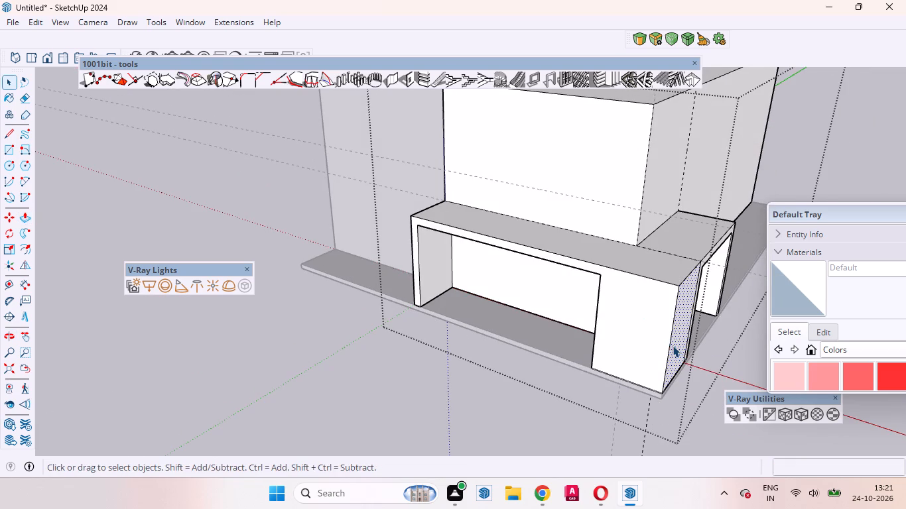
Pull the inner side face of the entrance opening about 17' 6" across to the opposite post, filling the opening.
{"action": "scroll", "coordinate": [665, 298], "scroll_direction": "down", "scroll_amount": 6}
{"action": "scroll", "coordinate": [533, 278], "scroll_direction": "up", "scroll_amount": 5}
{"action": "middle_click_drag", "start_coordinate": [622, 274], "coordinate": [672, 271]}
{"action": "scroll", "coordinate": [576, 249], "scroll_direction": "down", "scroll_amount": 5}
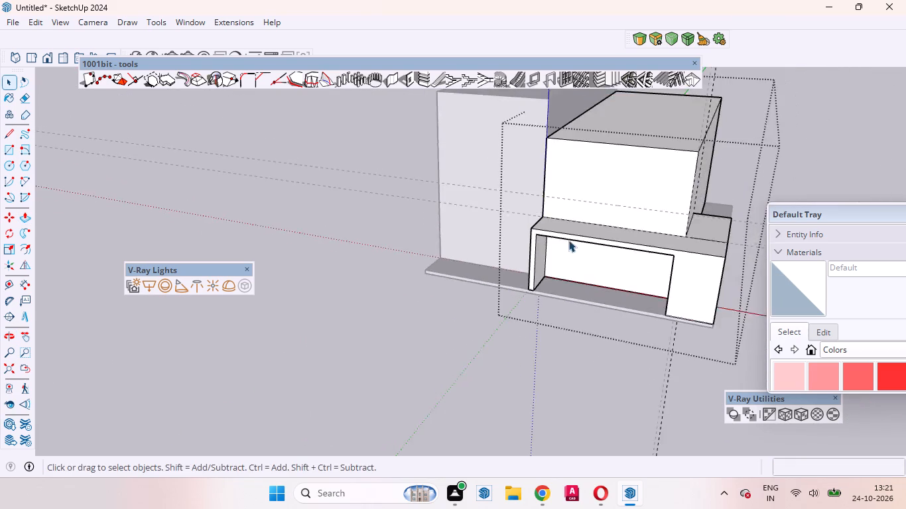
{"action": "scroll", "coordinate": [568, 240], "scroll_direction": "down", "scroll_amount": 4}
{"action": "middle_click_drag", "start_coordinate": [617, 258], "coordinate": [757, 219]}
{"action": "scroll", "coordinate": [619, 258], "scroll_direction": "up", "scroll_amount": 9}
{"action": "left_click", "coordinate": [673, 215]}
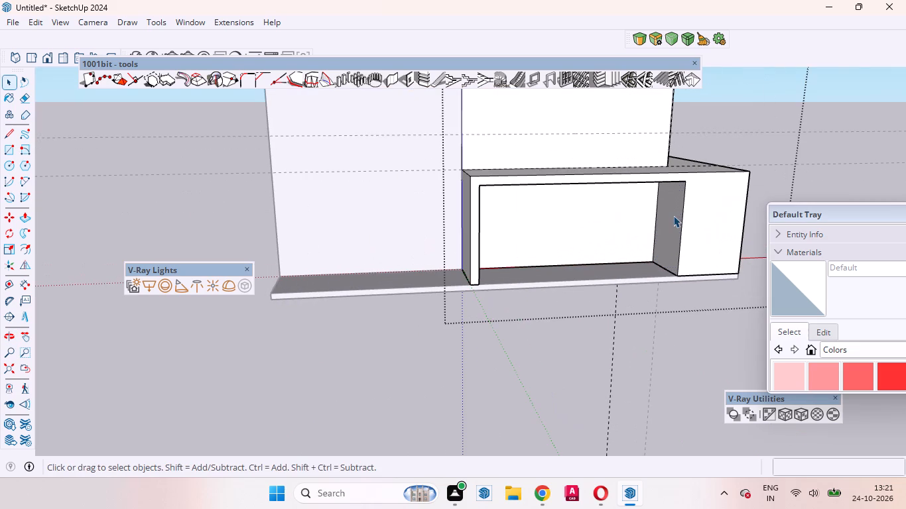
{"action": "key", "text": "p"}
{"action": "left_click", "coordinate": [671, 219]}
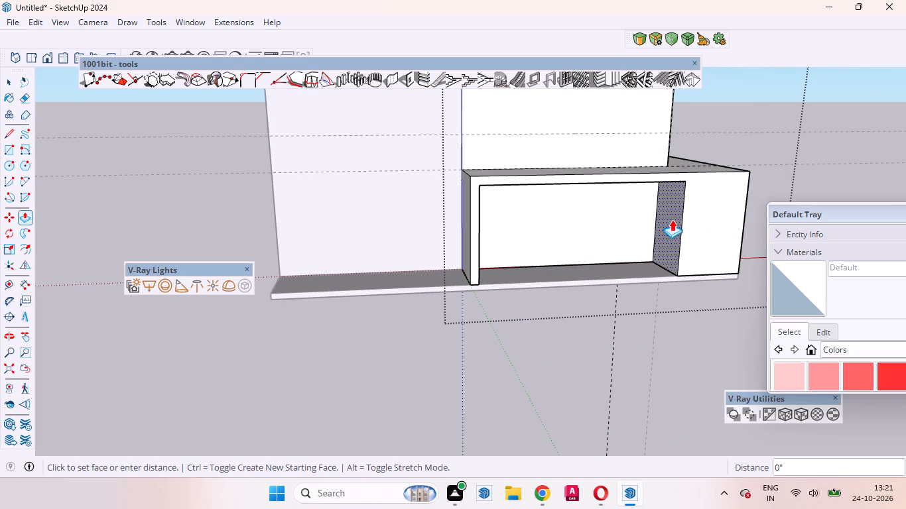
{"action": "left_click", "coordinate": [478, 237]}
{"action": "key", "text": "space"}
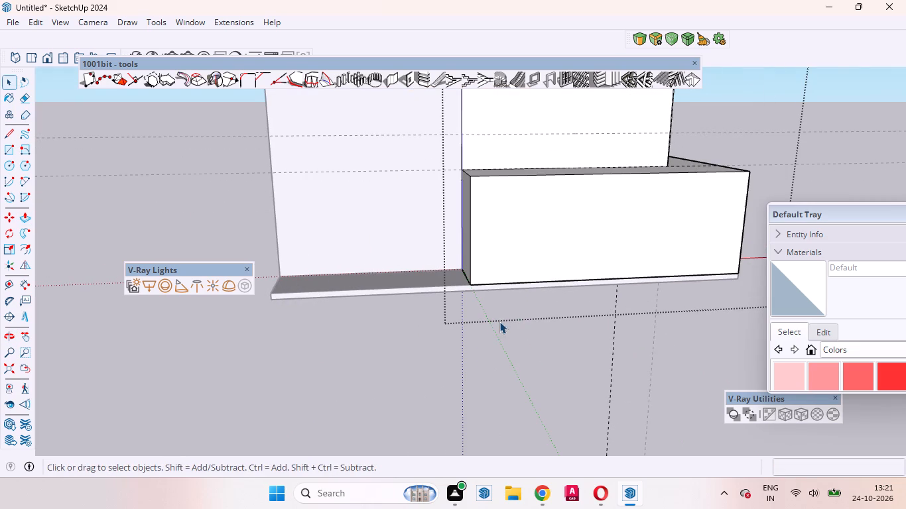
Offset the projecting volume's front face inward by the previously used offset distance to outline a border.
{"action": "scroll", "coordinate": [489, 345], "scroll_direction": "down", "scroll_amount": 4}
{"action": "middle_click_drag", "start_coordinate": [485, 315], "coordinate": [419, 320]}
{"action": "left_click", "coordinate": [533, 237]}
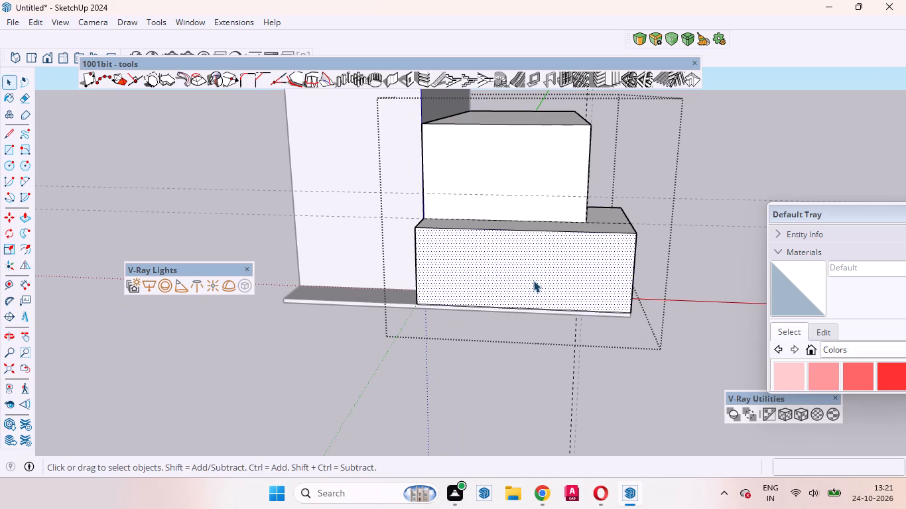
{"action": "key", "text": "f"}
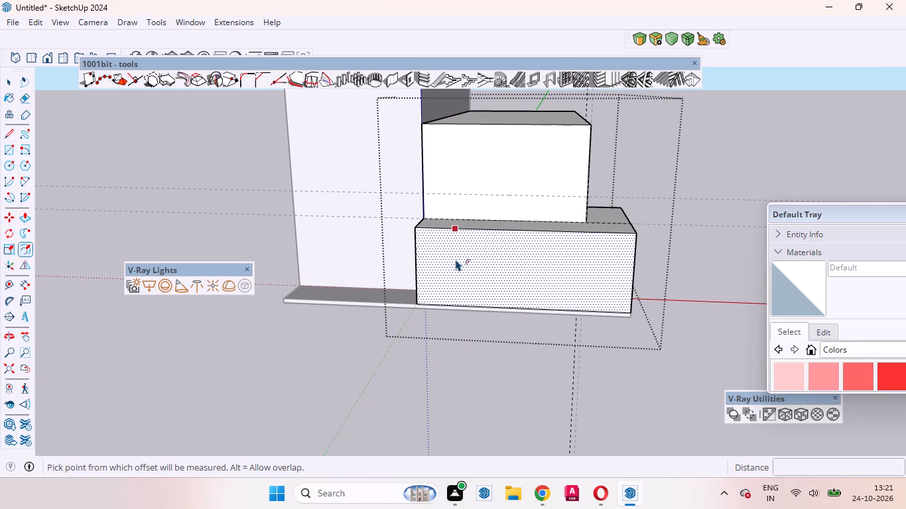
{"action": "double_click", "coordinate": [454, 259]}
{"action": "key", "text": "space"}
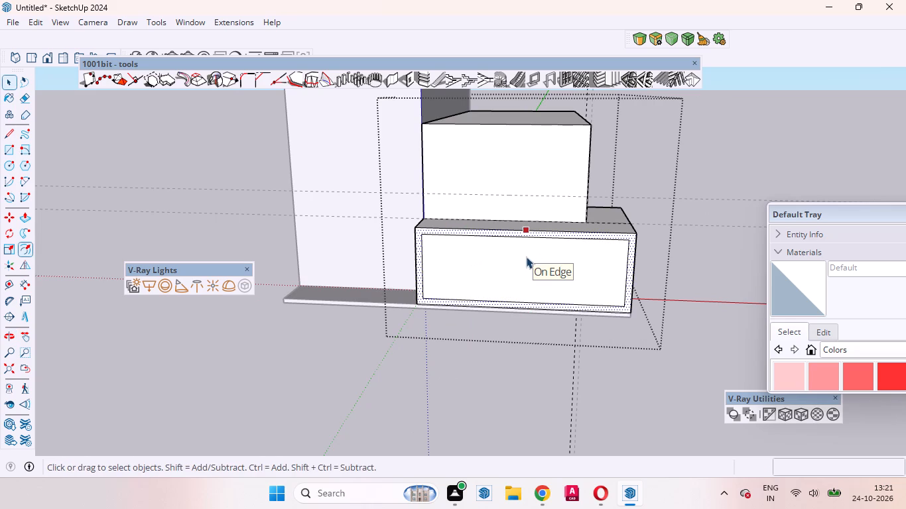
Pull the side opening's inner face about 8' 6 3/8" across to the opposite post, filling the opening.
{"action": "middle_click_drag", "start_coordinate": [554, 284], "coordinate": [387, 267]}
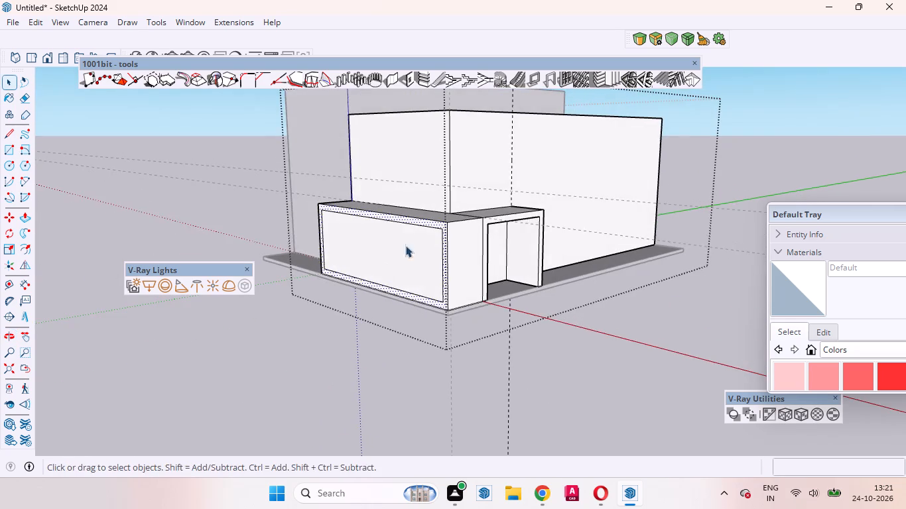
{"action": "scroll", "coordinate": [525, 229], "scroll_direction": "up", "scroll_amount": 4}
{"action": "middle_click_drag", "start_coordinate": [507, 280], "coordinate": [330, 306]}
{"action": "scroll", "coordinate": [535, 271], "scroll_direction": "down", "scroll_amount": 4}
{"action": "scroll", "coordinate": [357, 289], "scroll_direction": "up", "scroll_amount": 5}
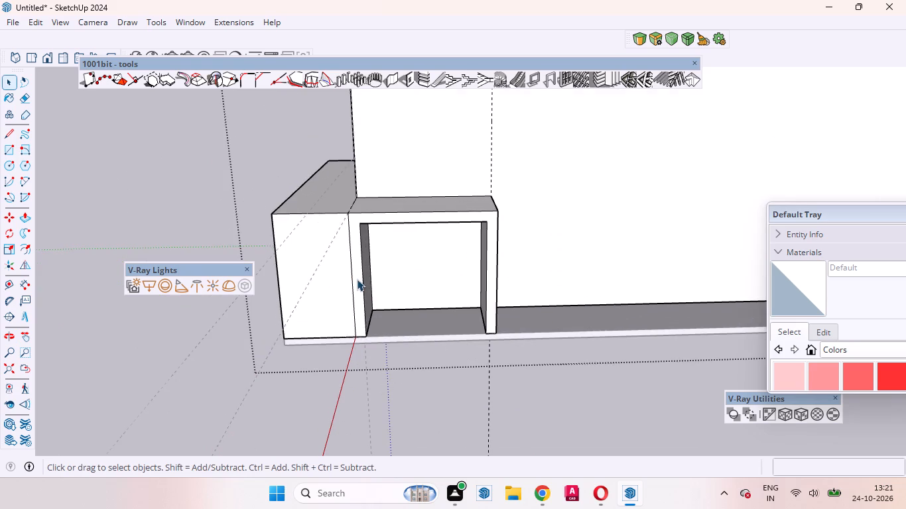
{"action": "middle_click_drag", "start_coordinate": [382, 280], "coordinate": [299, 292]}
{"action": "scroll", "coordinate": [294, 275], "scroll_direction": "up", "scroll_amount": 3}
{"action": "left_click", "coordinate": [272, 254]}
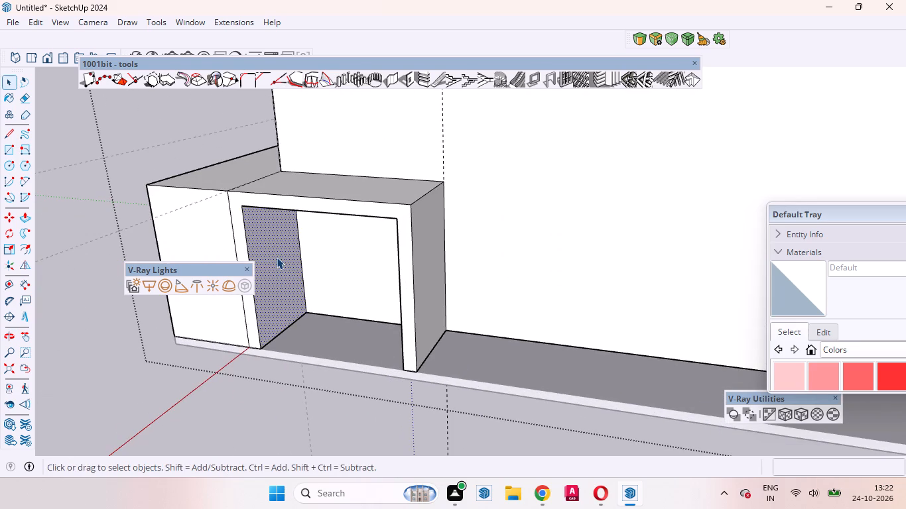
{"action": "key", "text": "p"}
{"action": "left_click", "coordinate": [278, 259]}
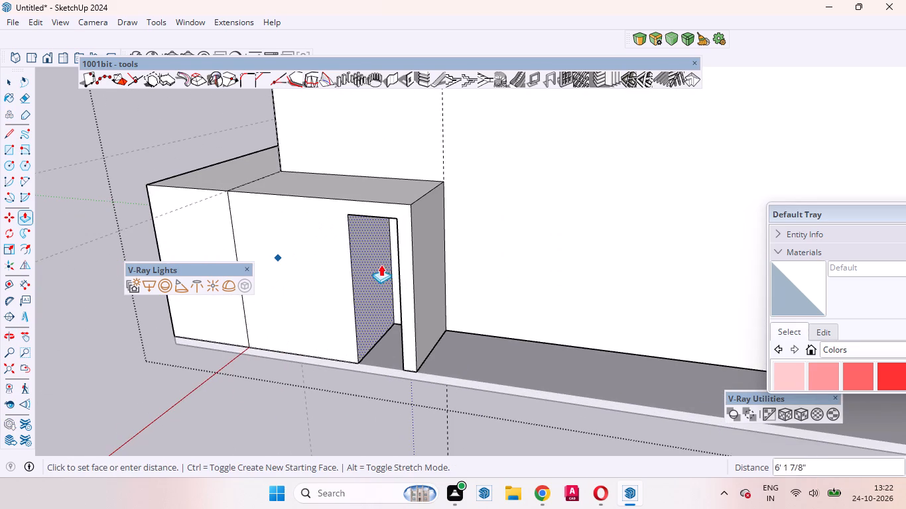
{"action": "left_click", "coordinate": [399, 270]}
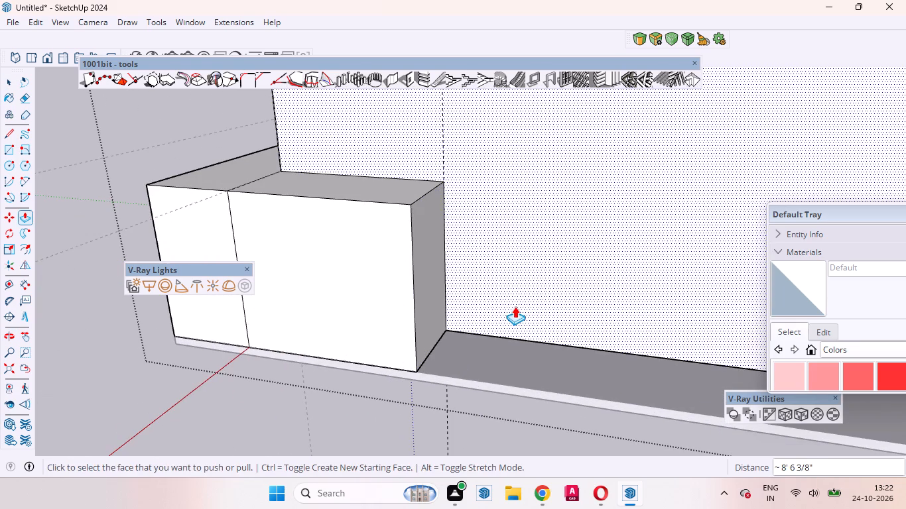
{"action": "key", "text": "space"}
Delete the leftover vertical edge dividing the projecting volume's side face.
{"action": "scroll", "coordinate": [574, 358], "scroll_direction": "down", "scroll_amount": 5}
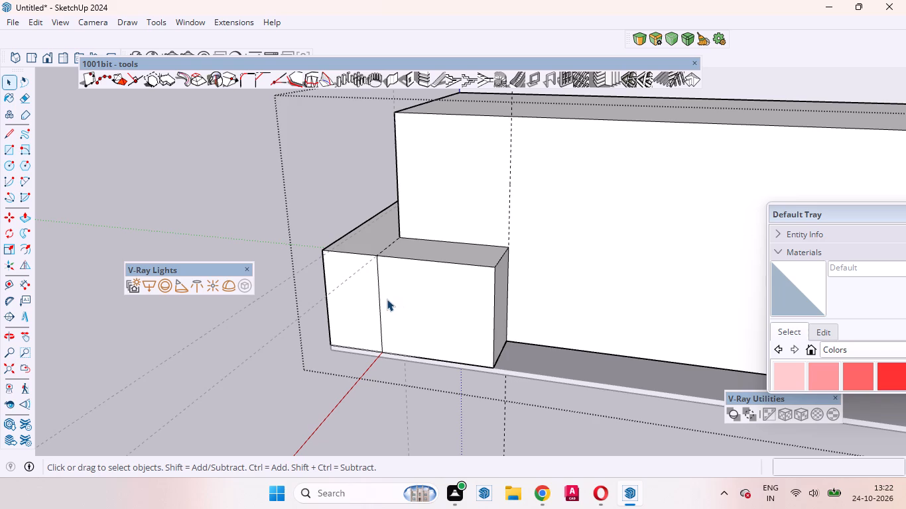
{"action": "left_click", "coordinate": [379, 296]}
{"action": "key", "text": "Delete"}
Move the bottom edge of the front face's inset outline down about 8 13/16" onto the volume's base edge.
{"action": "middle_click_drag", "start_coordinate": [385, 286], "coordinate": [656, 304]}
{"action": "scroll", "coordinate": [654, 307], "scroll_direction": "down", "scroll_amount": 5}
{"action": "middle_click_drag", "start_coordinate": [533, 298], "coordinate": [546, 300]}
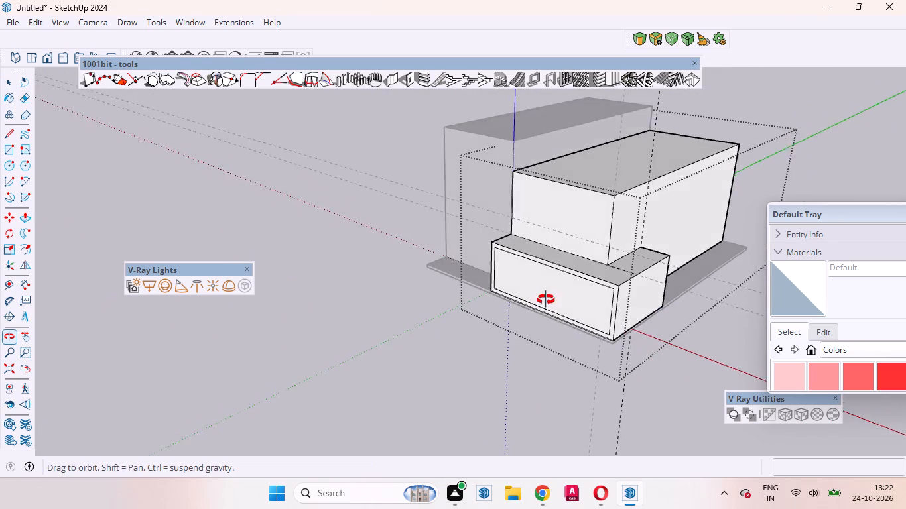
{"action": "middle_click_drag", "start_coordinate": [546, 300], "coordinate": [445, 290]}
{"action": "scroll", "coordinate": [443, 287], "scroll_direction": "up", "scroll_amount": 1}
{"action": "left_click", "coordinate": [589, 320]}
{"action": "middle_click_drag", "start_coordinate": [509, 314], "coordinate": [678, 334]}
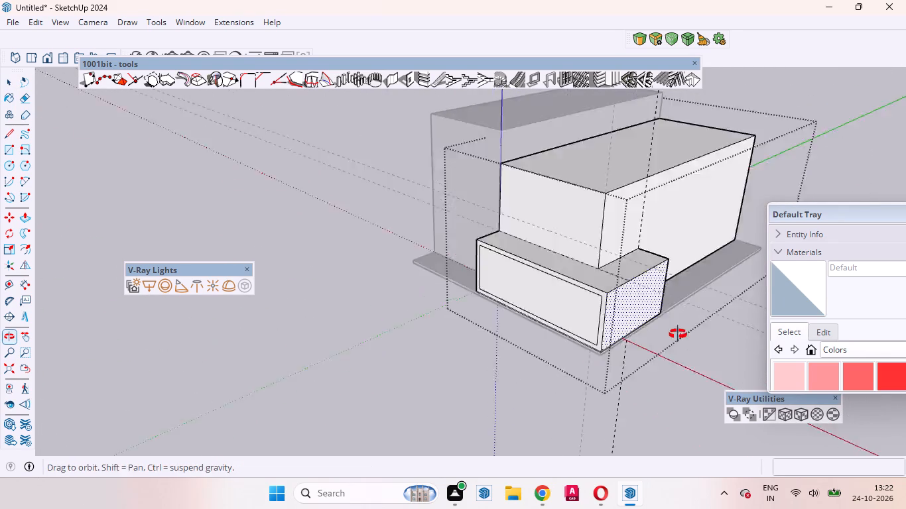
{"action": "middle_click_drag", "start_coordinate": [678, 334], "coordinate": [700, 333]}
{"action": "scroll", "coordinate": [557, 308], "scroll_direction": "up", "scroll_amount": 9}
{"action": "left_click", "coordinate": [515, 276]}
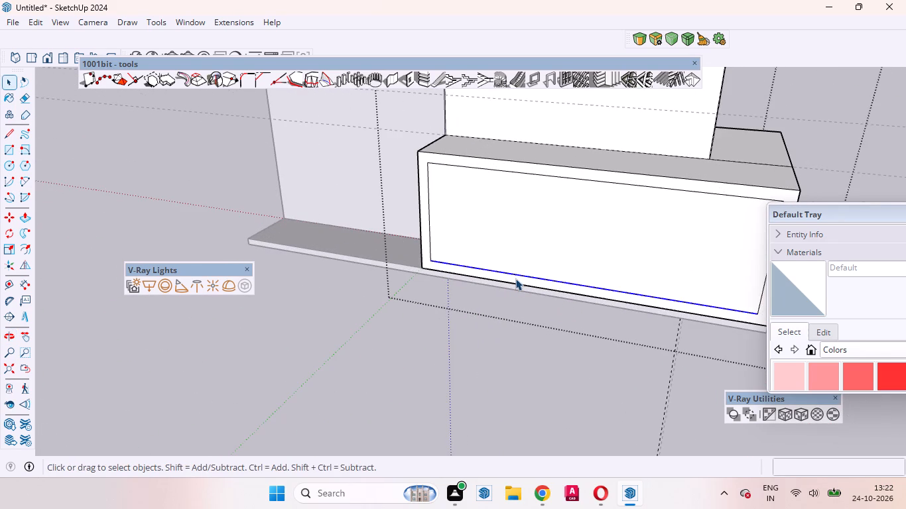
{"action": "key", "text": "m"}
{"action": "scroll", "coordinate": [414, 245], "scroll_direction": "up", "scroll_amount": 2}
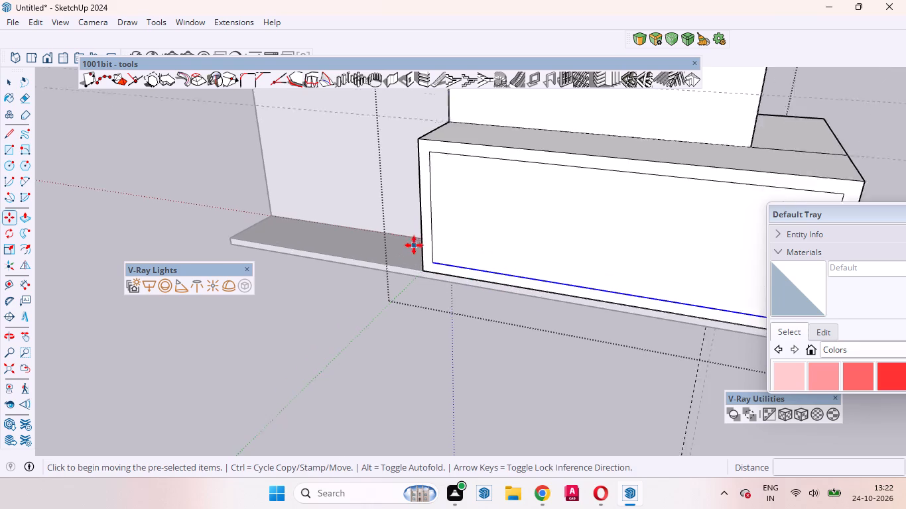
{"action": "scroll", "coordinate": [414, 245], "scroll_direction": "up", "scroll_amount": 12}
{"action": "left_click", "coordinate": [452, 295]}
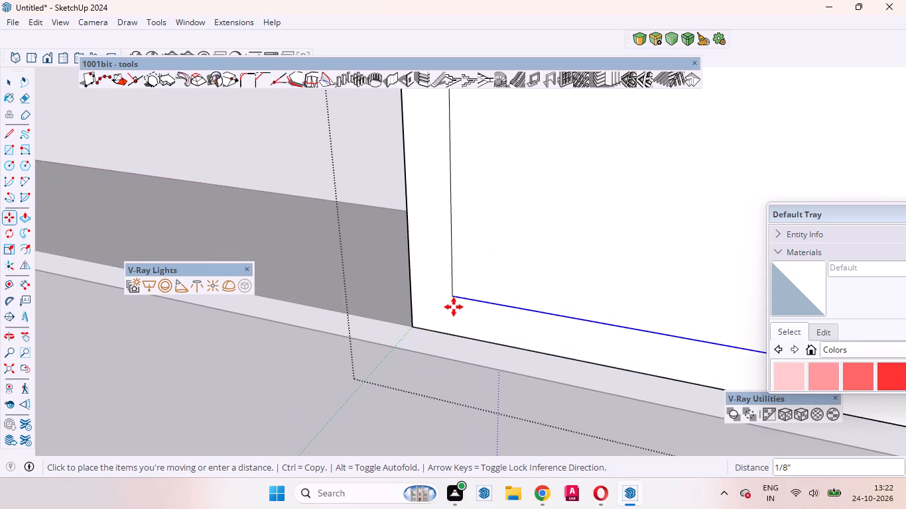
{"action": "left_click", "coordinate": [452, 331]}
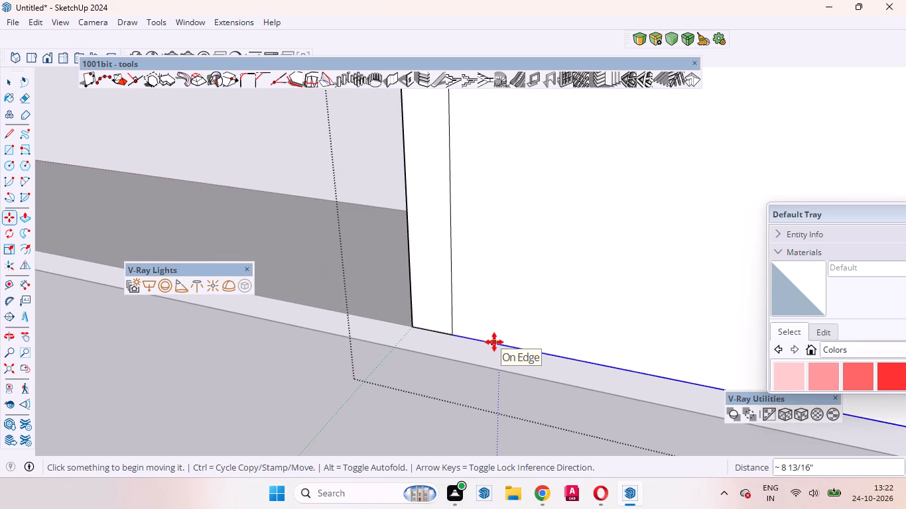
{"action": "key", "text": "space"}
Offset the projecting volume's side face inward by the same repeated distance to outline a border.
{"action": "scroll", "coordinate": [407, 330], "scroll_direction": "down", "scroll_amount": 20}
{"action": "scroll", "coordinate": [407, 330], "scroll_direction": "down", "scroll_amount": 2}
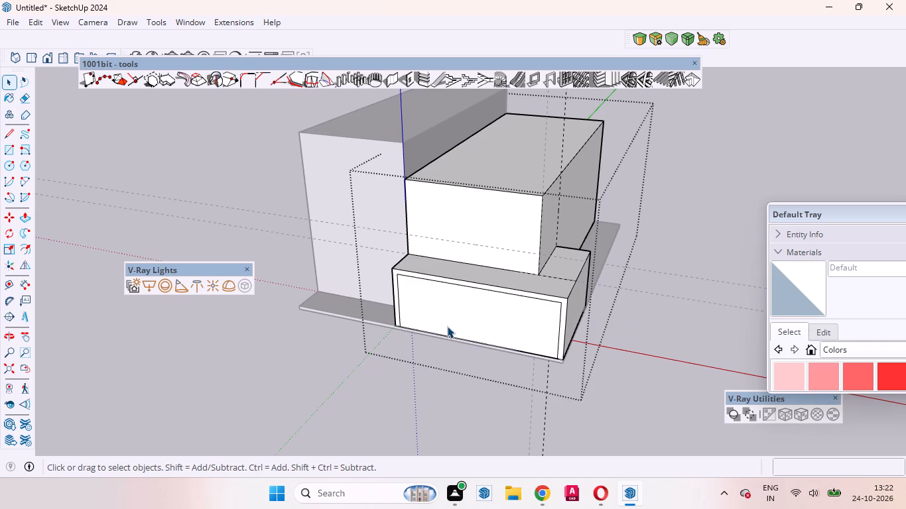
{"action": "middle_click_drag", "start_coordinate": [413, 328], "coordinate": [473, 332]}
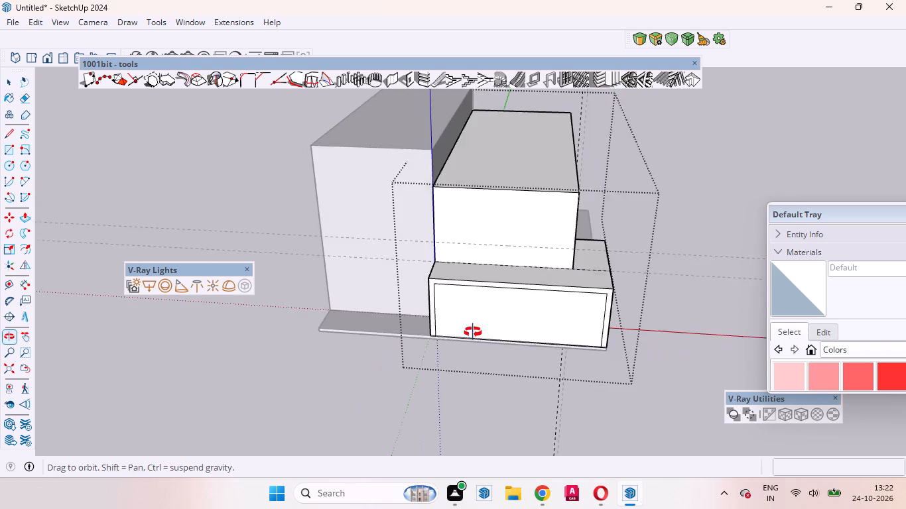
{"action": "middle_click_drag", "start_coordinate": [473, 332], "coordinate": [480, 327]}
{"action": "left_click", "coordinate": [480, 314]}
{"action": "middle_click_drag", "start_coordinate": [543, 315], "coordinate": [285, 290]}
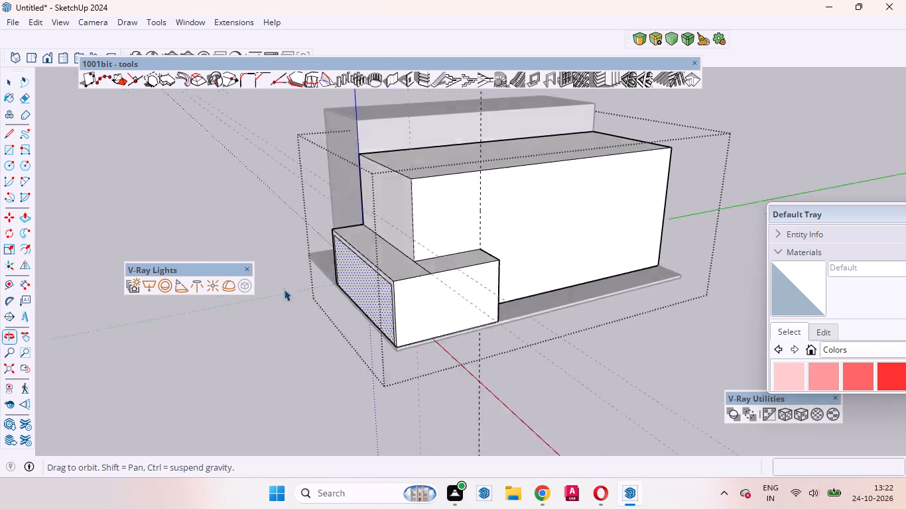
{"action": "left_click", "coordinate": [415, 294]}
{"action": "key", "text": "f"}
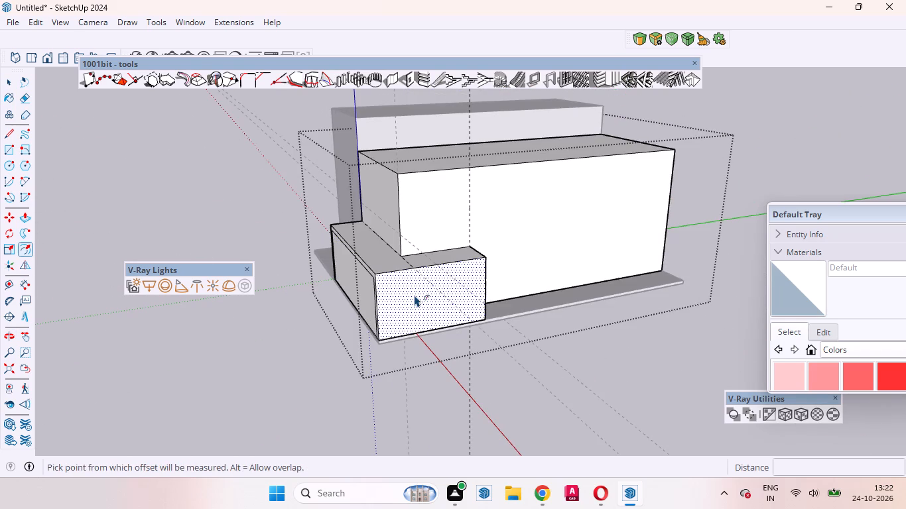
{"action": "double_click", "coordinate": [407, 302]}
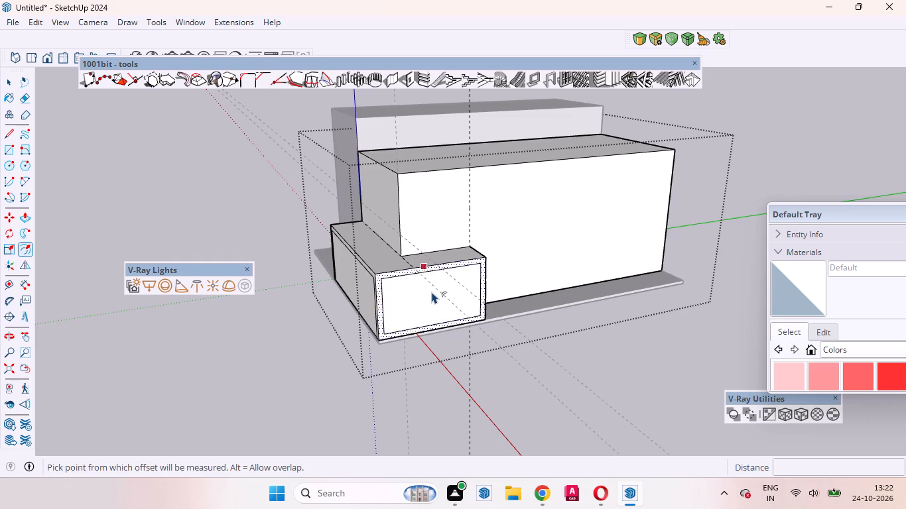
{"action": "key", "text": "space"}
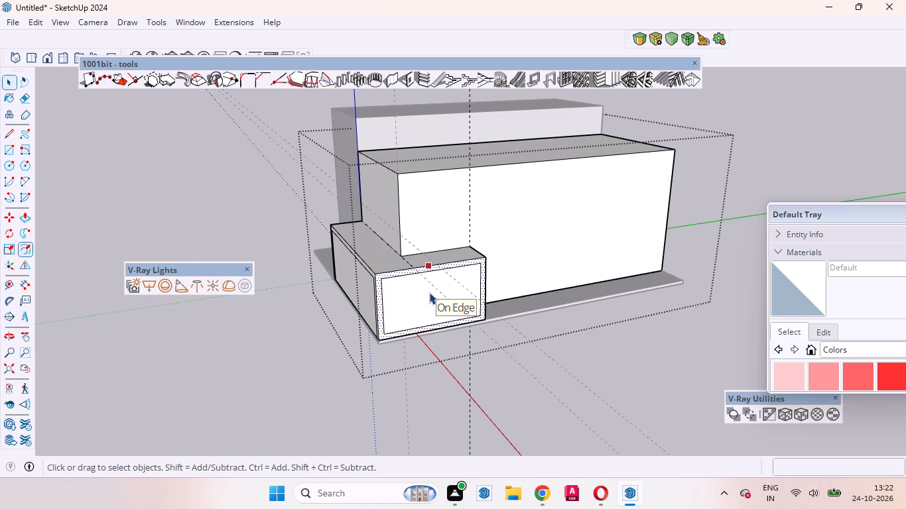
Move the side inset's vertical edge nearest the front corner about 10 1/8" inward along the green axis.
{"action": "middle_click_drag", "start_coordinate": [350, 288], "coordinate": [543, 256]}
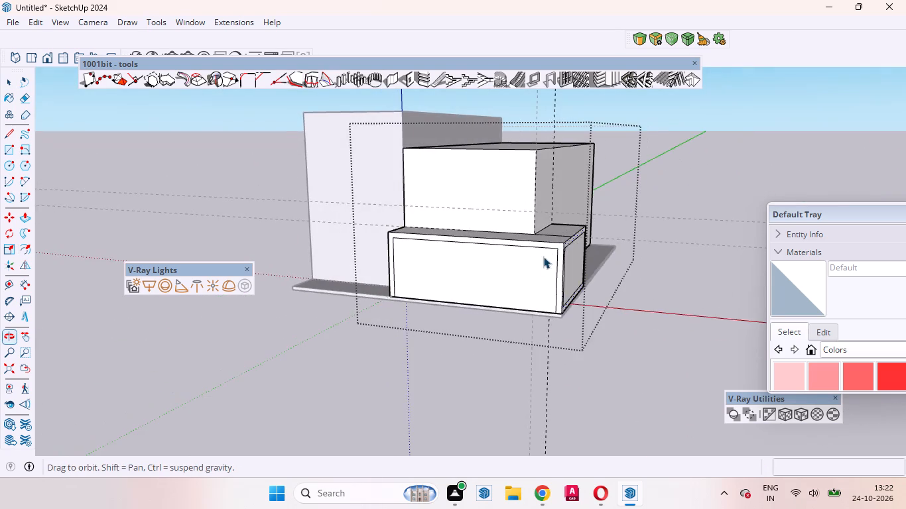
{"action": "scroll", "coordinate": [549, 267], "scroll_direction": "up", "scroll_amount": 3}
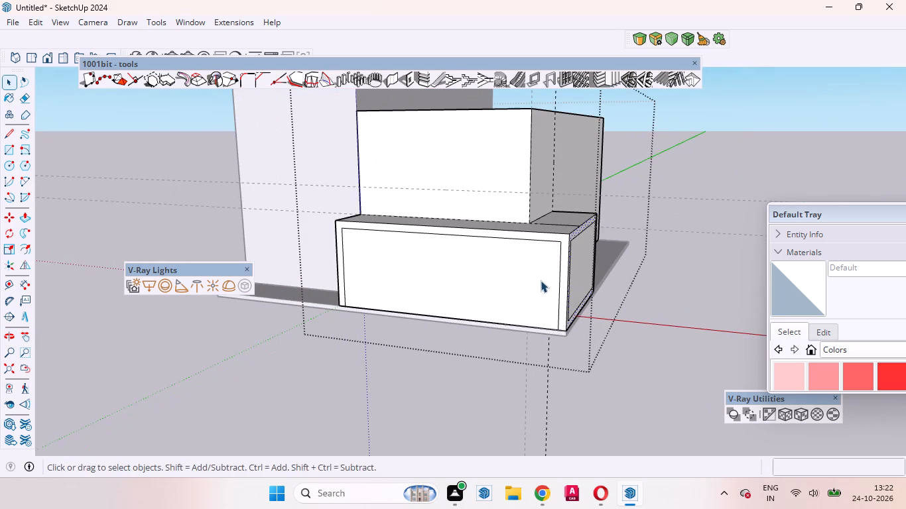
{"action": "middle_click_drag", "start_coordinate": [542, 282], "coordinate": [308, 287]}
{"action": "scroll", "coordinate": [320, 282], "scroll_direction": "up", "scroll_amount": 3}
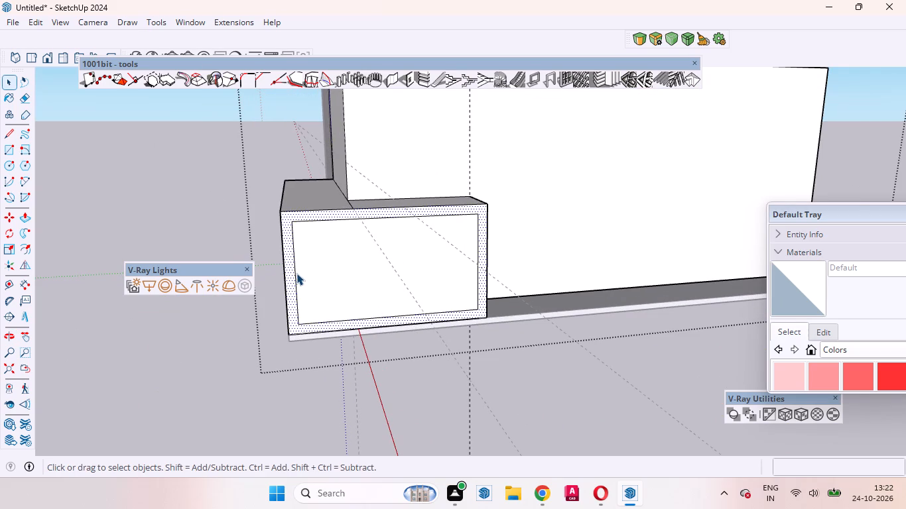
{"action": "left_click", "coordinate": [296, 273]}
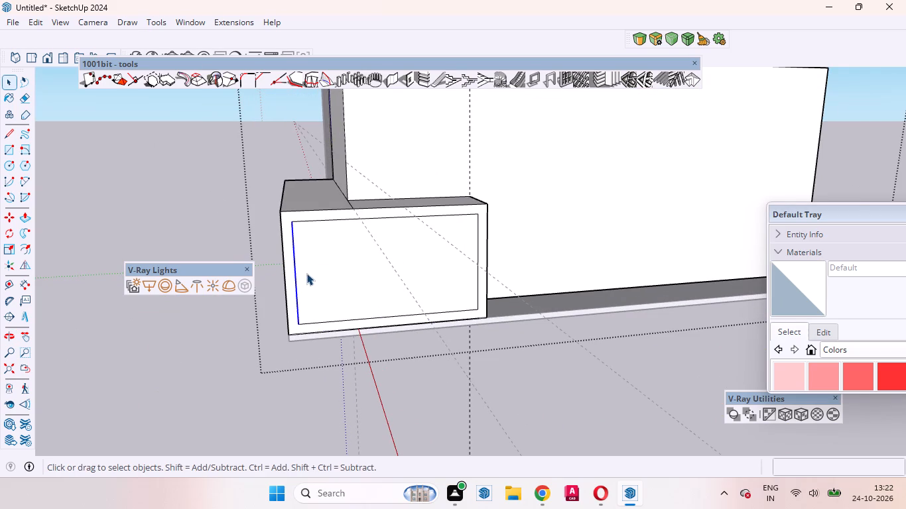
{"action": "key", "text": "m"}
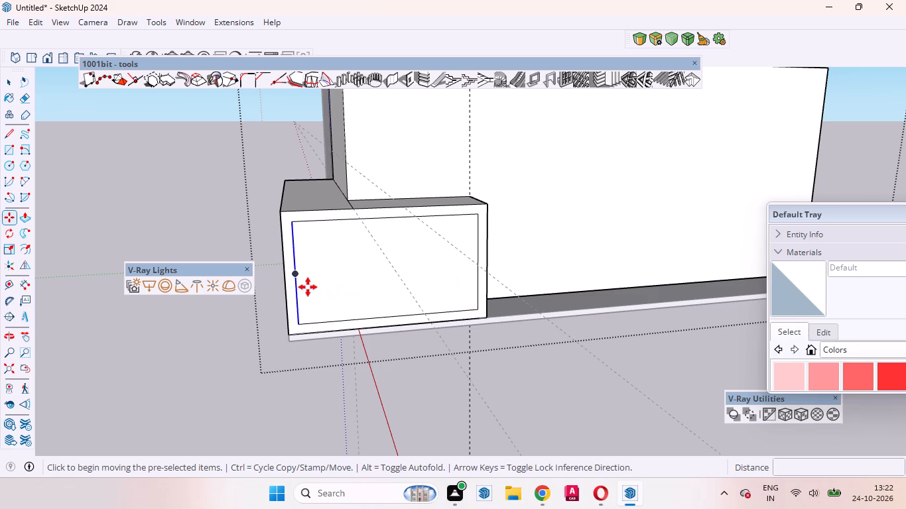
{"action": "left_click", "coordinate": [316, 274]}
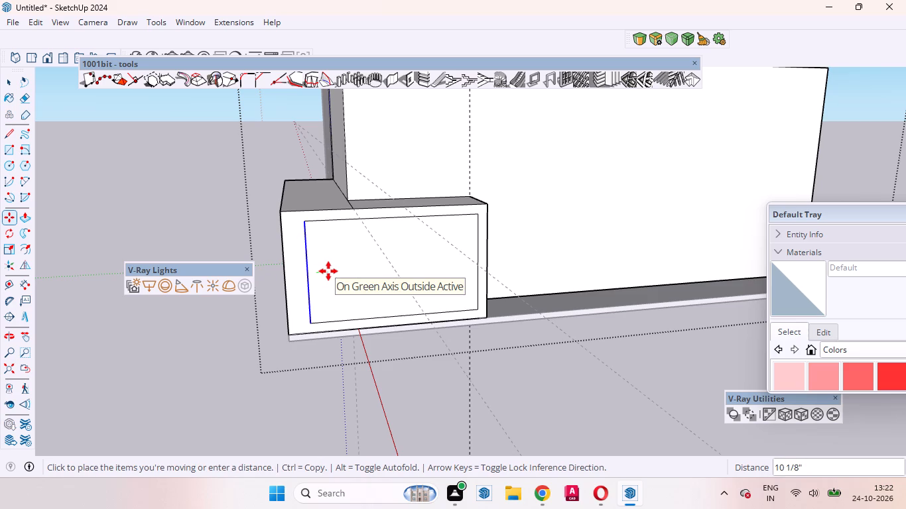
{"action": "left_click", "coordinate": [328, 271]}
{"action": "key", "text": "space"}
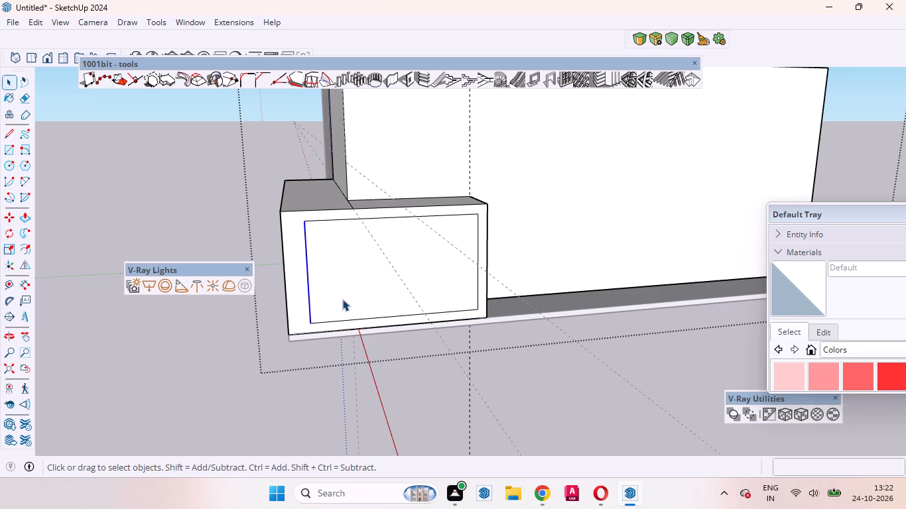
Push the front face's inset panel 5' inward to the lower block's front wall, opening the front of the volume.
{"action": "middle_click_drag", "start_coordinate": [342, 299], "coordinate": [574, 297]}
{"action": "scroll", "coordinate": [625, 313], "scroll_direction": "down", "scroll_amount": 2}
{"action": "left_click", "coordinate": [525, 283]}
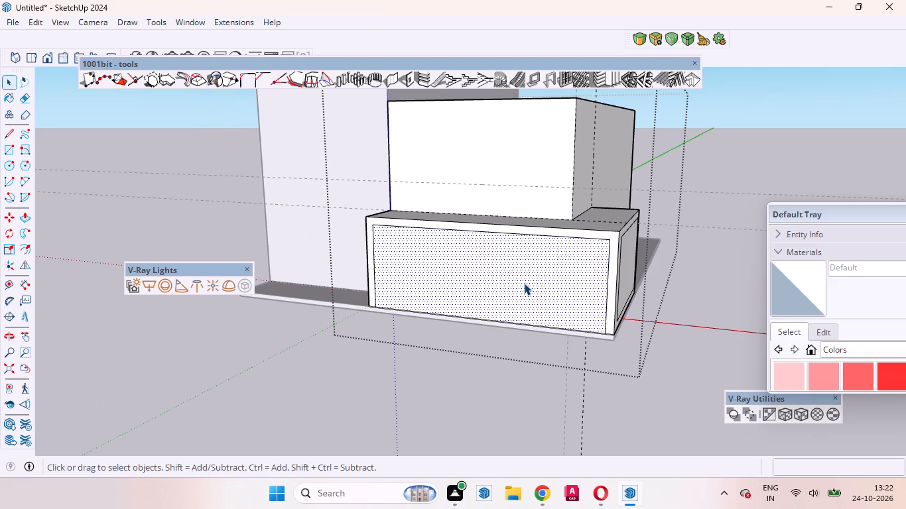
{"action": "key", "text": "p"}
{"action": "left_click", "coordinate": [525, 283]}
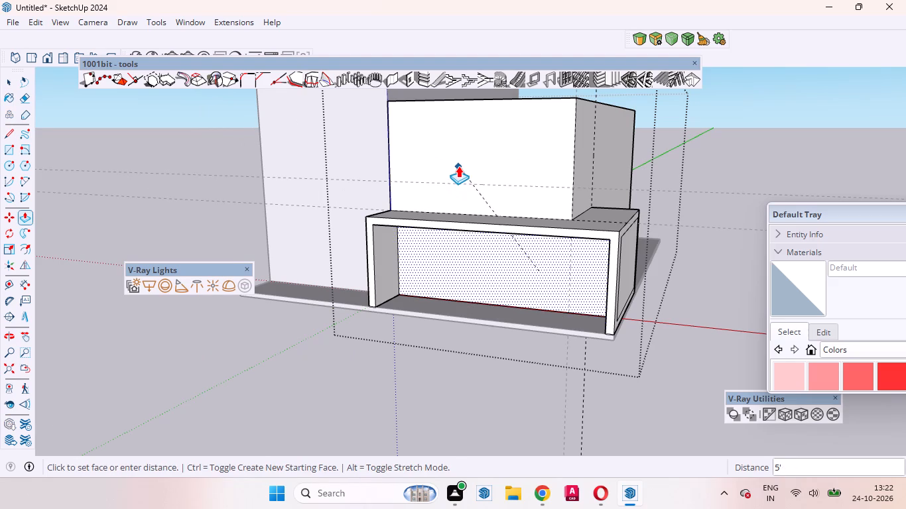
{"action": "left_click", "coordinate": [458, 166]}
{"action": "middle_click_drag", "start_coordinate": [578, 298], "coordinate": [395, 298]}
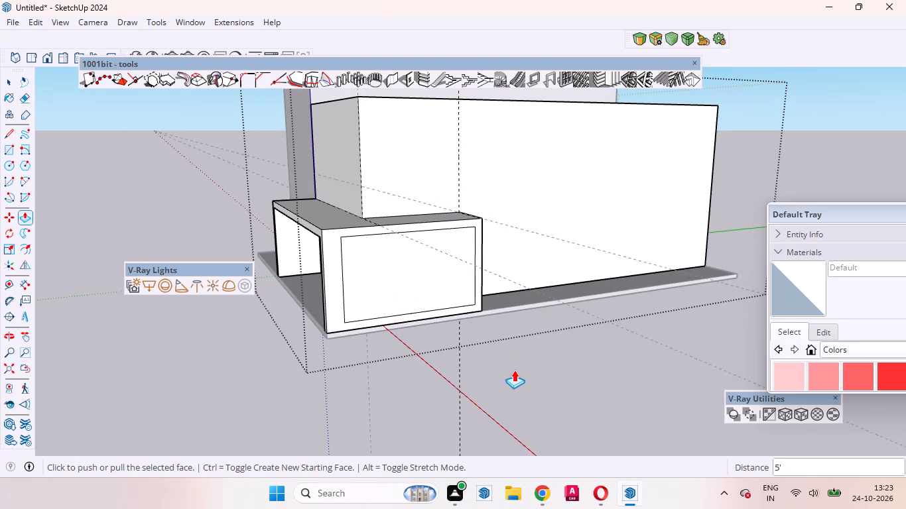
{"action": "key", "text": "space"}
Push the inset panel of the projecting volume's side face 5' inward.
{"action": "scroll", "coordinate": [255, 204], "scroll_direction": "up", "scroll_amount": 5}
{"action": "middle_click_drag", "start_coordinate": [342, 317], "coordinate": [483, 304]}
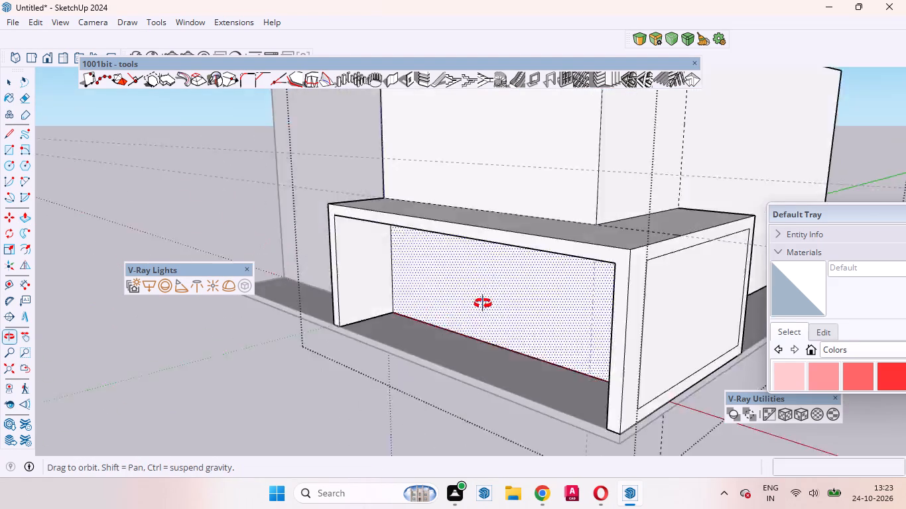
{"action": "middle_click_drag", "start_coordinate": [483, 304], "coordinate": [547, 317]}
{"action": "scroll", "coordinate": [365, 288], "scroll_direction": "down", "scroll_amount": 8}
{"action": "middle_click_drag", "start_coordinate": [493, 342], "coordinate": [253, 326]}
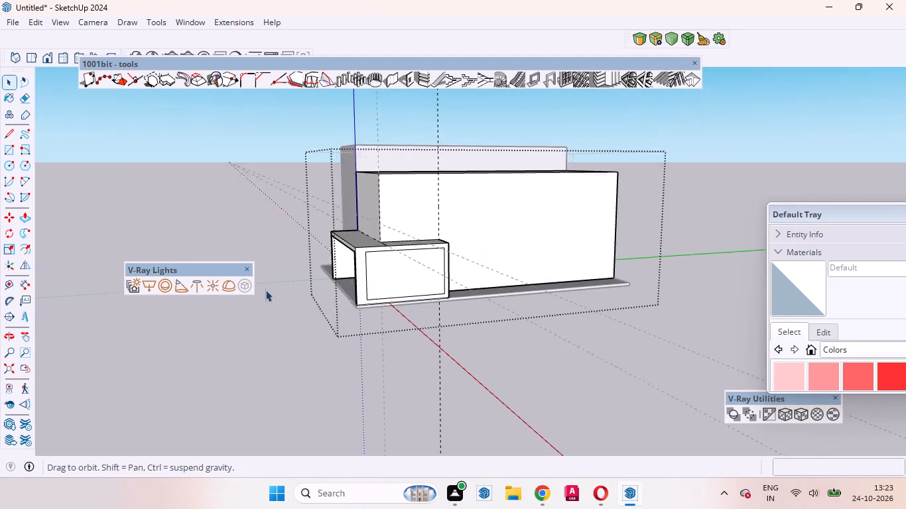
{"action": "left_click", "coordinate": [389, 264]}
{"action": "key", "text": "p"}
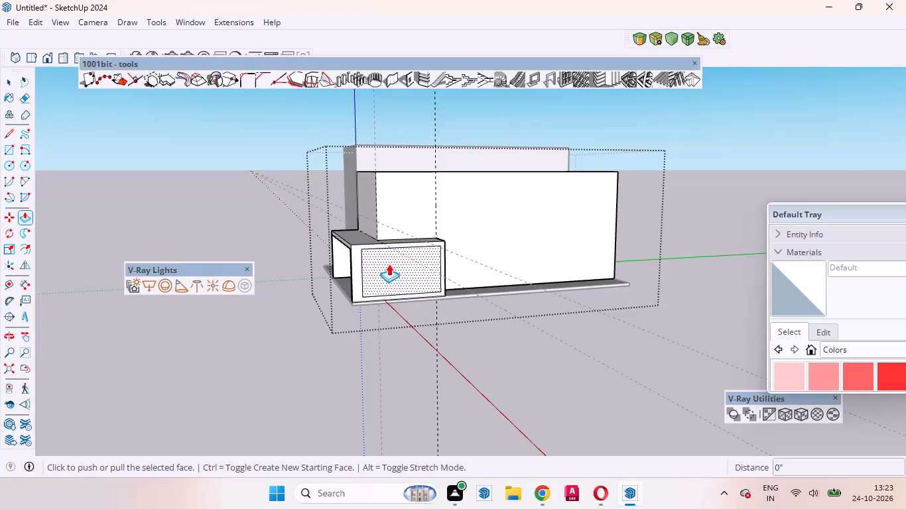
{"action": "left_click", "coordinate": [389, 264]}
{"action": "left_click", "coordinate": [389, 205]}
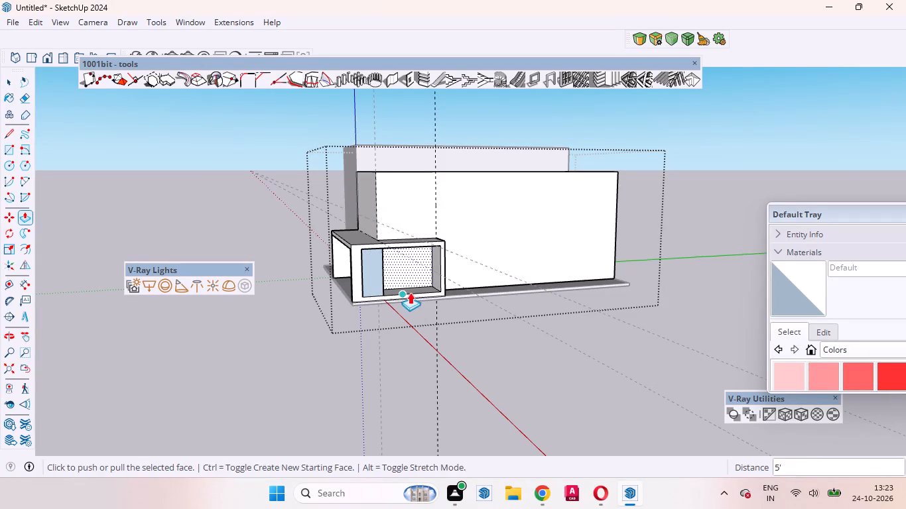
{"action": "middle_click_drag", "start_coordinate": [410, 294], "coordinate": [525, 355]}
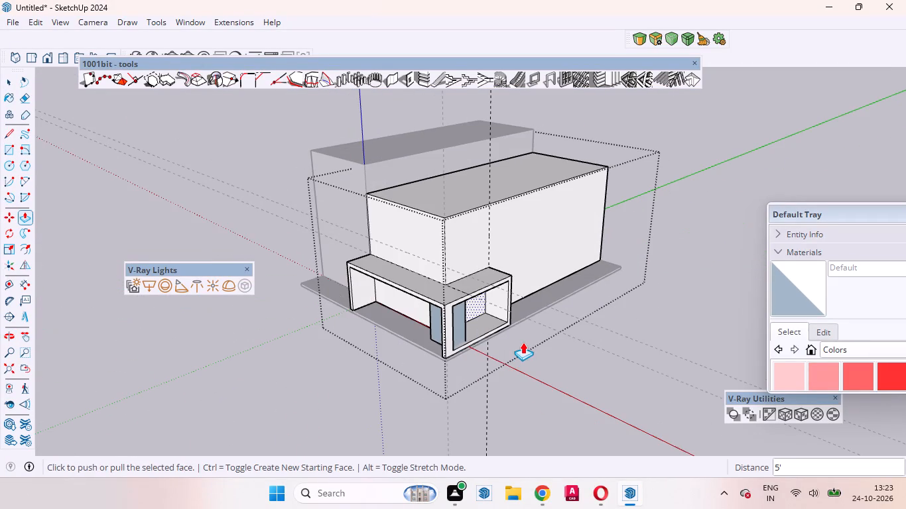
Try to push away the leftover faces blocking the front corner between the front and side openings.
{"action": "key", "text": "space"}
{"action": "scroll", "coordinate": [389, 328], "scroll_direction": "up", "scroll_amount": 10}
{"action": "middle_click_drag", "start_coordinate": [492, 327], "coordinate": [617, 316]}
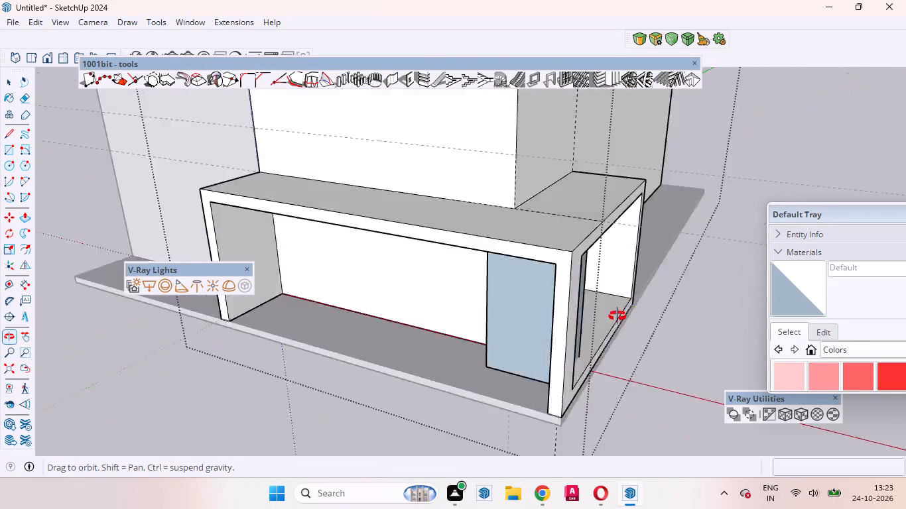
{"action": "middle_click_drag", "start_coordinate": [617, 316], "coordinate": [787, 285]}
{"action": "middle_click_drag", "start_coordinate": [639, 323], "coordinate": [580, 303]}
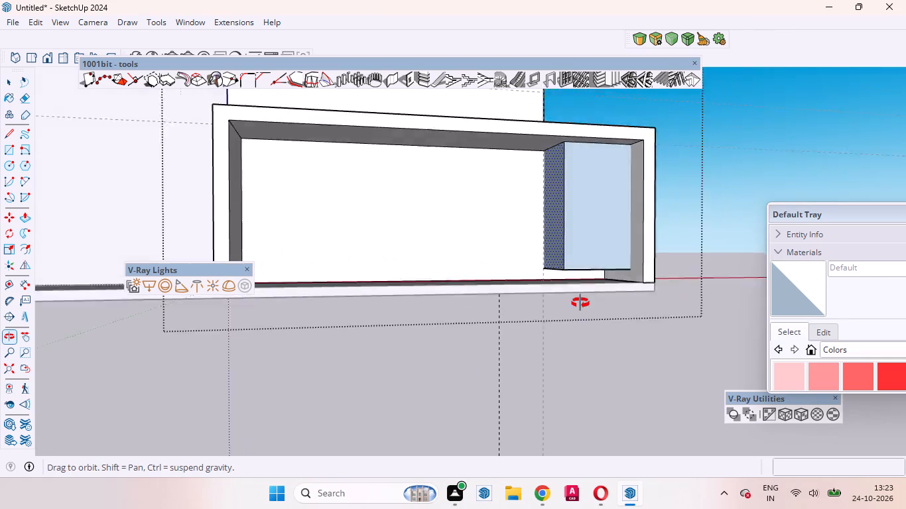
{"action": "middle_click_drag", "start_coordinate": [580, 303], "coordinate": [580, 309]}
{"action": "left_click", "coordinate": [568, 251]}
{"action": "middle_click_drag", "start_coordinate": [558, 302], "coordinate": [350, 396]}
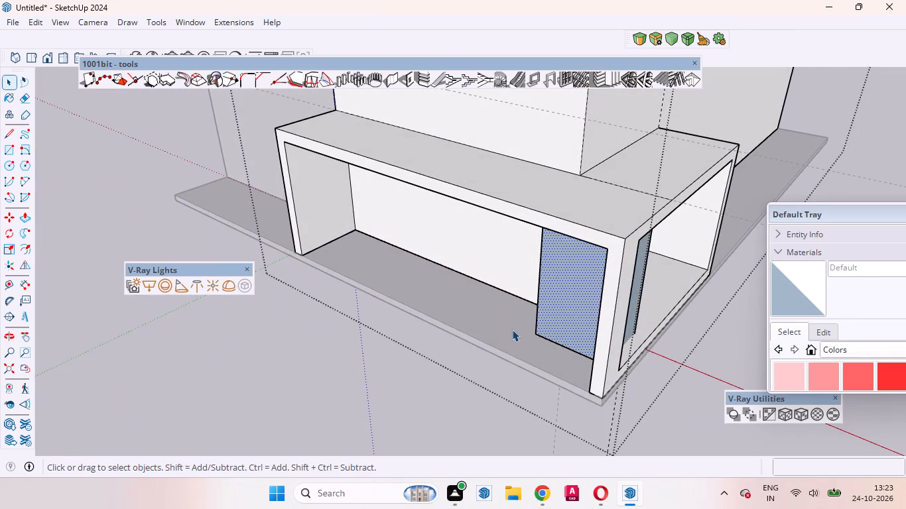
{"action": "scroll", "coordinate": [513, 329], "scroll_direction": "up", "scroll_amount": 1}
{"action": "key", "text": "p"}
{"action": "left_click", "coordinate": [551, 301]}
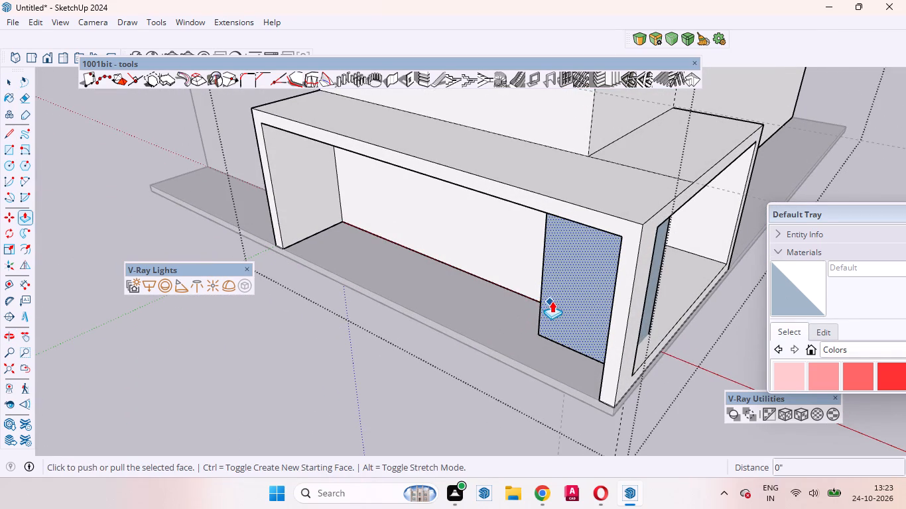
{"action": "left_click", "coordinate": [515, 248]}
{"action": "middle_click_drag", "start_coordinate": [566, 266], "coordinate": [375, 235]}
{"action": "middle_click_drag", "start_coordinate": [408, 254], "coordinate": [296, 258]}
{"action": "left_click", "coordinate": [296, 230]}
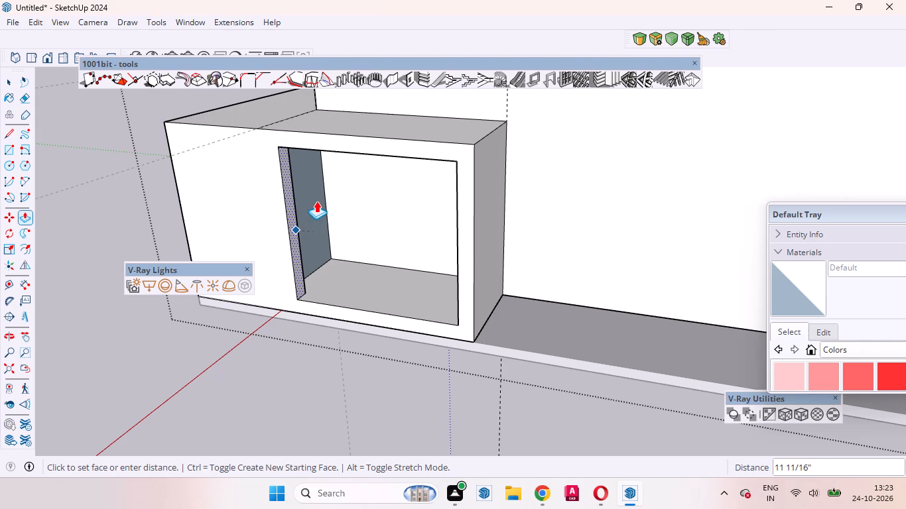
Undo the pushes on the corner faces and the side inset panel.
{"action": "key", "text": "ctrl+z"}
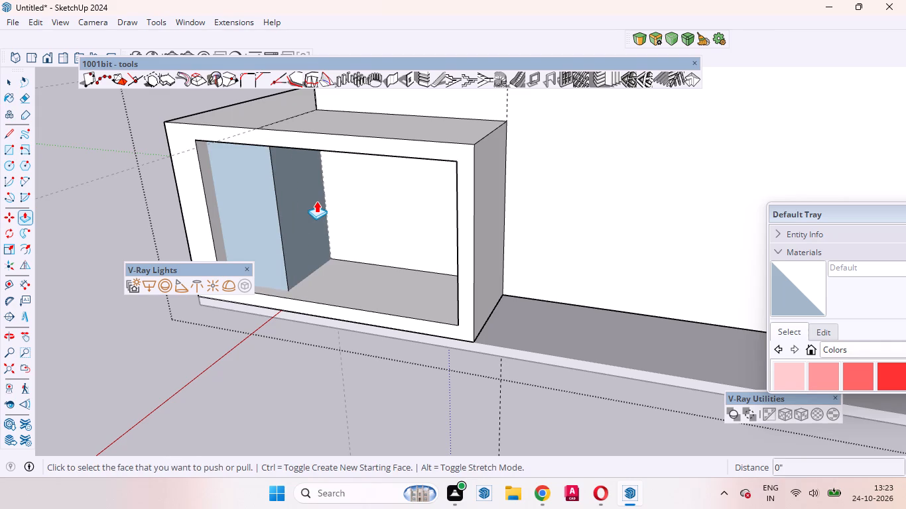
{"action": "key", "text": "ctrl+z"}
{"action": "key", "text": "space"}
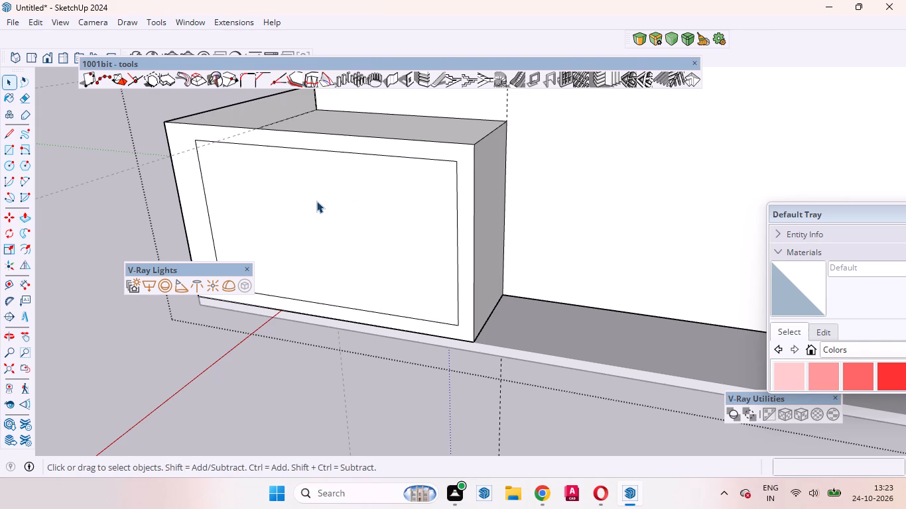
Push the side face's inset panel about 8 13/16" inward, through the thickness of the corner frame.
{"action": "scroll", "coordinate": [395, 180], "scroll_direction": "down", "scroll_amount": 9}
{"action": "middle_click_drag", "start_coordinate": [330, 173], "coordinate": [696, 176]}
{"action": "scroll", "coordinate": [578, 175], "scroll_direction": "up", "scroll_amount": 6}
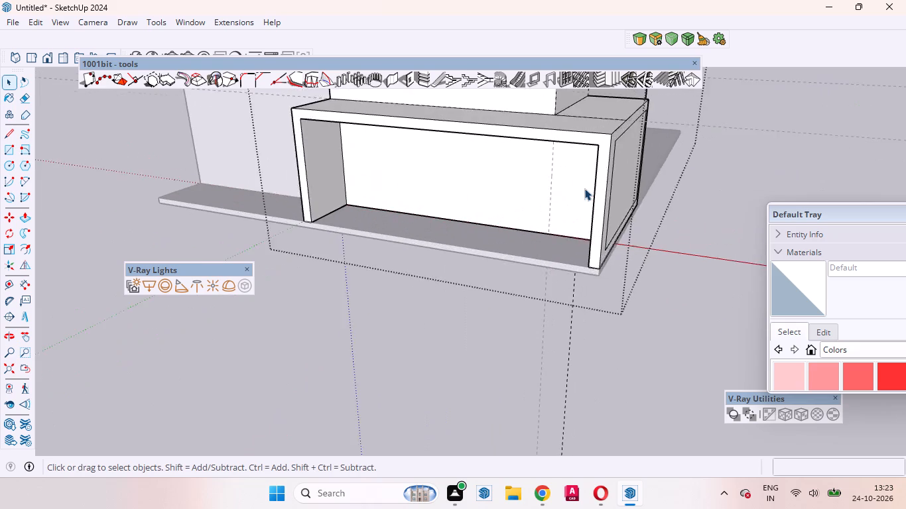
{"action": "scroll", "coordinate": [584, 188], "scroll_direction": "up", "scroll_amount": 3}
{"action": "middle_click_drag", "start_coordinate": [576, 193], "coordinate": [665, 226]}
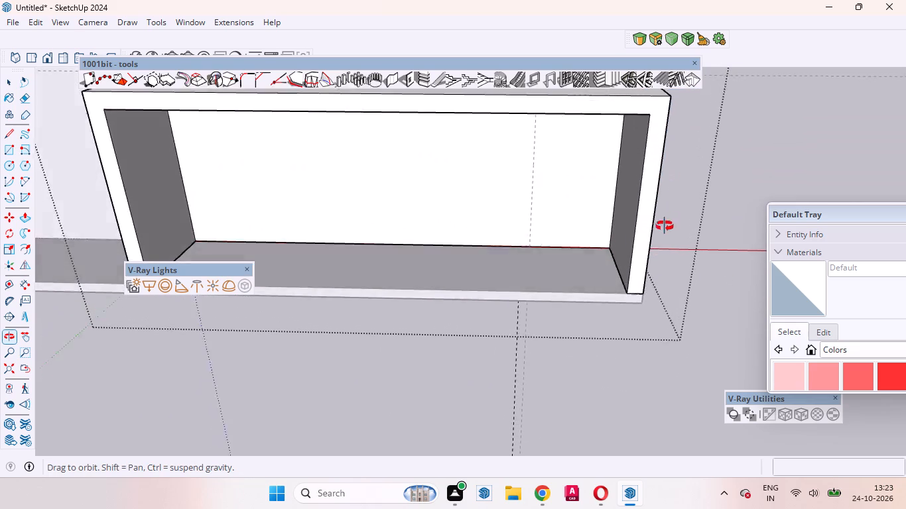
{"action": "middle_click_drag", "start_coordinate": [665, 226], "coordinate": [306, 232]}
{"action": "left_click", "coordinate": [558, 250]}
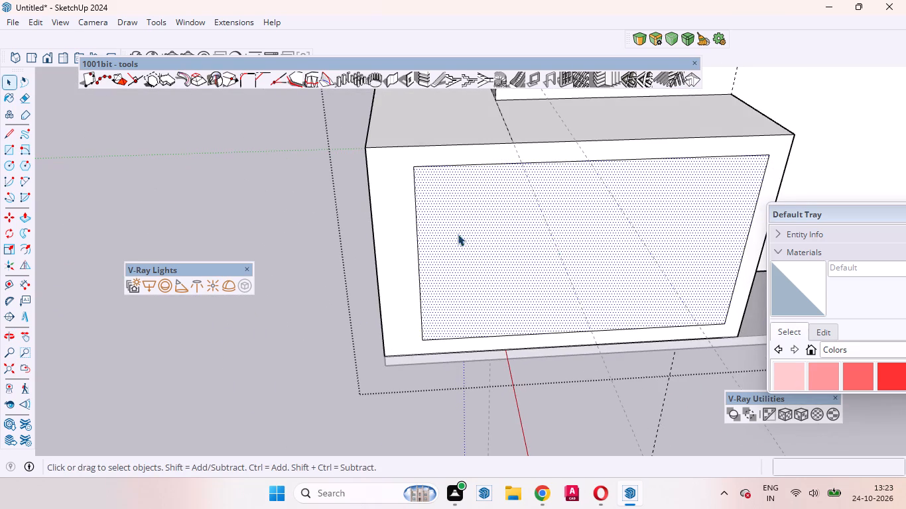
{"action": "middle_click_drag", "start_coordinate": [472, 243], "coordinate": [905, 156]}
{"action": "scroll", "coordinate": [471, 260], "scroll_direction": "up", "scroll_amount": 3}
{"action": "scroll", "coordinate": [477, 286], "scroll_direction": "down", "scroll_amount": 3}
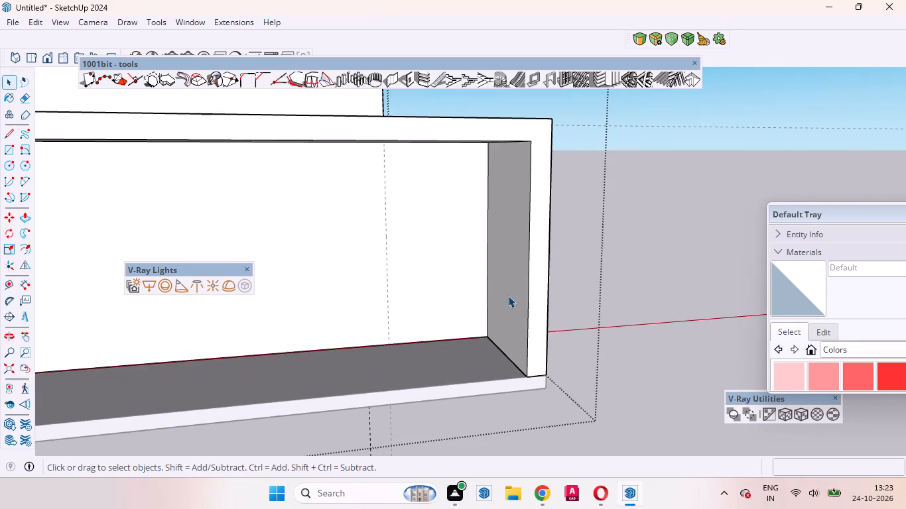
{"action": "middle_click_drag", "start_coordinate": [498, 322], "coordinate": [173, 323]}
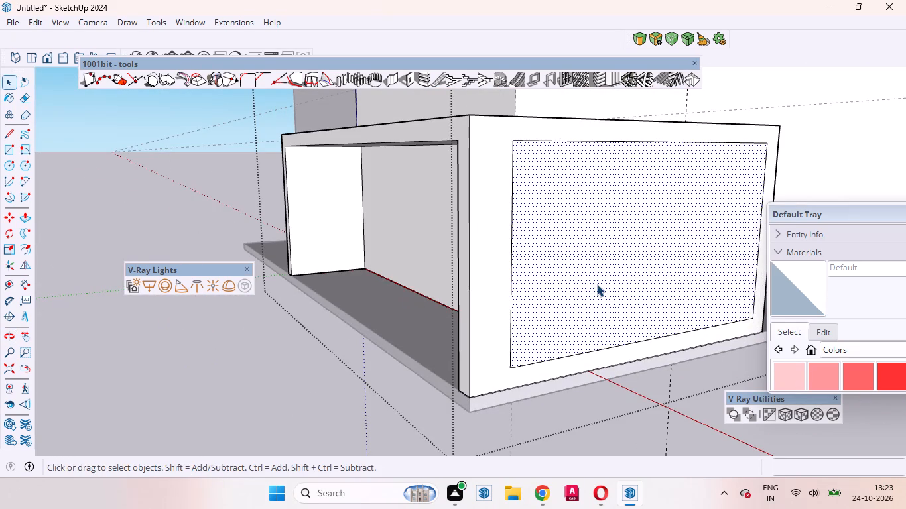
{"action": "key", "text": "p"}
{"action": "left_click", "coordinate": [597, 284]}
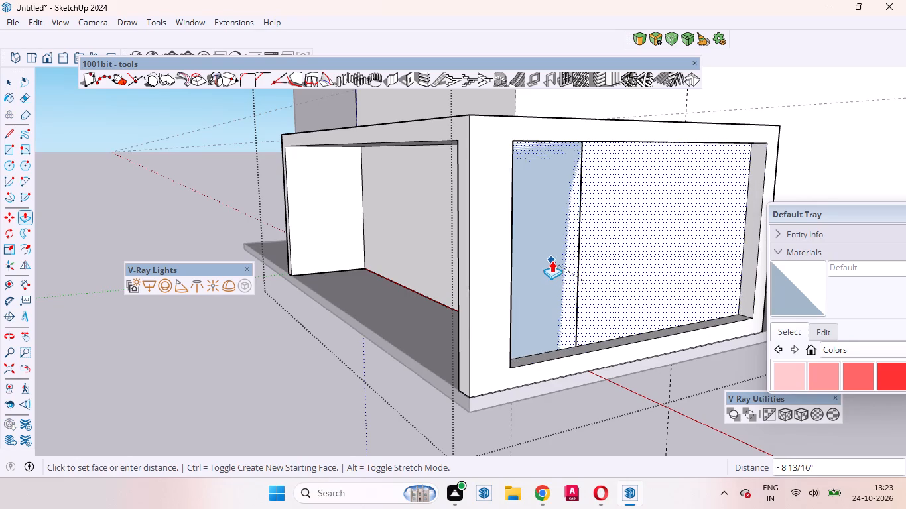
{"action": "left_click", "coordinate": [552, 260]}
Delete the recessed panel to open the side of the volume, and leave the group.
{"action": "middle_click_drag", "start_coordinate": [587, 262], "coordinate": [814, 354]}
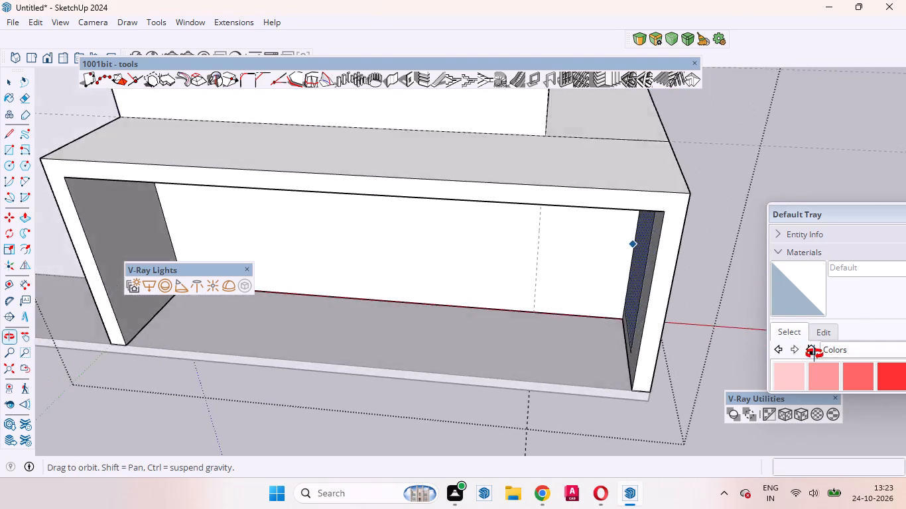
{"action": "middle_click_drag", "start_coordinate": [814, 354], "coordinate": [386, 323]}
{"action": "key", "text": "Delete"}
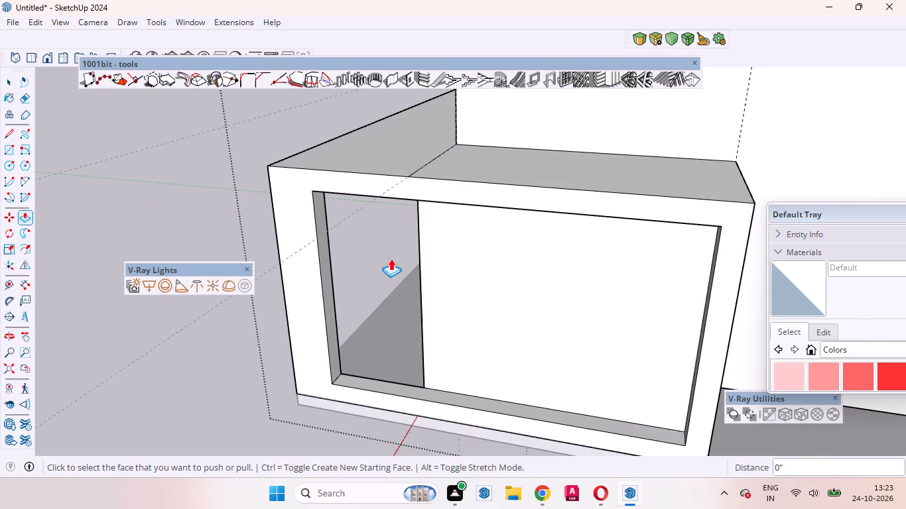
{"action": "middle_click_drag", "start_coordinate": [353, 310], "coordinate": [905, 292]}
{"action": "scroll", "coordinate": [903, 292], "scroll_direction": "up", "scroll_amount": 1}
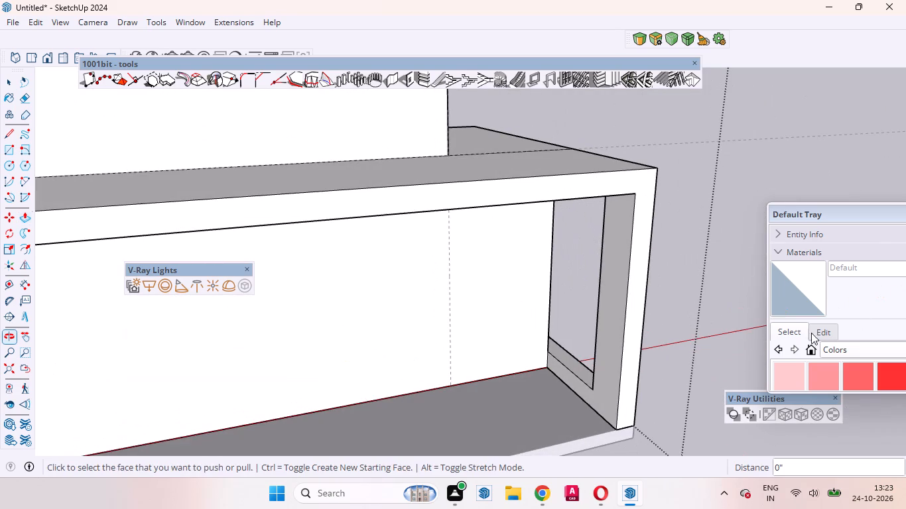
{"action": "key", "text": "space"}
{"action": "left_click", "coordinate": [714, 384]}
Examine the opened corner volume and the building's massing from the front, the side and inside the frame.
{"action": "scroll", "coordinate": [515, 391], "scroll_direction": "up", "scroll_amount": 4}
{"action": "middle_click_drag", "start_coordinate": [560, 374], "coordinate": [708, 347]}
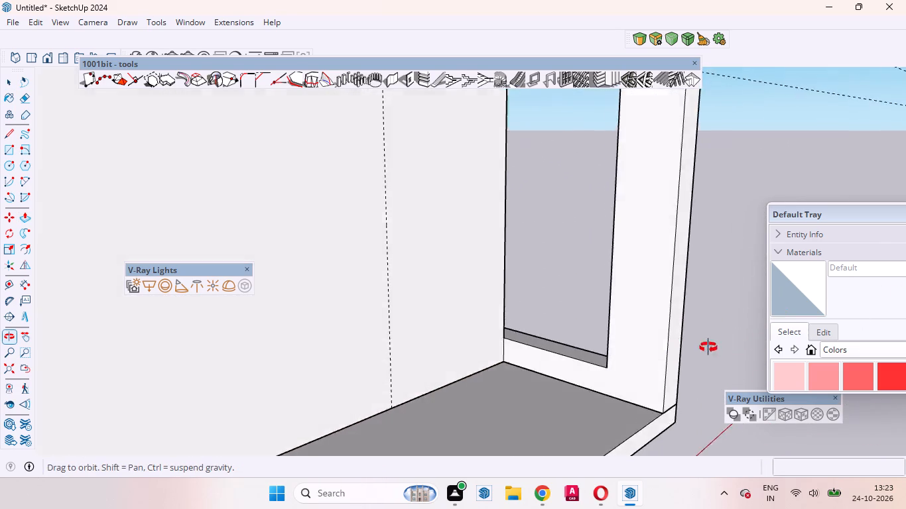
{"action": "middle_click_drag", "start_coordinate": [708, 347], "coordinate": [763, 266]}
{"action": "middle_click_drag", "start_coordinate": [513, 276], "coordinate": [190, 380]}
{"action": "scroll", "coordinate": [180, 371], "scroll_direction": "up", "scroll_amount": 1}
{"action": "scroll", "coordinate": [352, 356], "scroll_direction": "down", "scroll_amount": 4}
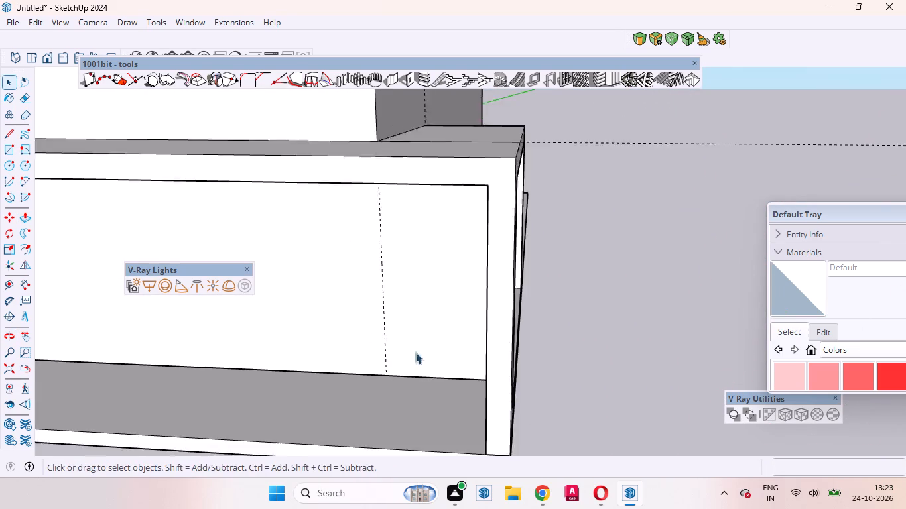
{"action": "scroll", "coordinate": [415, 352], "scroll_direction": "down", "scroll_amount": 5}
{"action": "middle_click_drag", "start_coordinate": [483, 352], "coordinate": [143, 325]}
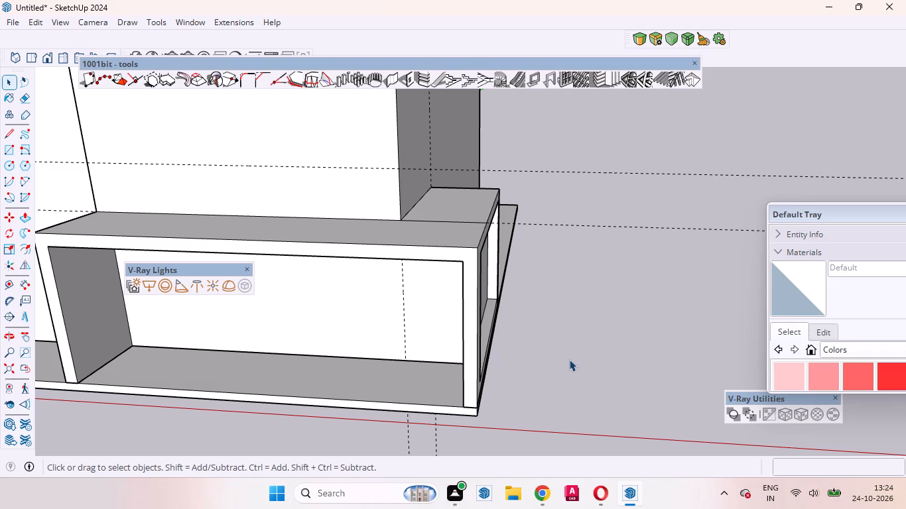
{"action": "key", "text": "space"}
{"action": "scroll", "coordinate": [545, 338], "scroll_direction": "down", "scroll_amount": 4}
{"action": "middle_click_drag", "start_coordinate": [533, 380], "coordinate": [310, 354]}
{"action": "scroll", "coordinate": [283, 349], "scroll_direction": "up", "scroll_amount": 14}
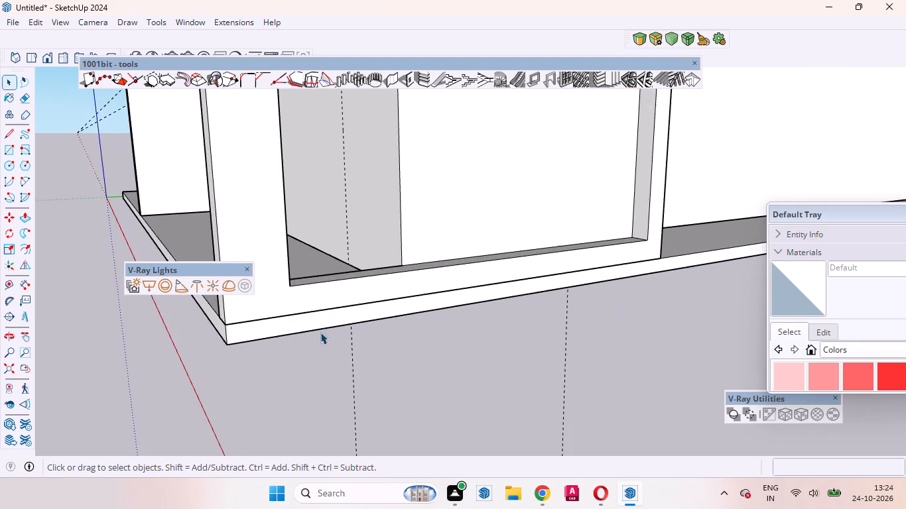
{"action": "middle_click_drag", "start_coordinate": [322, 334], "coordinate": [497, 356]}
{"action": "scroll", "coordinate": [626, 342], "scroll_direction": "down", "scroll_amount": 14}
{"action": "scroll", "coordinate": [464, 311], "scroll_direction": "up", "scroll_amount": 4}
{"action": "middle_click_drag", "start_coordinate": [464, 311], "coordinate": [468, 310]}
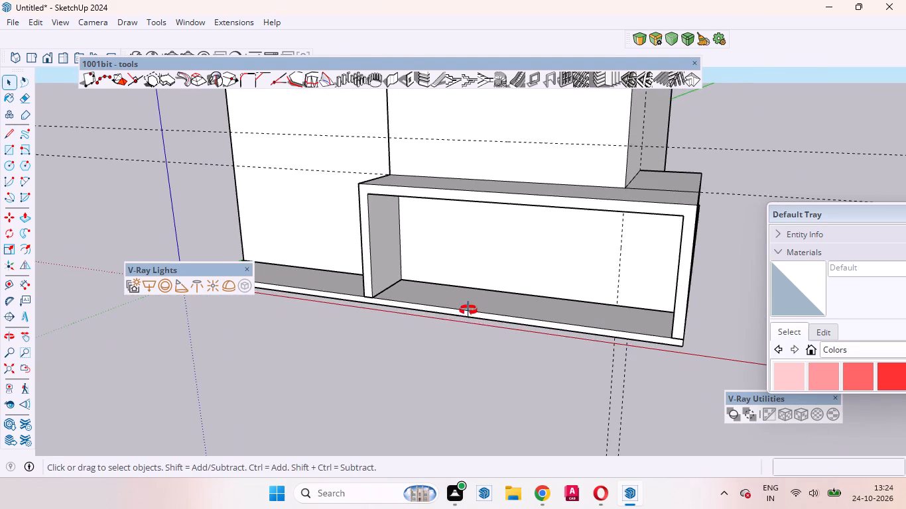
{"action": "middle_click_drag", "start_coordinate": [468, 310], "coordinate": [529, 262]}
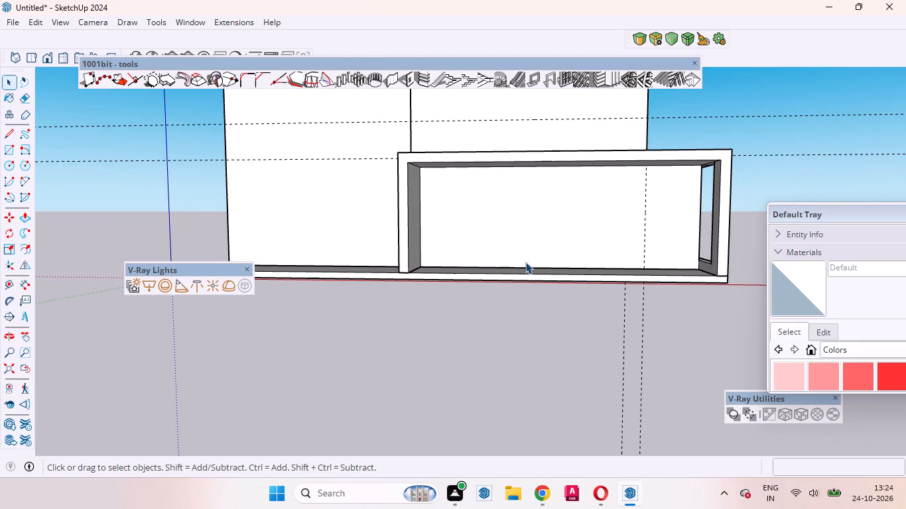
{"action": "middle_click_drag", "start_coordinate": [523, 280], "coordinate": [527, 309]}
{"action": "scroll", "coordinate": [534, 284], "scroll_direction": "down", "scroll_amount": 7}
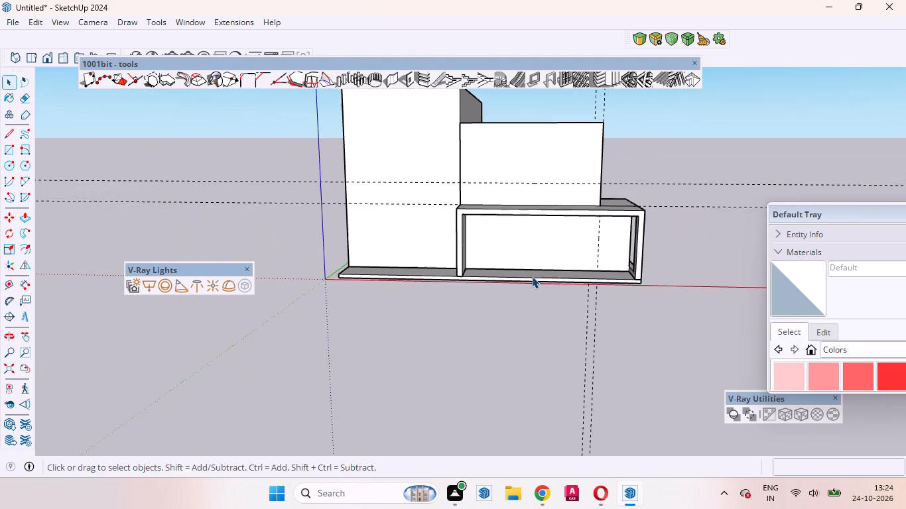
{"action": "middle_click_drag", "start_coordinate": [554, 236], "coordinate": [545, 278]}
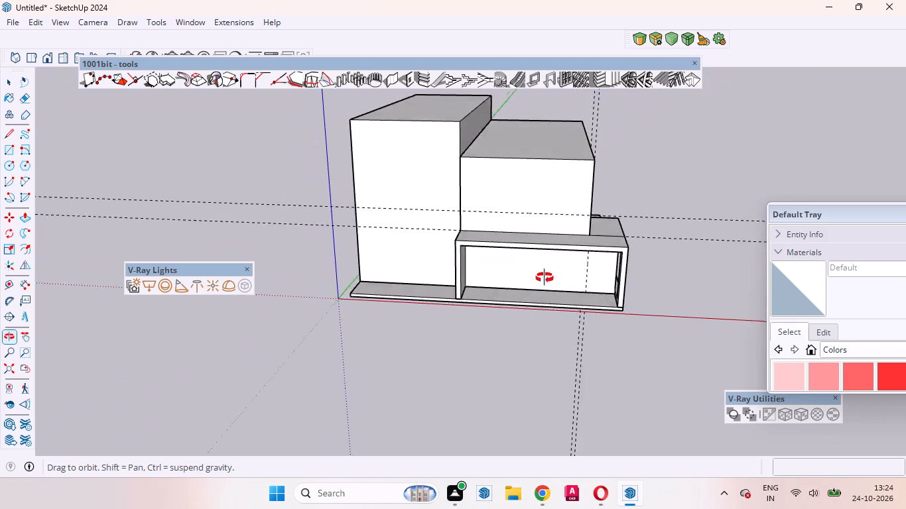
{"action": "middle_click_drag", "start_coordinate": [545, 278], "coordinate": [542, 209]}
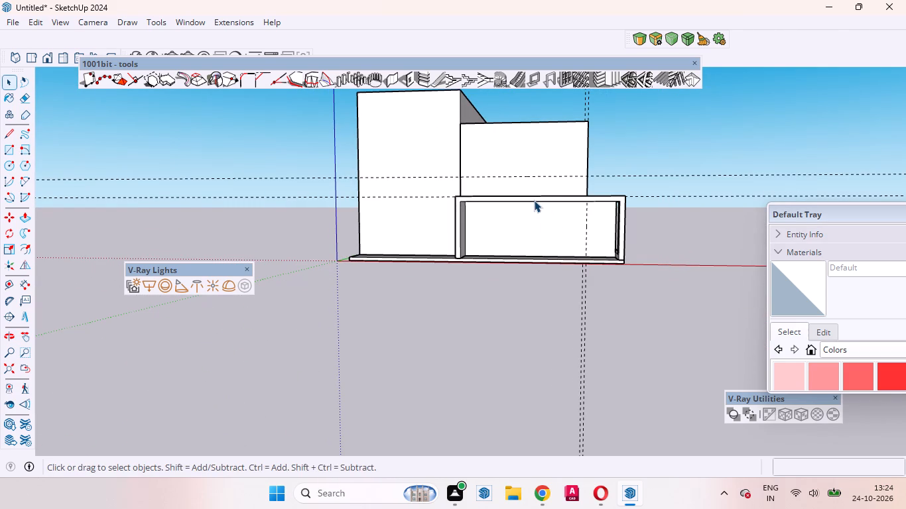
{"action": "scroll", "coordinate": [534, 213], "scroll_direction": "down", "scroll_amount": 3}
{"action": "middle_click_drag", "start_coordinate": [541, 231], "coordinate": [579, 243]}
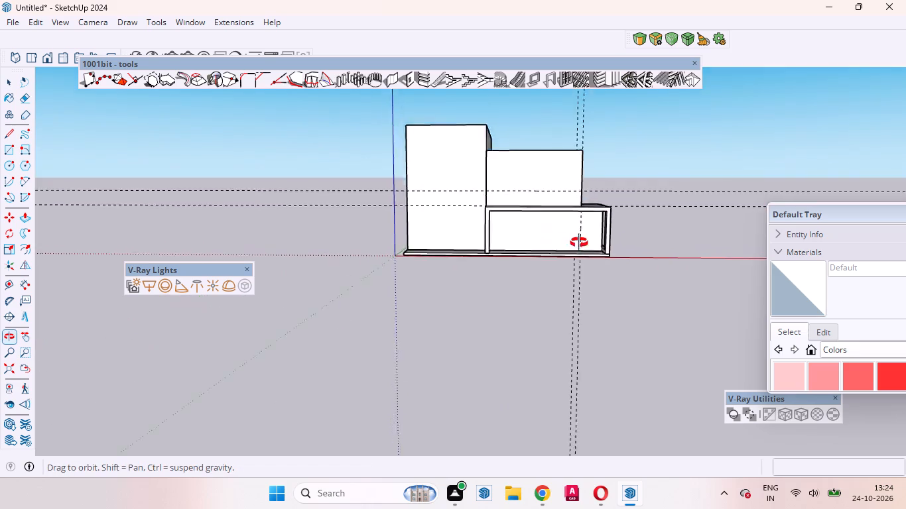
{"action": "middle_click_drag", "start_coordinate": [579, 243], "coordinate": [372, 254]}
Open the corner volume's group and push the wall face seen through the side opening about 4' 3 3/16" inward.
{"action": "scroll", "coordinate": [555, 218], "scroll_direction": "up", "scroll_amount": 3}
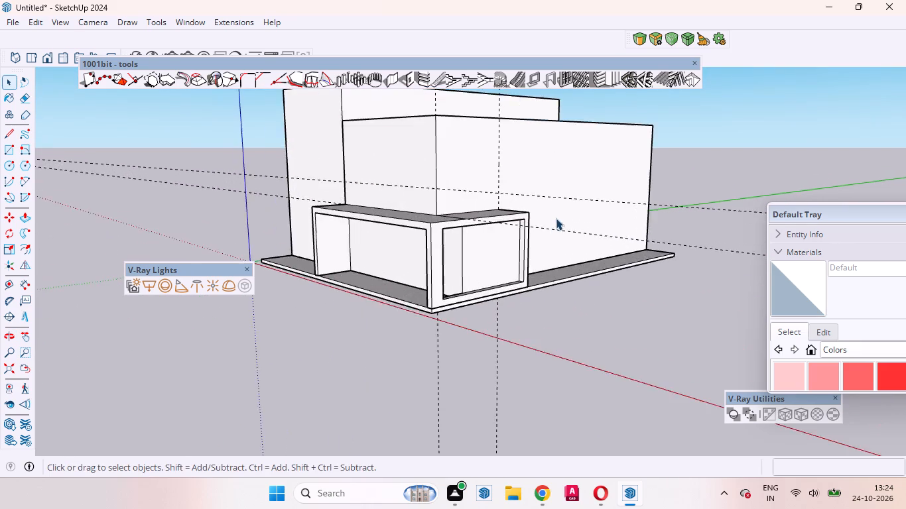
{"action": "scroll", "coordinate": [556, 218], "scroll_direction": "up", "scroll_amount": 5}
{"action": "middle_click_drag", "start_coordinate": [472, 281], "coordinate": [446, 341]}
{"action": "left_click", "coordinate": [440, 323]}
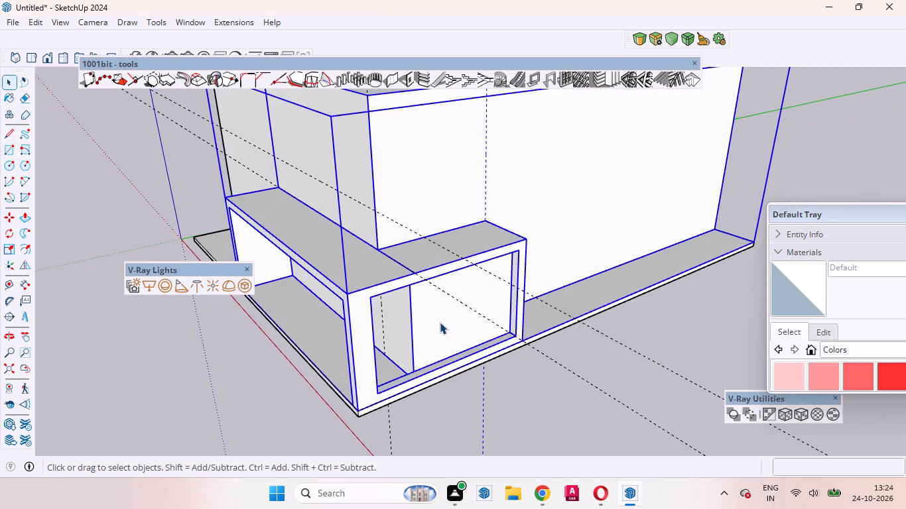
{"action": "double_click", "coordinate": [440, 322]}
{"action": "left_click", "coordinate": [439, 330]}
{"action": "key", "text": "p"}
{"action": "left_click", "coordinate": [439, 330]}
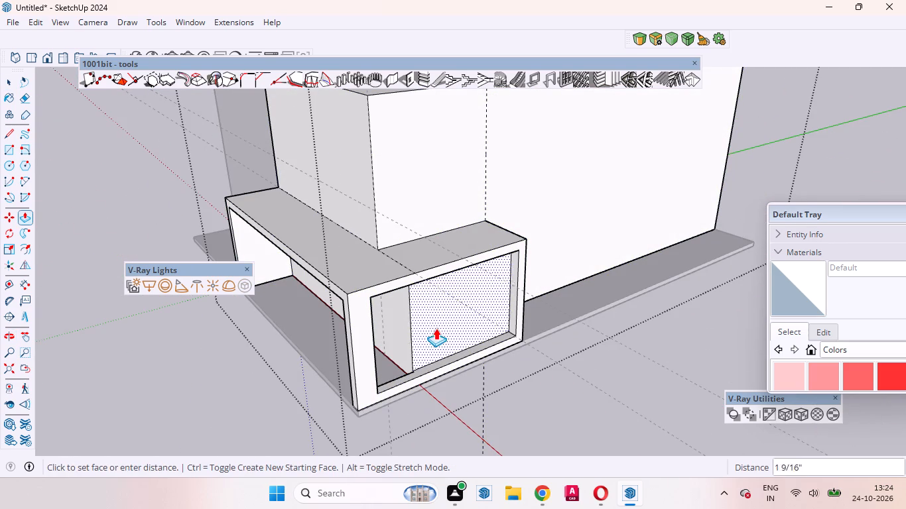
{"action": "left_click", "coordinate": [386, 204]}
{"action": "key", "text": "space"}
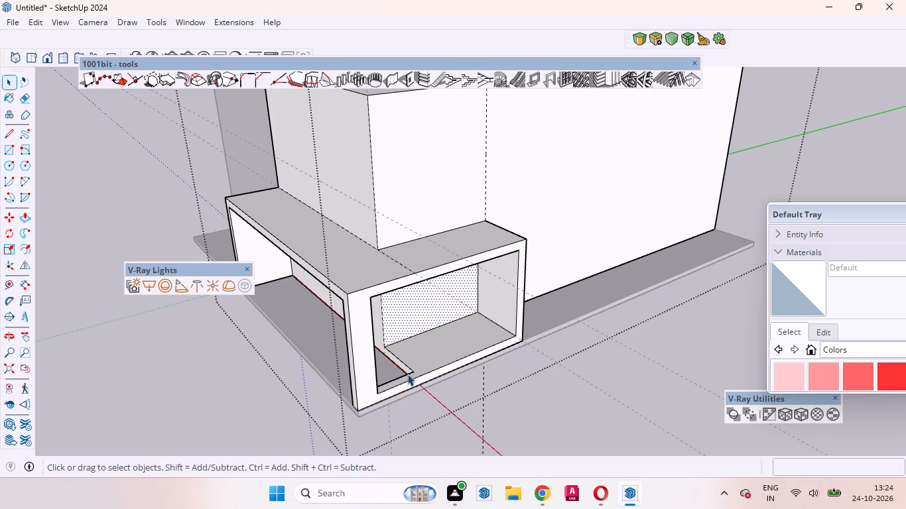
Examine the inner corner where the front and side openings meet, and leave the group.
{"action": "scroll", "coordinate": [408, 370], "scroll_direction": "up", "scroll_amount": 10}
{"action": "middle_click_drag", "start_coordinate": [400, 377], "coordinate": [627, 362]}
{"action": "scroll", "coordinate": [352, 357], "scroll_direction": "down", "scroll_amount": 6}
{"action": "scroll", "coordinate": [566, 303], "scroll_direction": "up", "scroll_amount": 4}
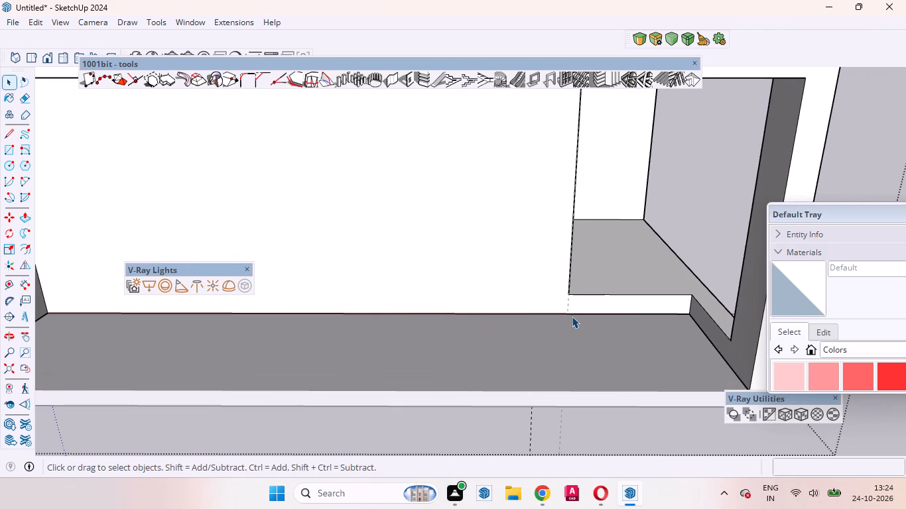
{"action": "scroll", "coordinate": [576, 311], "scroll_direction": "down", "scroll_amount": 3}
{"action": "middle_click_drag", "start_coordinate": [565, 304], "coordinate": [551, 268]}
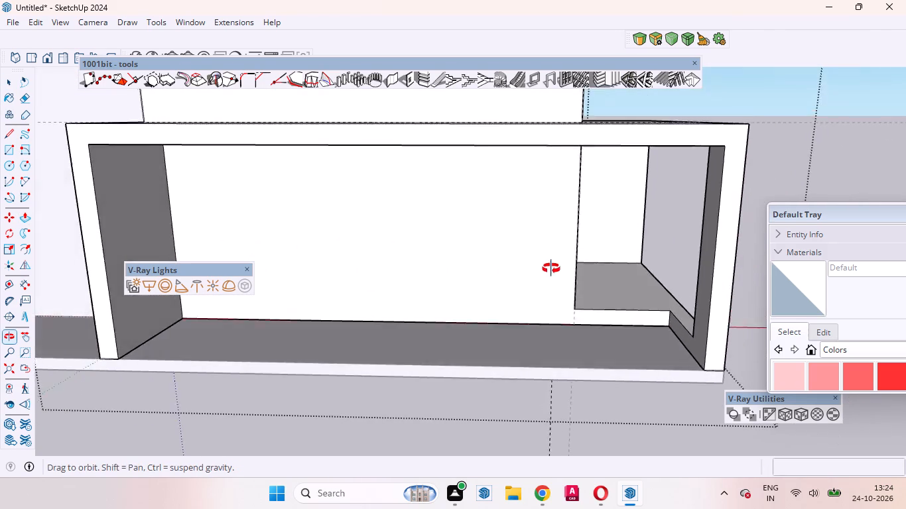
{"action": "middle_click_drag", "start_coordinate": [551, 268], "coordinate": [591, 260]}
{"action": "scroll", "coordinate": [591, 260], "scroll_direction": "up", "scroll_amount": 1}
{"action": "scroll", "coordinate": [588, 259], "scroll_direction": "down", "scroll_amount": 4}
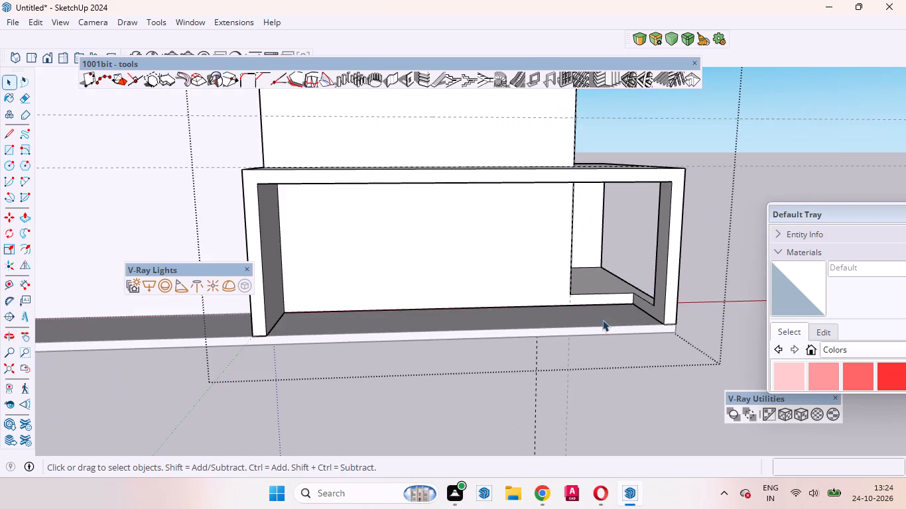
{"action": "scroll", "coordinate": [600, 323], "scroll_direction": "up", "scroll_amount": 1}
{"action": "middle_click_drag", "start_coordinate": [600, 323], "coordinate": [492, 285]}
{"action": "scroll", "coordinate": [570, 322], "scroll_direction": "down", "scroll_amount": 14}
{"action": "left_click", "coordinate": [704, 365]}
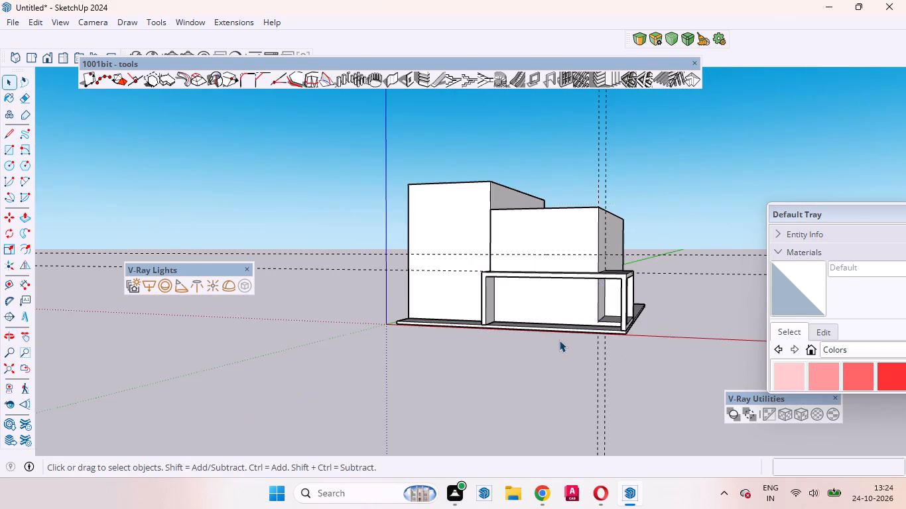
Open the framed corner volume's group for editing again.
{"action": "middle_click_drag", "start_coordinate": [559, 340], "coordinate": [627, 323]}
{"action": "scroll", "coordinate": [590, 351], "scroll_direction": "down", "scroll_amount": 2}
{"action": "middle_click_drag", "start_coordinate": [590, 353], "coordinate": [580, 372]}
{"action": "scroll", "coordinate": [635, 281], "scroll_direction": "up", "scroll_amount": 4}
{"action": "middle_click_drag", "start_coordinate": [640, 311], "coordinate": [564, 429]}
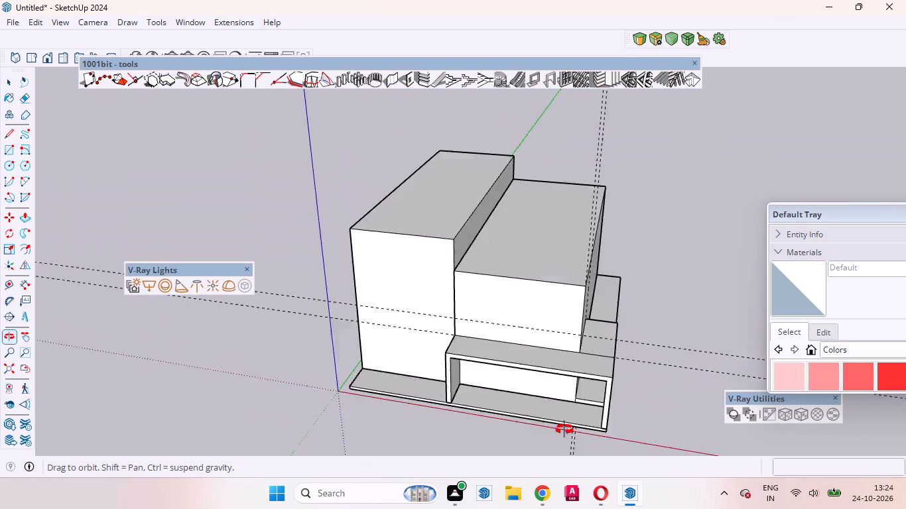
{"action": "middle_click_drag", "start_coordinate": [564, 429], "coordinate": [499, 431]}
{"action": "scroll", "coordinate": [536, 403], "scroll_direction": "up", "scroll_amount": 7}
{"action": "scroll", "coordinate": [545, 301], "scroll_direction": "down", "scroll_amount": 4}
{"action": "scroll", "coordinate": [525, 370], "scroll_direction": "up", "scroll_amount": 8}
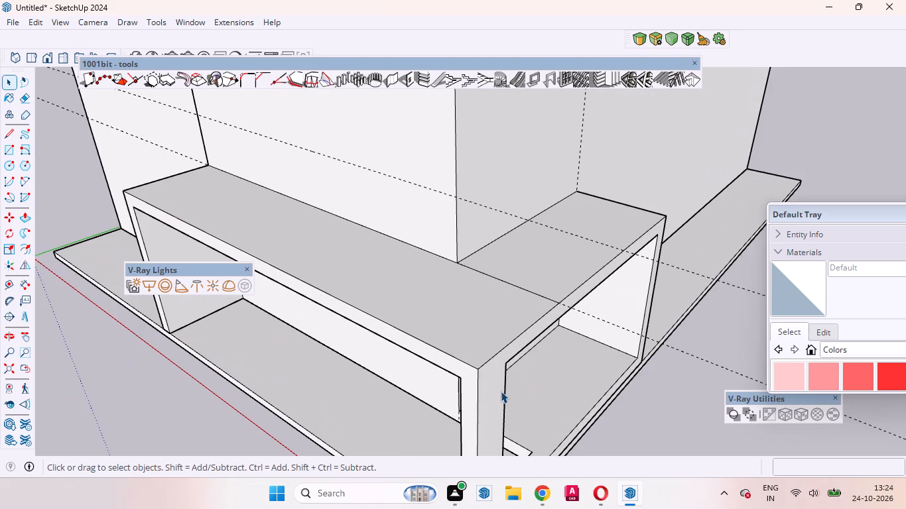
{"action": "left_click", "coordinate": [492, 381]}
{"action": "left_click", "coordinate": [491, 380]}
{"action": "triple_click", "coordinate": [493, 390]}
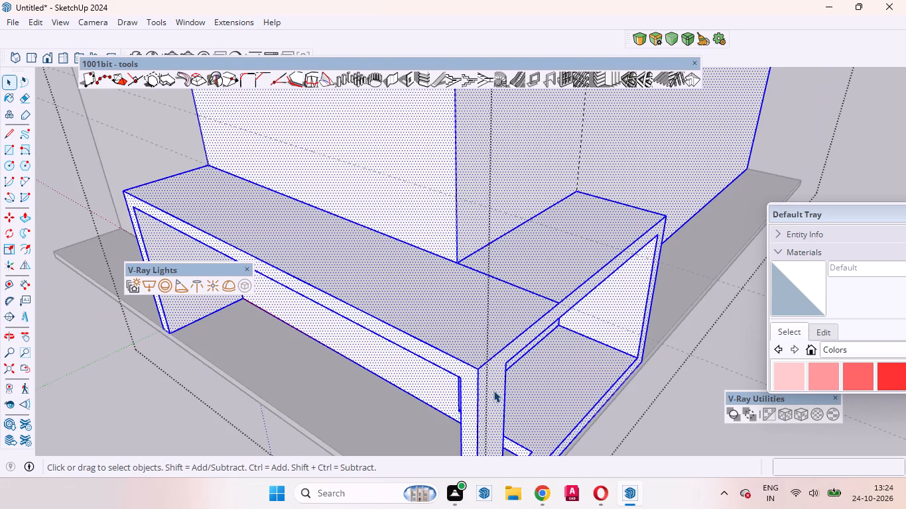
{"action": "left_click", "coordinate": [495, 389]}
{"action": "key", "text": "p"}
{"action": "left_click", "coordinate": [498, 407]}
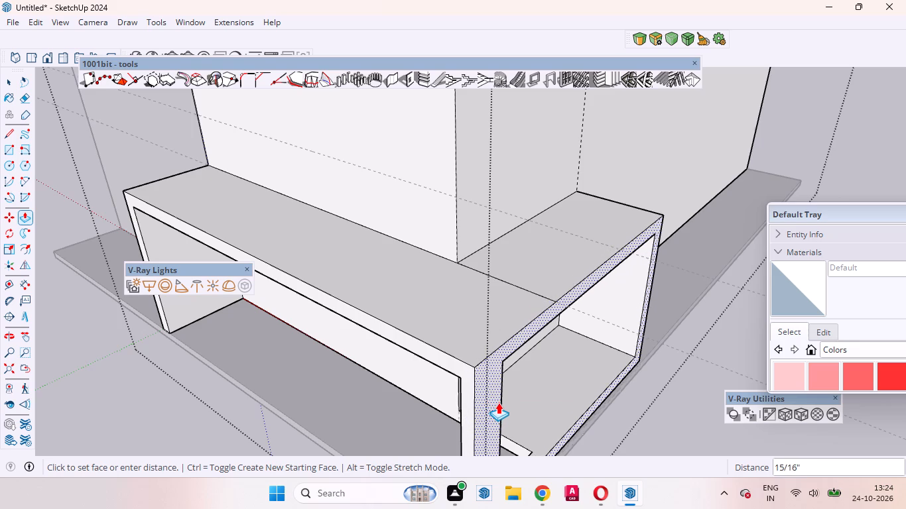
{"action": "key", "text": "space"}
Thicken the front corner post by pulling its inner face about 1' 9 3/16" into the front opening.
{"action": "scroll", "coordinate": [625, 368], "scroll_direction": "down", "scroll_amount": 9}
{"action": "middle_click_drag", "start_coordinate": [536, 370], "coordinate": [720, 350]}
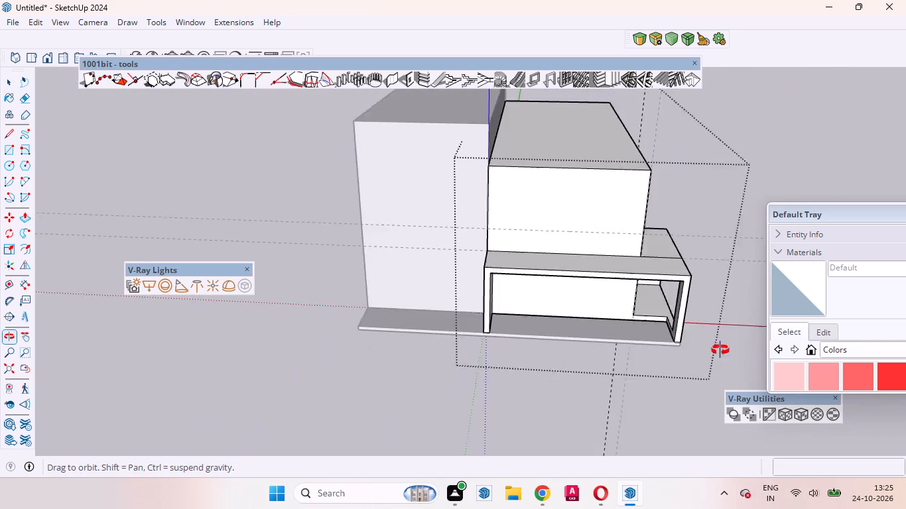
{"action": "middle_click_drag", "start_coordinate": [720, 350], "coordinate": [739, 342]}
{"action": "scroll", "coordinate": [694, 287], "scroll_direction": "up", "scroll_amount": 14}
{"action": "left_click", "coordinate": [680, 313]}
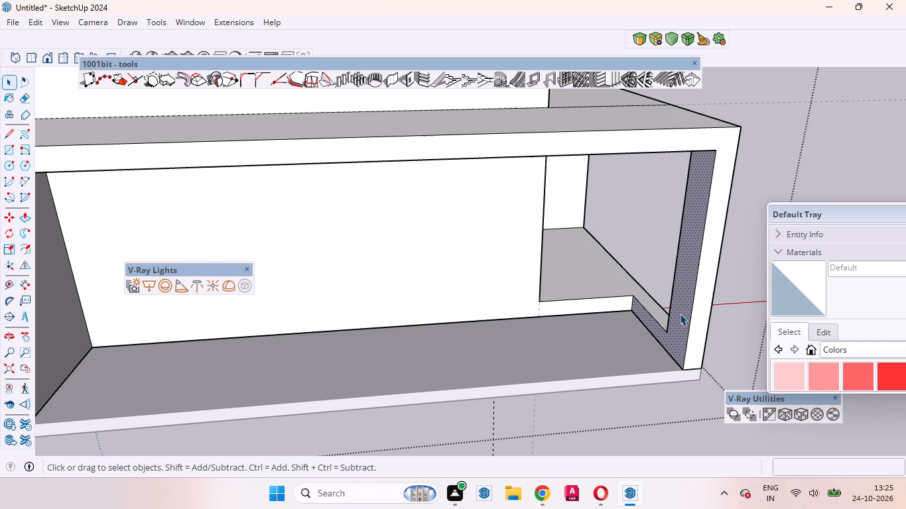
{"action": "key", "text": "p"}
{"action": "left_click", "coordinate": [680, 313]}
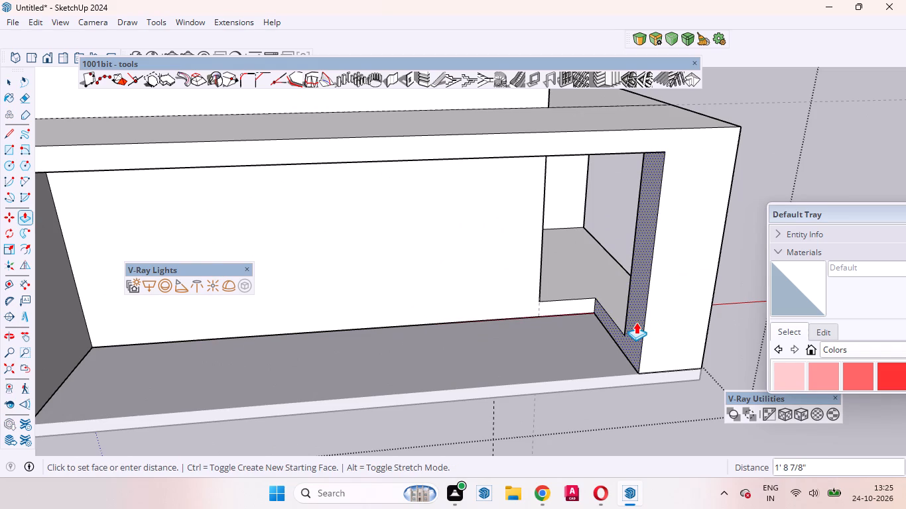
{"action": "left_click", "coordinate": [635, 322]}
{"action": "middle_click_drag", "start_coordinate": [690, 339], "coordinate": [525, 357]}
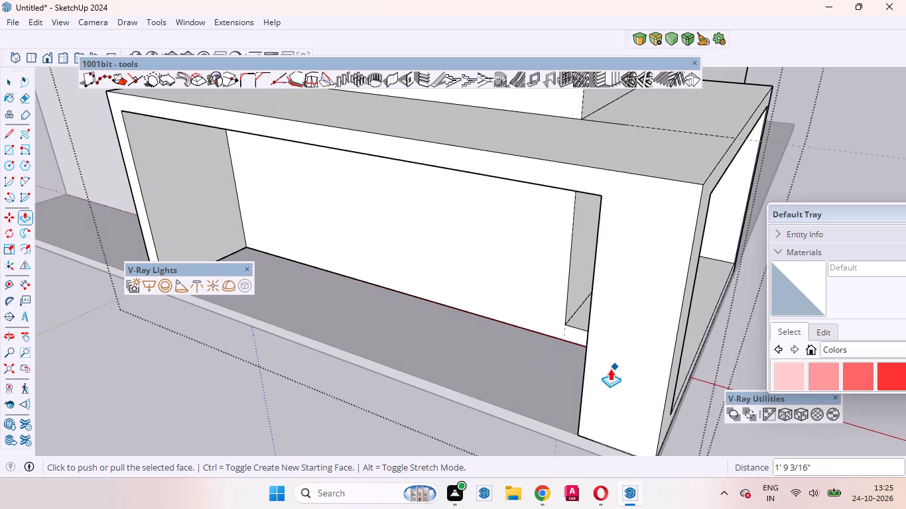
{"action": "key", "text": "space"}
Push the side frame's outer face about 1' 7 3/16" inward, setting the corner post back from the slab edge.
{"action": "scroll", "coordinate": [501, 353], "scroll_direction": "down", "scroll_amount": 5}
{"action": "scroll", "coordinate": [615, 320], "scroll_direction": "up", "scroll_amount": 4}
{"action": "middle_click_drag", "start_coordinate": [602, 353], "coordinate": [556, 351]}
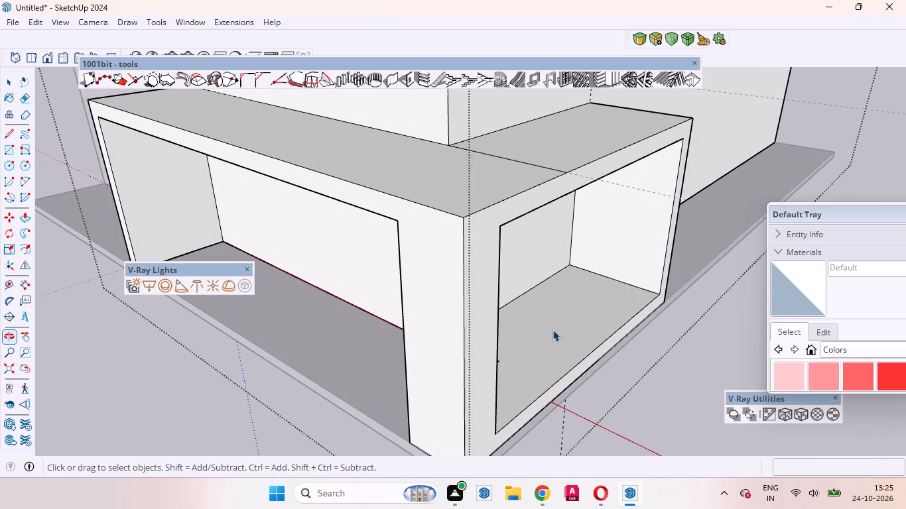
{"action": "left_click", "coordinate": [478, 307]}
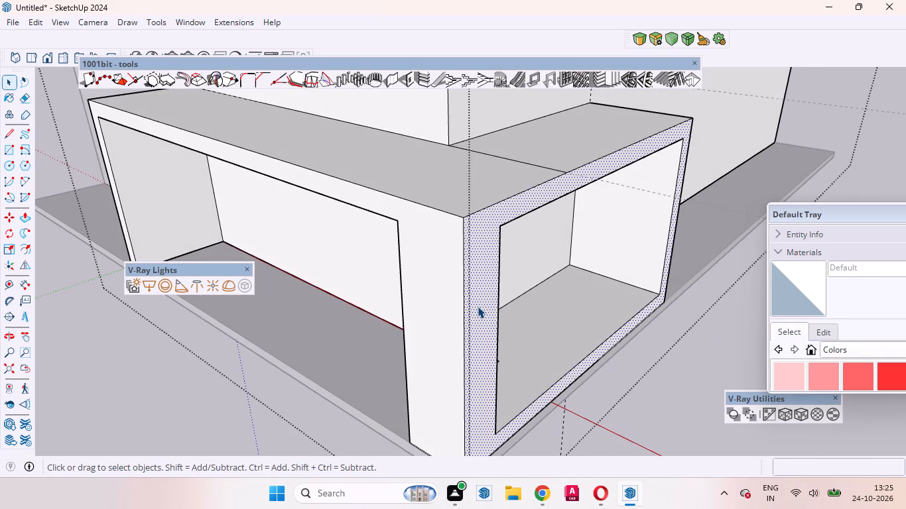
{"action": "key", "text": "p"}
{"action": "left_click", "coordinate": [478, 306]}
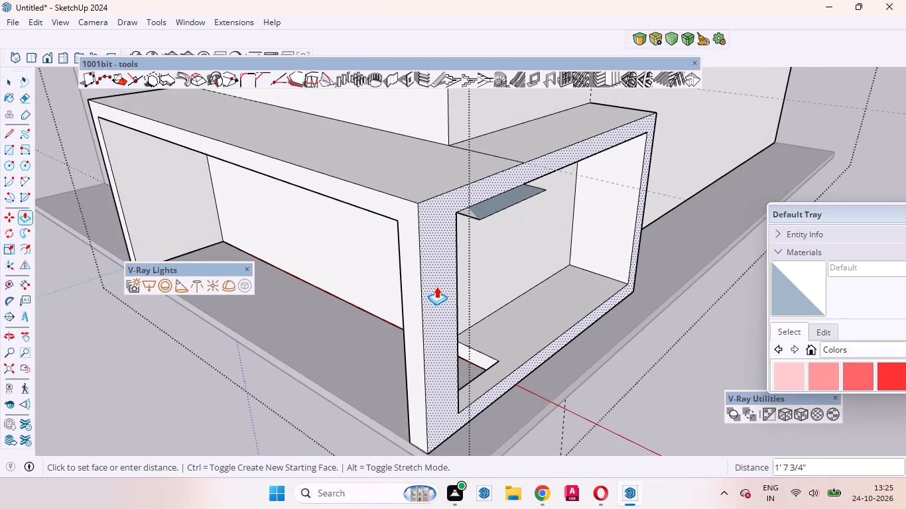
{"action": "left_click", "coordinate": [438, 286]}
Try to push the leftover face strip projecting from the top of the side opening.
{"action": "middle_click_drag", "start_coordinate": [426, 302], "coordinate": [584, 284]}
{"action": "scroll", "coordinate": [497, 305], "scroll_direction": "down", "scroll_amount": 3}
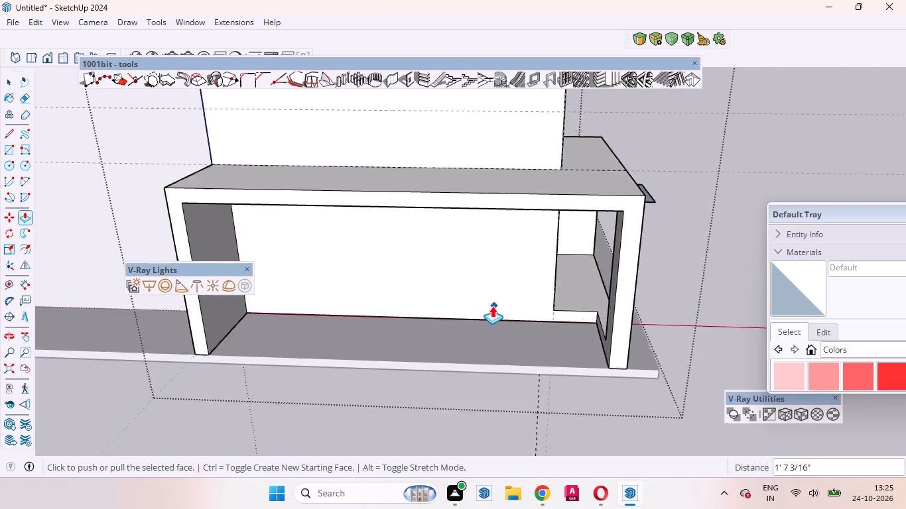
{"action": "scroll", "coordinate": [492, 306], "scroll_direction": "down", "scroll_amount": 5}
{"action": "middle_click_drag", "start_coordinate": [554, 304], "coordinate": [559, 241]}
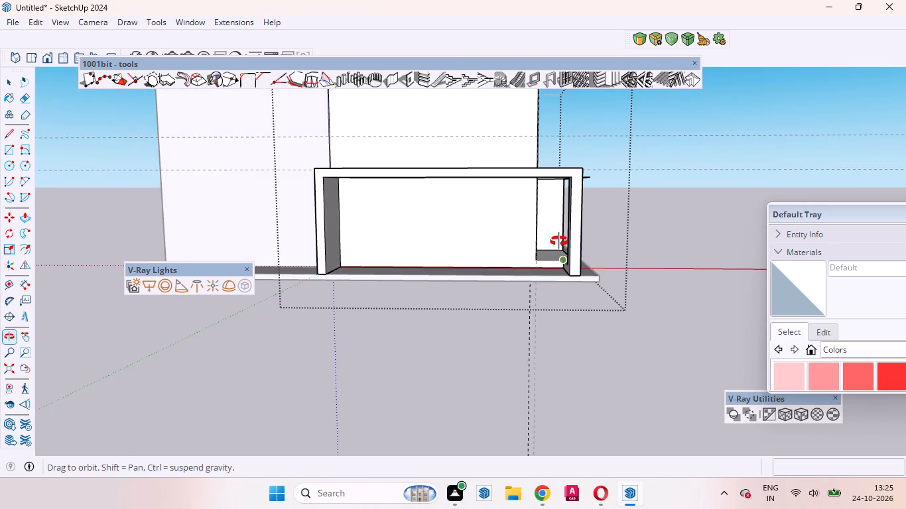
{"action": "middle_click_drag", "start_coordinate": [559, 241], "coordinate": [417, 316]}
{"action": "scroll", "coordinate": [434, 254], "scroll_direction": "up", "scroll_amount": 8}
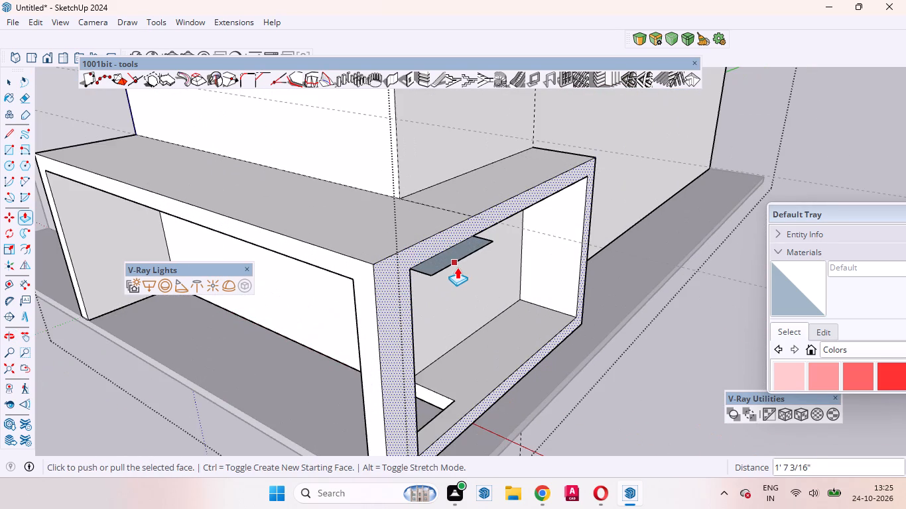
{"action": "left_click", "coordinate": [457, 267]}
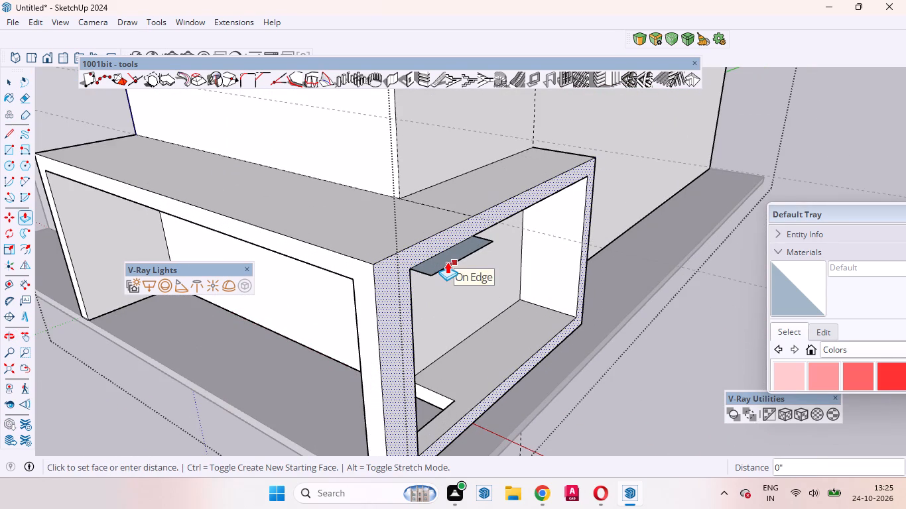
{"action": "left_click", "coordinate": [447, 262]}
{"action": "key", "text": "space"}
Delete the outer edge of the strip projecting from the top of the side opening to remove its face.
{"action": "middle_click_drag", "start_coordinate": [472, 287], "coordinate": [428, 194]}
{"action": "scroll", "coordinate": [526, 414], "scroll_direction": "down", "scroll_amount": 8}
{"action": "scroll", "coordinate": [454, 220], "scroll_direction": "down", "scroll_amount": 4}
{"action": "scroll", "coordinate": [430, 173], "scroll_direction": "up", "scroll_amount": 2}
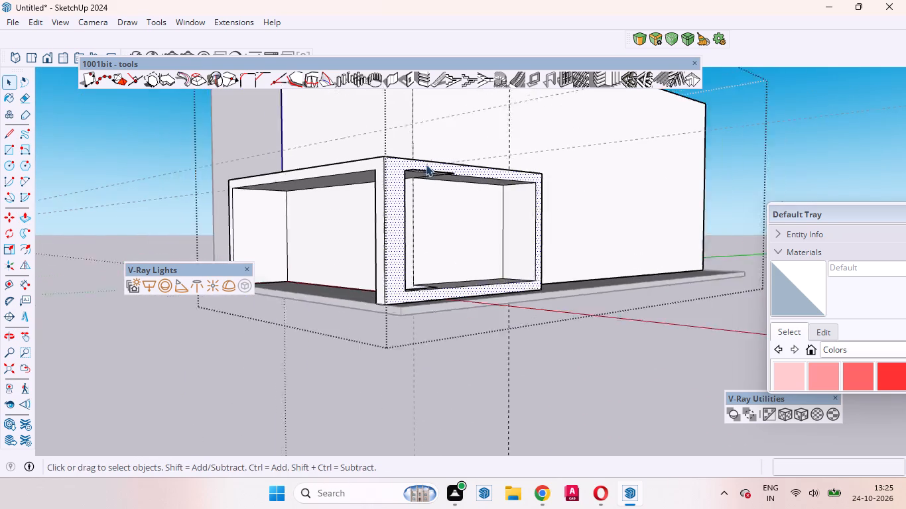
{"action": "scroll", "coordinate": [426, 164], "scroll_direction": "up", "scroll_amount": 13}
{"action": "middle_click_drag", "start_coordinate": [422, 204], "coordinate": [405, 130]}
{"action": "left_click", "coordinate": [405, 110]}
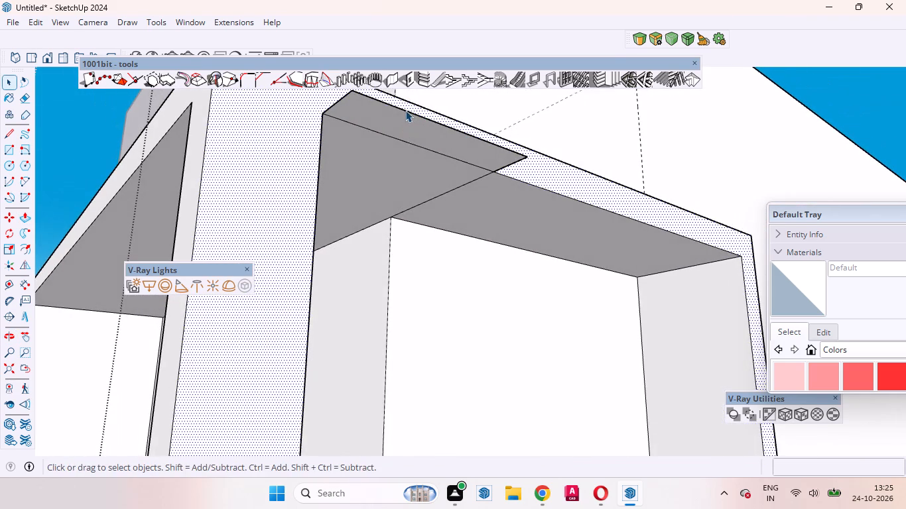
{"action": "key", "text": "Delete"}
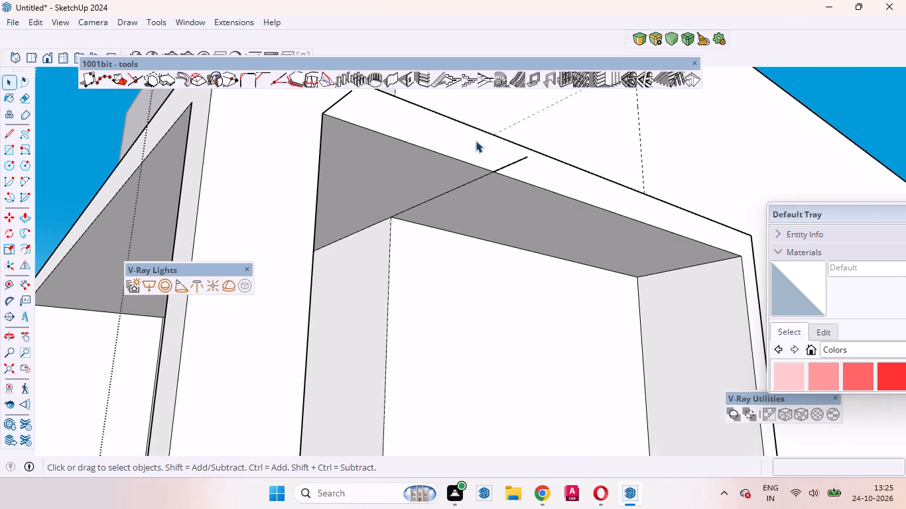
Delete the strip's stray end edges and the seam dividing the underside of the side opening's top.
{"action": "left_click", "coordinate": [513, 162]}
{"action": "key", "text": "Delete"}
{"action": "left_click", "coordinate": [478, 182]}
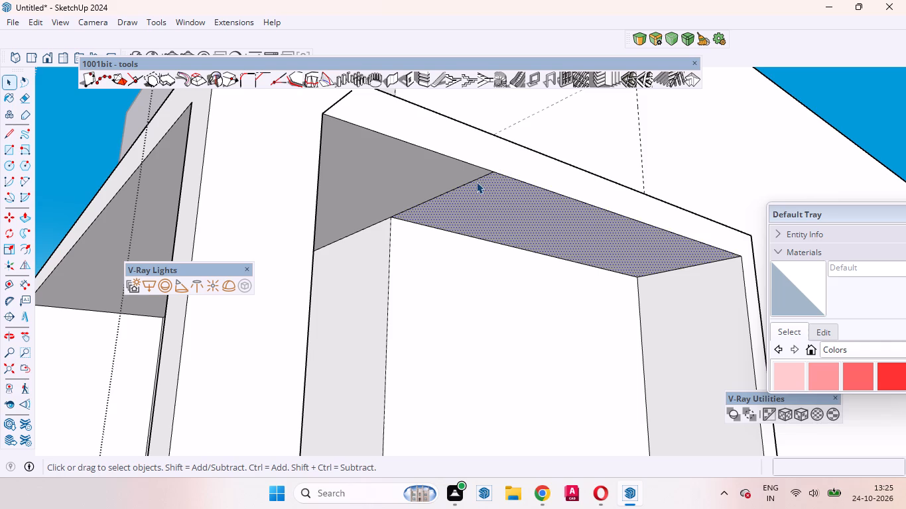
{"action": "left_click", "coordinate": [476, 182]}
{"action": "key", "text": "Delete"}
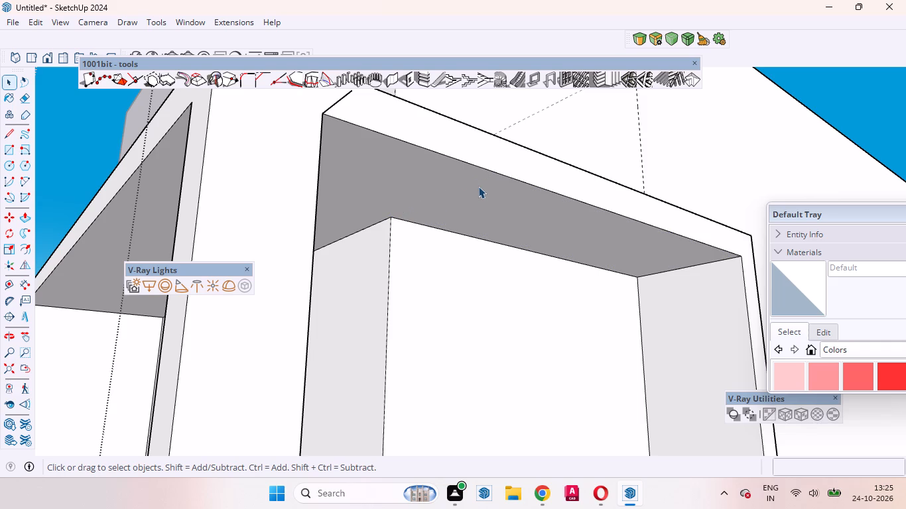
{"action": "left_click", "coordinate": [338, 103]}
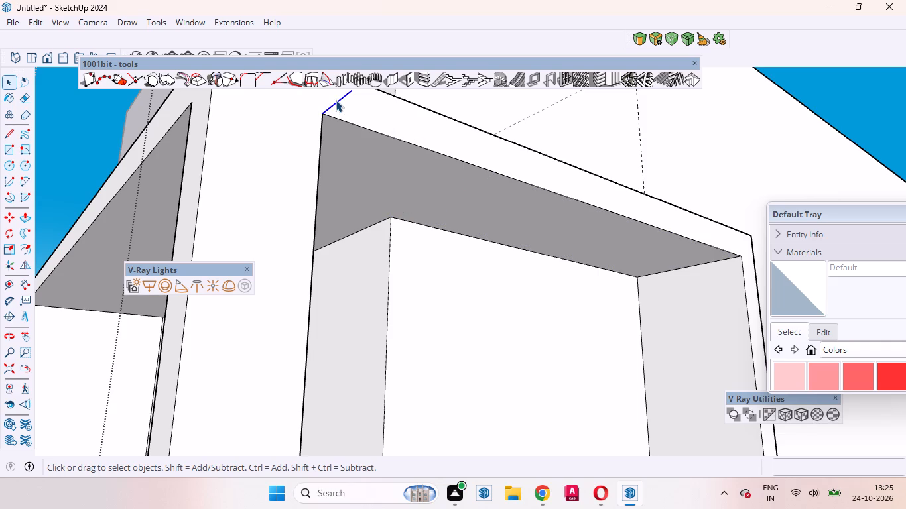
{"action": "key", "text": "Delete"}
Examine the reshaped corner frame and its openings from the side, above and the front.
{"action": "scroll", "coordinate": [424, 302], "scroll_direction": "down", "scroll_amount": 9}
{"action": "middle_click_drag", "start_coordinate": [419, 290], "coordinate": [353, 382]}
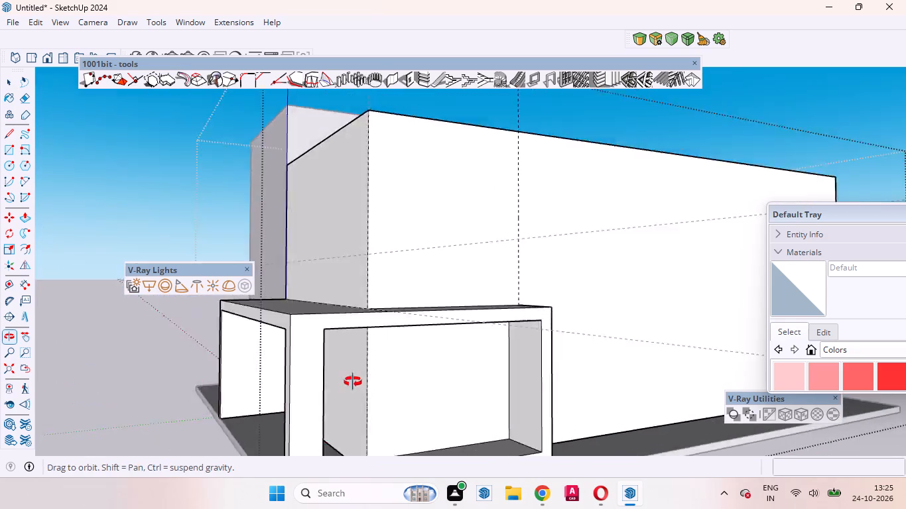
{"action": "middle_click_drag", "start_coordinate": [353, 382], "coordinate": [469, 386]}
{"action": "scroll", "coordinate": [548, 336], "scroll_direction": "down", "scroll_amount": 8}
{"action": "middle_click_drag", "start_coordinate": [488, 367], "coordinate": [629, 445]}
{"action": "scroll", "coordinate": [621, 425], "scroll_direction": "up", "scroll_amount": 2}
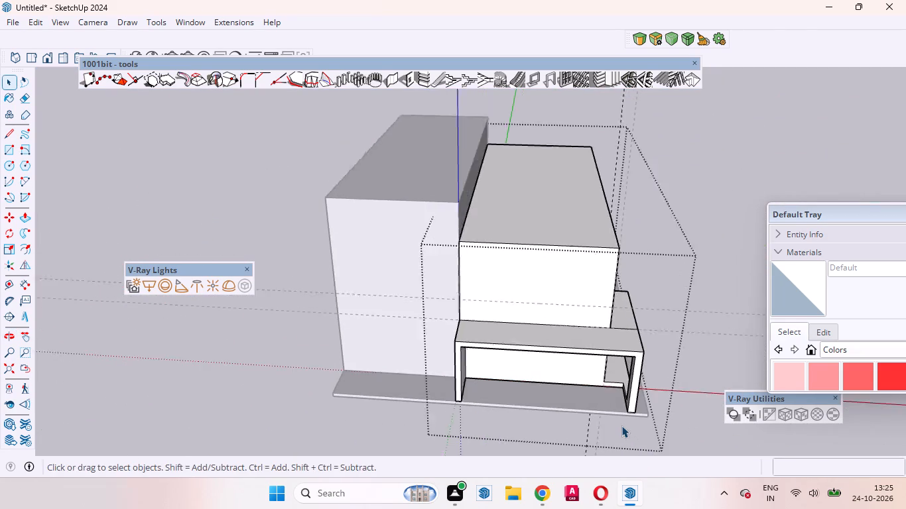
{"action": "scroll", "coordinate": [621, 425], "scroll_direction": "up", "scroll_amount": 8}
{"action": "middle_click_drag", "start_coordinate": [580, 418], "coordinate": [559, 388]}
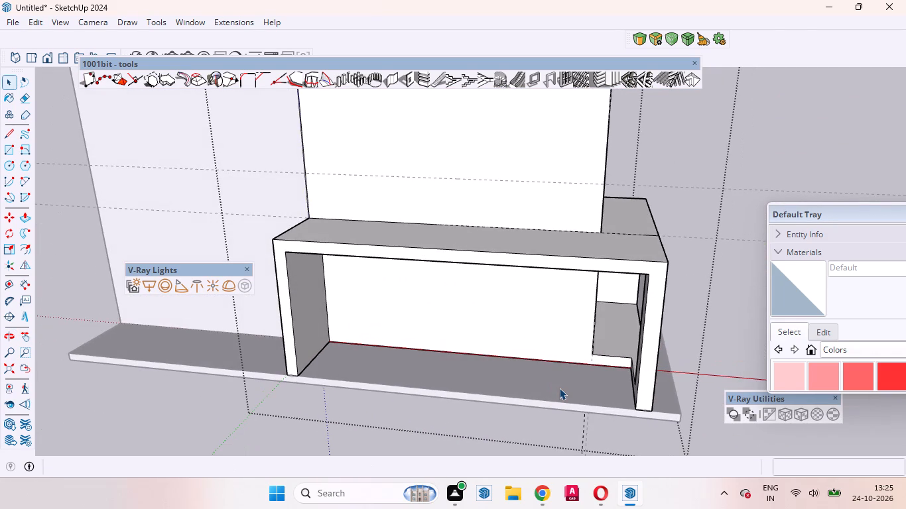
{"action": "scroll", "coordinate": [562, 388], "scroll_direction": "down", "scroll_amount": 1}
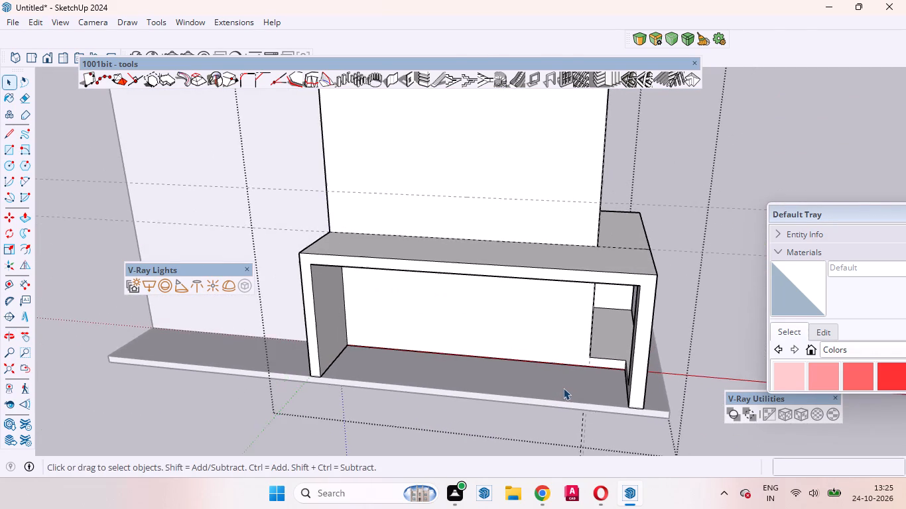
{"action": "scroll", "coordinate": [563, 388], "scroll_direction": "down", "scroll_amount": 1}
{"action": "middle_click_drag", "start_coordinate": [572, 394], "coordinate": [586, 413]}
{"action": "scroll", "coordinate": [667, 402], "scroll_direction": "down", "scroll_amount": 4}
{"action": "scroll", "coordinate": [653, 398], "scroll_direction": "up", "scroll_amount": 3}
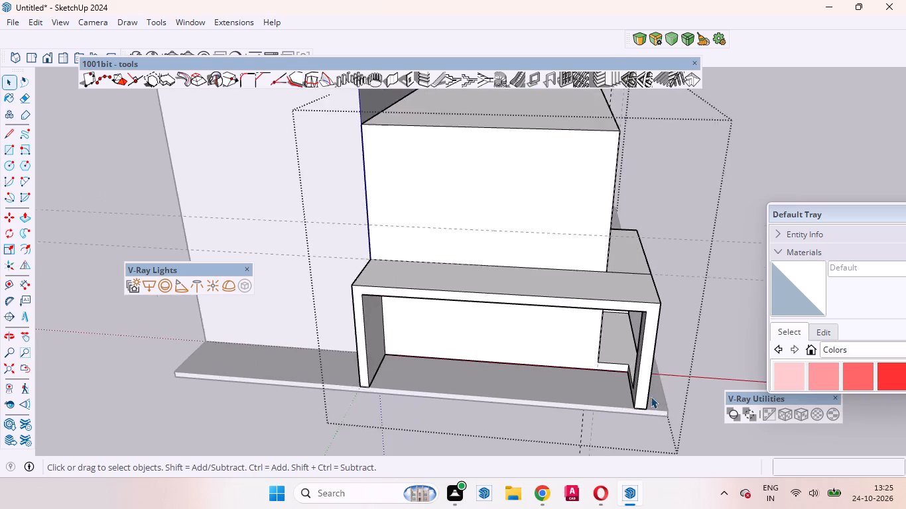
Place a vertical guide on the recessed front wall, 2' in from its inner edge on the tall block's side.
{"action": "scroll", "coordinate": [651, 396], "scroll_direction": "up", "scroll_amount": 5}
{"action": "middle_click_drag", "start_coordinate": [612, 412], "coordinate": [619, 331]}
{"action": "scroll", "coordinate": [625, 363], "scroll_direction": "down", "scroll_amount": 4}
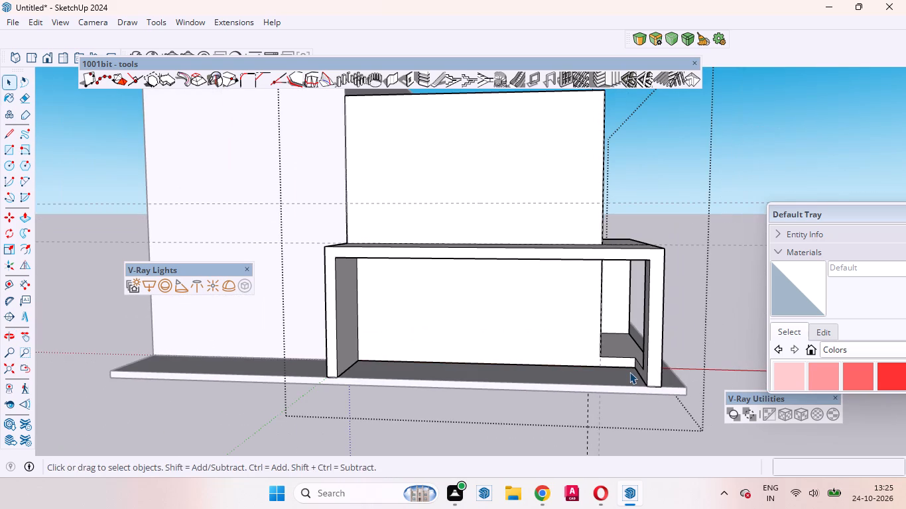
{"action": "scroll", "coordinate": [638, 361], "scroll_direction": "down", "scroll_amount": 2}
{"action": "scroll", "coordinate": [385, 277], "scroll_direction": "up", "scroll_amount": 3}
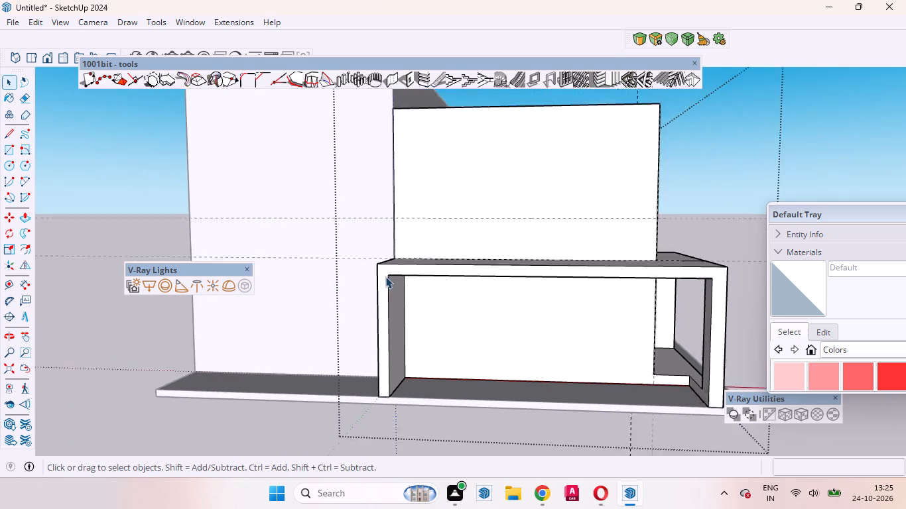
{"action": "scroll", "coordinate": [385, 276], "scroll_direction": "up", "scroll_amount": 4}
{"action": "scroll", "coordinate": [419, 357], "scroll_direction": "down", "scroll_amount": 9}
{"action": "middle_click_drag", "start_coordinate": [451, 351], "coordinate": [462, 313]}
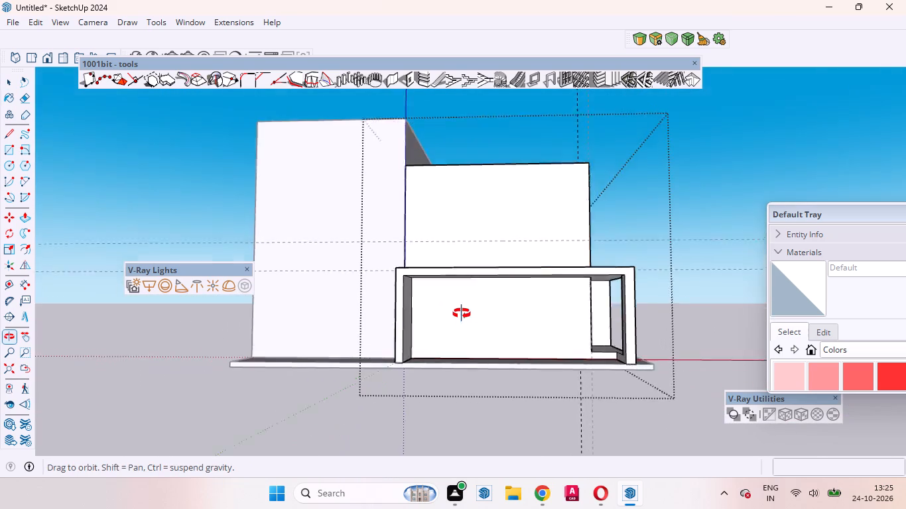
{"action": "middle_click_drag", "start_coordinate": [462, 313], "coordinate": [456, 336]}
{"action": "key", "text": "t"}
{"action": "scroll", "coordinate": [435, 339], "scroll_direction": "up", "scroll_amount": 5}
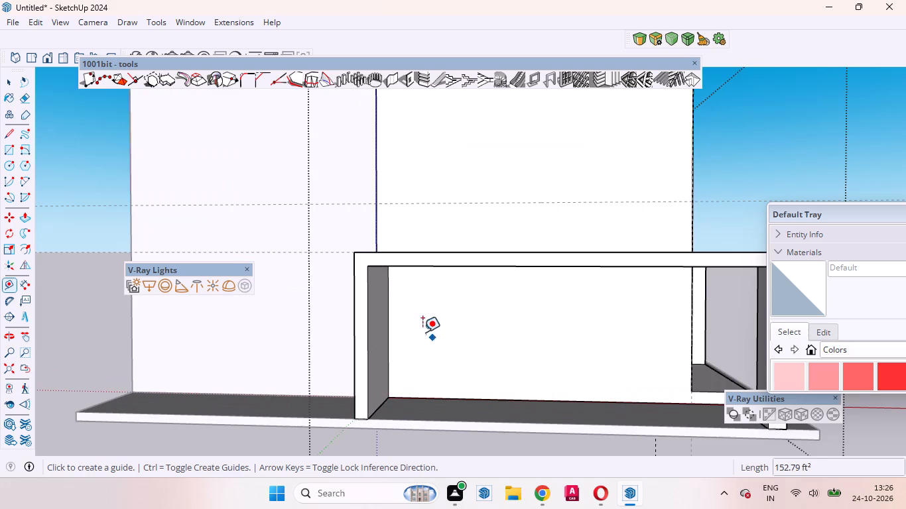
{"action": "left_click", "coordinate": [392, 321]}
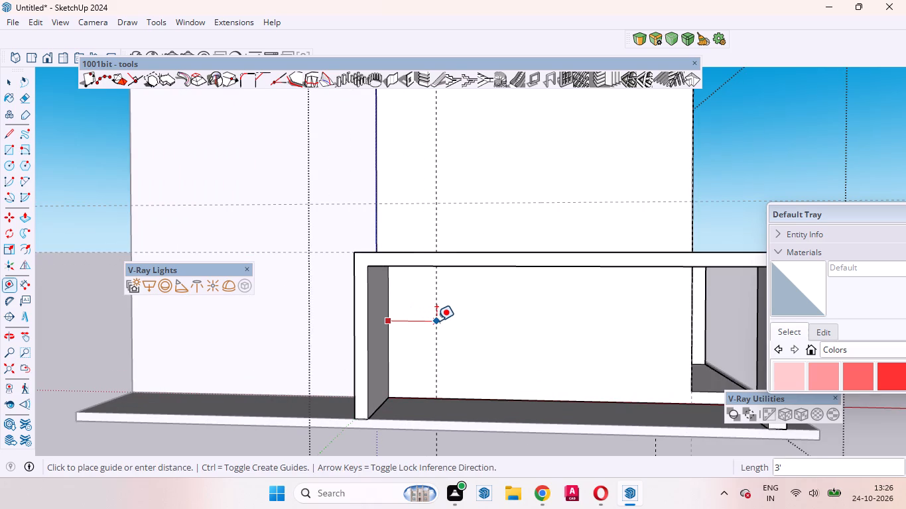
{"action": "key", "text": "2"}
{"action": "key", "text": "apostrophe"}
{"action": "key", "text": "Return"}
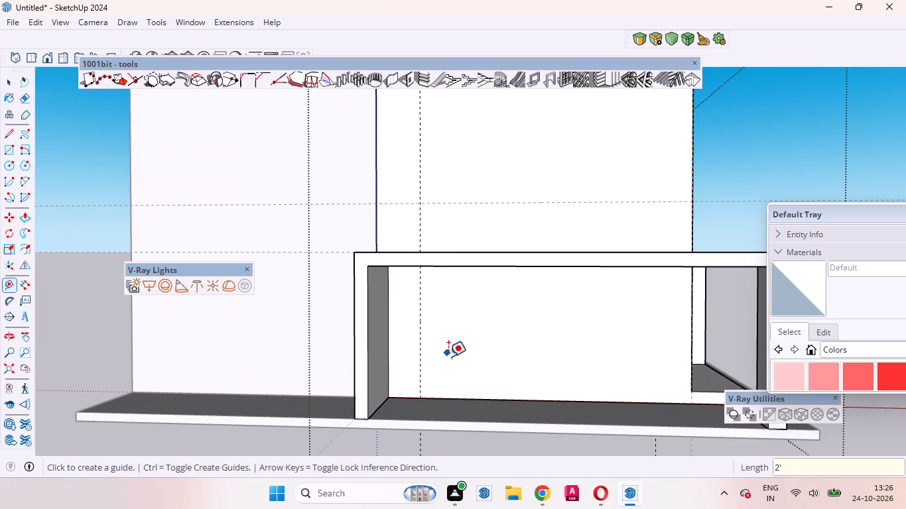
Add two more vertical guides across the recessed front wall, 4' from the first guide and 2' beyond that one.
{"action": "middle_click_drag", "start_coordinate": [448, 367], "coordinate": [441, 397]}
{"action": "scroll", "coordinate": [420, 386], "scroll_direction": "down", "scroll_amount": 7}
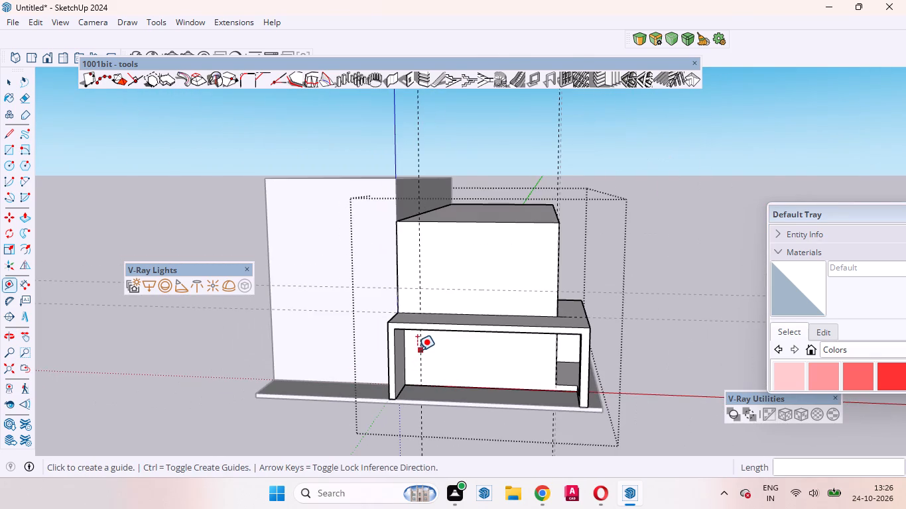
{"action": "left_click", "coordinate": [417, 351]}
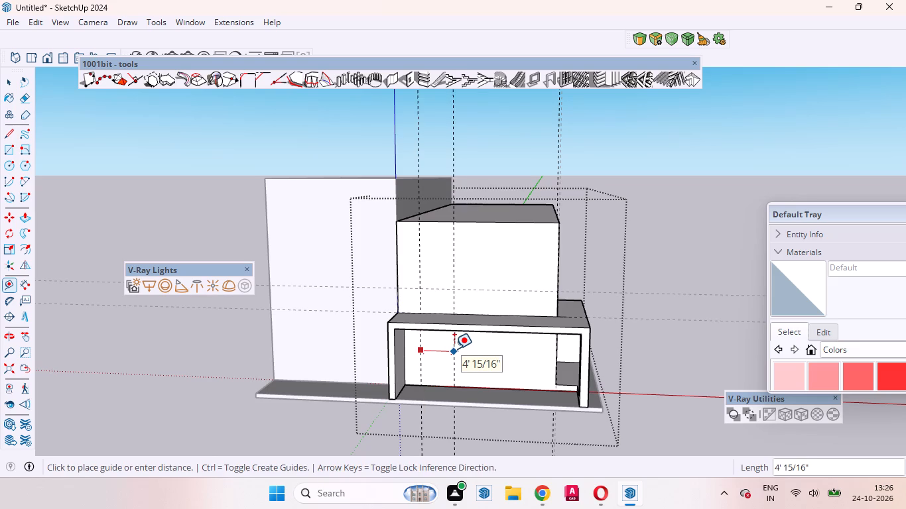
{"action": "type", "text": "4'"}
{"action": "key", "text": "Return"}
{"action": "middle_click_drag", "start_coordinate": [464, 381], "coordinate": [458, 363]}
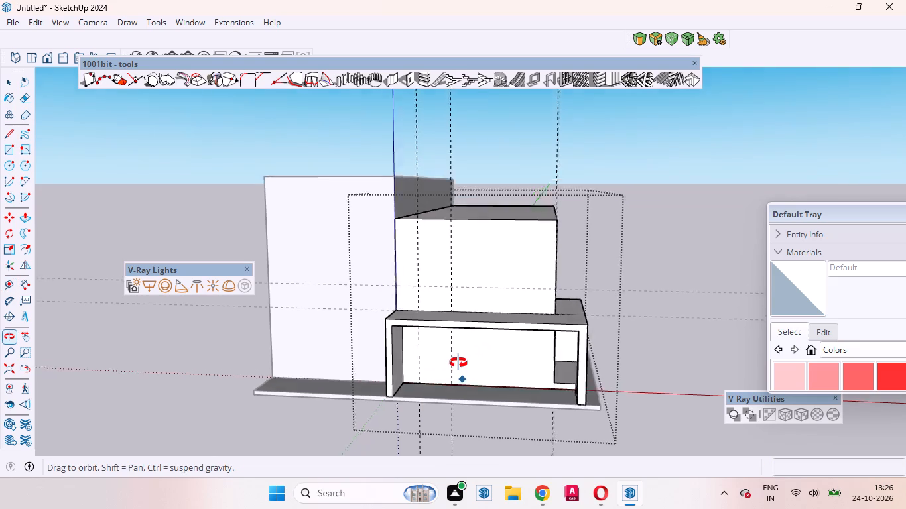
{"action": "middle_click_drag", "start_coordinate": [458, 363], "coordinate": [462, 354]}
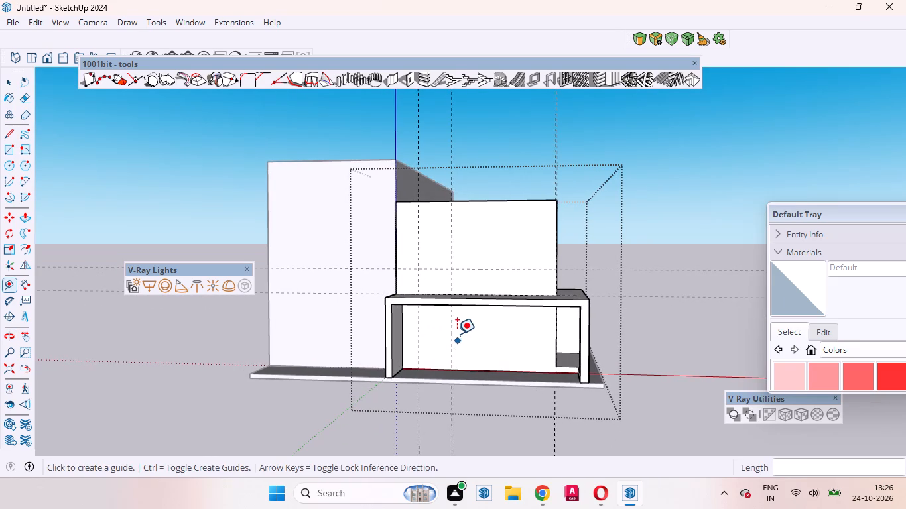
{"action": "left_click", "coordinate": [454, 329]}
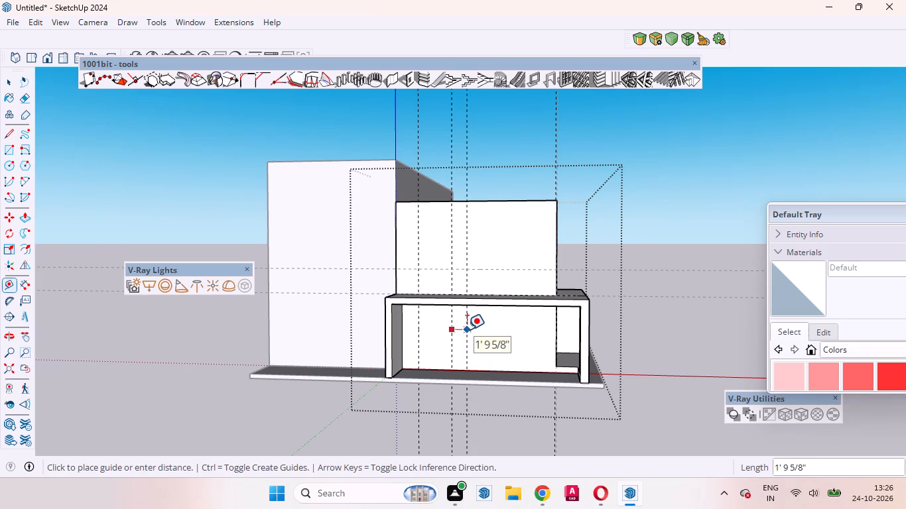
{"action": "type", "text": "2'"}
{"action": "key", "text": "Return"}
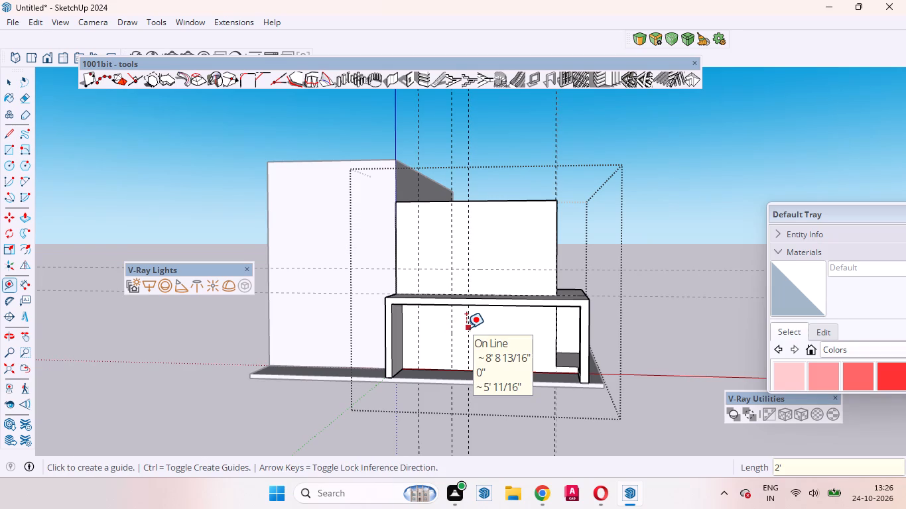
Continue the vertical guides toward the open corner, with one 3' from the last guide and another 24" beyond it.
{"action": "left_click", "coordinate": [466, 328]}
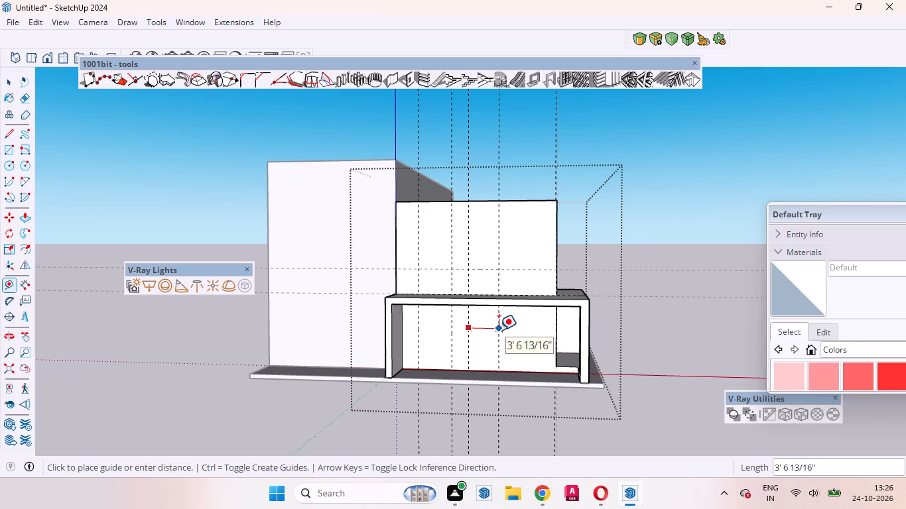
{"action": "type", "text": "3'"}
{"action": "key", "text": "Return"}
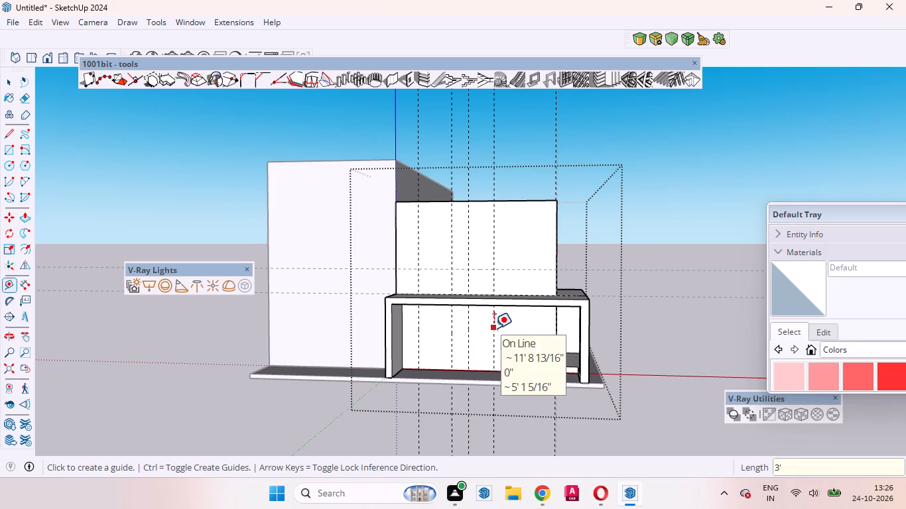
{"action": "left_click", "coordinate": [494, 328]}
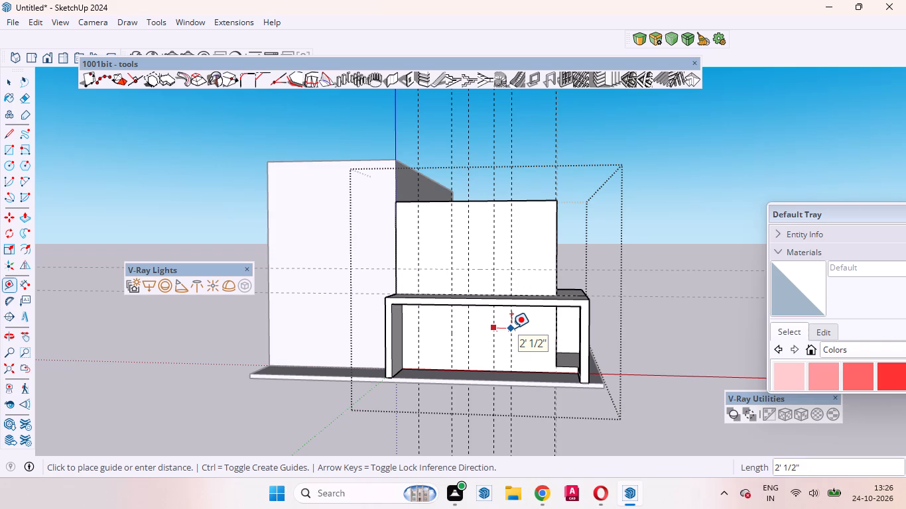
{"action": "type", "text": "24"}
{"action": "key", "text": "Return"}
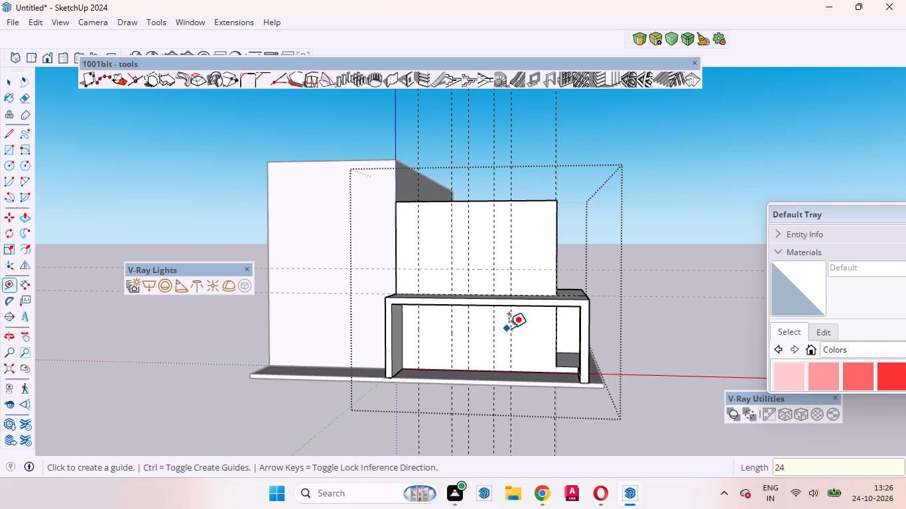
Finish the row of vertical guides with one 3' from the last guide and a final one 2' beyond it.
{"action": "left_click", "coordinate": [510, 329]}
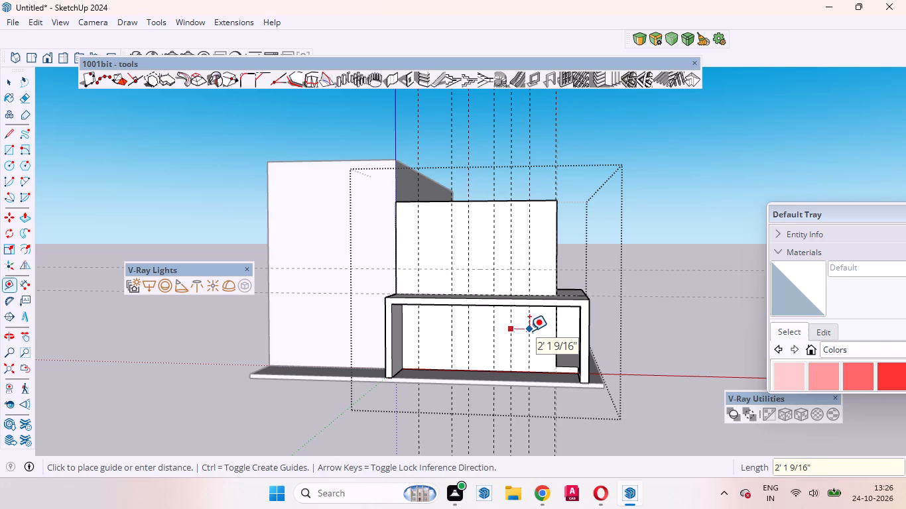
{"action": "type", "text": "3'"}
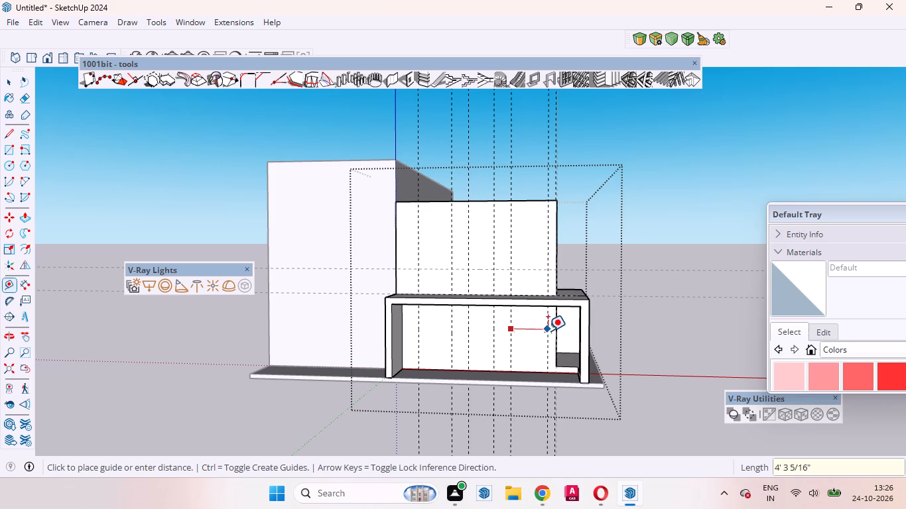
{"action": "type", "text": "3'"}
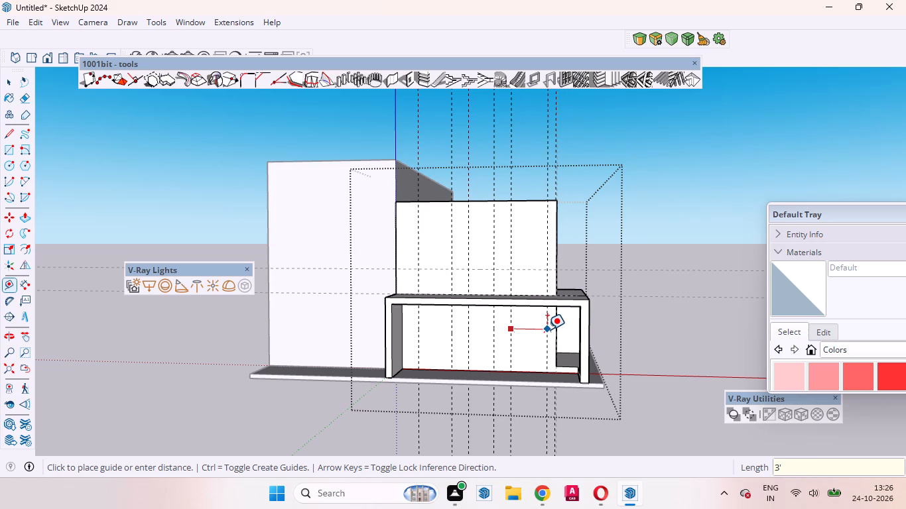
{"action": "key", "text": "Return"}
{"action": "left_click", "coordinate": [539, 326]}
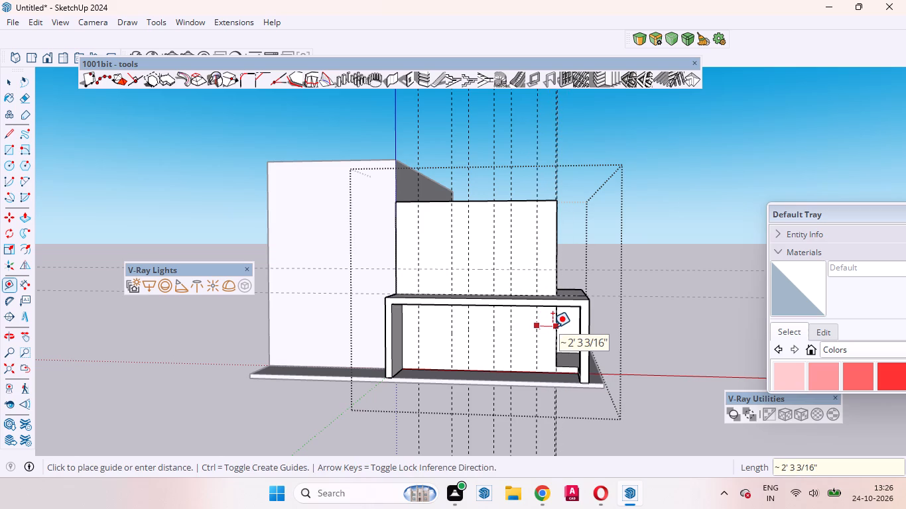
{"action": "key", "text": "2"}
{"action": "key", "text": "apostrophe"}
{"action": "key", "text": "Return"}
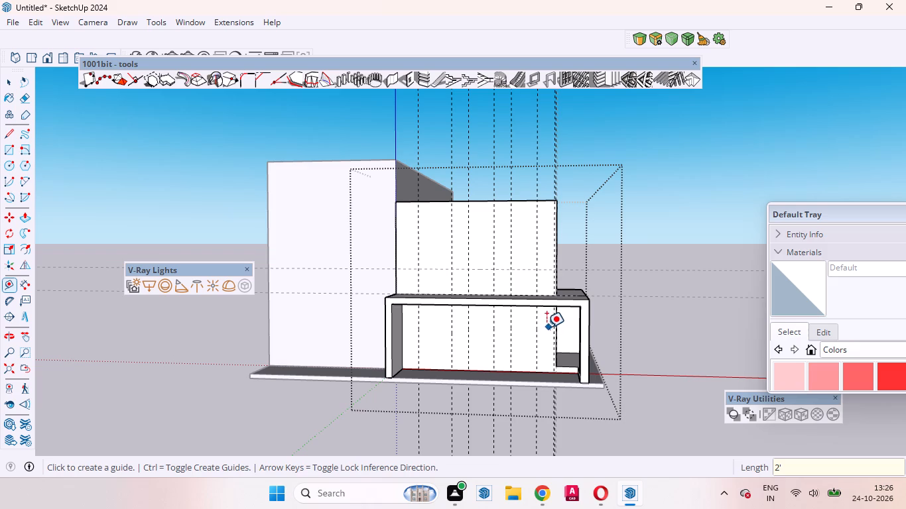
{"action": "key", "text": "space"}
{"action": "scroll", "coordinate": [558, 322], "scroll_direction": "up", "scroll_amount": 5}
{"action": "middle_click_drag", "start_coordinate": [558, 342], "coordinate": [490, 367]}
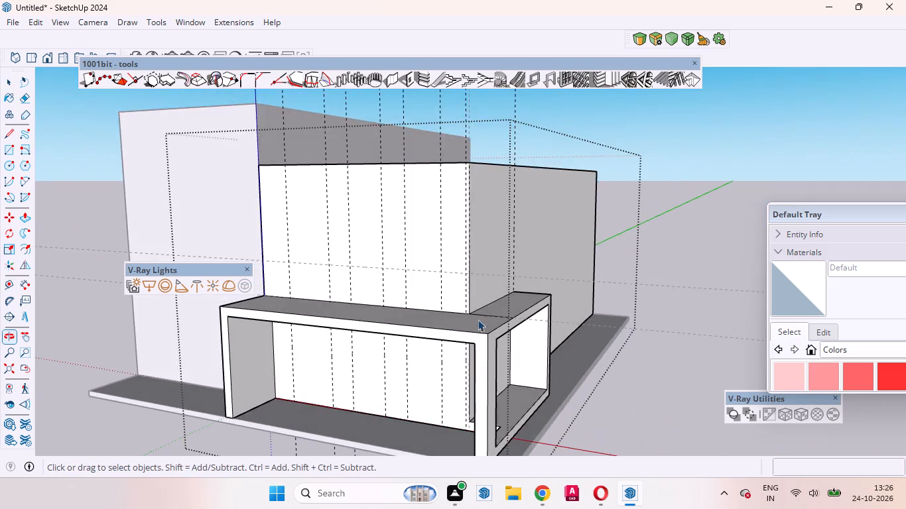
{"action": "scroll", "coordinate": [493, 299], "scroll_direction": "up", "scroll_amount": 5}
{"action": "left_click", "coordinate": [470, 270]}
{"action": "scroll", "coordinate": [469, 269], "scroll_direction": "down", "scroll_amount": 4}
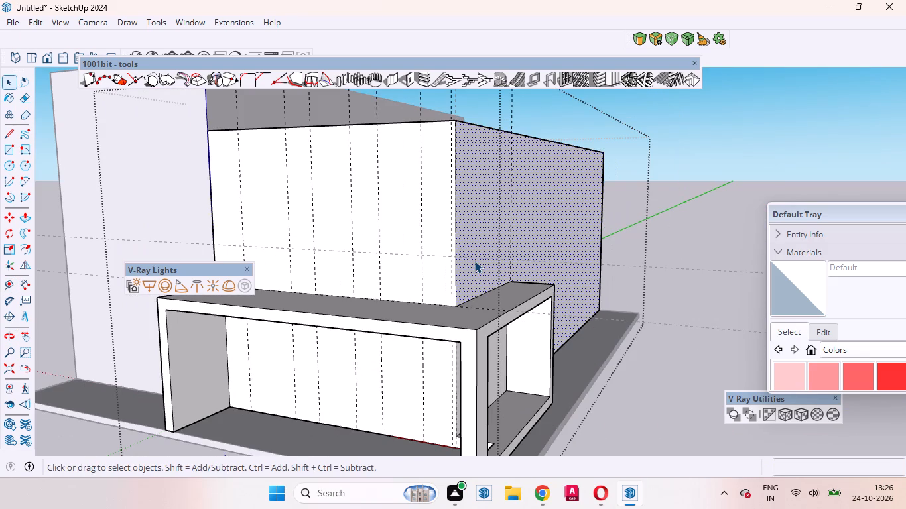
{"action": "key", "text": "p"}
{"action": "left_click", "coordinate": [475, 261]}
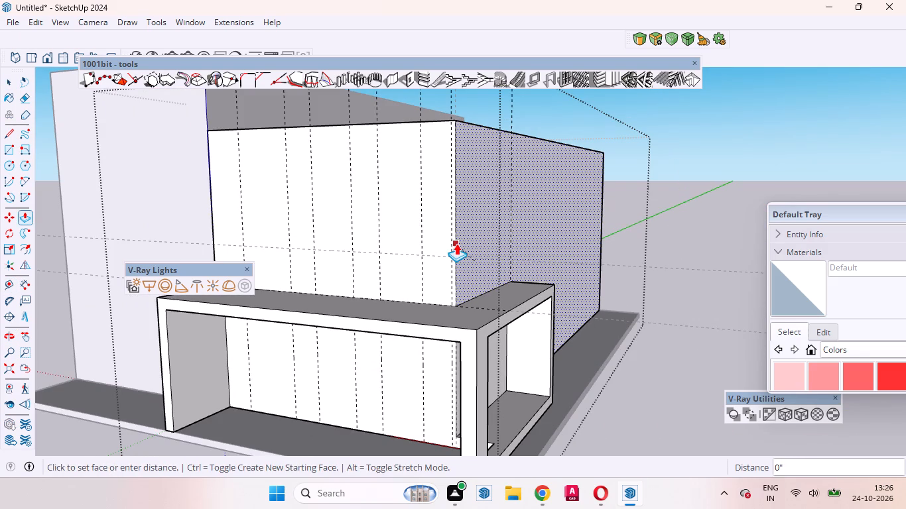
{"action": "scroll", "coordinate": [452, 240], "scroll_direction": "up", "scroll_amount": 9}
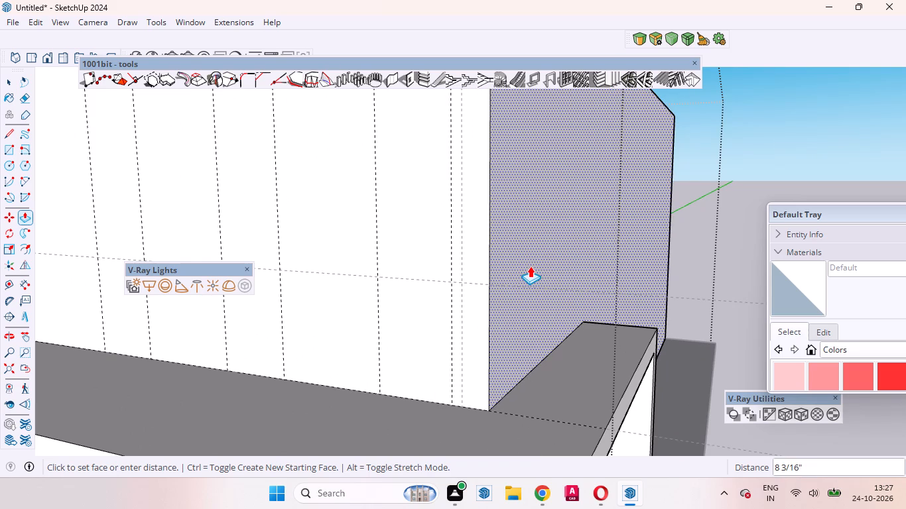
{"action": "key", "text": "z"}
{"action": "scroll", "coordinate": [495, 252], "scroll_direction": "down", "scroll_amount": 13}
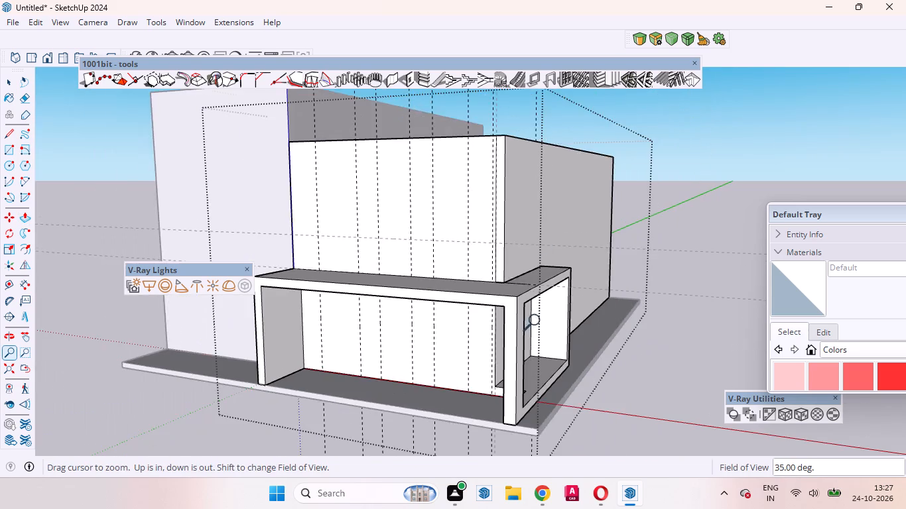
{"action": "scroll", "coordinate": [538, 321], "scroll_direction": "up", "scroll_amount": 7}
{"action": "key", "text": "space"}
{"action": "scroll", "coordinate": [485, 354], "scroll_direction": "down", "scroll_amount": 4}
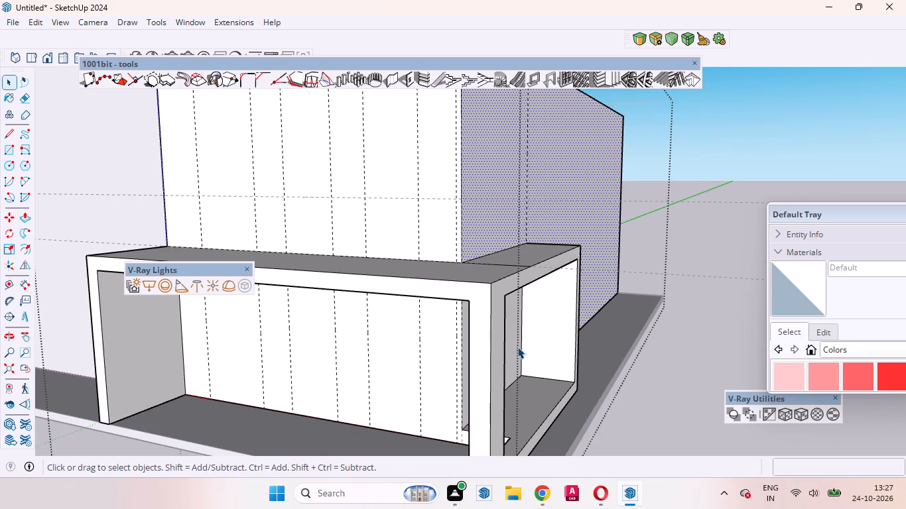
Push the lower wall's side face, inside the corner frame, inward about 3 3/16" to the last vertical guide.
{"action": "middle_click_drag", "start_coordinate": [517, 347], "coordinate": [470, 394]}
{"action": "scroll", "coordinate": [499, 287], "scroll_direction": "down", "scroll_amount": 7}
{"action": "scroll", "coordinate": [495, 360], "scroll_direction": "up", "scroll_amount": 4}
{"action": "middle_click_drag", "start_coordinate": [486, 371], "coordinate": [391, 343]}
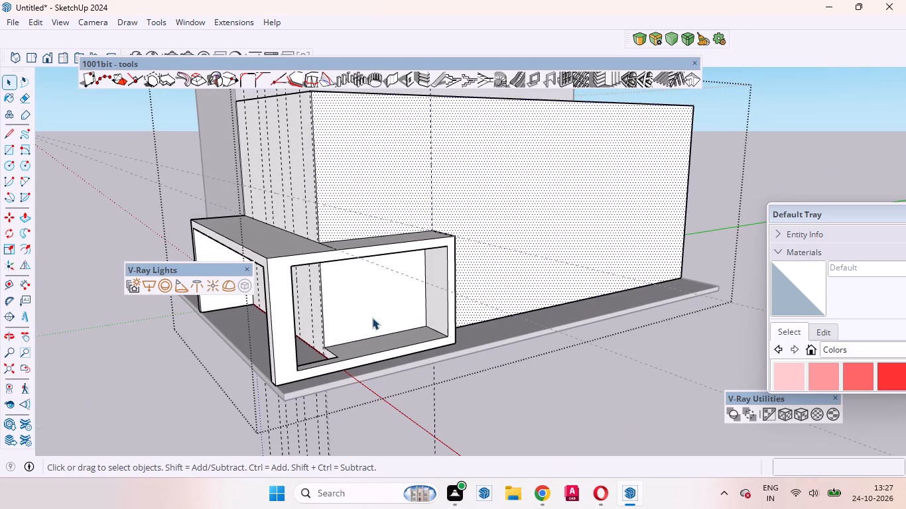
{"action": "left_click", "coordinate": [350, 300]}
{"action": "key", "text": "p"}
{"action": "scroll", "coordinate": [323, 315], "scroll_direction": "up", "scroll_amount": 10}
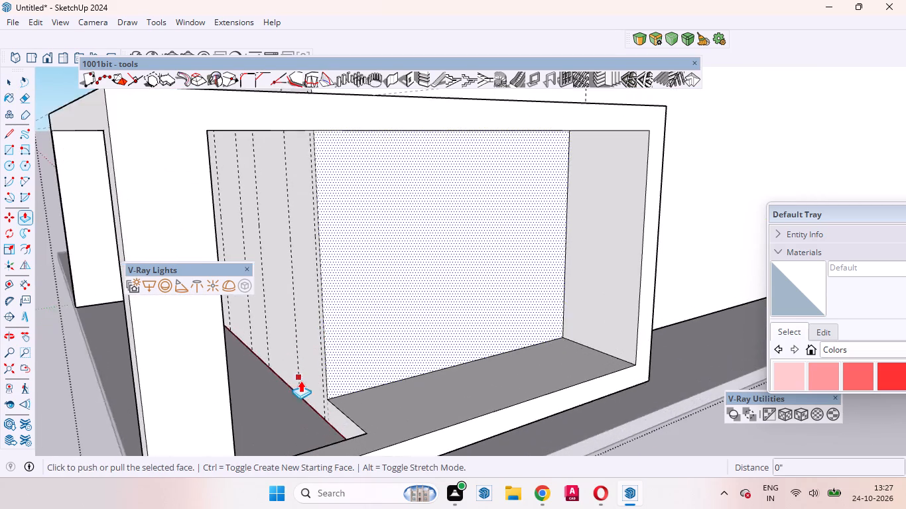
{"action": "middle_click_drag", "start_coordinate": [300, 380], "coordinate": [443, 392]}
{"action": "scroll", "coordinate": [443, 391], "scroll_direction": "up", "scroll_amount": 1}
{"action": "left_click", "coordinate": [664, 341]}
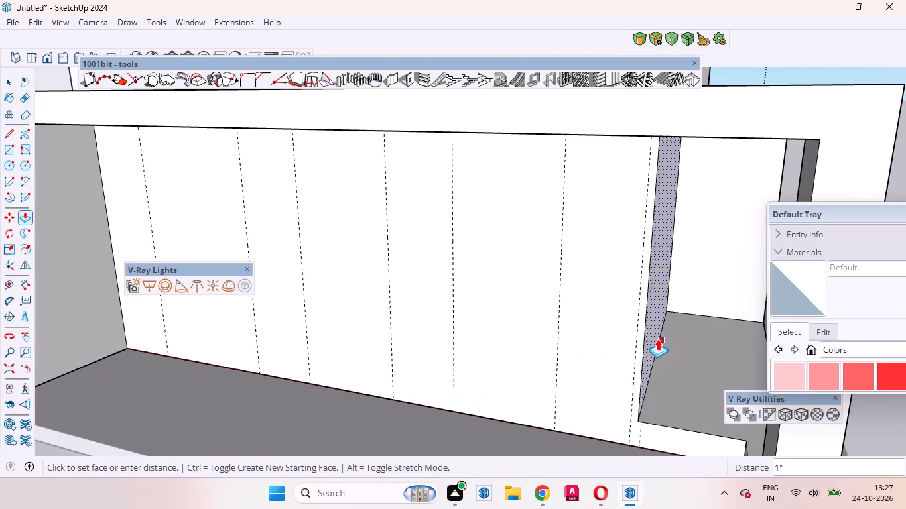
{"action": "left_click", "coordinate": [639, 328]}
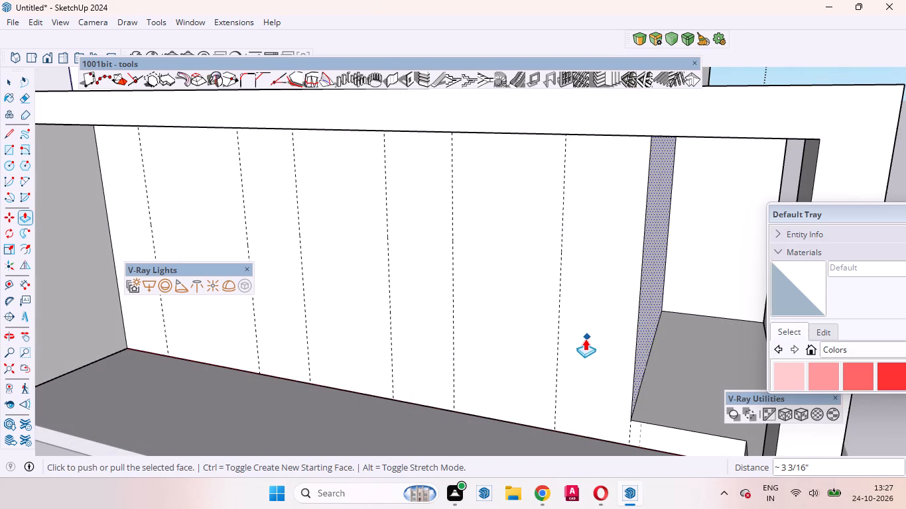
{"action": "scroll", "coordinate": [585, 339], "scroll_direction": "down", "scroll_amount": 9}
{"action": "key", "text": "space"}
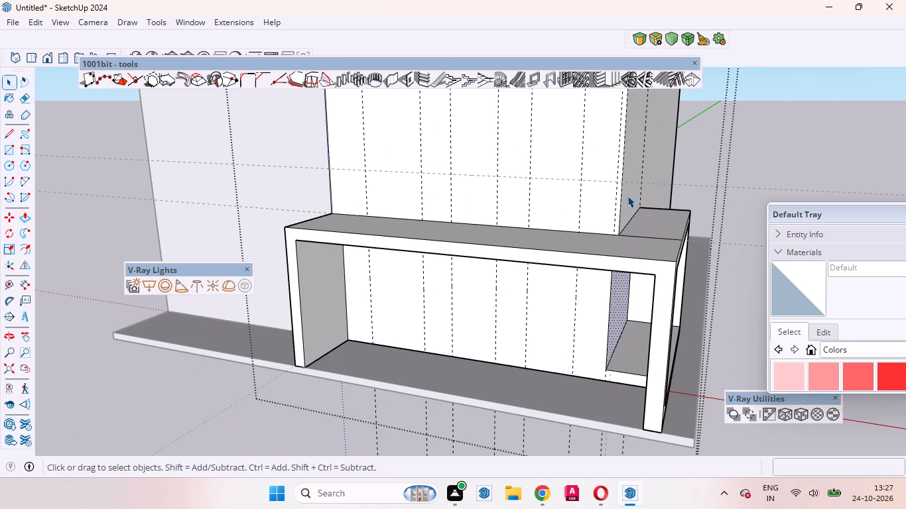
Push the block's side face above the corner frame inward about 3 3/16" to the same guide and exit the group.
{"action": "left_click", "coordinate": [627, 196]}
{"action": "key", "text": "p"}
{"action": "left_click", "coordinate": [627, 196]}
{"action": "scroll", "coordinate": [627, 197], "scroll_direction": "up", "scroll_amount": 7}
{"action": "left_click", "coordinate": [602, 233]}
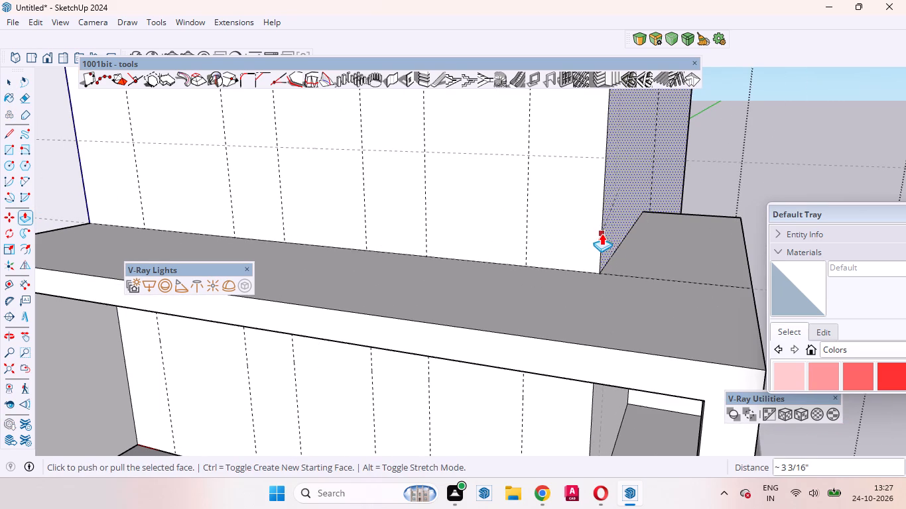
{"action": "scroll", "coordinate": [621, 250], "scroll_direction": "down", "scroll_amount": 16}
{"action": "key", "text": "space"}
{"action": "left_click", "coordinate": [707, 264]}
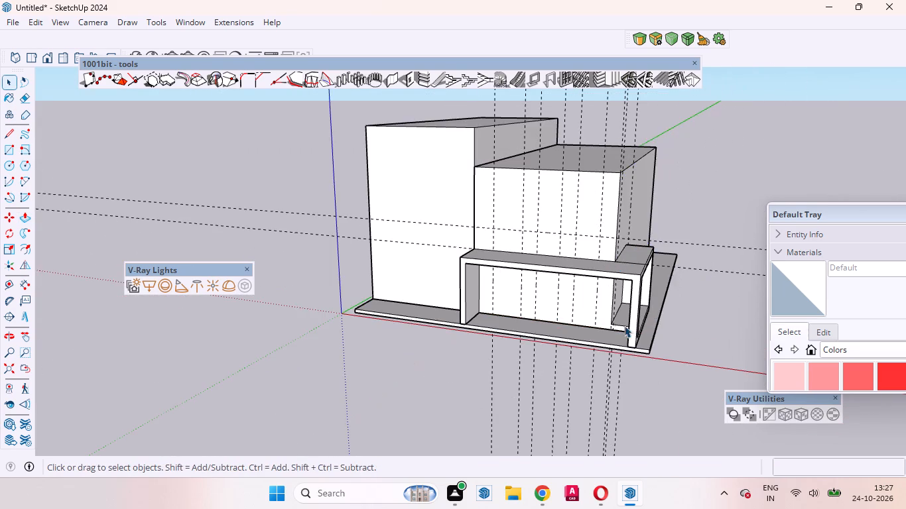
Inside the block's group, draw a full-height rectangle 4' by about 8' 3 3/16" on the recessed front wall, between the first two vertical guides.
{"action": "middle_click_drag", "start_coordinate": [624, 325], "coordinate": [698, 261]}
{"action": "middle_click", "coordinate": [698, 261]}
{"action": "scroll", "coordinate": [661, 255], "scroll_direction": "up", "scroll_amount": 11}
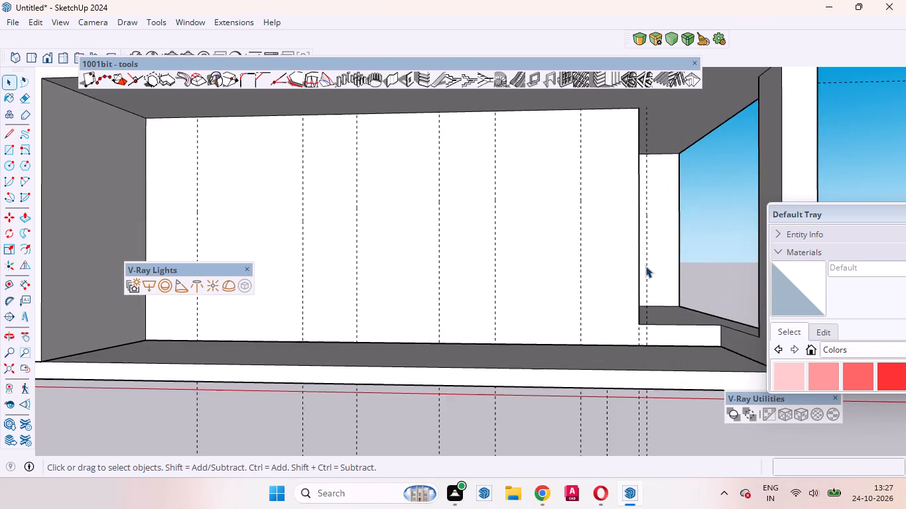
{"action": "middle_click_drag", "start_coordinate": [645, 298], "coordinate": [628, 306]}
{"action": "scroll", "coordinate": [631, 311], "scroll_direction": "down", "scroll_amount": 4}
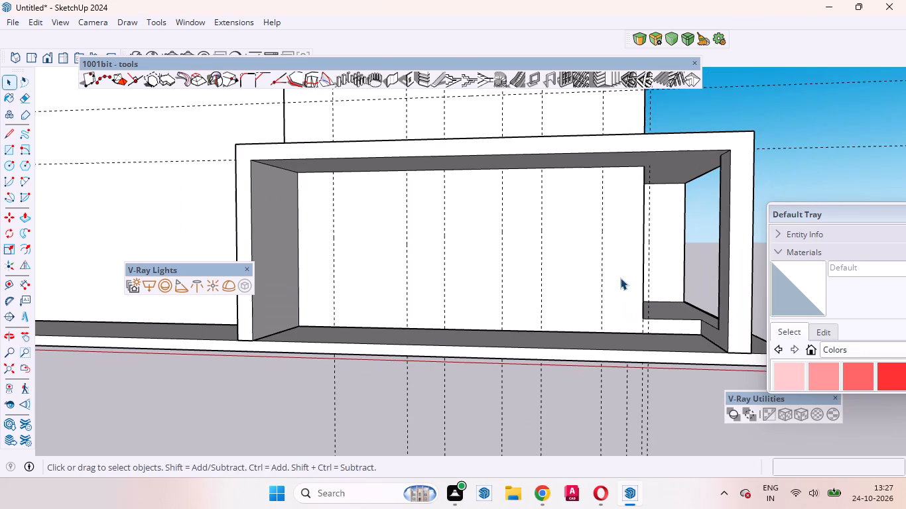
{"action": "middle_click_drag", "start_coordinate": [542, 288], "coordinate": [543, 310]}
{"action": "scroll", "coordinate": [613, 300], "scroll_direction": "down", "scroll_amount": 2}
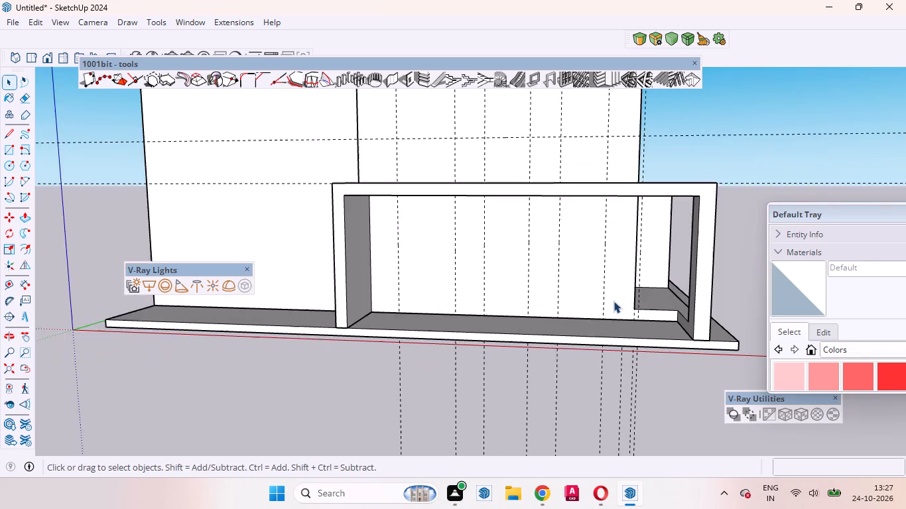
{"action": "scroll", "coordinate": [614, 301], "scroll_direction": "down", "scroll_amount": 2}
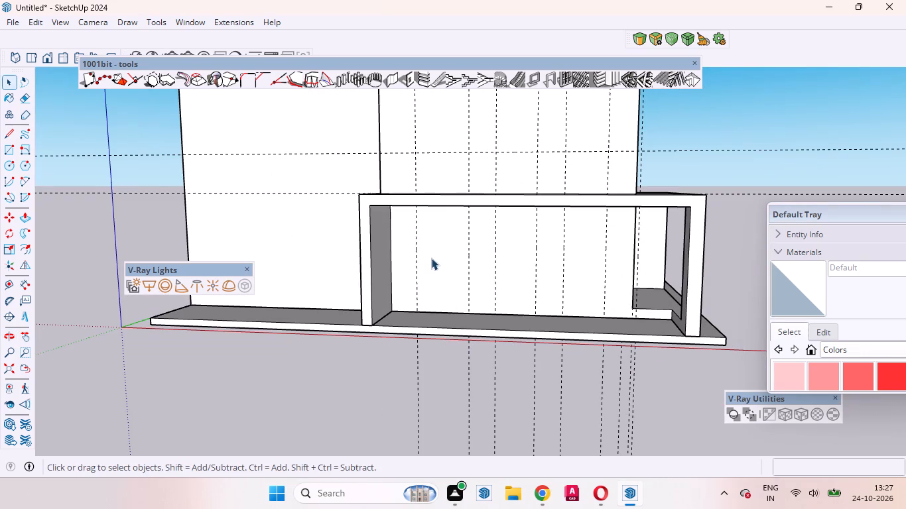
{"action": "left_click", "coordinate": [441, 258]}
{"action": "triple_click", "coordinate": [450, 290]}
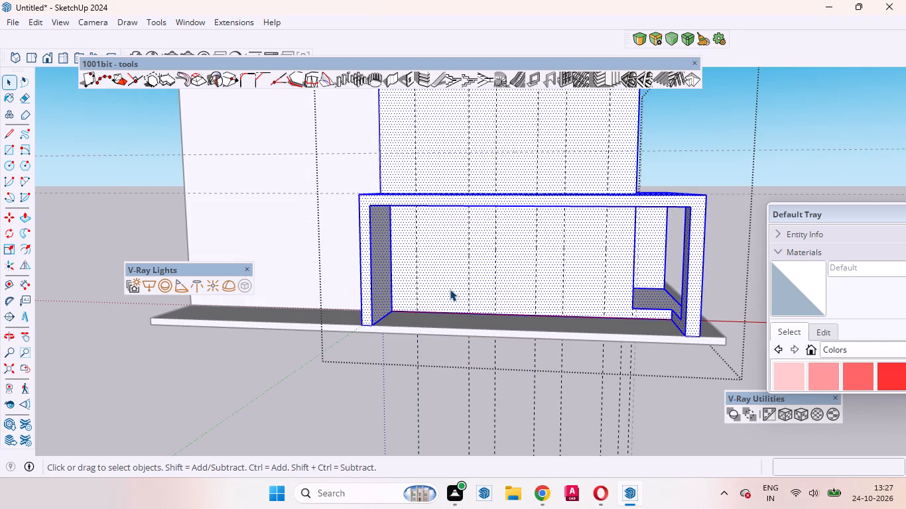
{"action": "key", "text": "r"}
{"action": "scroll", "coordinate": [440, 313], "scroll_direction": "up", "scroll_amount": 4}
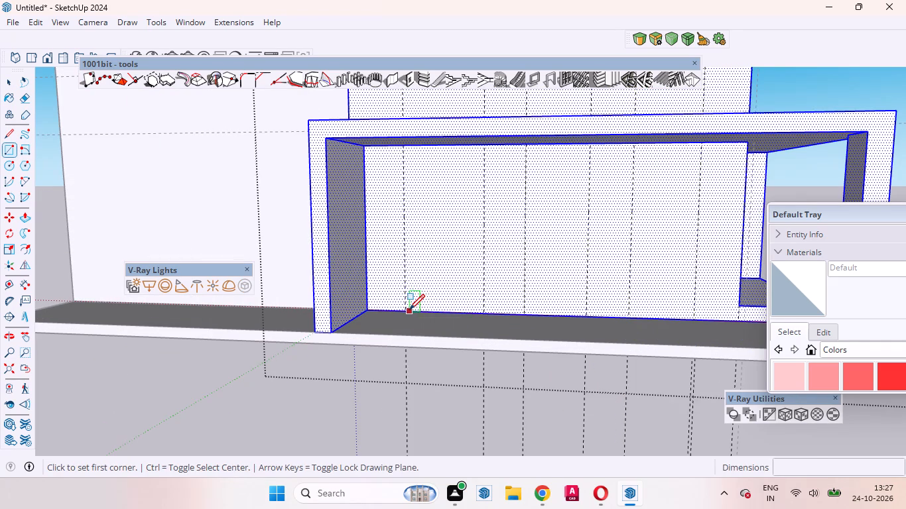
{"action": "left_click", "coordinate": [407, 310]}
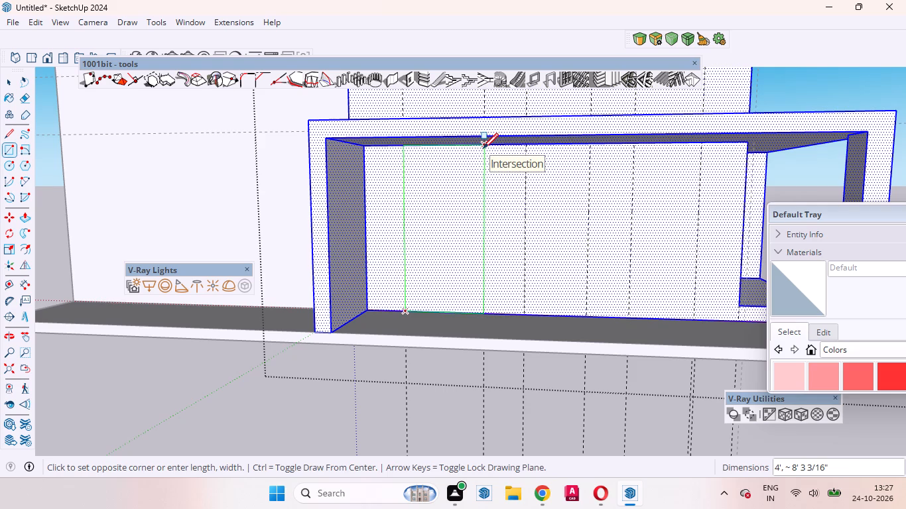
{"action": "left_click", "coordinate": [483, 148]}
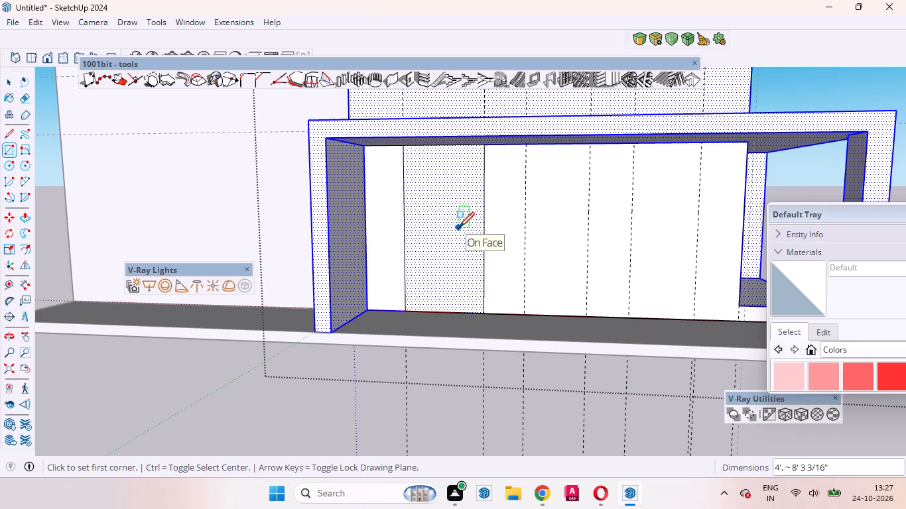
Push the new 4' wide door rectangle 6" into the recessed front wall.
{"action": "key", "text": "p"}
{"action": "left_click", "coordinate": [448, 235]}
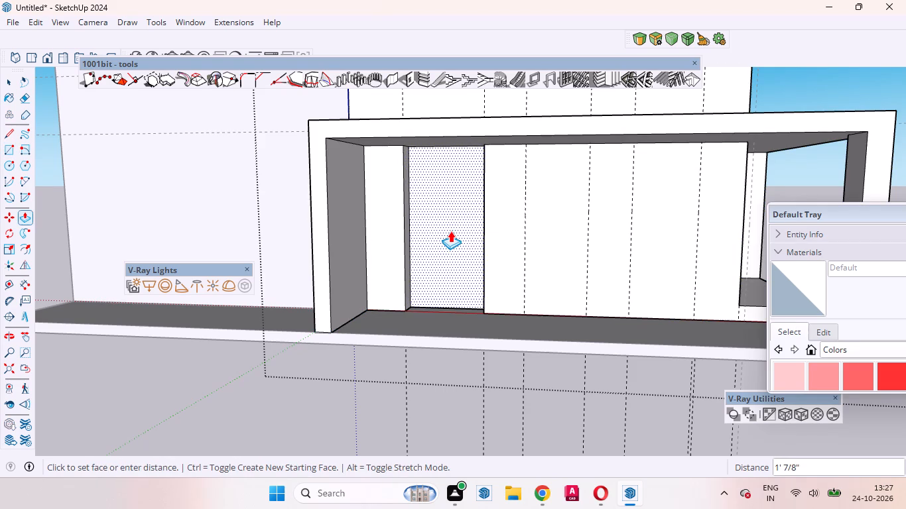
{"action": "key", "text": "6"}
{"action": "key", "text": "Return"}
{"action": "key", "text": "space"}
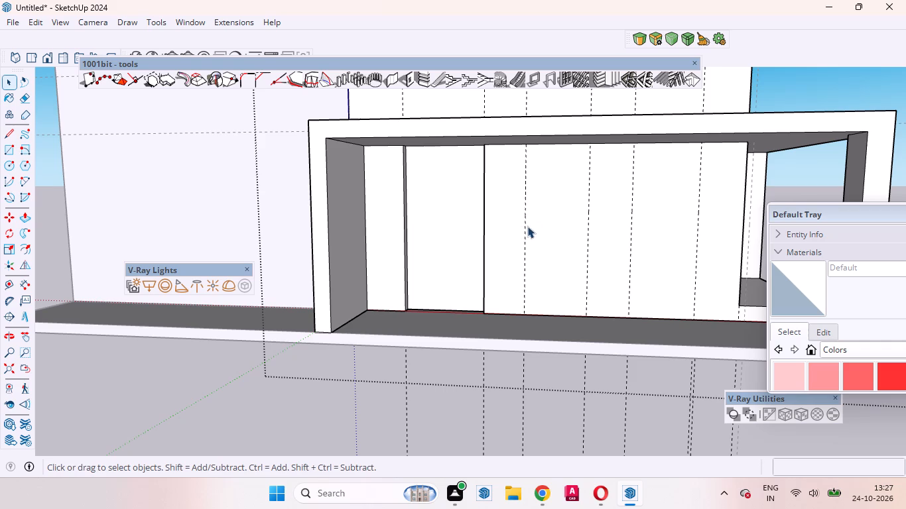
Add a horizontal guide about 1' 2 1/2" above the recessed front wall's bottom edge.
{"action": "key", "text": "t"}
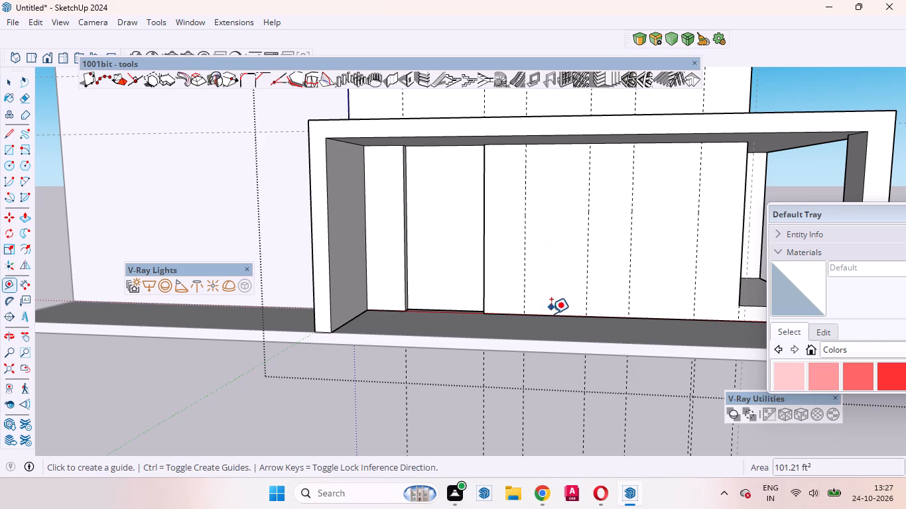
{"action": "left_click", "coordinate": [551, 313]}
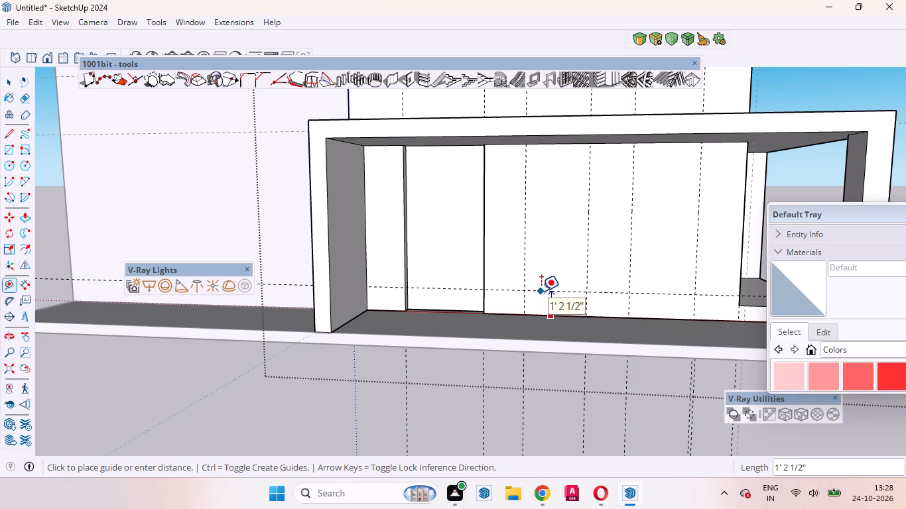
{"action": "left_click", "coordinate": [541, 291]}
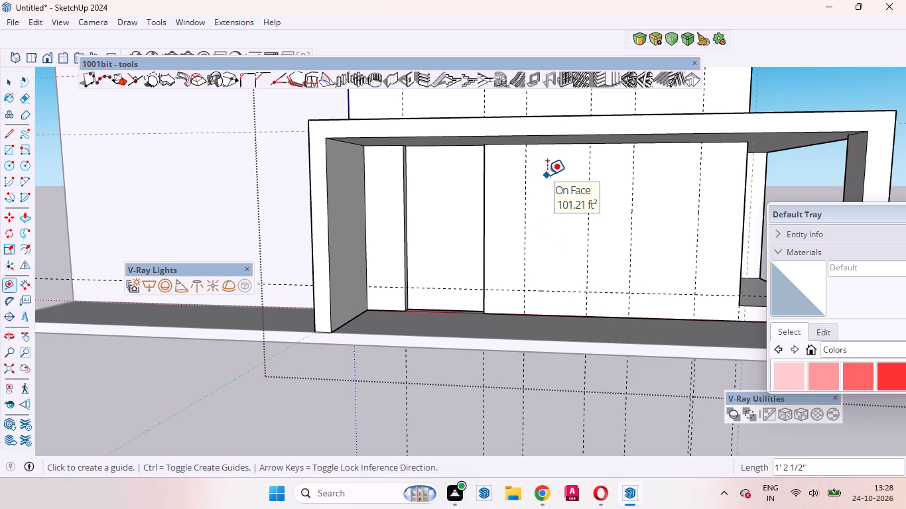
{"action": "key", "text": "space"}
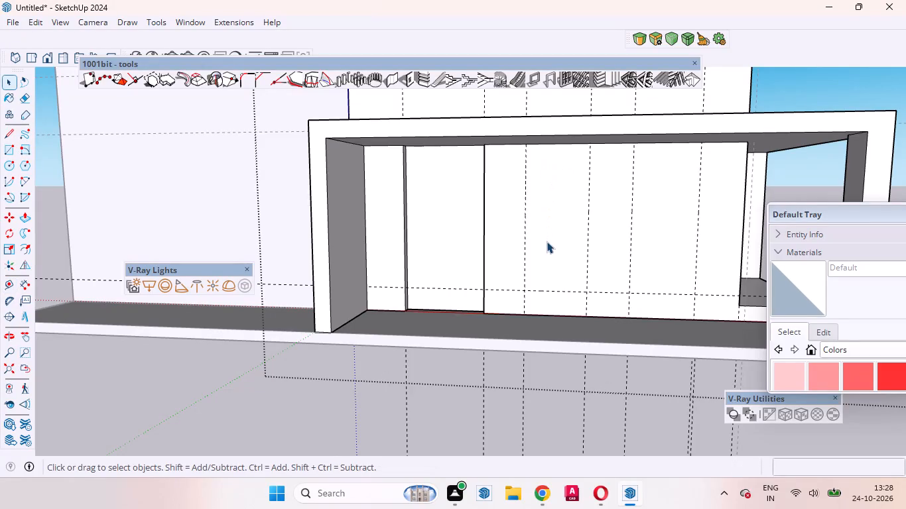
Draw a window rectangle 8' by about 7' 11/16" from the horizontal guide up to the wall's top edge, between the third and sixth vertical guides.
{"action": "key", "text": "r"}
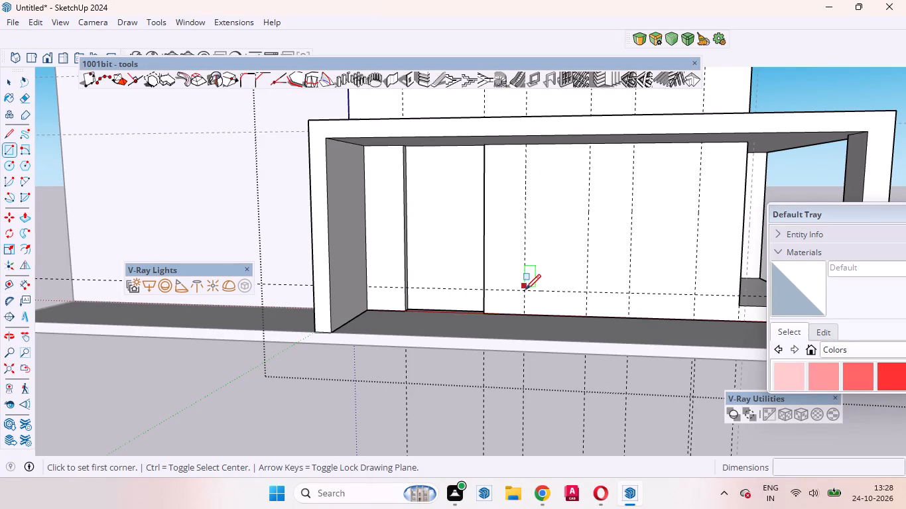
{"action": "left_click", "coordinate": [524, 290]}
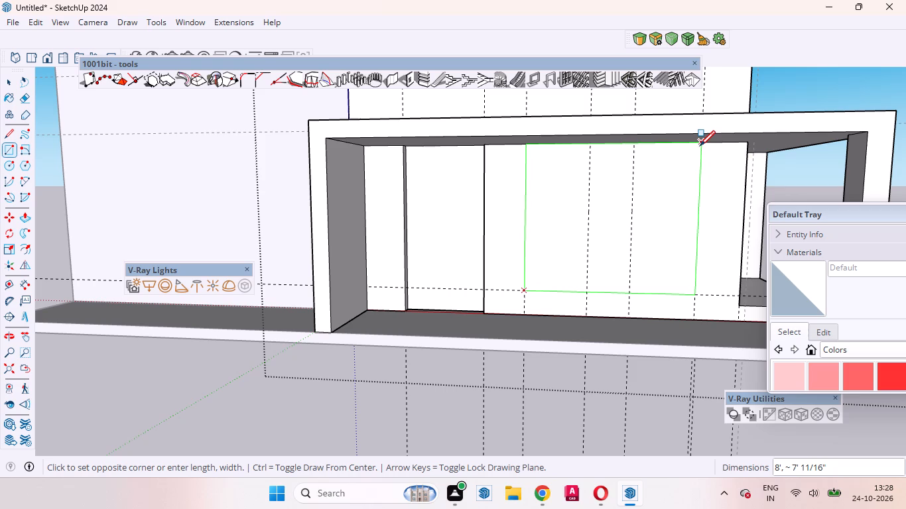
{"action": "left_click", "coordinate": [700, 146]}
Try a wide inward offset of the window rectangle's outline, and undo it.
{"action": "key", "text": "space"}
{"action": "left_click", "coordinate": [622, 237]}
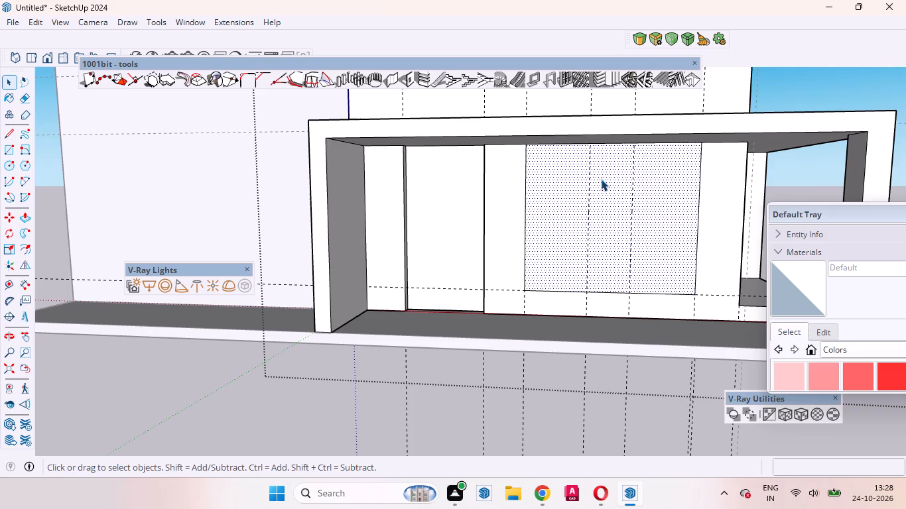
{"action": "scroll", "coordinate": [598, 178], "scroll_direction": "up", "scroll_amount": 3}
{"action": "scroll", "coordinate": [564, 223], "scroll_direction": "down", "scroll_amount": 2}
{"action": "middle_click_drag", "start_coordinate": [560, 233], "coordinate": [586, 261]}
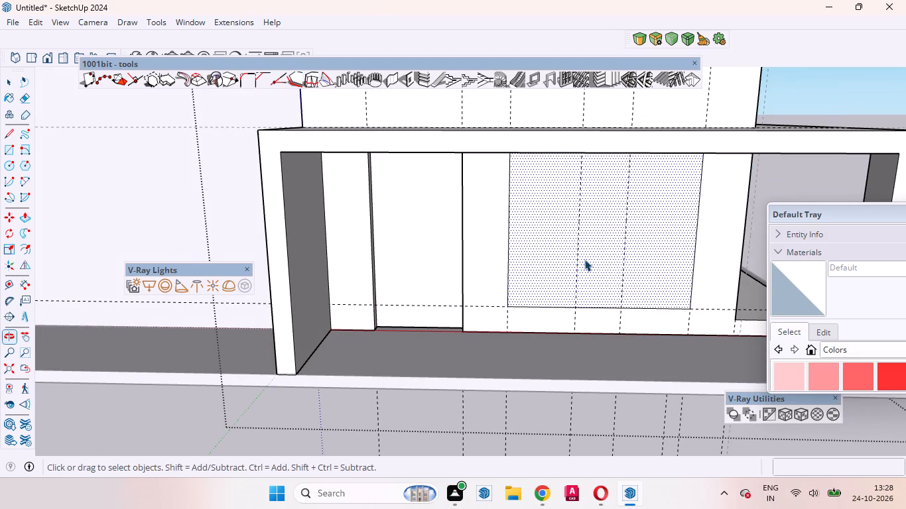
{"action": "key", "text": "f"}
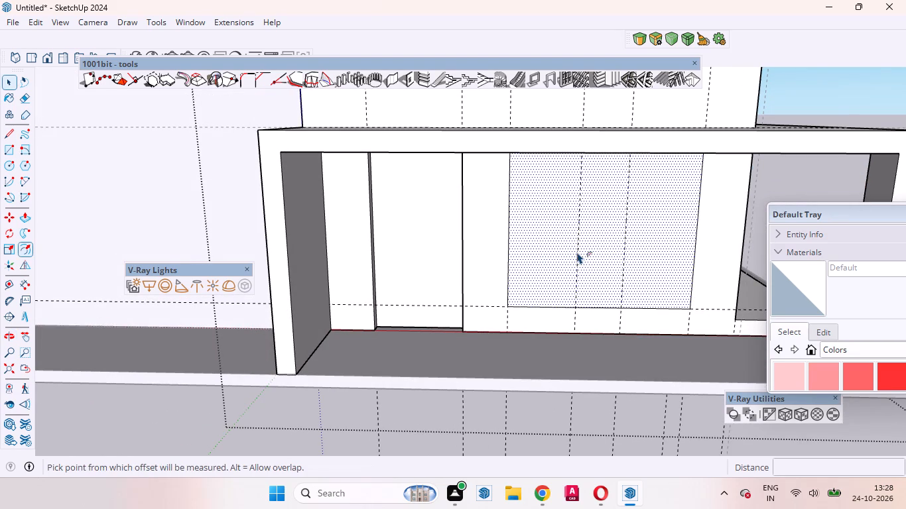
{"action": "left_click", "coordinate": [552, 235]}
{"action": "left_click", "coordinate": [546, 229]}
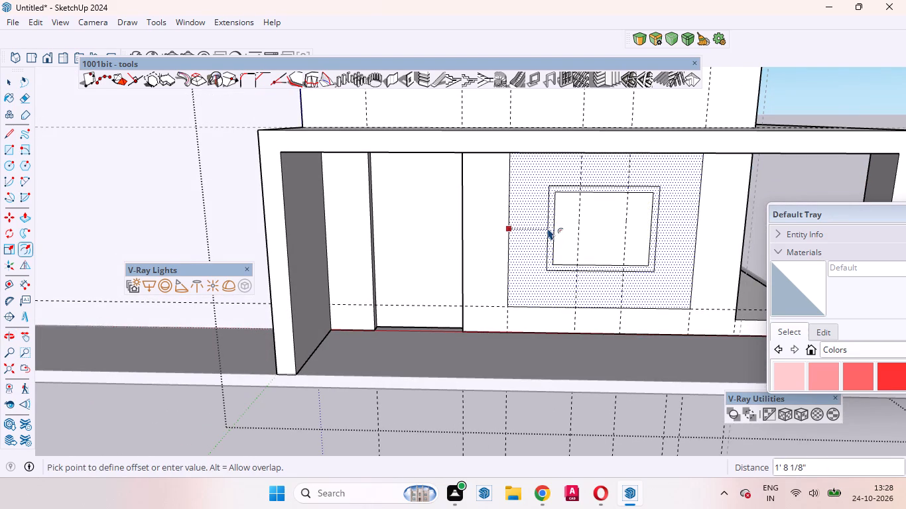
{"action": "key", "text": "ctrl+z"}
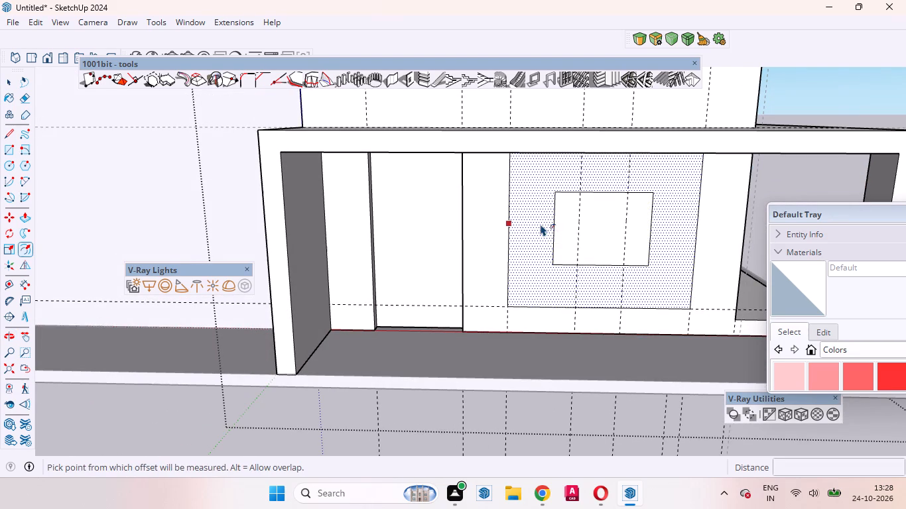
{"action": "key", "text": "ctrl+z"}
Offset the window rectangle's outline inward about 3" to form the outer frame.
{"action": "left_click_drag", "start_coordinate": [536, 223], "coordinate": [522, 213]}
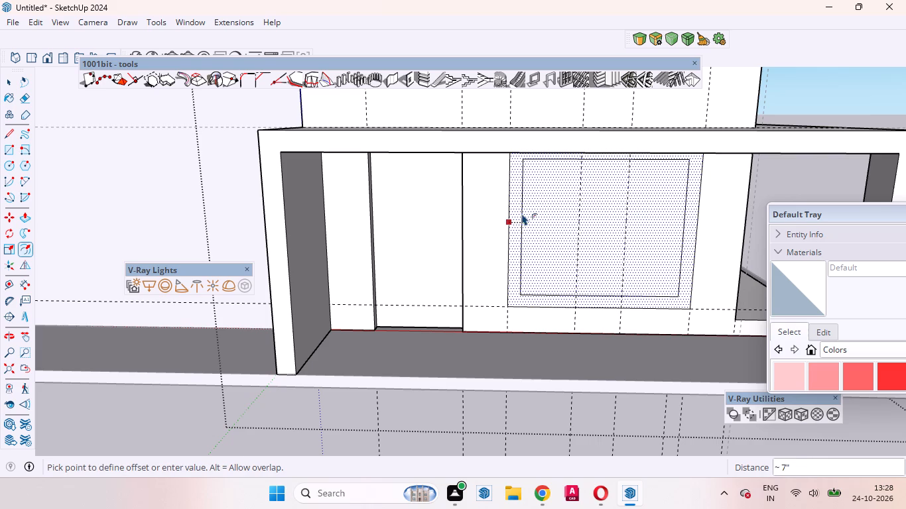
{"action": "left_click_drag", "start_coordinate": [522, 213], "coordinate": [515, 215]}
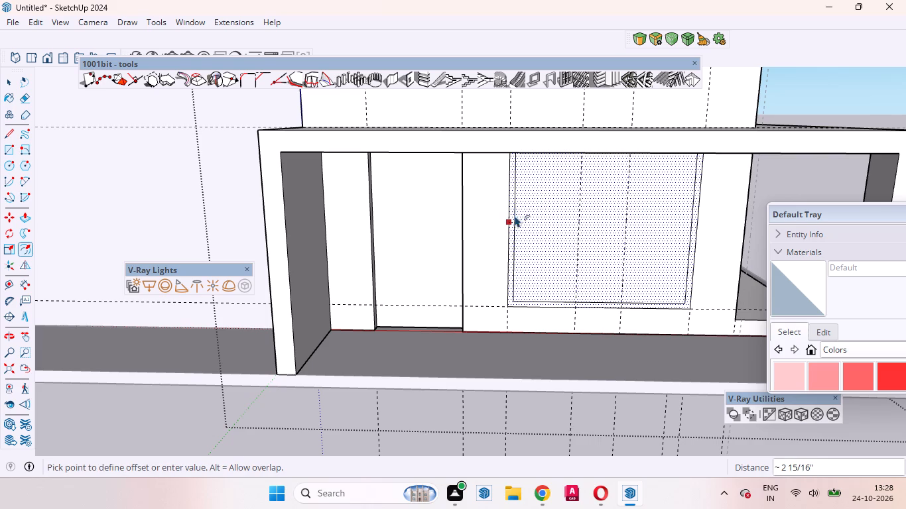
{"action": "left_click_drag", "start_coordinate": [515, 215], "coordinate": [515, 225]}
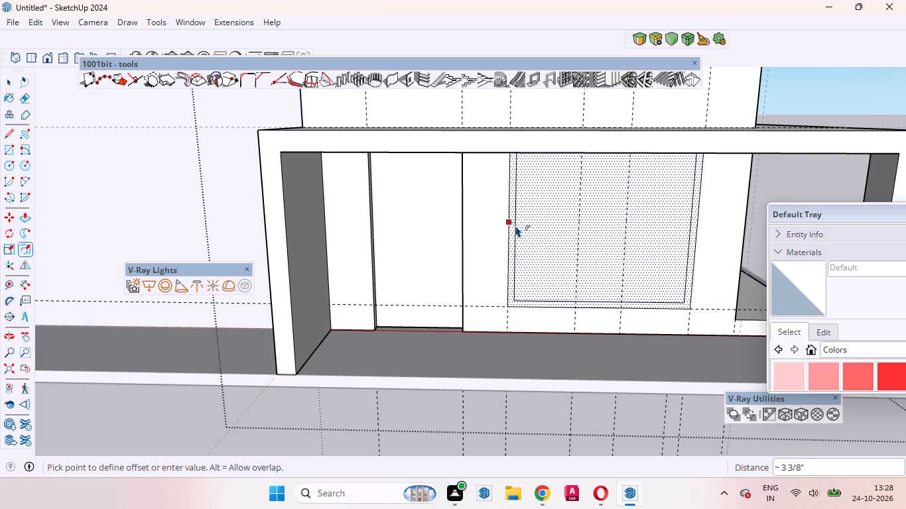
{"action": "left_click_drag", "start_coordinate": [515, 225], "coordinate": [514, 225]}
{"action": "key", "text": "space"}
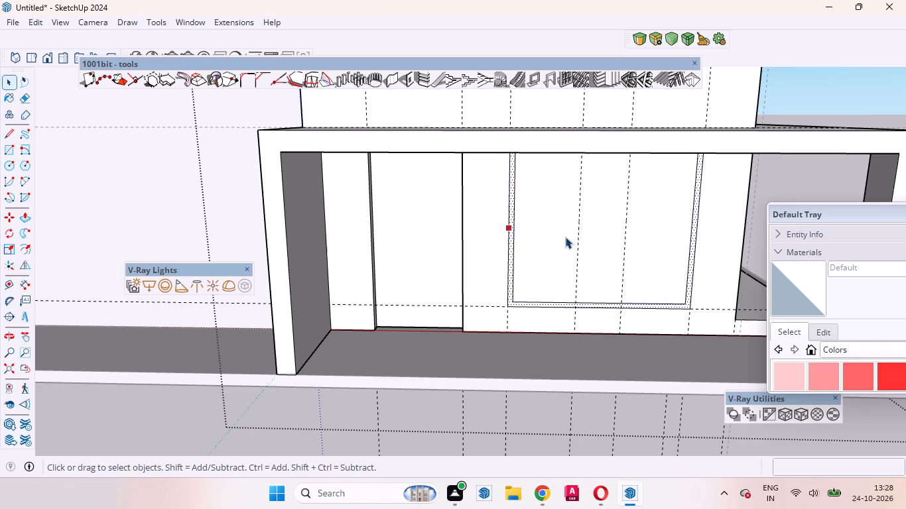
Draw a horizontal line about 7' 6 5/8" long across the inner window face, roughly a third of the way down.
{"action": "middle_click_drag", "start_coordinate": [566, 247], "coordinate": [561, 204]}
{"action": "left_click", "coordinate": [562, 225]}
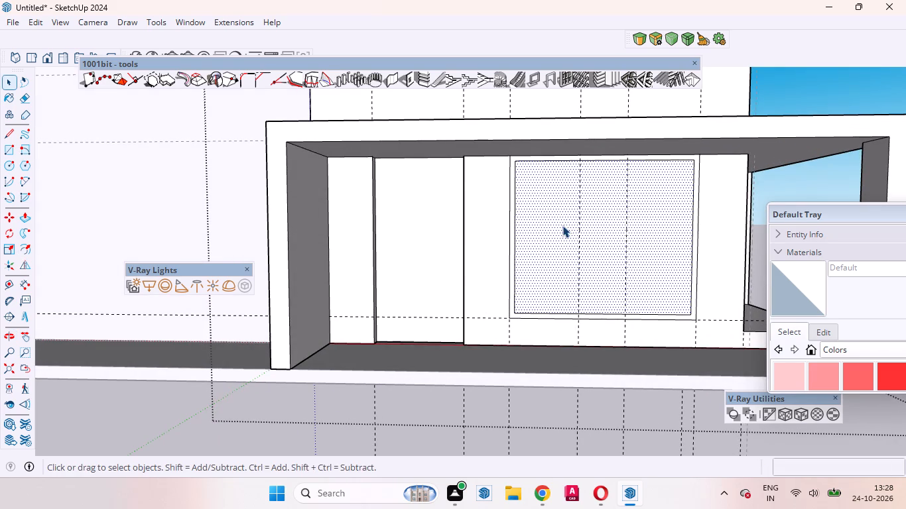
{"action": "key", "text": "l"}
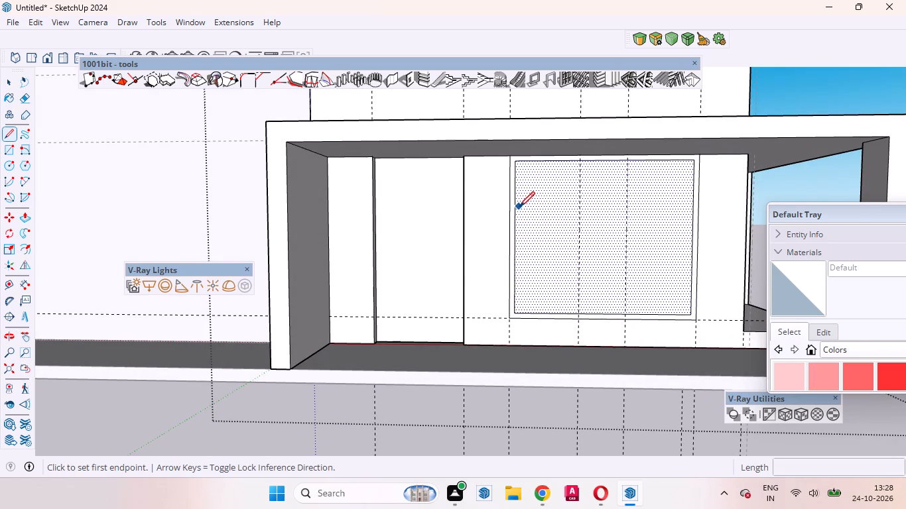
{"action": "left_click", "coordinate": [517, 207]}
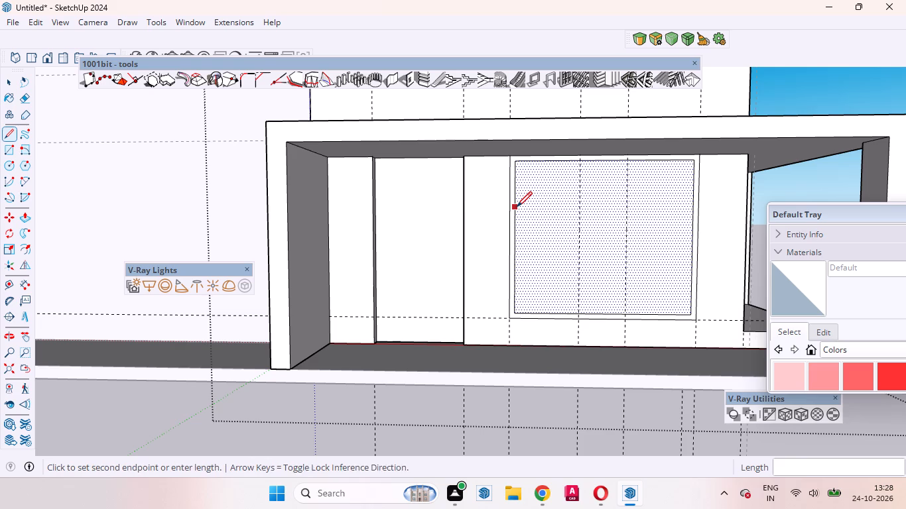
{"action": "left_click", "coordinate": [692, 205]}
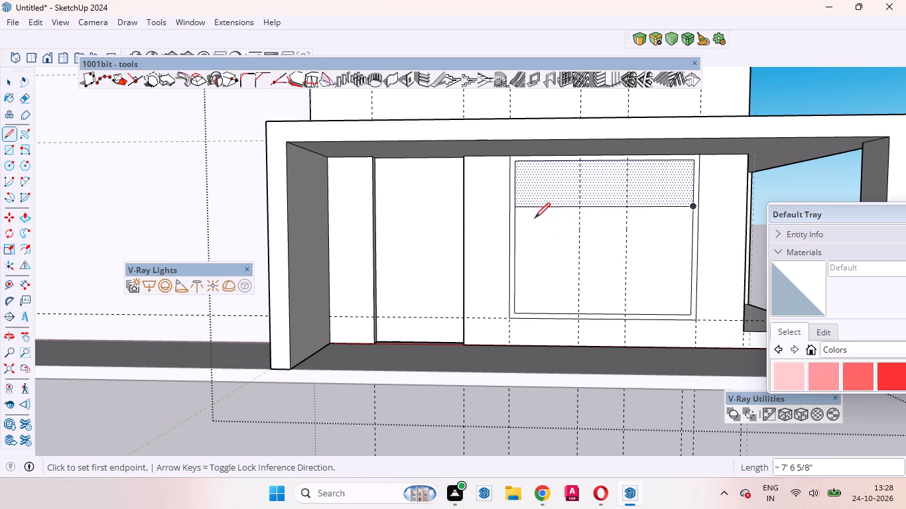
Offset the lower window panel's outline inward by the same distance as the outer frame.
{"action": "scroll", "coordinate": [527, 213], "scroll_direction": "up", "scroll_amount": 7}
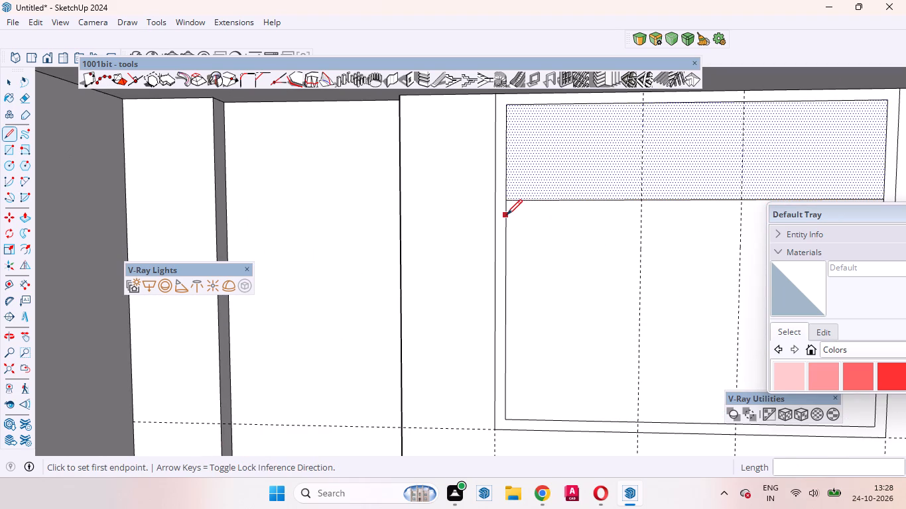
{"action": "key", "text": "space"}
{"action": "left_click", "coordinate": [554, 247]}
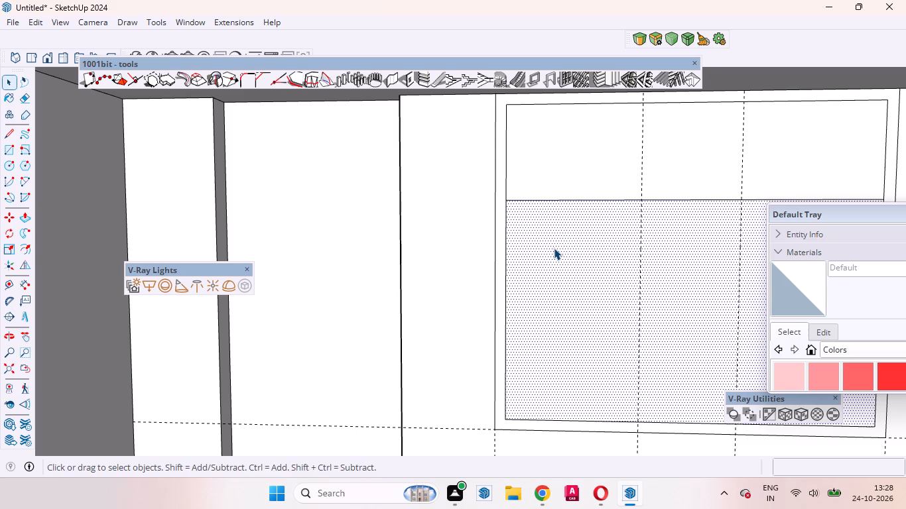
{"action": "key", "text": "f"}
{"action": "double_click", "coordinate": [546, 246]}
{"action": "key", "text": "space"}
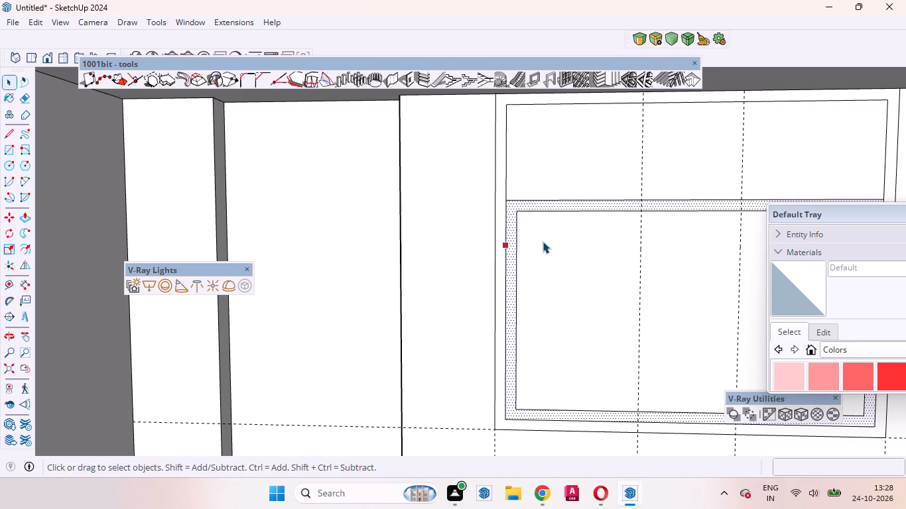
Move the left, right and bottom edges of the lower panel's inset outward about 2 11/16" onto the outer frame's inner edges.
{"action": "scroll", "coordinate": [549, 243], "scroll_direction": "down", "scroll_amount": 4}
{"action": "middle_click_drag", "start_coordinate": [579, 285], "coordinate": [575, 309]}
{"action": "left_click", "coordinate": [574, 296]}
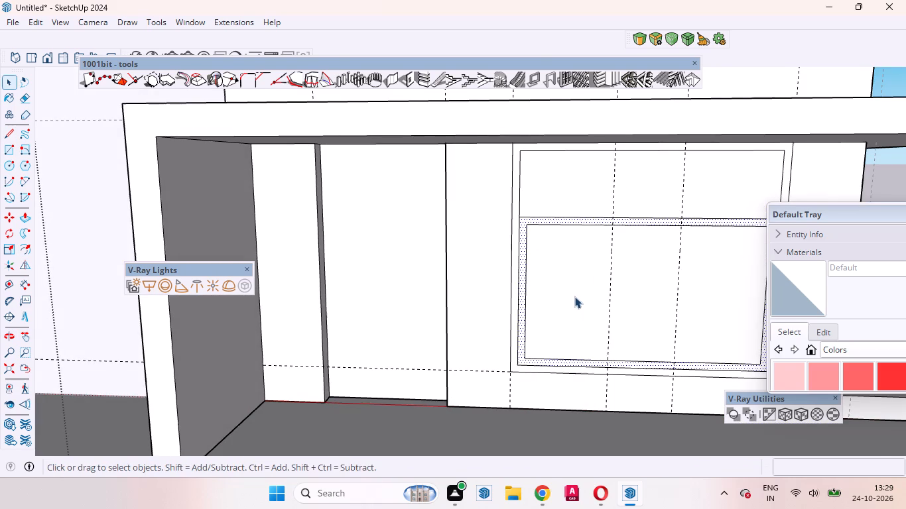
{"action": "left_click", "coordinate": [526, 244]}
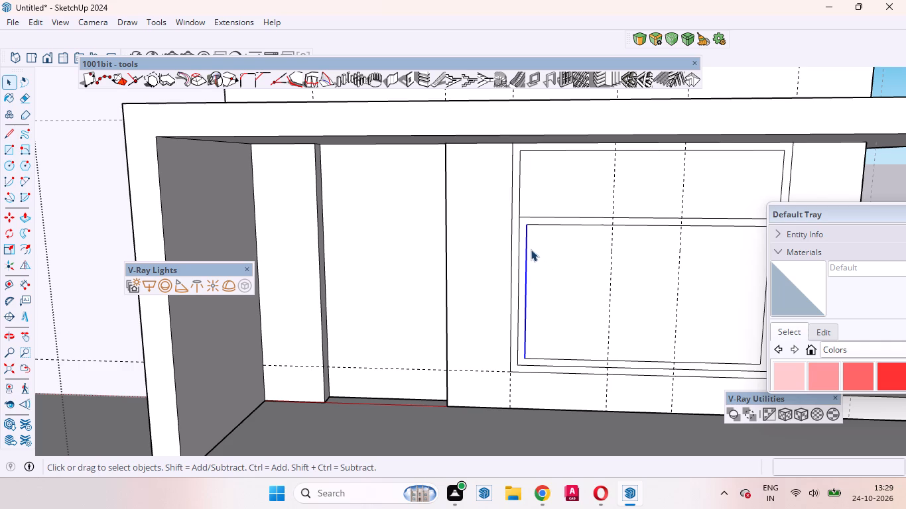
{"action": "key", "text": "m"}
{"action": "scroll", "coordinate": [524, 235], "scroll_direction": "up", "scroll_amount": 8}
{"action": "left_click", "coordinate": [529, 216]}
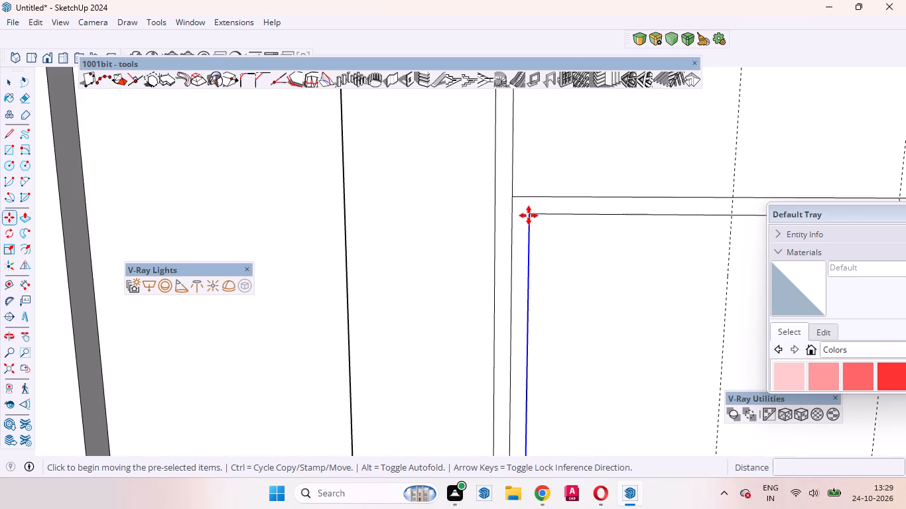
{"action": "left_click", "coordinate": [514, 215]}
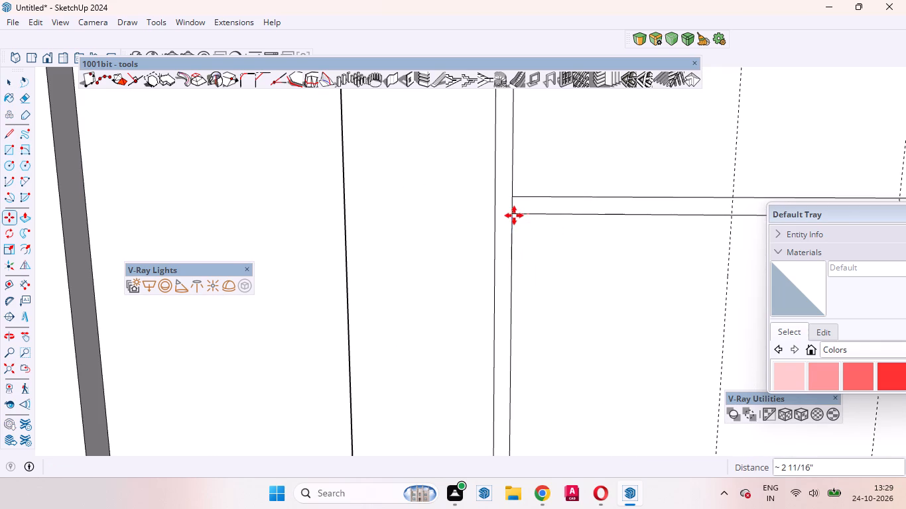
{"action": "scroll", "coordinate": [513, 238], "scroll_direction": "down", "scroll_amount": 15}
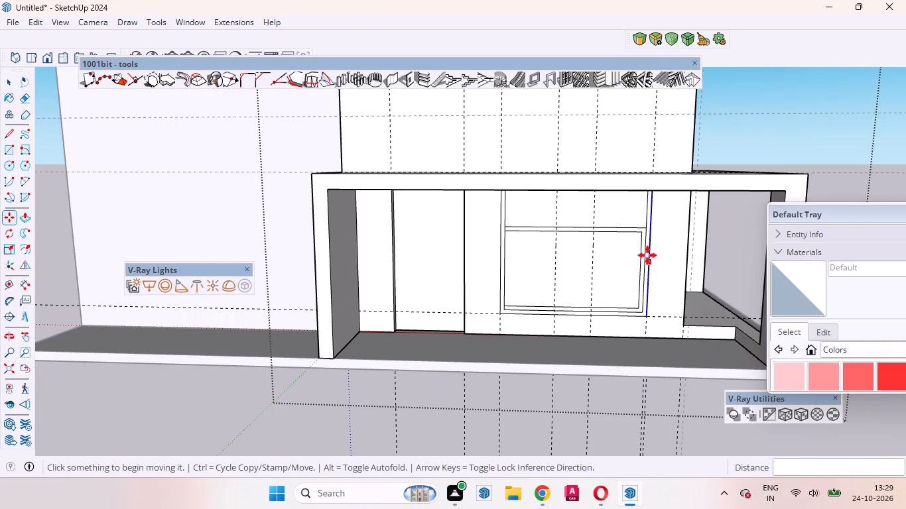
{"action": "scroll", "coordinate": [641, 249], "scroll_direction": "up", "scroll_amount": 4}
{"action": "left_click", "coordinate": [641, 248]}
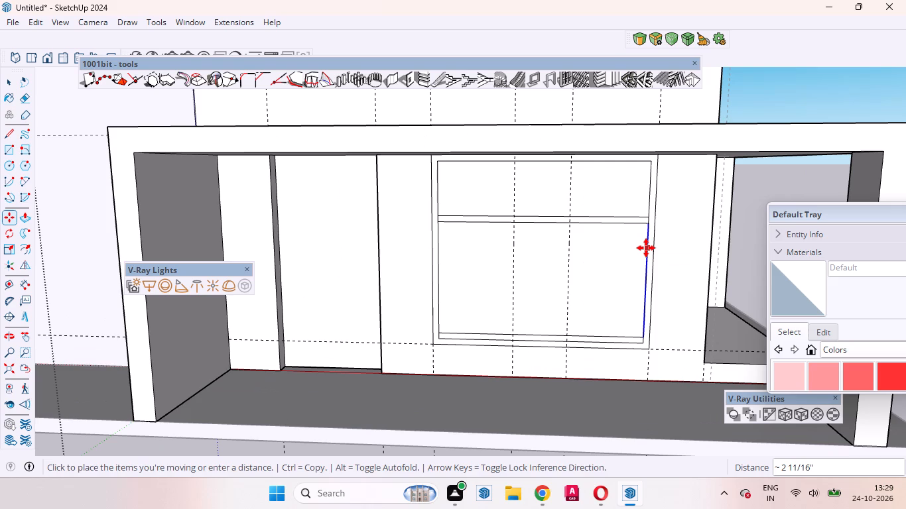
{"action": "left_click", "coordinate": [646, 248]}
{"action": "scroll", "coordinate": [537, 349], "scroll_direction": "up", "scroll_amount": 7}
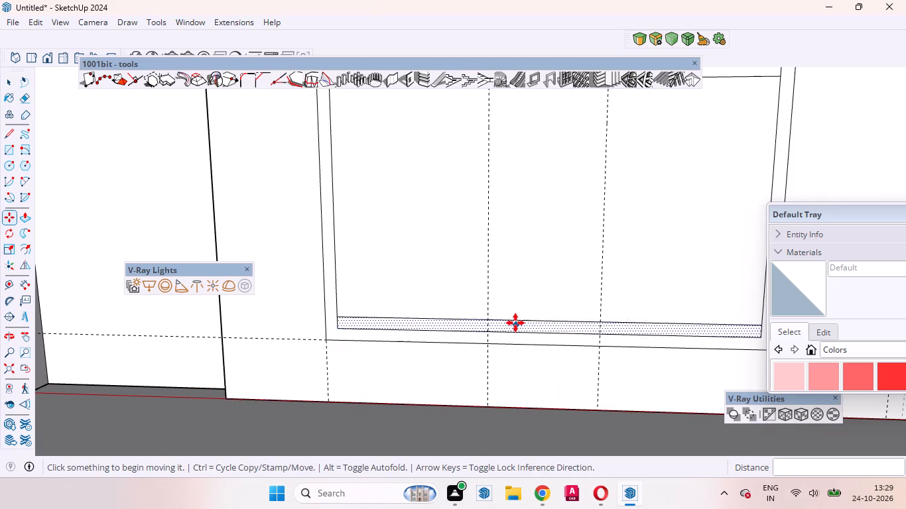
{"action": "left_click", "coordinate": [515, 321]}
{"action": "left_click", "coordinate": [515, 332]}
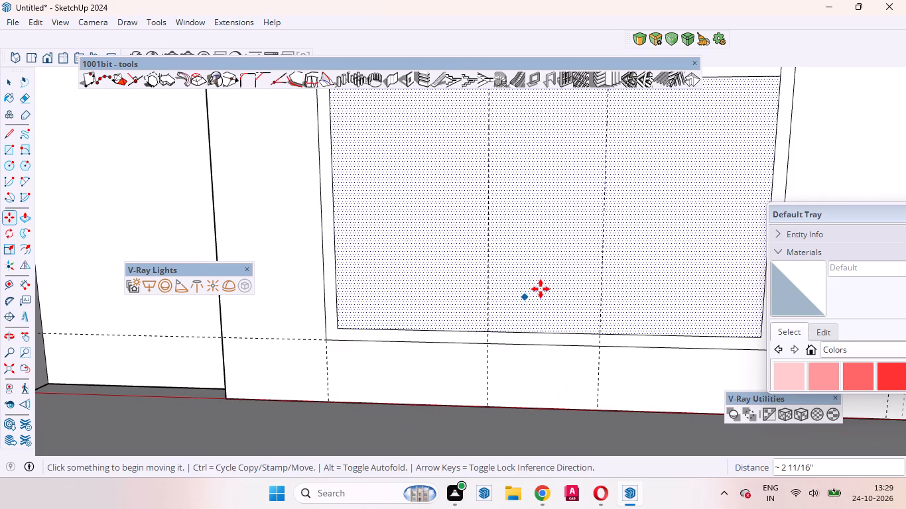
{"action": "key", "text": "space"}
{"action": "scroll", "coordinate": [539, 305], "scroll_direction": "down", "scroll_amount": 7}
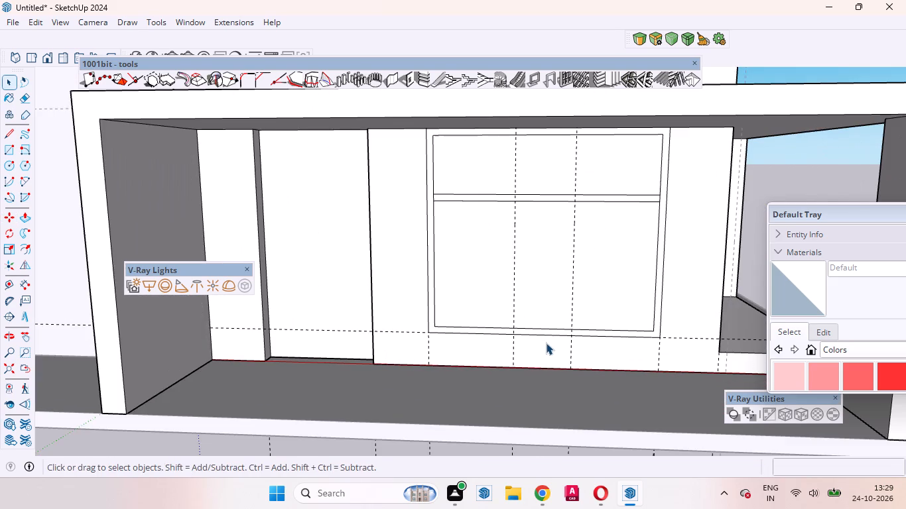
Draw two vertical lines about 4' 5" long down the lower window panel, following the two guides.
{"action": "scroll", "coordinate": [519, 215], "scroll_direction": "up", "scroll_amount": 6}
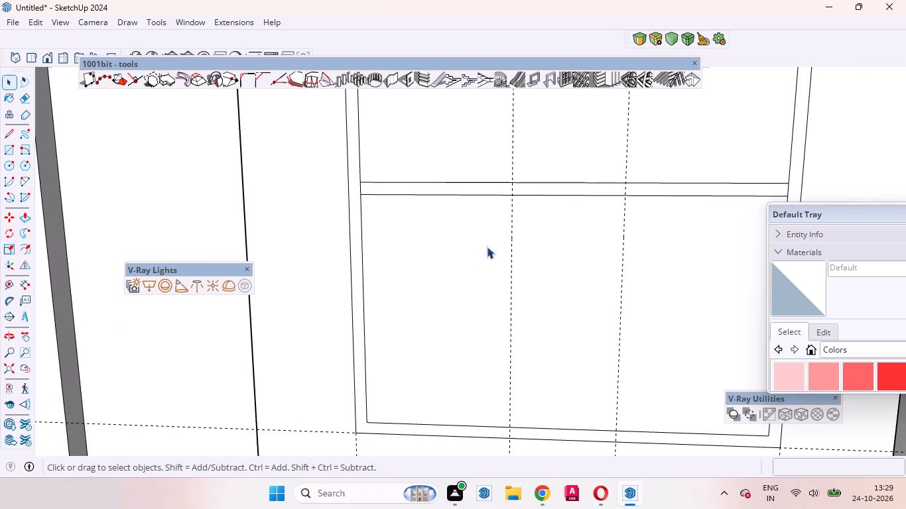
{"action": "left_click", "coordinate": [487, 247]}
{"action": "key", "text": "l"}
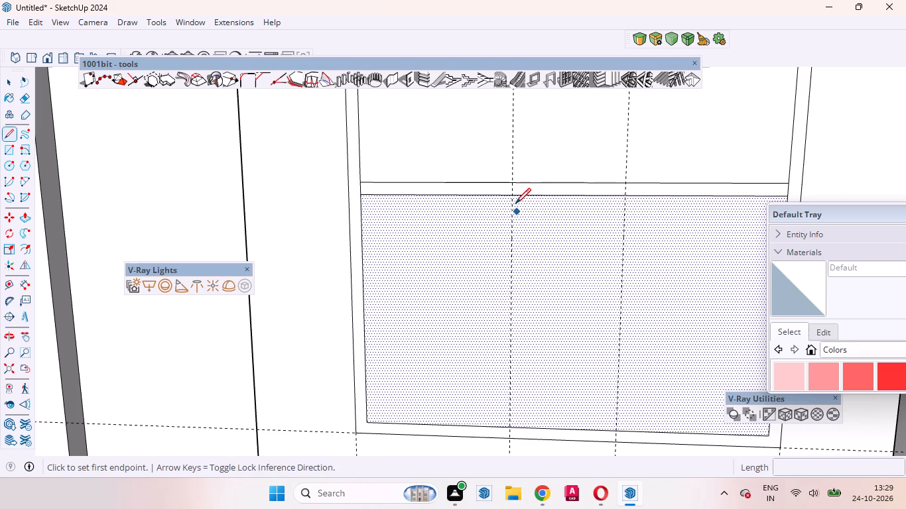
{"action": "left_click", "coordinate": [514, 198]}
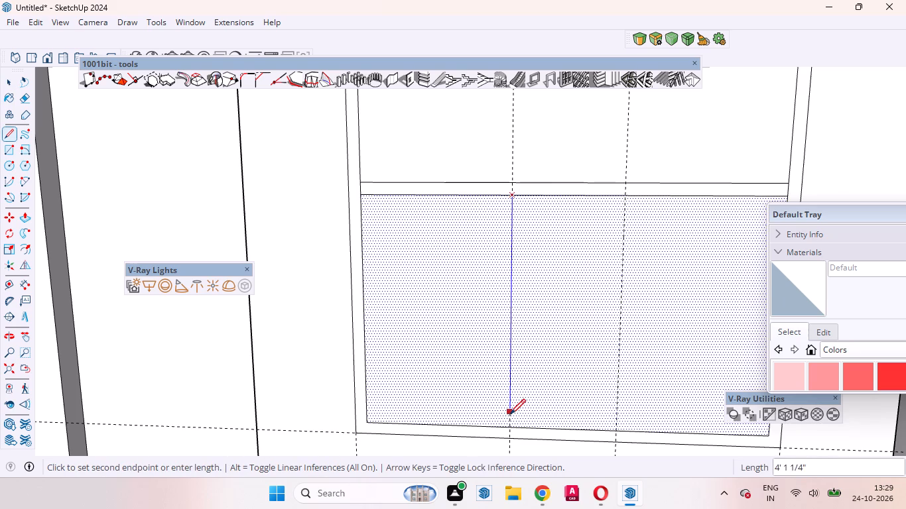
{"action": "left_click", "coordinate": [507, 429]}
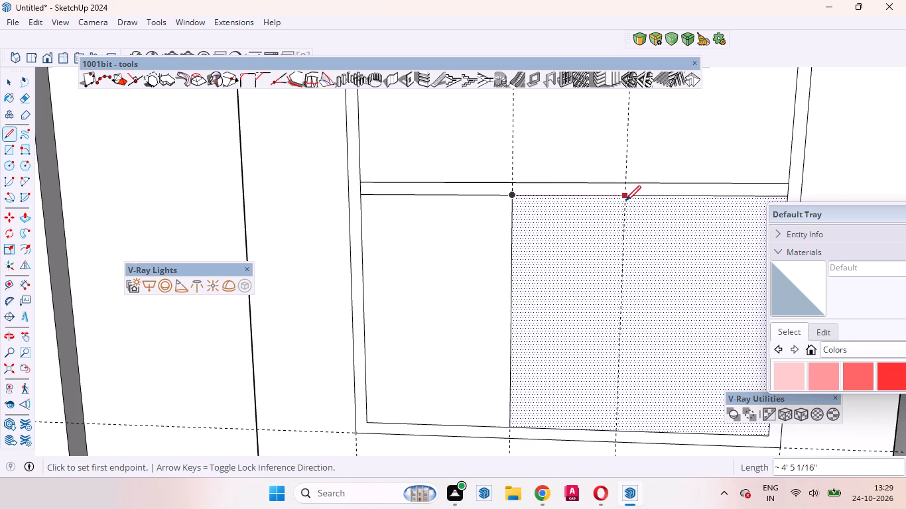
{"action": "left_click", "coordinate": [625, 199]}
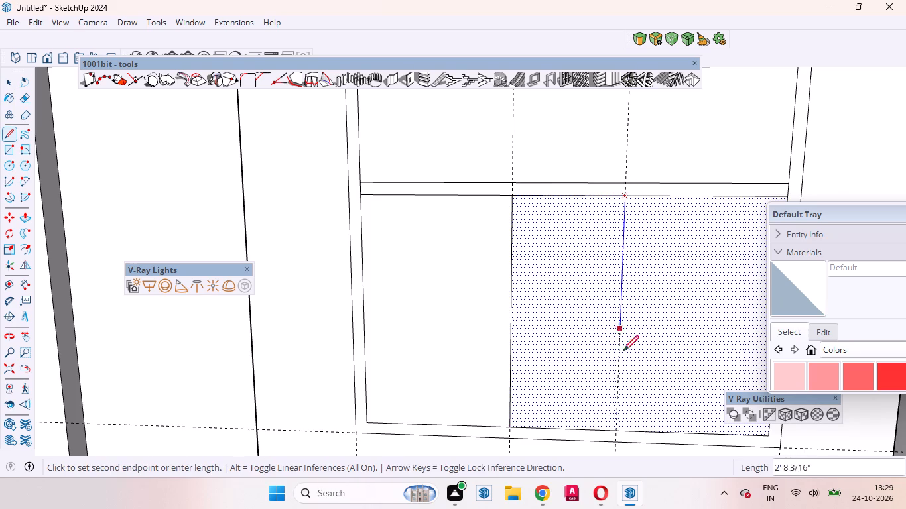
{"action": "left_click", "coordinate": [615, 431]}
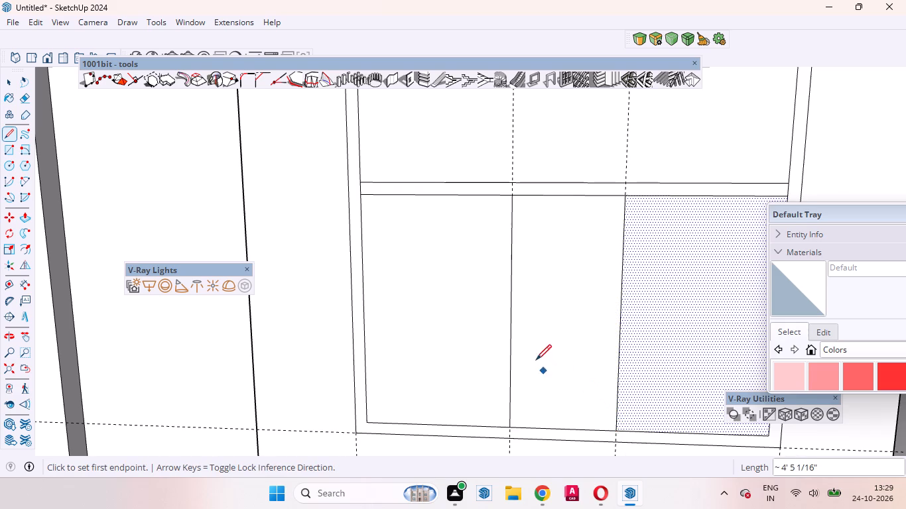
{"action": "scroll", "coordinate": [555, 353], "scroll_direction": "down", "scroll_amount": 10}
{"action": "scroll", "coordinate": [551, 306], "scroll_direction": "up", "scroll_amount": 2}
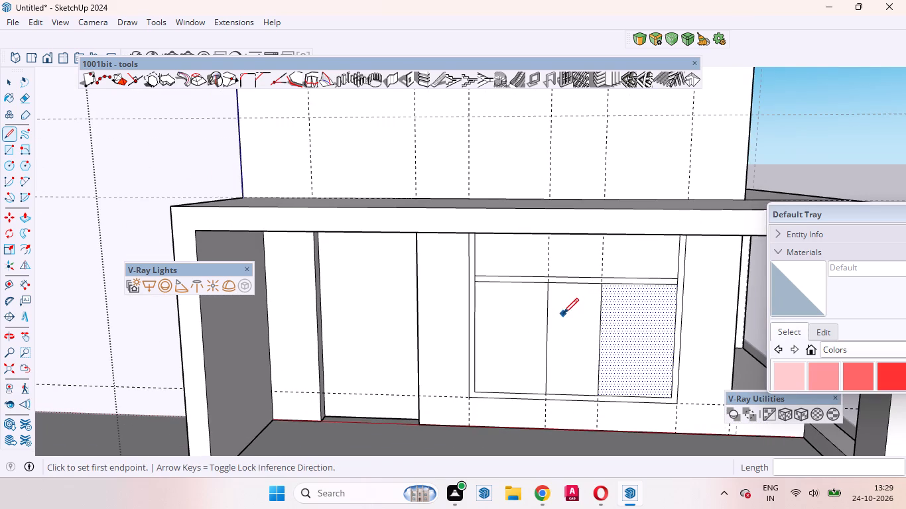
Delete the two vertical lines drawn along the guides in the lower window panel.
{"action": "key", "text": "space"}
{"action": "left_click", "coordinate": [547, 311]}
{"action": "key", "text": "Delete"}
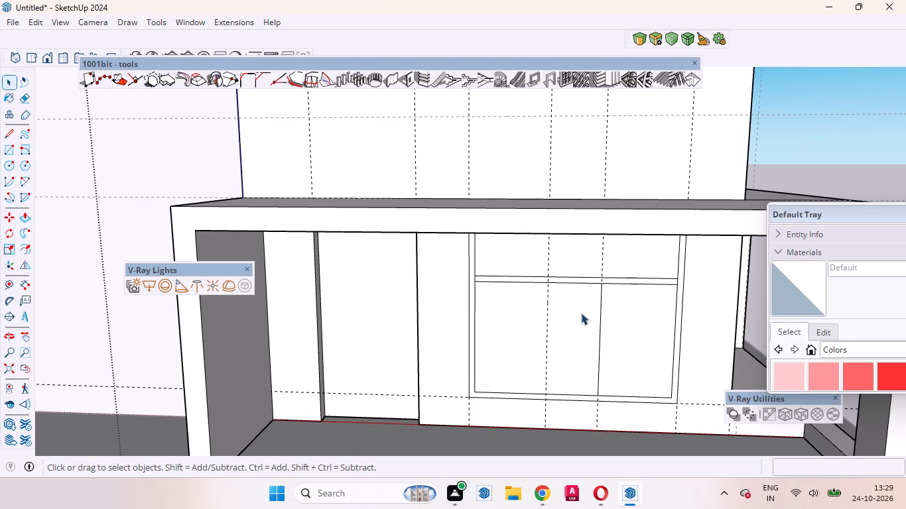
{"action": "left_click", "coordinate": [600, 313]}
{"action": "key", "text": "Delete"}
Divide the lower edge of the window's horizontal crossbar into 3 equal segments.
{"action": "left_click", "coordinate": [576, 284]}
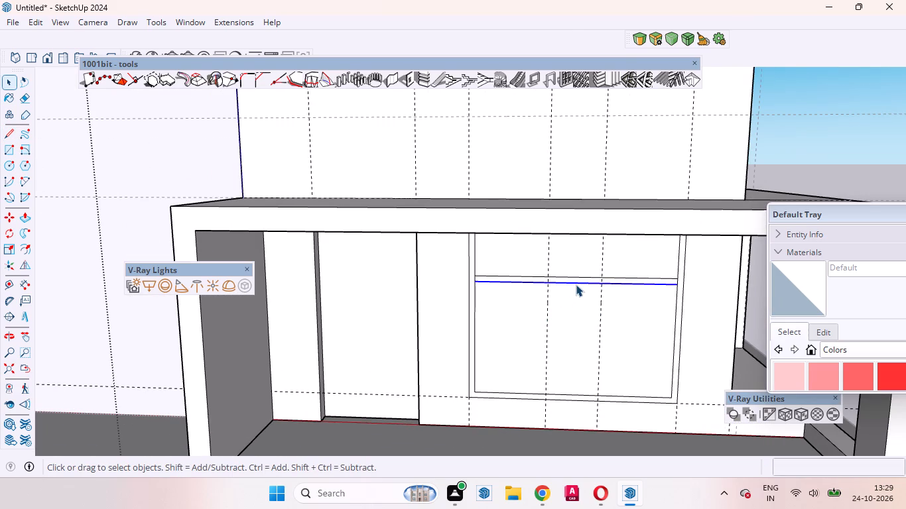
{"action": "right_click", "coordinate": [576, 284]}
{"action": "left_click", "coordinate": [602, 141]}
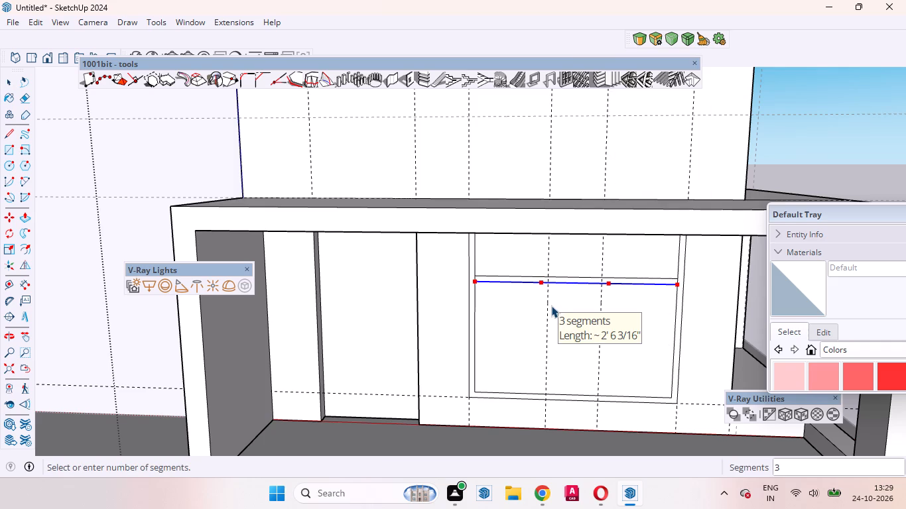
{"action": "left_click", "coordinate": [551, 306]}
Draw two vertical lines about 4' 5" long from the crossbar's division points down to the lower panel's bottom edge.
{"action": "key", "text": "l"}
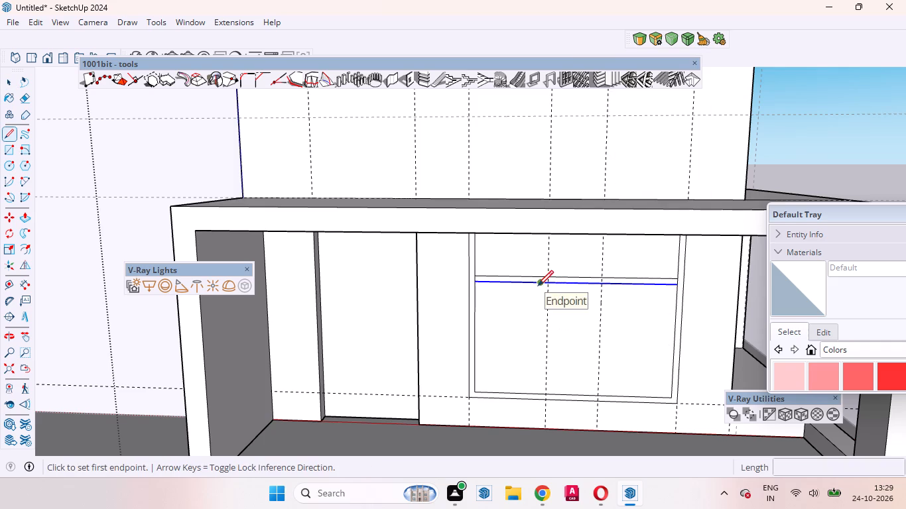
{"action": "left_click", "coordinate": [538, 286]}
{"action": "left_click", "coordinate": [537, 394]}
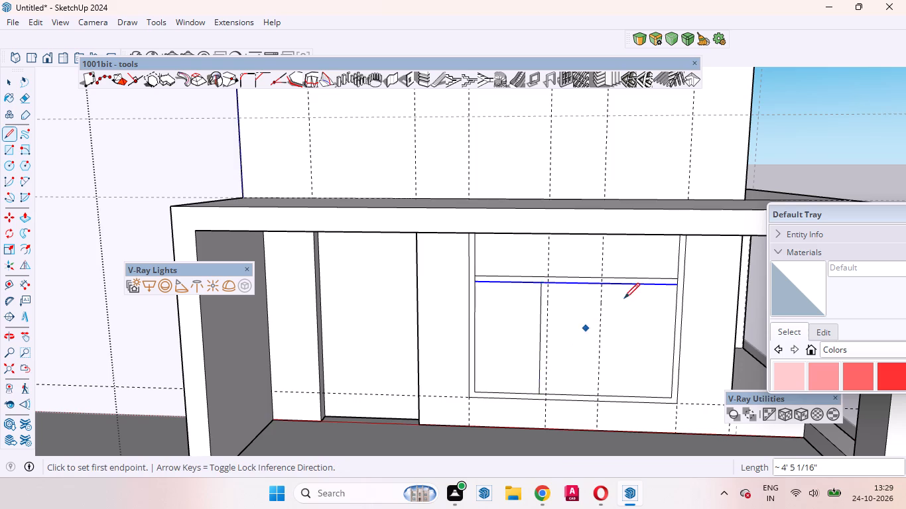
{"action": "left_click", "coordinate": [614, 285]}
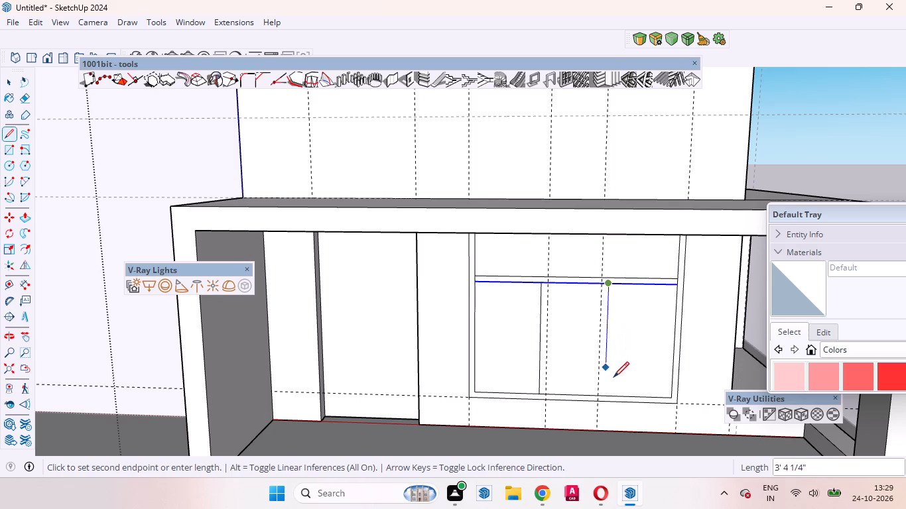
{"action": "left_click", "coordinate": [612, 392]}
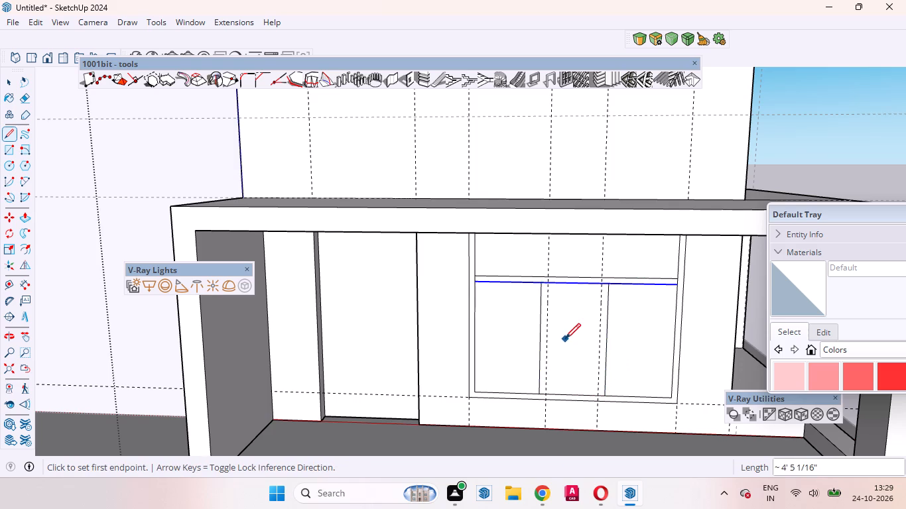
{"action": "key", "text": "space"}
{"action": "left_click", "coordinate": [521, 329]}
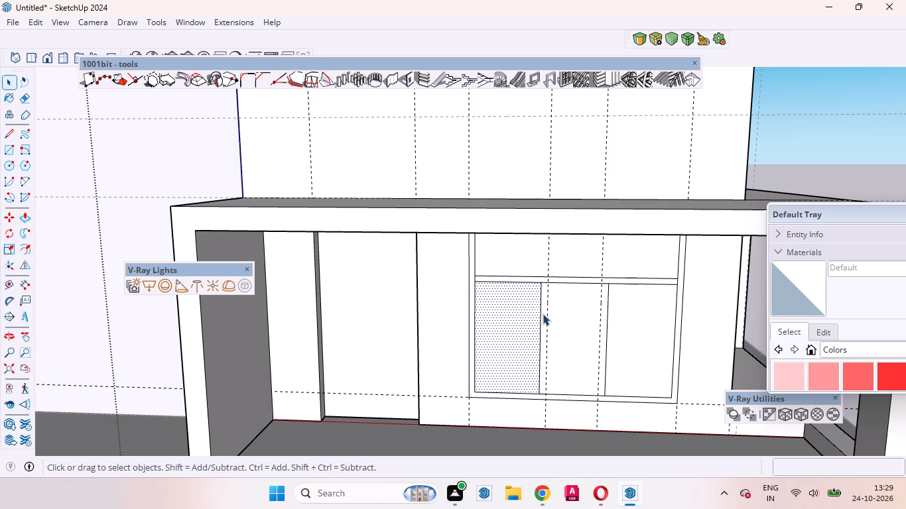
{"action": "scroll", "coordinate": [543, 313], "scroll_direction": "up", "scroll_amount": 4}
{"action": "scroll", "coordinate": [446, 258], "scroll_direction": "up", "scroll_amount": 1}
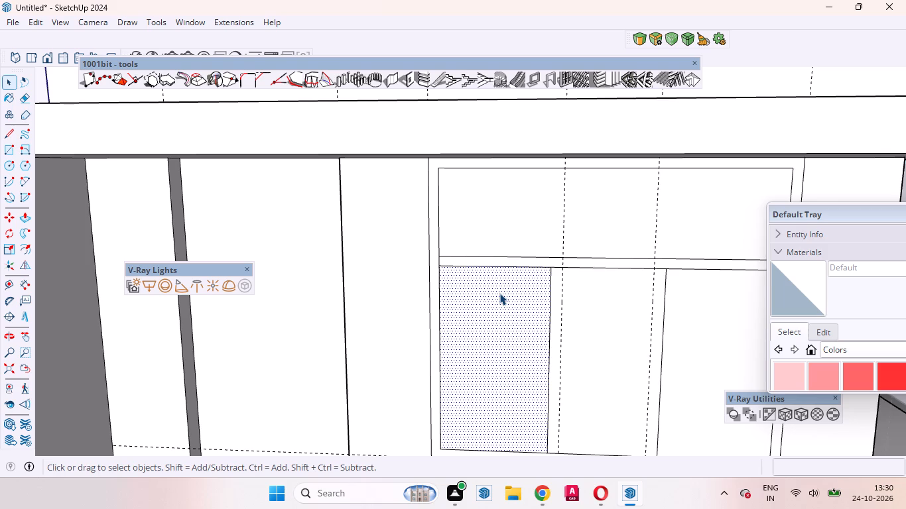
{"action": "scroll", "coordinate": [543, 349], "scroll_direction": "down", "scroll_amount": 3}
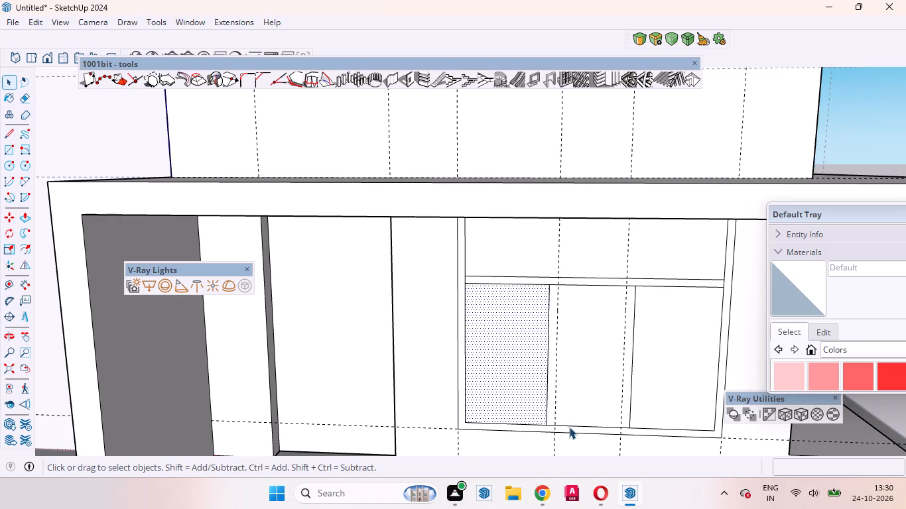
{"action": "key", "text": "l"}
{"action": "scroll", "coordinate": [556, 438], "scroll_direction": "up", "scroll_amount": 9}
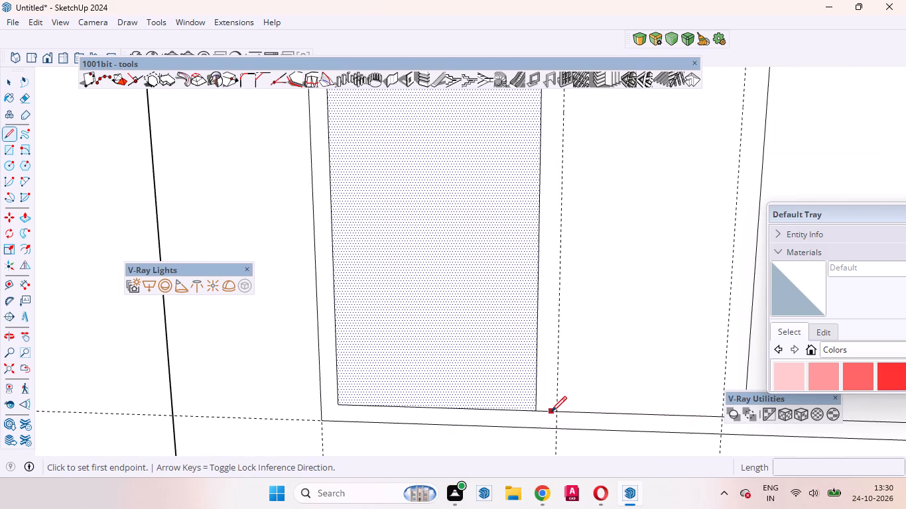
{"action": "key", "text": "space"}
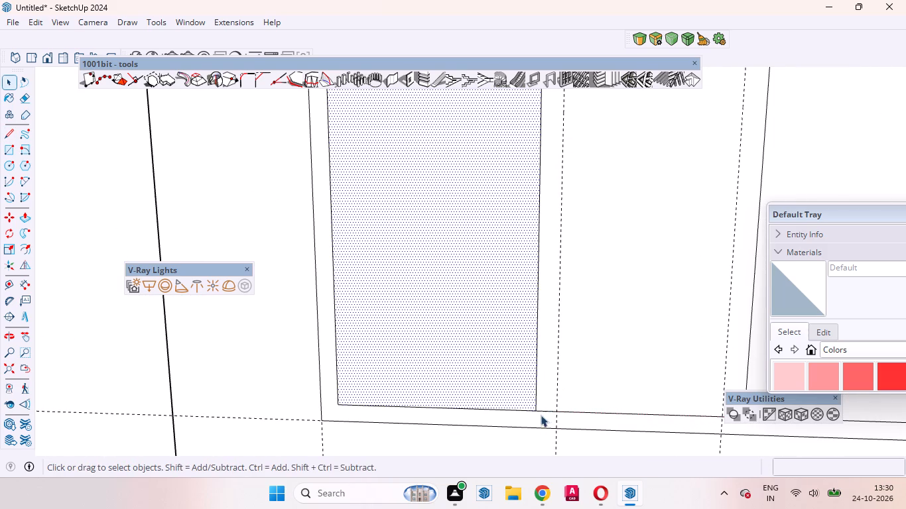
Measure the width of the window frame's left side near its bottom corner.
{"action": "key", "text": "t"}
{"action": "left_click", "coordinate": [318, 349]}
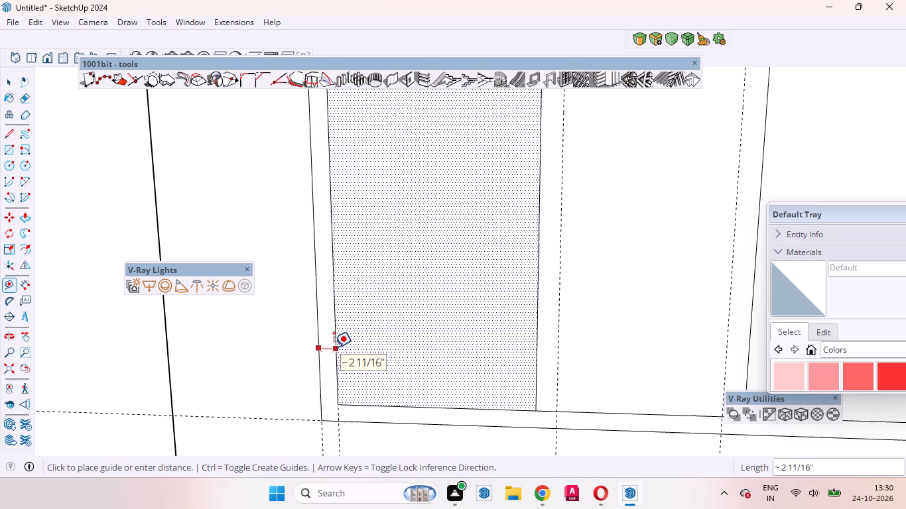
{"action": "key", "text": "space"}
{"action": "key", "text": "d"}
{"action": "scroll", "coordinate": [327, 399], "scroll_direction": "up", "scroll_amount": 5}
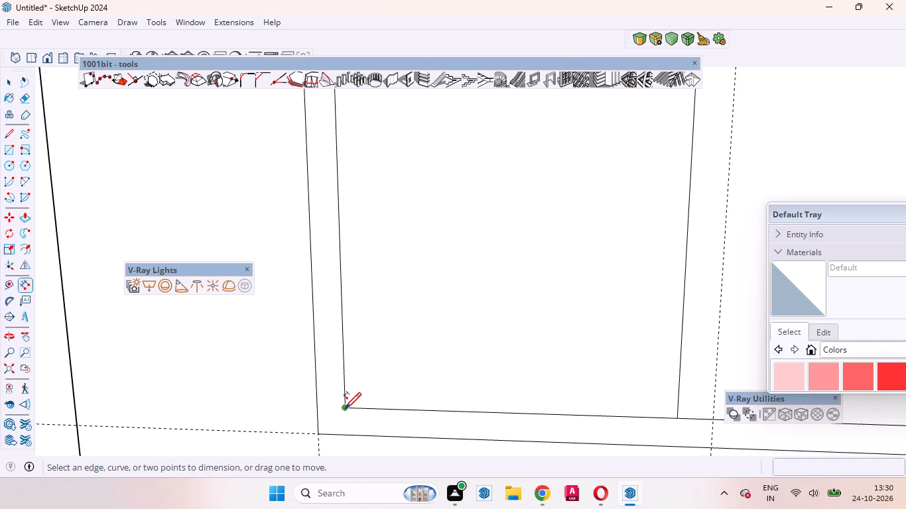
{"action": "left_click", "coordinate": [345, 408]}
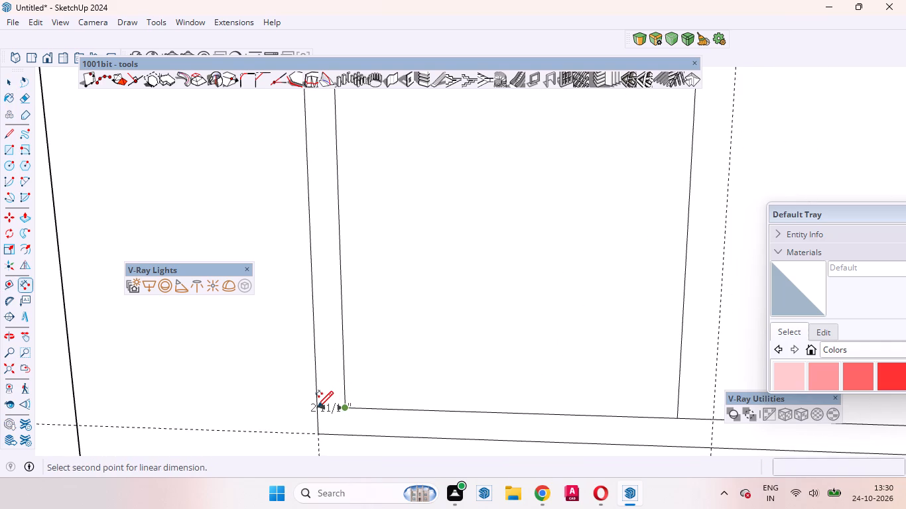
{"action": "key", "text": "space"}
Copy the left vertical line of the lower window panel about 2 1/8" along the bottom edge, toward the panel's middle.
{"action": "scroll", "coordinate": [318, 402], "scroll_direction": "down", "scroll_amount": 11}
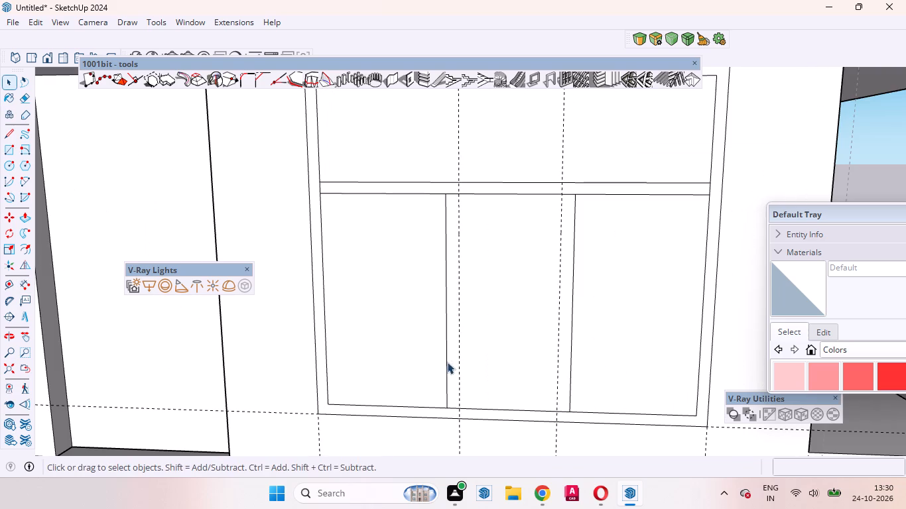
{"action": "left_click", "coordinate": [446, 315]}
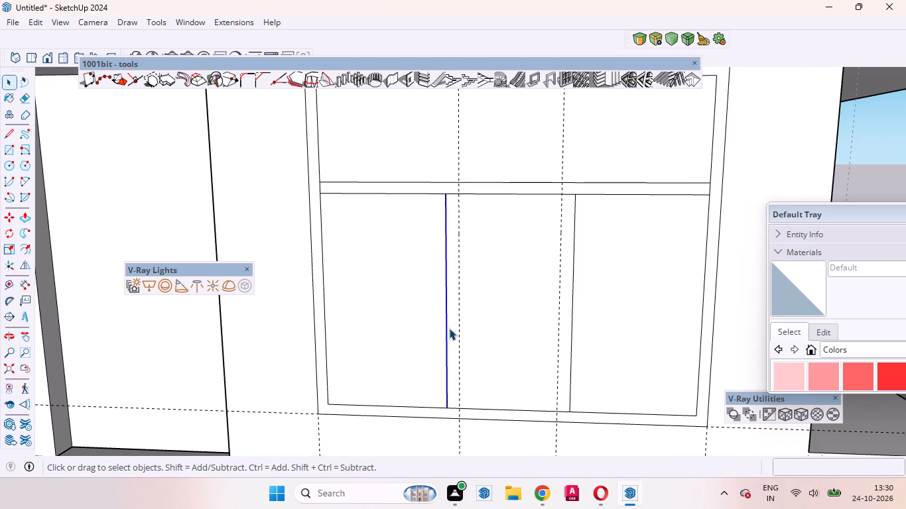
{"action": "key", "text": "m"}
{"action": "scroll", "coordinate": [452, 380], "scroll_direction": "up", "scroll_amount": 5}
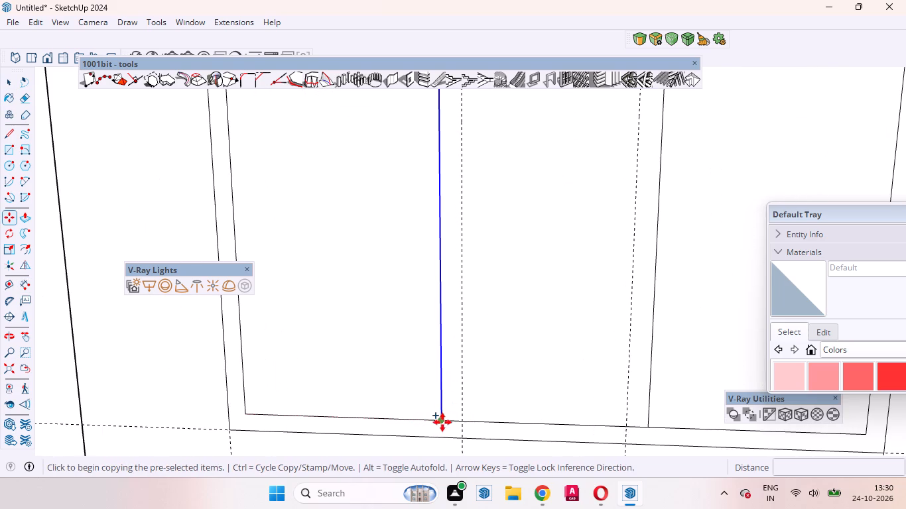
{"action": "left_click", "coordinate": [442, 422]}
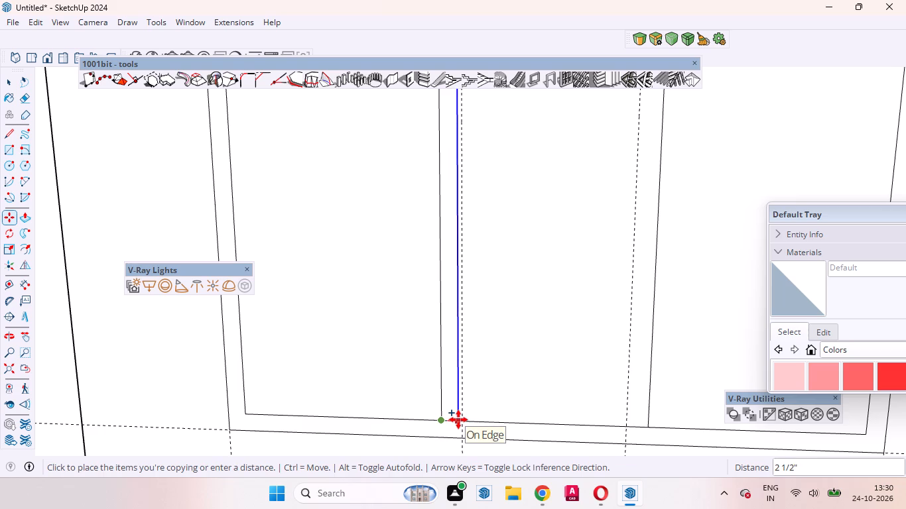
{"action": "left_click", "coordinate": [456, 420]}
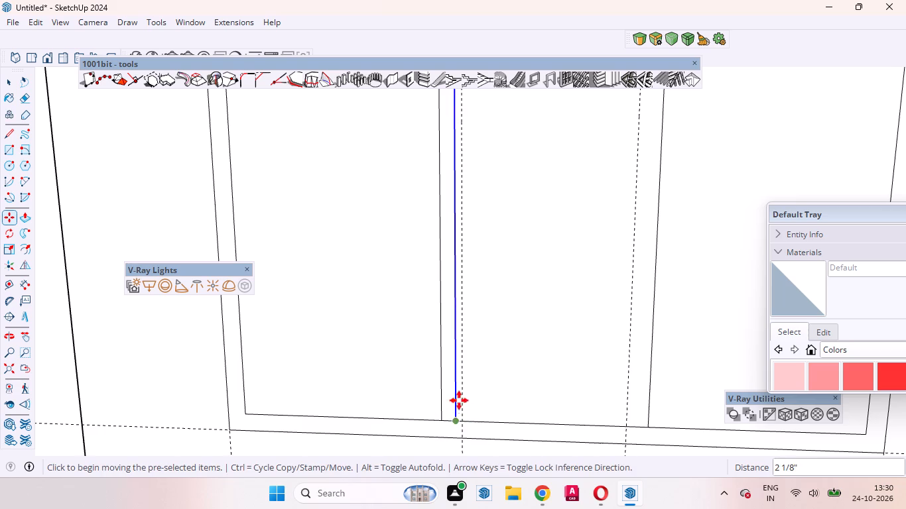
{"action": "scroll", "coordinate": [455, 363], "scroll_direction": "down", "scroll_amount": 6}
{"action": "key", "text": "space"}
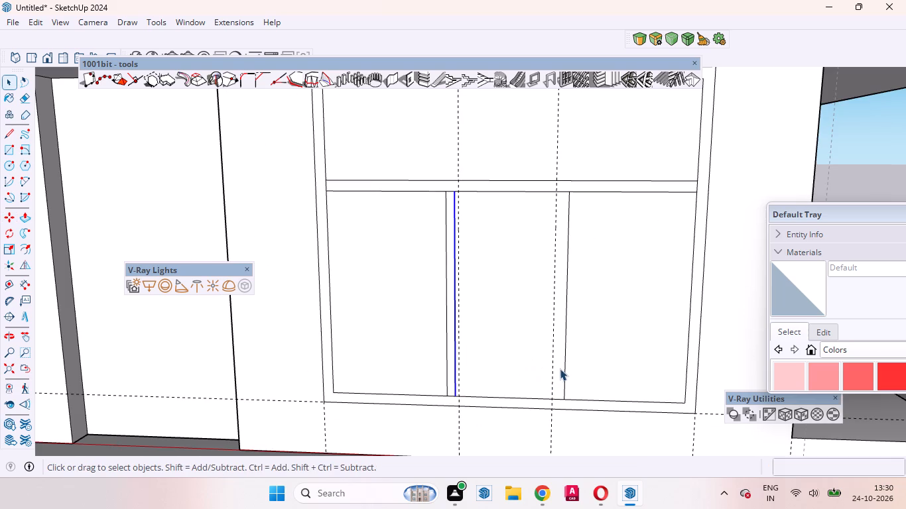
Copy the right vertical line of the lower window panel about 2 1/16" toward the frame's right side.
{"action": "left_click", "coordinate": [563, 368]}
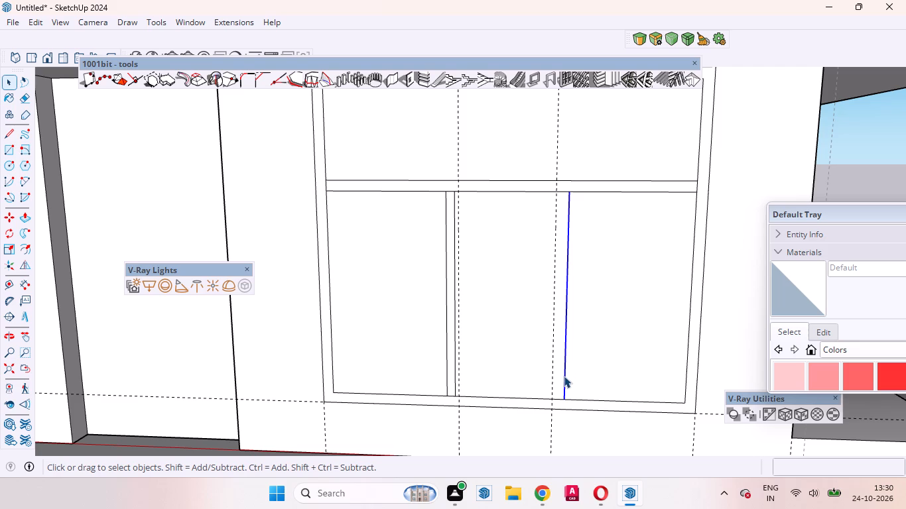
{"action": "key", "text": "m"}
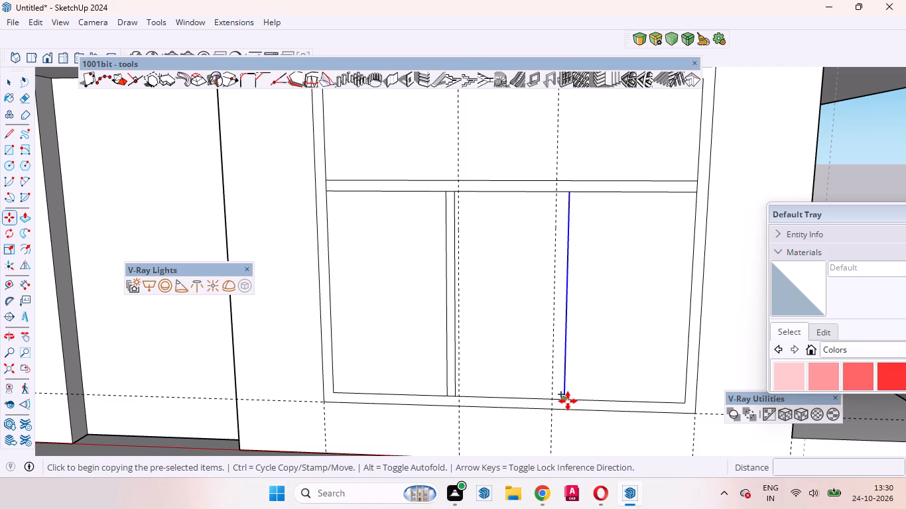
{"action": "left_click", "coordinate": [567, 400]}
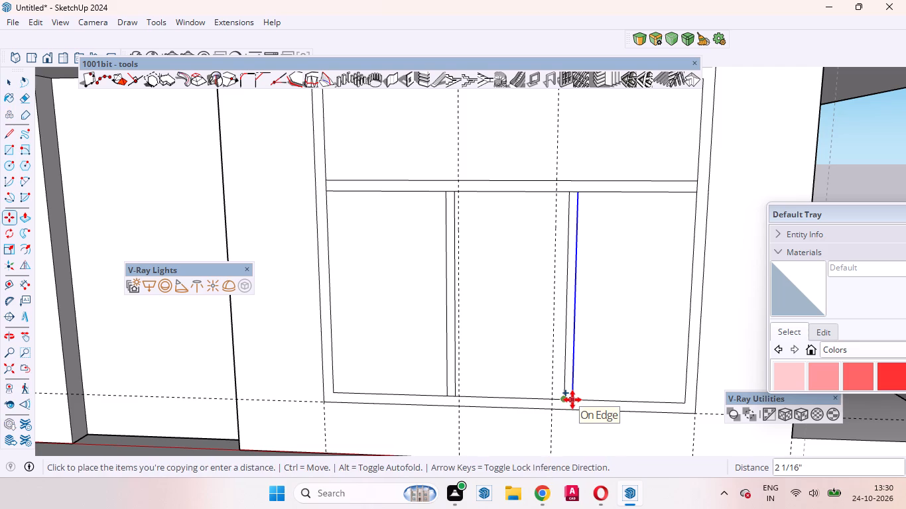
{"action": "left_click", "coordinate": [572, 400]}
{"action": "key", "text": "space"}
{"action": "scroll", "coordinate": [663, 286], "scroll_direction": "down", "scroll_amount": 5}
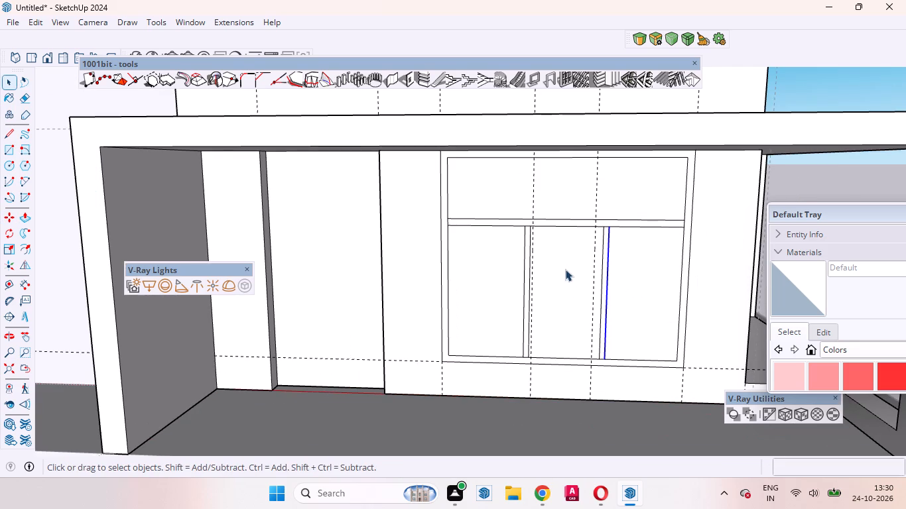
Widen the left mullion by copying its inner edge slightly toward the middle pane and deleting the original edge.
{"action": "left_click", "coordinate": [567, 266]}
{"action": "scroll", "coordinate": [539, 280], "scroll_direction": "up", "scroll_amount": 8}
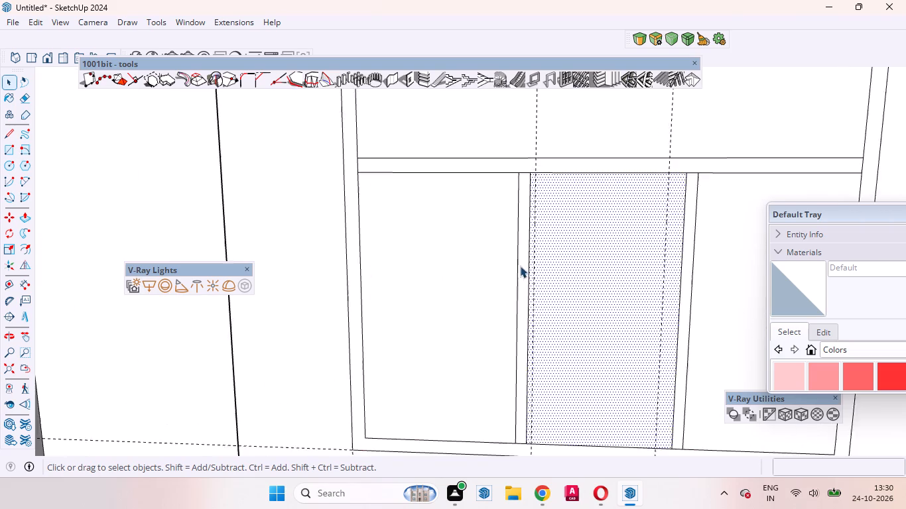
{"action": "scroll", "coordinate": [520, 266], "scroll_direction": "up", "scroll_amount": 3}
{"action": "left_click", "coordinate": [535, 262]}
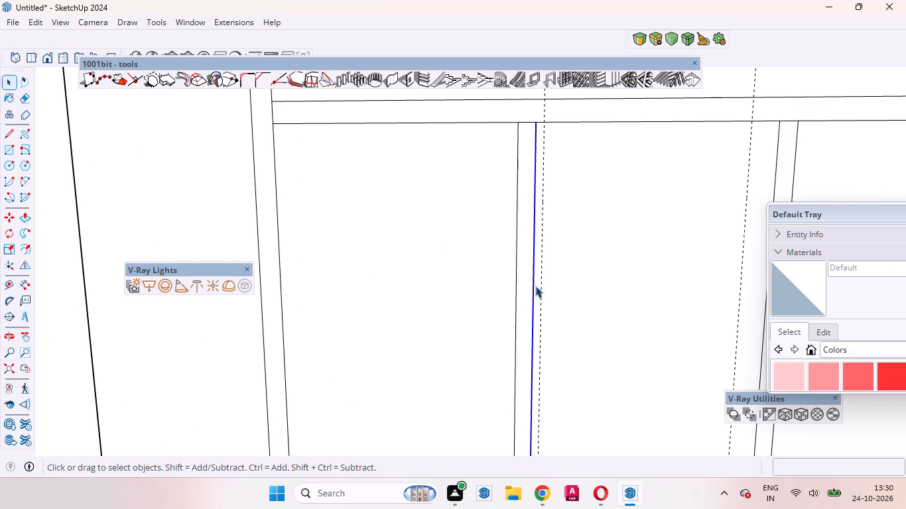
{"action": "key", "text": "m"}
{"action": "scroll", "coordinate": [543, 102], "scroll_direction": "up", "scroll_amount": 4}
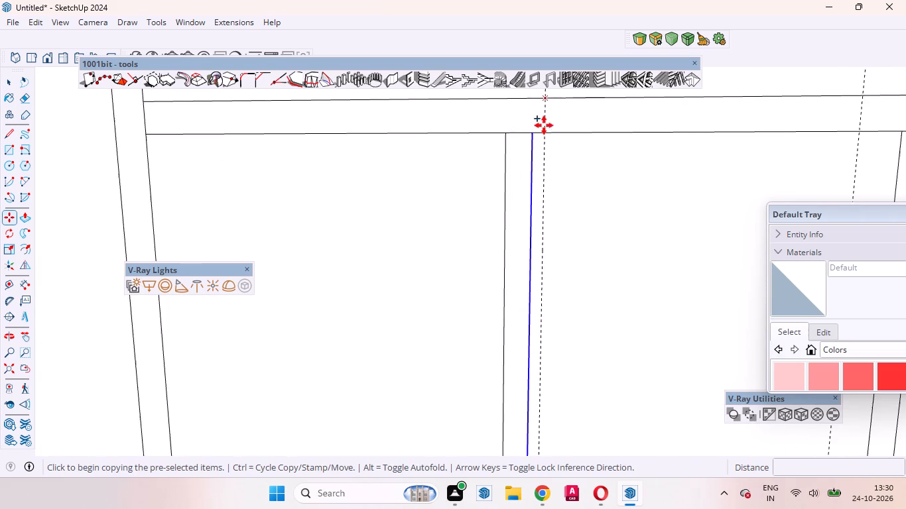
{"action": "scroll", "coordinate": [544, 125], "scroll_direction": "up", "scroll_amount": 4}
{"action": "left_click", "coordinate": [529, 130]}
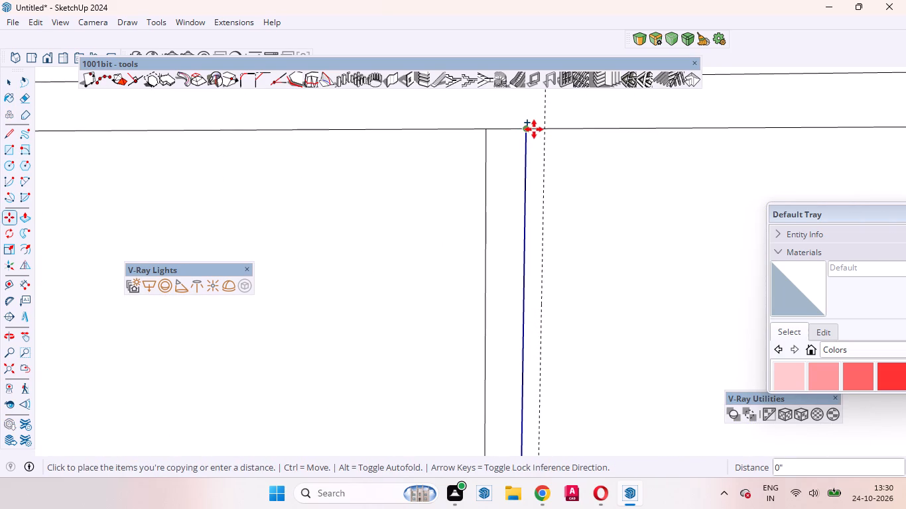
{"action": "left_click", "coordinate": [536, 129]}
{"action": "key", "text": "space"}
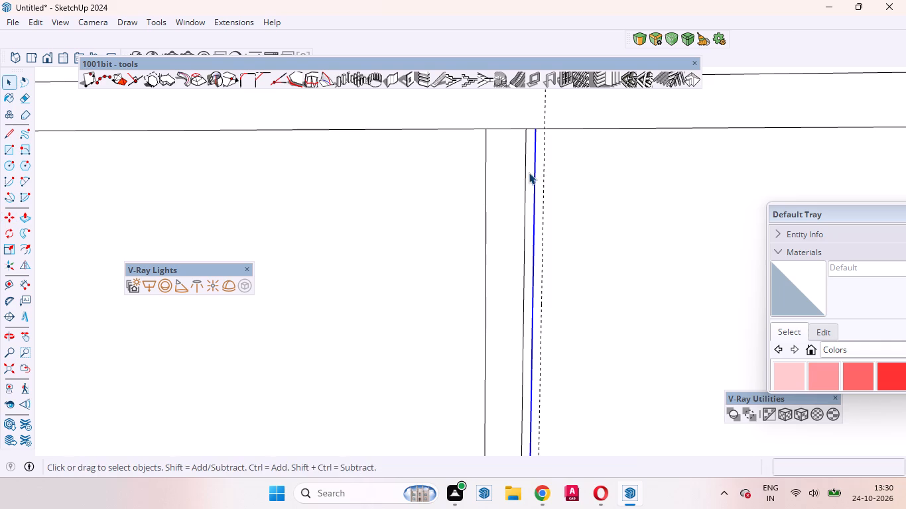
{"action": "left_click", "coordinate": [523, 169]}
{"action": "left_click", "coordinate": [526, 176]}
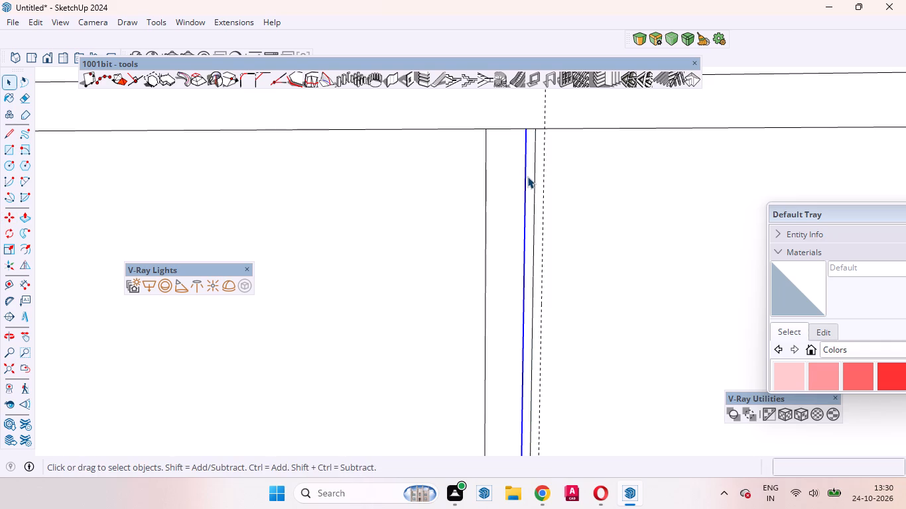
{"action": "key", "text": "Delete"}
{"action": "left_click", "coordinate": [527, 182]}
Widen the right mullion by copying its outer edge about 3/4" toward the right pane and deleting the original edge.
{"action": "scroll", "coordinate": [488, 208], "scroll_direction": "down", "scroll_amount": 20}
{"action": "scroll", "coordinate": [488, 208], "scroll_direction": "down", "scroll_amount": 3}
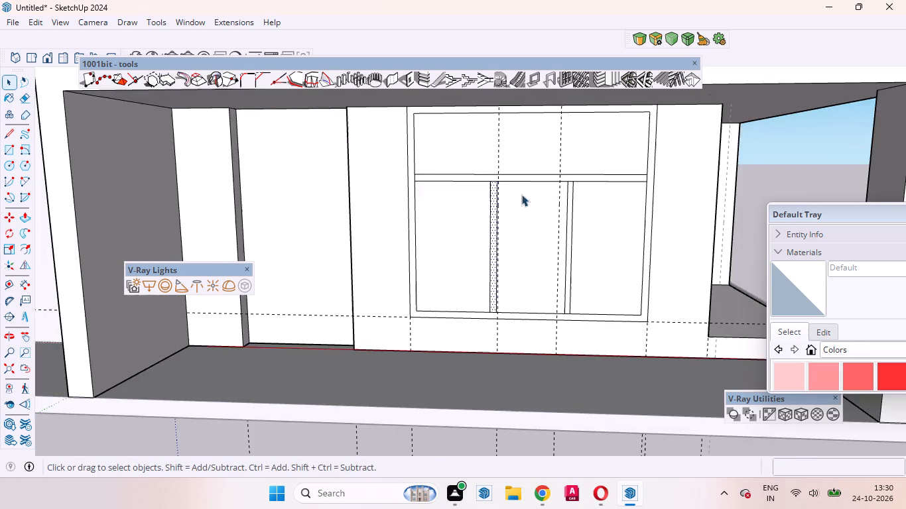
{"action": "scroll", "coordinate": [564, 188], "scroll_direction": "up", "scroll_amount": 15}
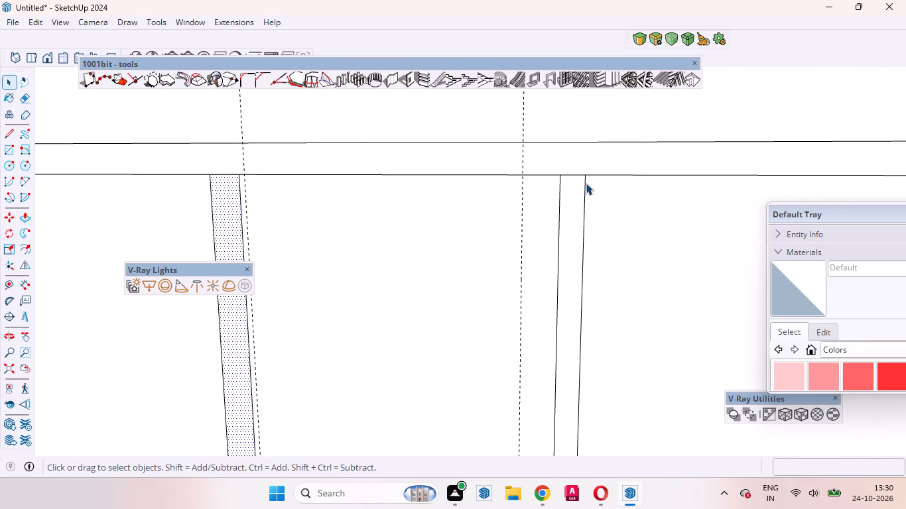
{"action": "left_click", "coordinate": [586, 183]}
{"action": "key", "text": "m"}
{"action": "scroll", "coordinate": [577, 234], "scroll_direction": "up", "scroll_amount": 3}
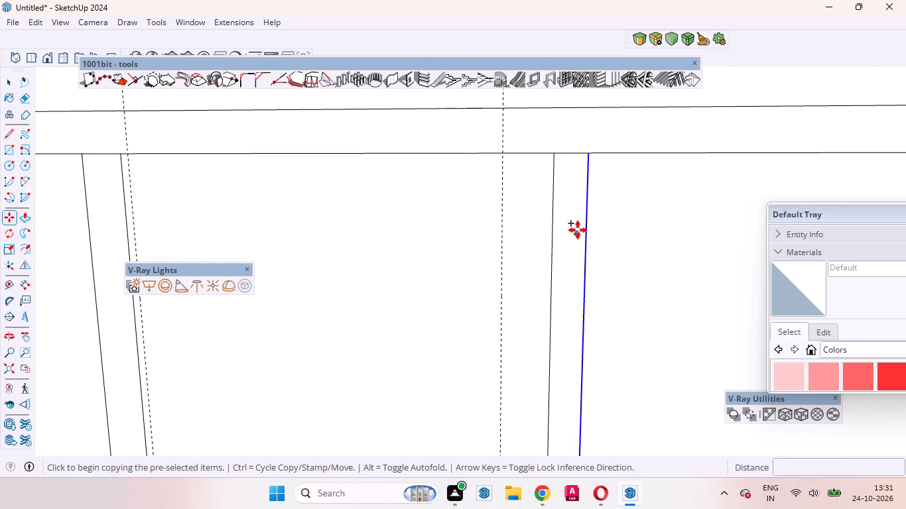
{"action": "left_click", "coordinate": [574, 225]}
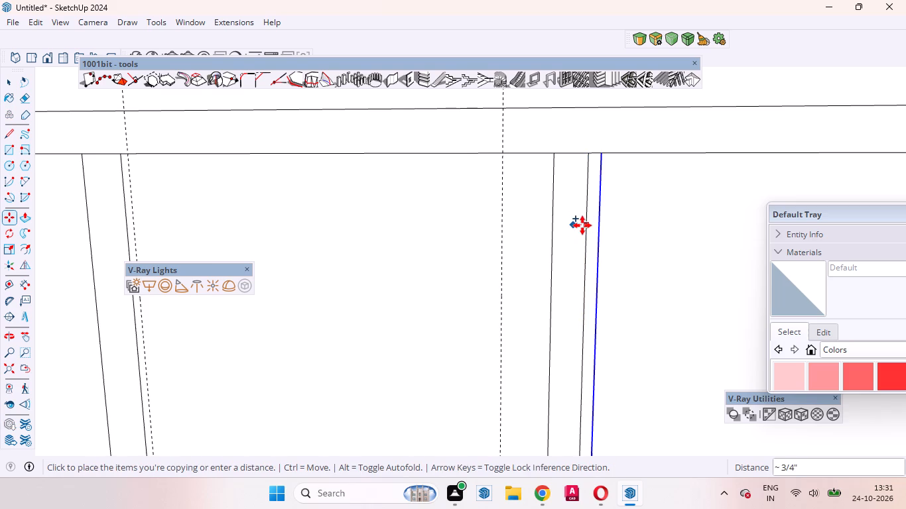
{"action": "left_click", "coordinate": [584, 225]}
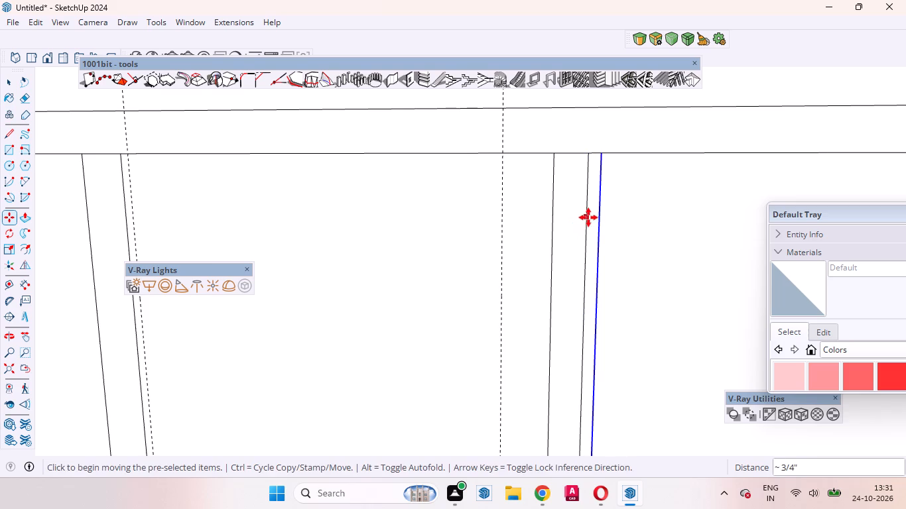
{"action": "key", "text": "space"}
{"action": "left_click", "coordinate": [588, 215]}
{"action": "key", "text": "Delete"}
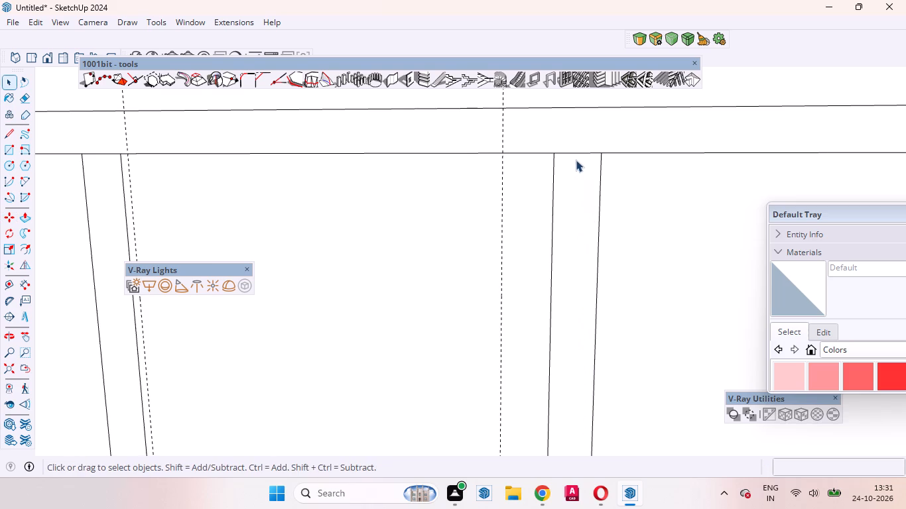
Delete the crossbar edge segments across the tops of the right and left mullions.
{"action": "left_click", "coordinate": [575, 152]}
{"action": "key", "text": "Delete"}
{"action": "scroll", "coordinate": [625, 199], "scroll_direction": "down", "scroll_amount": 15}
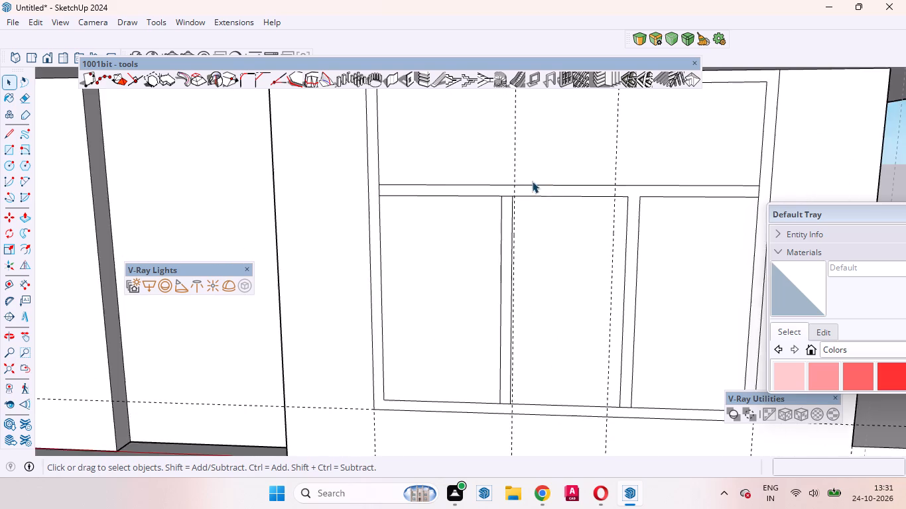
{"action": "scroll", "coordinate": [525, 181], "scroll_direction": "up", "scroll_amount": 9}
{"action": "left_click", "coordinate": [501, 199]}
{"action": "key", "text": "Delete"}
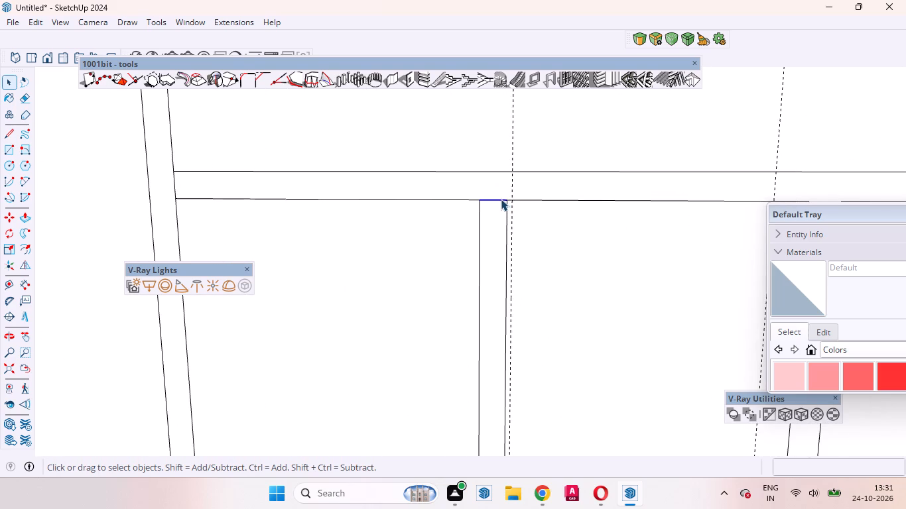
Erase the short edges where the crossbar meets the frame's left side and the top of the left mullion.
{"action": "left_click", "coordinate": [26, 99]}
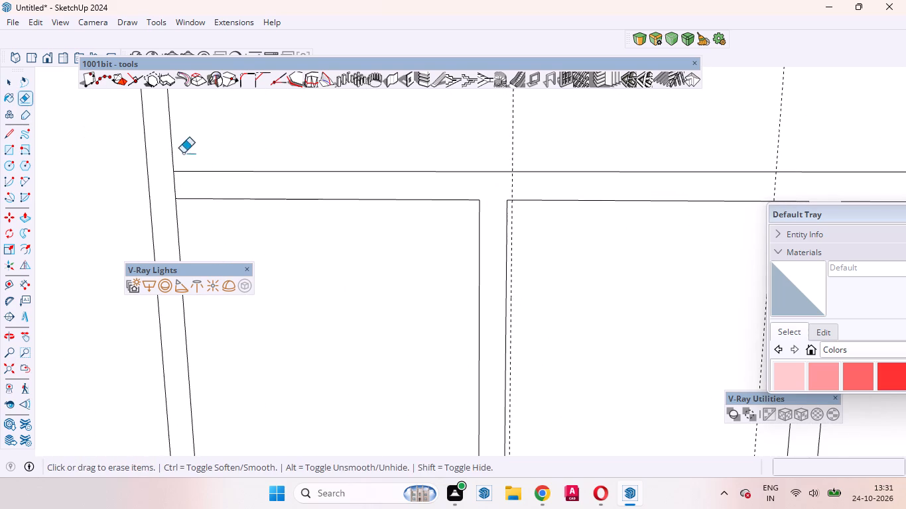
{"action": "left_click_drag", "start_coordinate": [147, 180], "coordinate": [179, 184]}
{"action": "key", "text": "ctrl+z"}
{"action": "left_click_drag", "start_coordinate": [170, 186], "coordinate": [179, 186]}
{"action": "scroll", "coordinate": [245, 178], "scroll_direction": "down", "scroll_amount": 3}
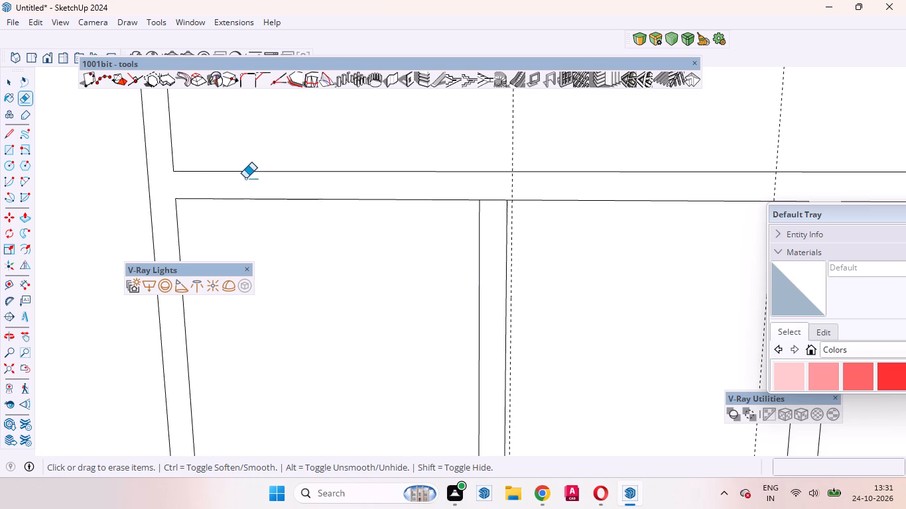
{"action": "scroll", "coordinate": [245, 178], "scroll_direction": "down", "scroll_amount": 8}
{"action": "scroll", "coordinate": [365, 186], "scroll_direction": "up", "scroll_amount": 14}
{"action": "left_click_drag", "start_coordinate": [320, 171], "coordinate": [324, 222]}
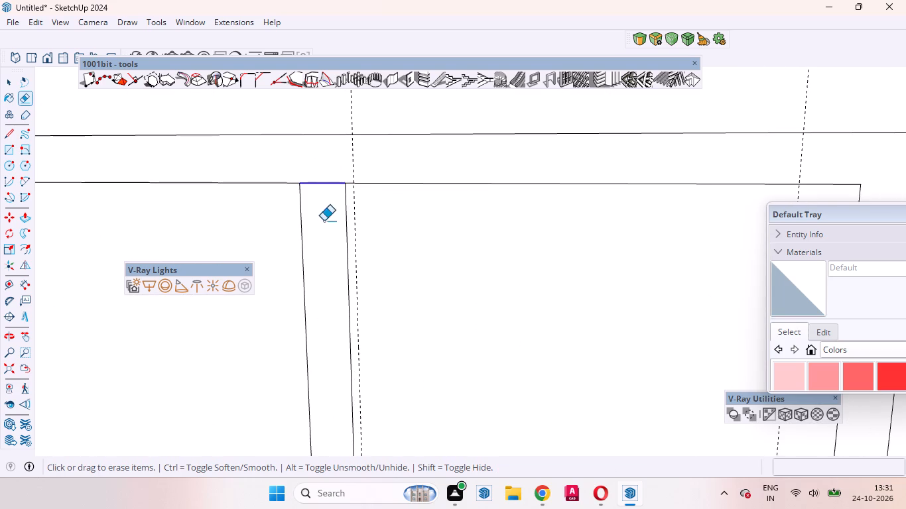
{"action": "scroll", "coordinate": [365, 184], "scroll_direction": "down", "scroll_amount": 20}
{"action": "scroll", "coordinate": [365, 184], "scroll_direction": "down", "scroll_amount": 1}
Erase the short bottom-frame edge segments across the lower ends of both mullions.
{"action": "scroll", "coordinate": [388, 349], "scroll_direction": "up", "scroll_amount": 11}
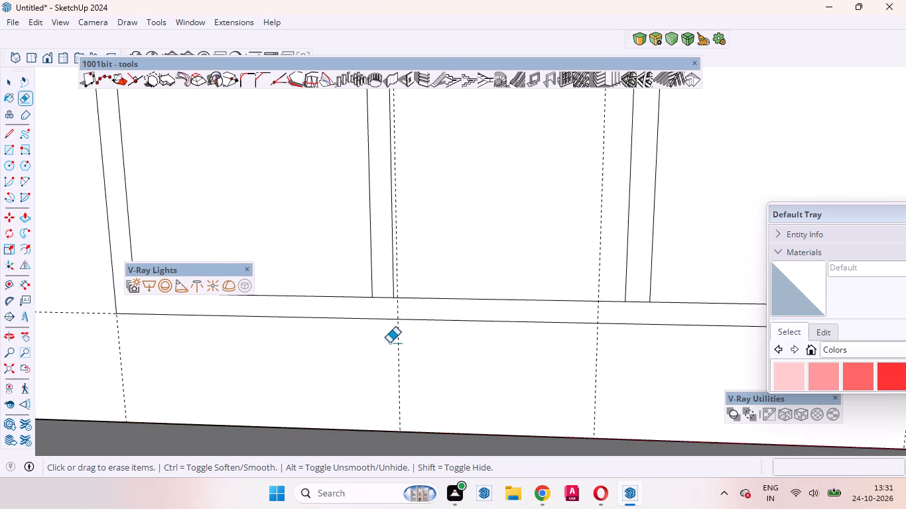
{"action": "scroll", "coordinate": [389, 343], "scroll_direction": "up", "scroll_amount": 4}
{"action": "left_click_drag", "start_coordinate": [377, 252], "coordinate": [380, 278]}
{"action": "scroll", "coordinate": [379, 284], "scroll_direction": "down", "scroll_amount": 15}
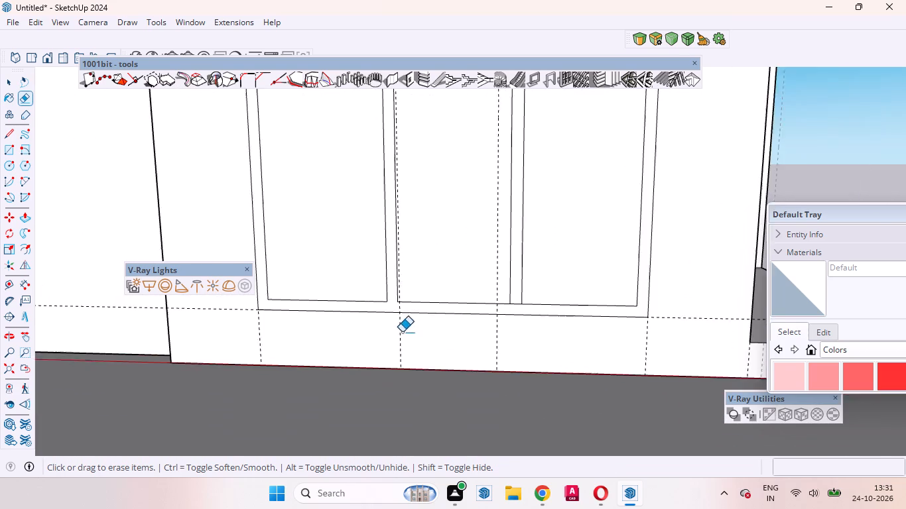
{"action": "scroll", "coordinate": [402, 332], "scroll_direction": "down", "scroll_amount": 4}
{"action": "scroll", "coordinate": [480, 319], "scroll_direction": "up", "scroll_amount": 10}
{"action": "left_click_drag", "start_coordinate": [458, 285], "coordinate": [462, 313]}
{"action": "scroll", "coordinate": [503, 317], "scroll_direction": "down", "scroll_amount": 14}
Erase the short edge where the crossbar meets the frame's right side.
{"action": "scroll", "coordinate": [533, 222], "scroll_direction": "up", "scroll_amount": 8}
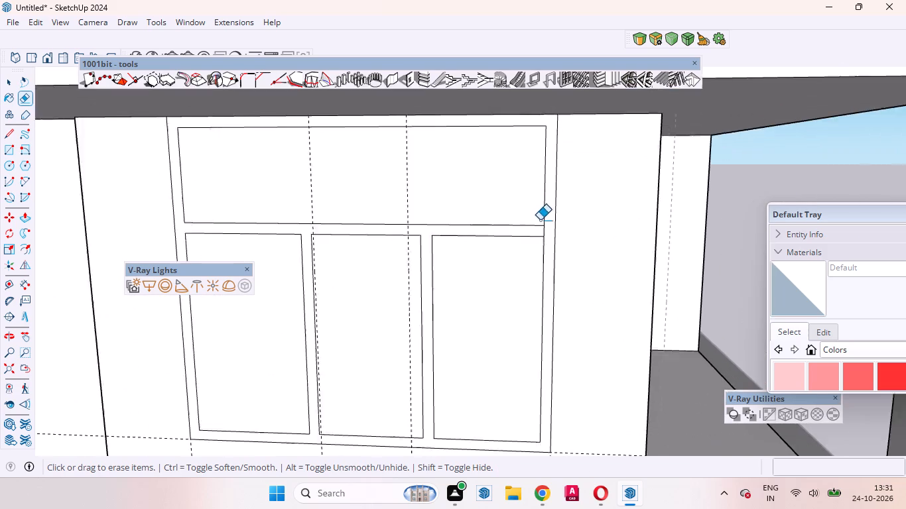
{"action": "scroll", "coordinate": [540, 220], "scroll_direction": "up", "scroll_amount": 6}
{"action": "left_click_drag", "start_coordinate": [558, 229], "coordinate": [548, 229]}
{"action": "scroll", "coordinate": [595, 283], "scroll_direction": "down", "scroll_amount": 5}
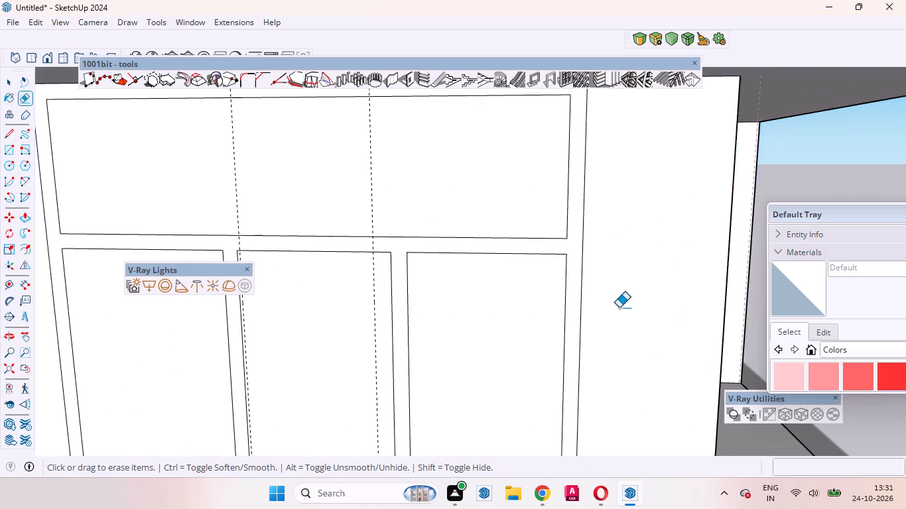
Extend the left mullion's two edges up across the top pane with vertical lines about 2' 2 5/16" long.
{"action": "scroll", "coordinate": [619, 308], "scroll_direction": "down", "scroll_amount": 4}
{"action": "middle_click", "coordinate": [430, 299]}
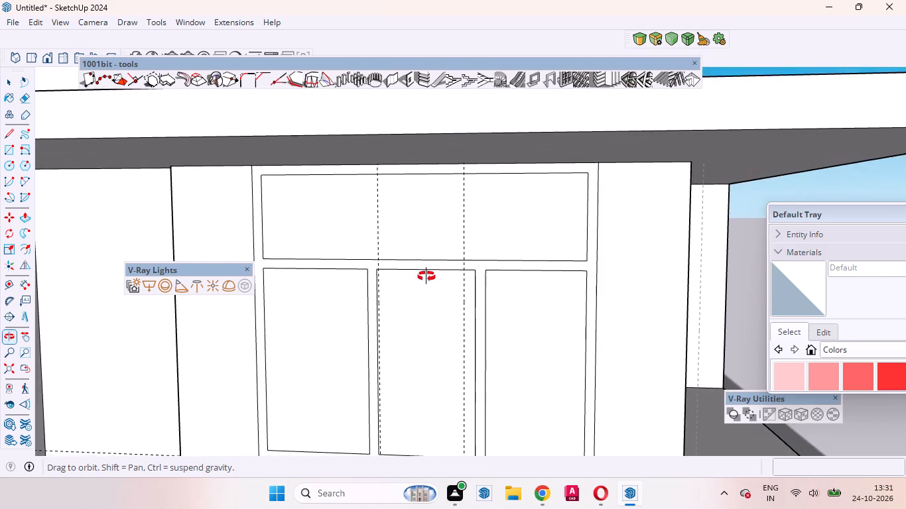
{"action": "scroll", "coordinate": [505, 256], "scroll_direction": "down", "scroll_amount": 7}
{"action": "middle_click_drag", "start_coordinate": [396, 308], "coordinate": [402, 242]}
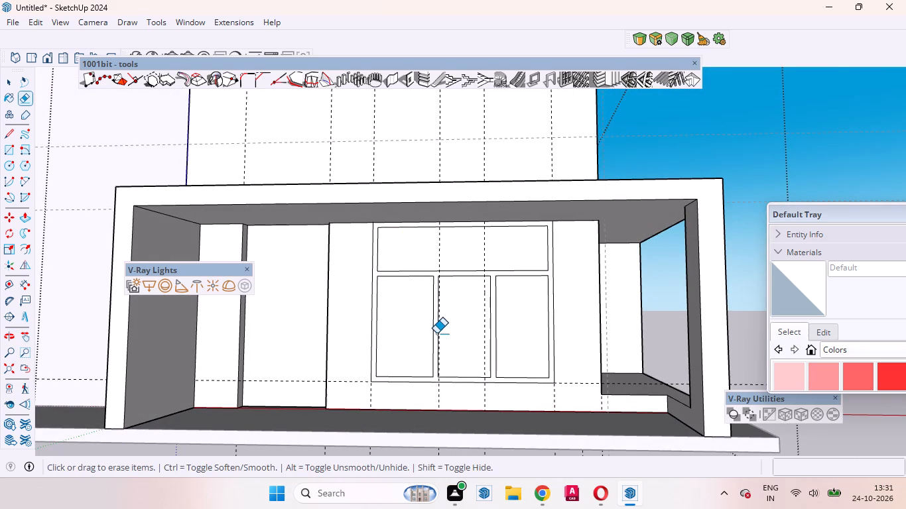
{"action": "key", "text": "space"}
{"action": "scroll", "coordinate": [428, 244], "scroll_direction": "up", "scroll_amount": 8}
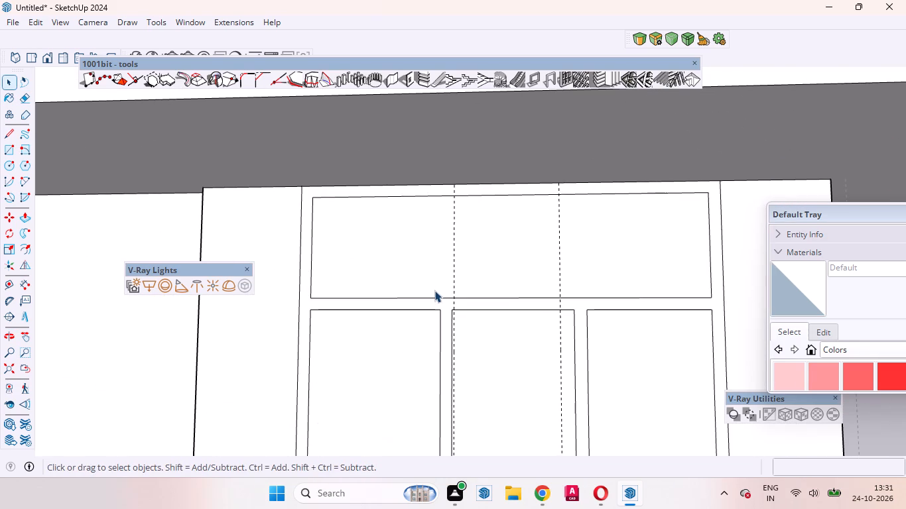
{"action": "key", "text": "l"}
{"action": "left_click", "coordinate": [441, 309]}
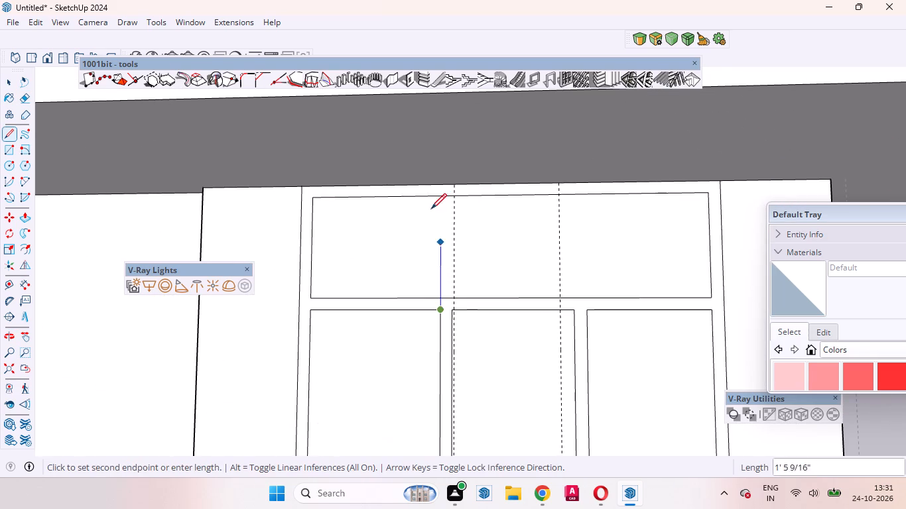
{"action": "left_click", "coordinate": [440, 196]}
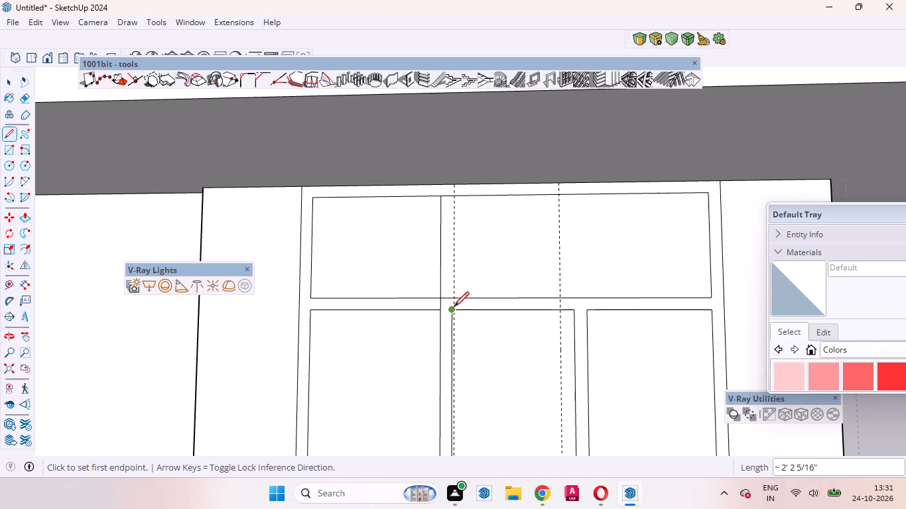
{"action": "left_click_drag", "start_coordinate": [454, 308], "coordinate": [454, 301]}
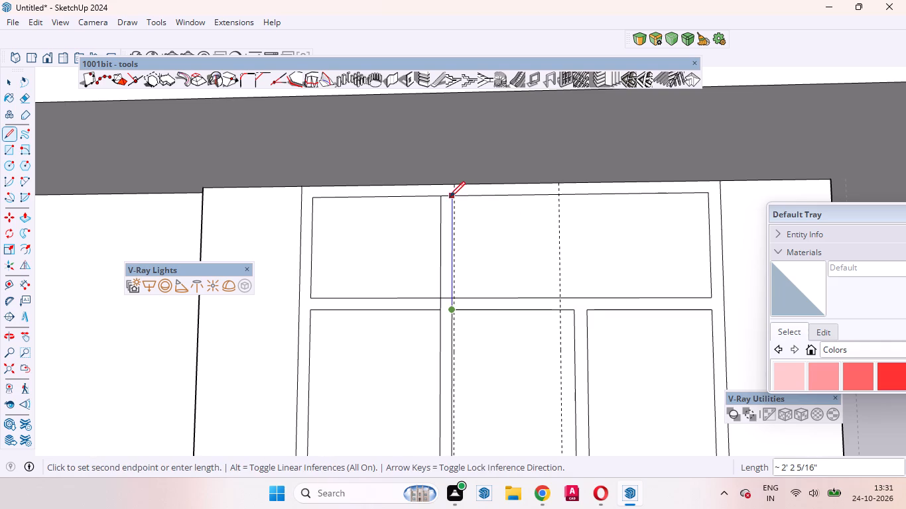
{"action": "scroll", "coordinate": [452, 197], "scroll_direction": "up", "scroll_amount": 4}
{"action": "left_click", "coordinate": [452, 196]}
{"action": "scroll", "coordinate": [423, 300], "scroll_direction": "down", "scroll_amount": 8}
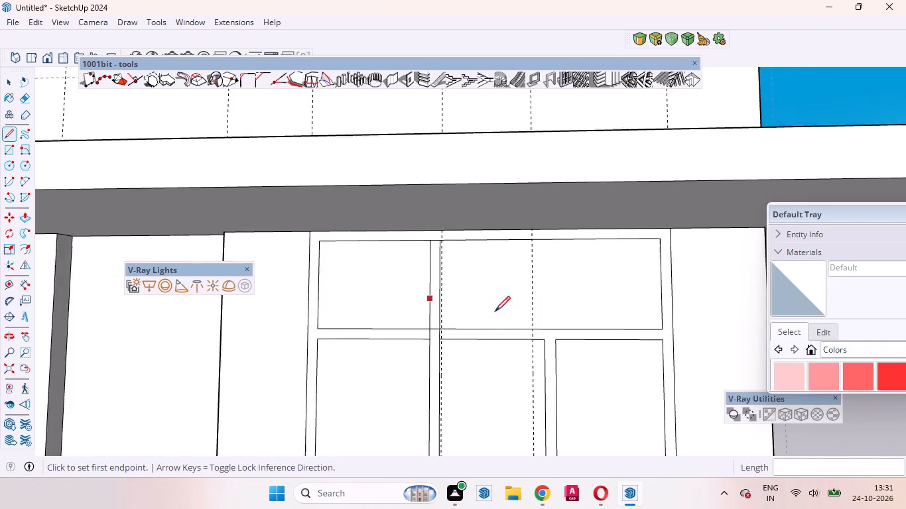
Extend the right mullion's two edges up across the top pane with vertical lines about 2' 2 5/16" long.
{"action": "scroll", "coordinate": [539, 349], "scroll_direction": "up", "scroll_amount": 7}
{"action": "left_click", "coordinate": [519, 316]}
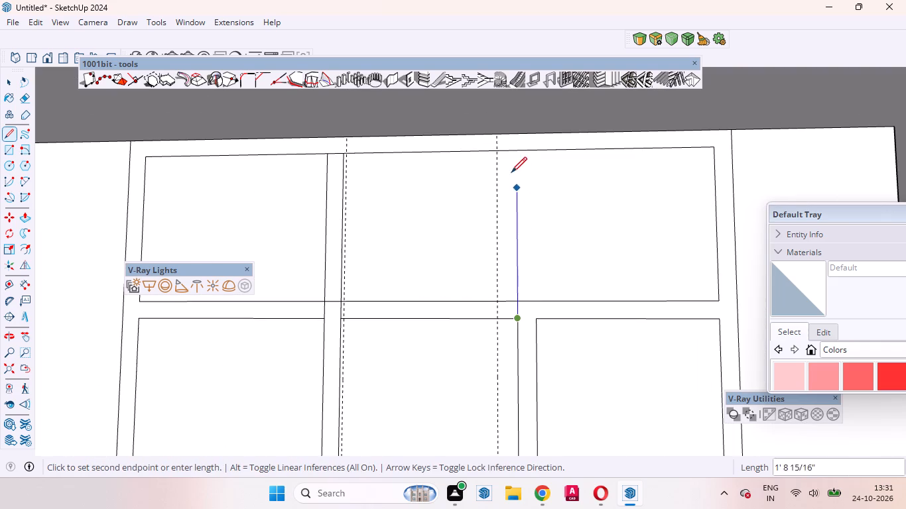
{"action": "left_click", "coordinate": [515, 152]}
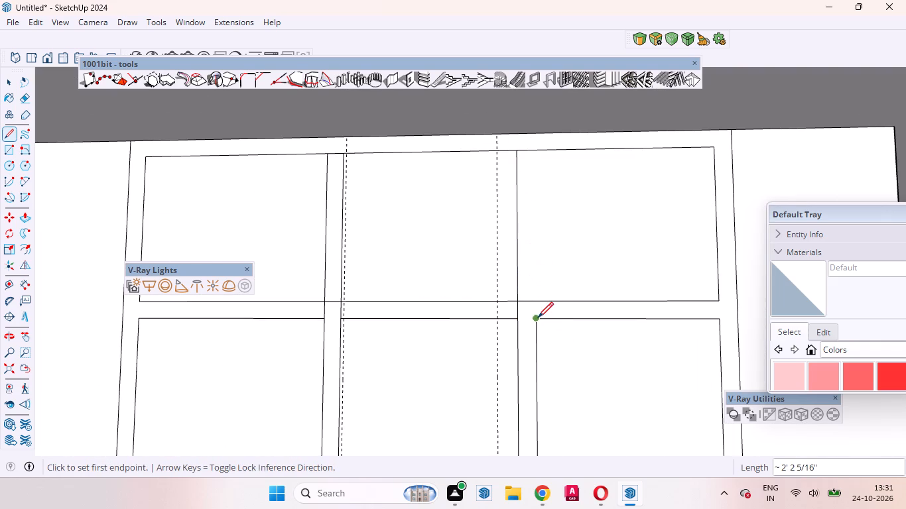
{"action": "left_click", "coordinate": [538, 317]}
{"action": "left_click", "coordinate": [543, 153]}
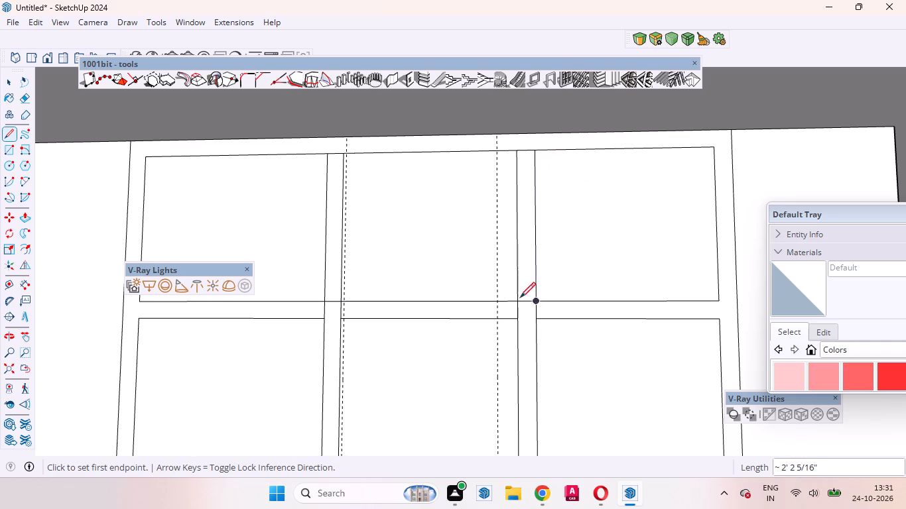
Erase the short edge segments where both mullions cross the horizontal crossbar of the window.
{"action": "left_click", "coordinate": [23, 102]}
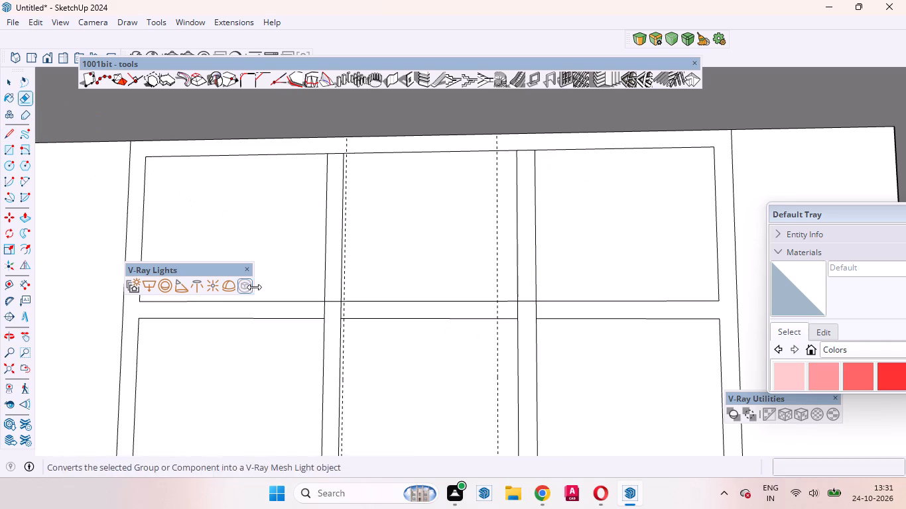
{"action": "scroll", "coordinate": [272, 290], "scroll_direction": "up", "scroll_amount": 8}
{"action": "left_click_drag", "start_coordinate": [340, 286], "coordinate": [373, 318]}
{"action": "scroll", "coordinate": [302, 317], "scroll_direction": "down", "scroll_amount": 14}
{"action": "scroll", "coordinate": [487, 372], "scroll_direction": "up", "scroll_amount": 13}
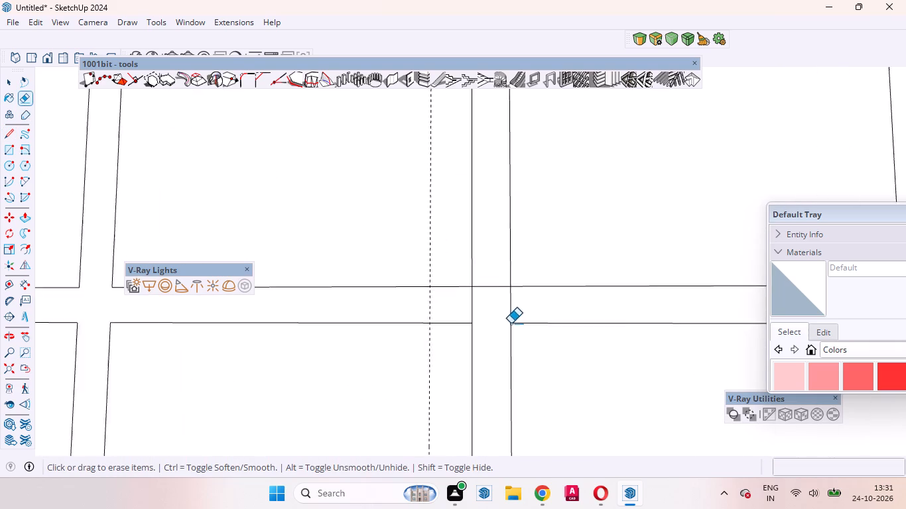
{"action": "left_click_drag", "start_coordinate": [493, 249], "coordinate": [560, 305]}
{"action": "scroll", "coordinate": [502, 370], "scroll_direction": "down", "scroll_amount": 7}
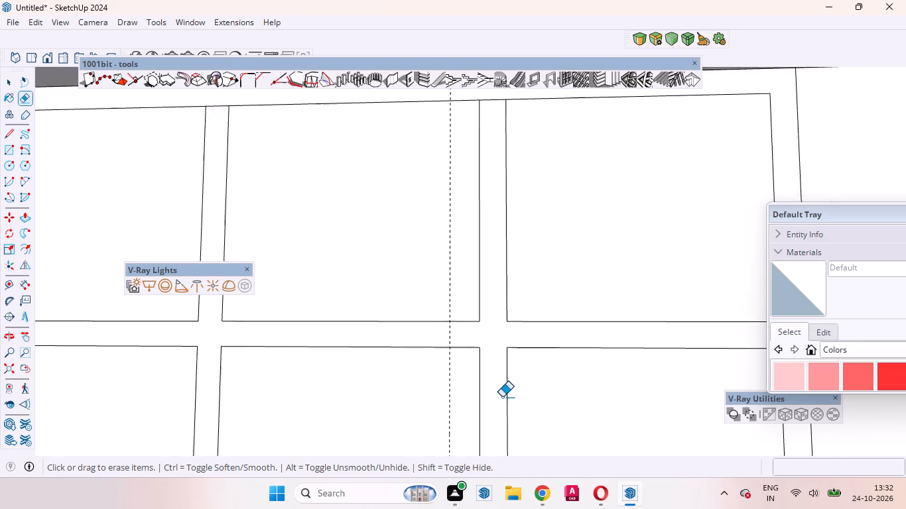
Erase the short top-frame edge segments across the upper ends of the right and left mullions.
{"action": "scroll", "coordinate": [502, 397], "scroll_direction": "down", "scroll_amount": 4}
{"action": "scroll", "coordinate": [482, 188], "scroll_direction": "up", "scroll_amount": 13}
{"action": "left_click_drag", "start_coordinate": [504, 208], "coordinate": [507, 289]}
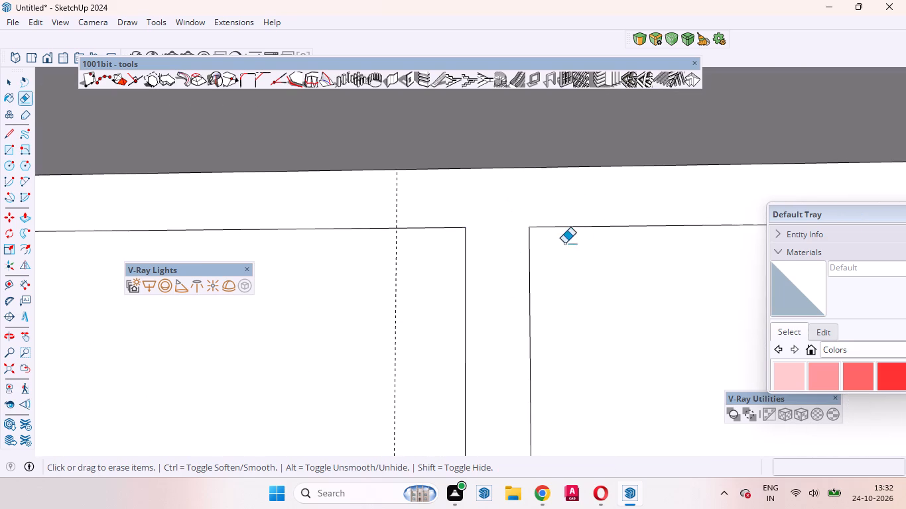
{"action": "scroll", "coordinate": [602, 237], "scroll_direction": "down", "scroll_amount": 9}
{"action": "left_click_drag", "start_coordinate": [275, 231], "coordinate": [279, 265]}
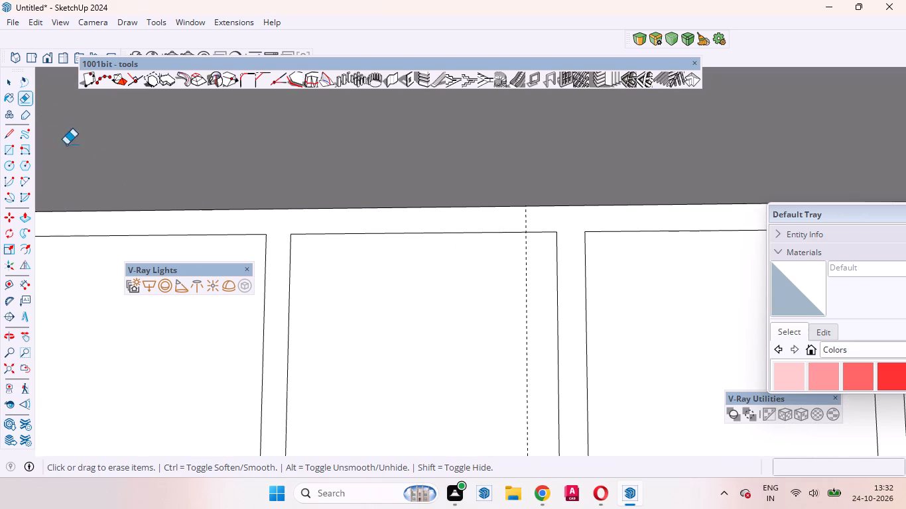
Push the door recess's side face farthest from the window outward by 10 1/2" to widen the recess.
{"action": "left_click", "coordinate": [10, 84]}
{"action": "scroll", "coordinate": [545, 267], "scroll_direction": "down", "scroll_amount": 14}
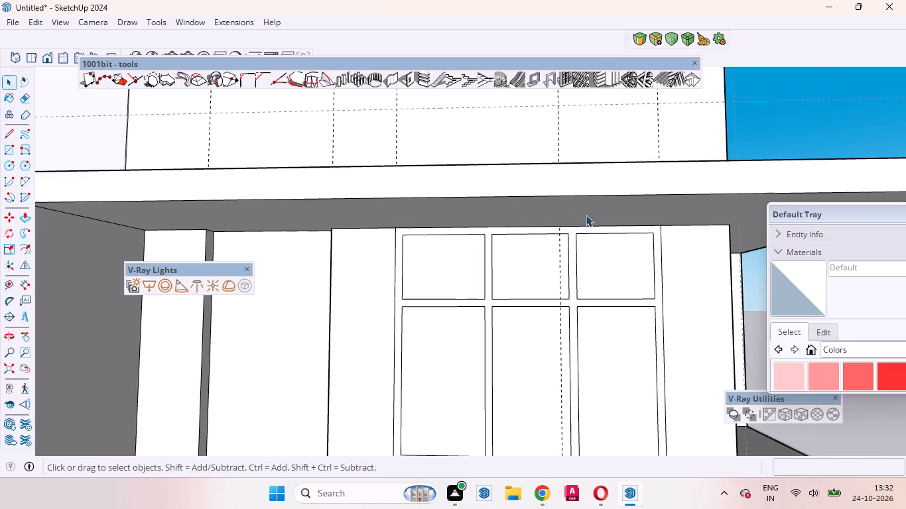
{"action": "scroll", "coordinate": [580, 217], "scroll_direction": "down", "scroll_amount": 4}
{"action": "middle_click_drag", "start_coordinate": [580, 282], "coordinate": [580, 317]}
{"action": "scroll", "coordinate": [566, 315], "scroll_direction": "down", "scroll_amount": 4}
{"action": "middle_click_drag", "start_coordinate": [539, 383], "coordinate": [514, 386]}
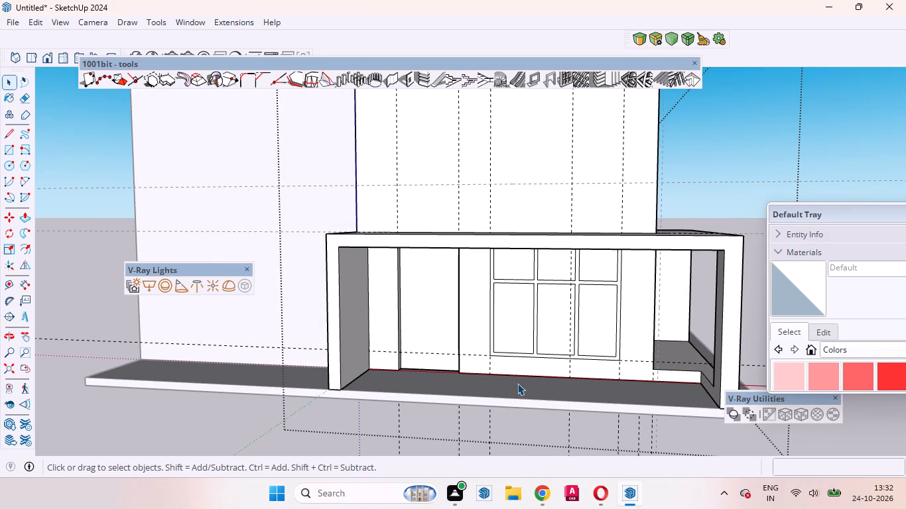
{"action": "scroll", "coordinate": [445, 308], "scroll_direction": "up", "scroll_amount": 4}
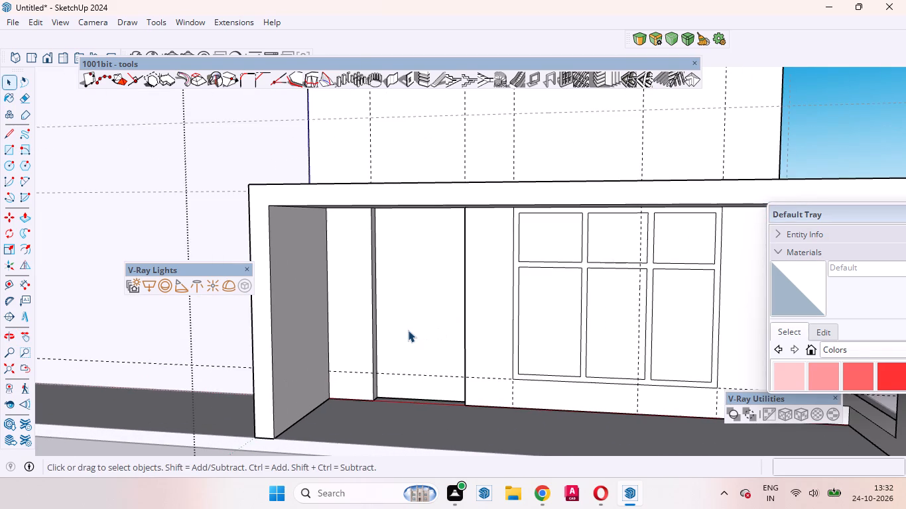
{"action": "scroll", "coordinate": [408, 330], "scroll_direction": "up", "scroll_amount": 4}
{"action": "middle_click_drag", "start_coordinate": [388, 343], "coordinate": [347, 357]}
{"action": "scroll", "coordinate": [353, 332], "scroll_direction": "up", "scroll_amount": 9}
{"action": "left_click", "coordinate": [363, 343]}
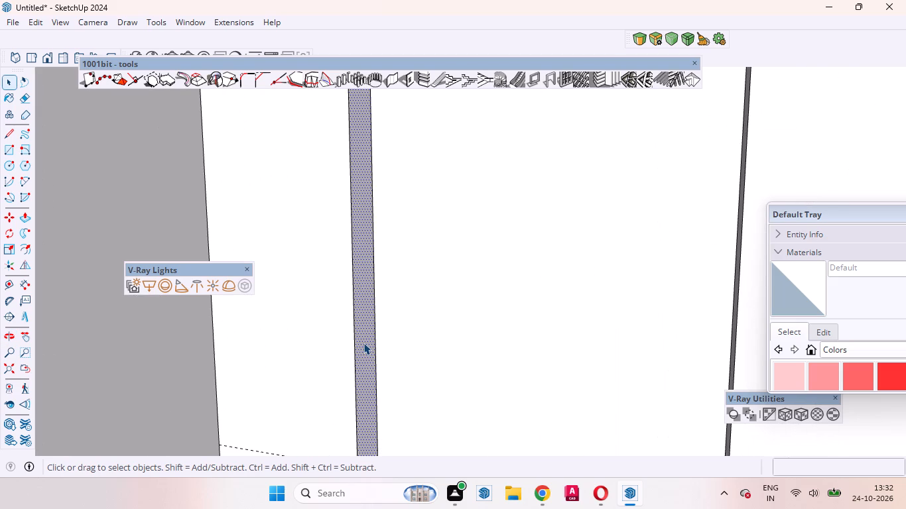
{"action": "key", "text": "p"}
{"action": "left_click", "coordinate": [363, 343]}
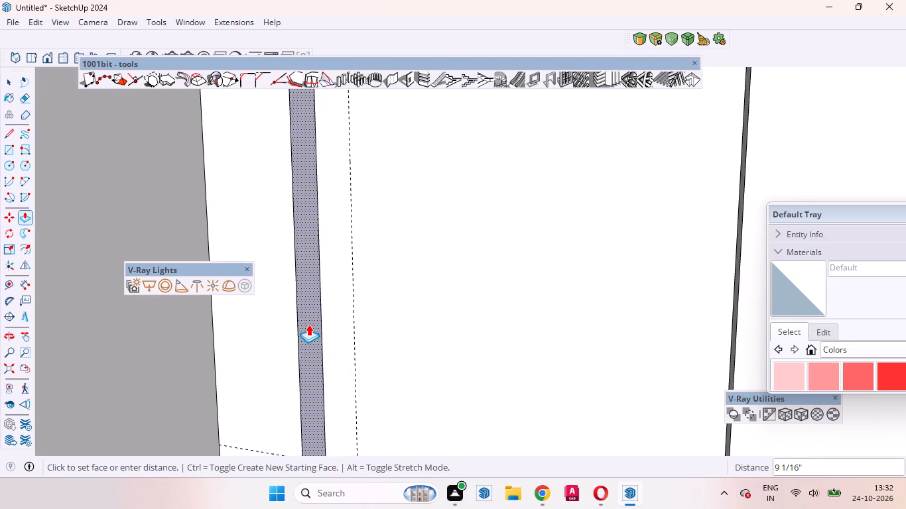
{"action": "left_click", "coordinate": [300, 324]}
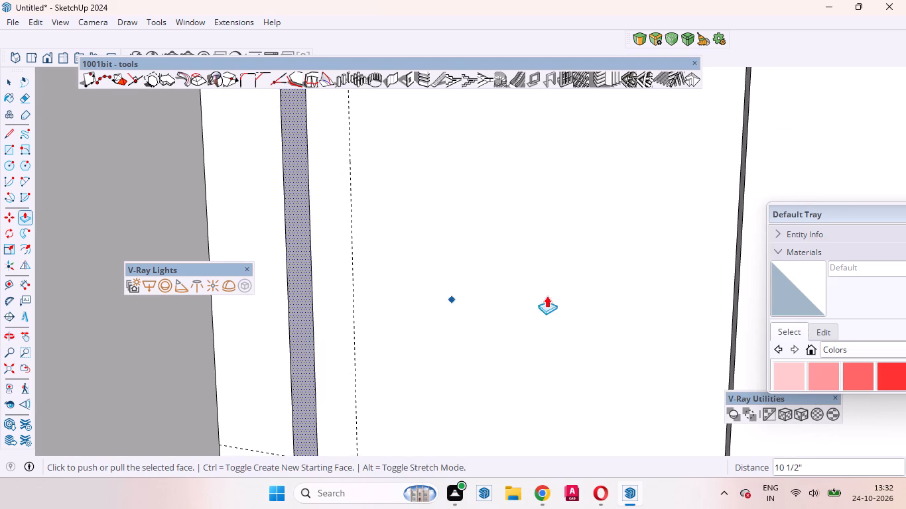
{"action": "scroll", "coordinate": [560, 296], "scroll_direction": "down", "scroll_amount": 14}
{"action": "key", "text": "space"}
Push the corner frame's outer face on the building's side elevation inward by about 4 7/16".
{"action": "scroll", "coordinate": [484, 335], "scroll_direction": "down", "scroll_amount": 4}
{"action": "middle_click_drag", "start_coordinate": [478, 423], "coordinate": [538, 422]}
{"action": "scroll", "coordinate": [375, 351], "scroll_direction": "down", "scroll_amount": 8}
{"action": "scroll", "coordinate": [536, 314], "scroll_direction": "up", "scroll_amount": 5}
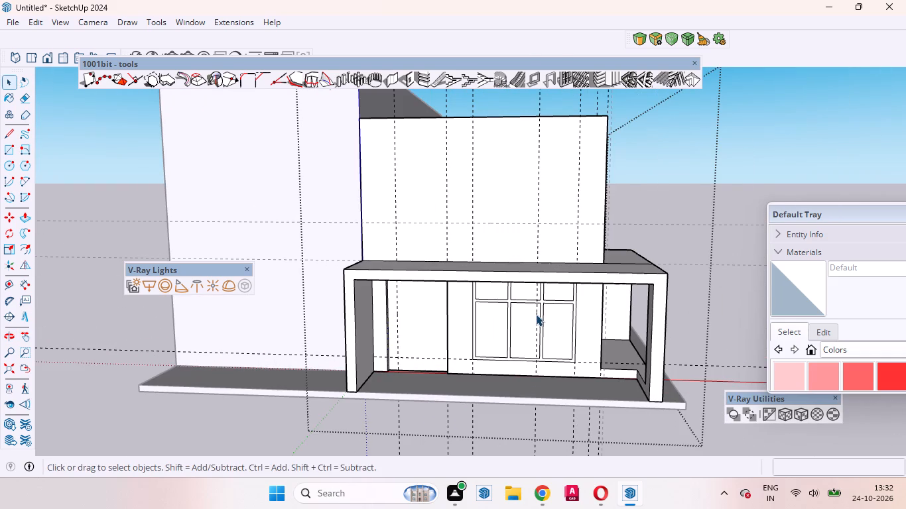
{"action": "middle_click_drag", "start_coordinate": [596, 314], "coordinate": [503, 334]}
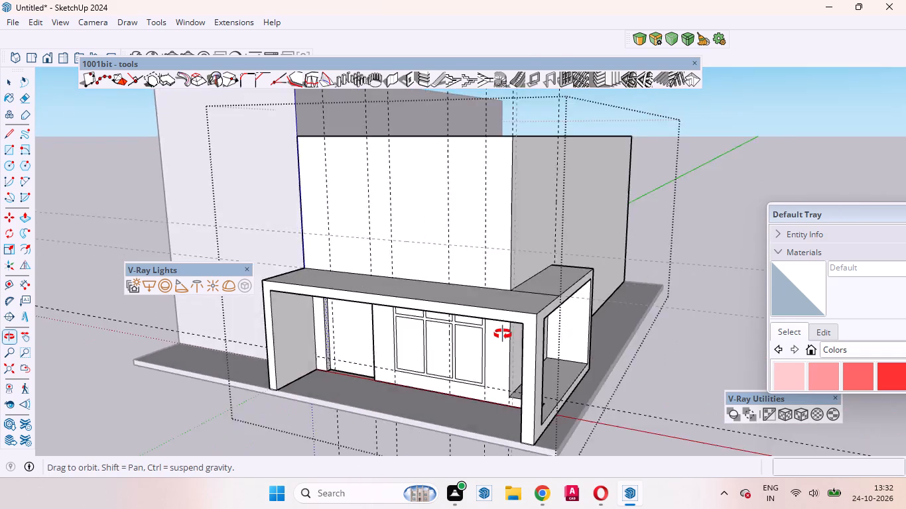
{"action": "middle_click_drag", "start_coordinate": [503, 334], "coordinate": [403, 311]}
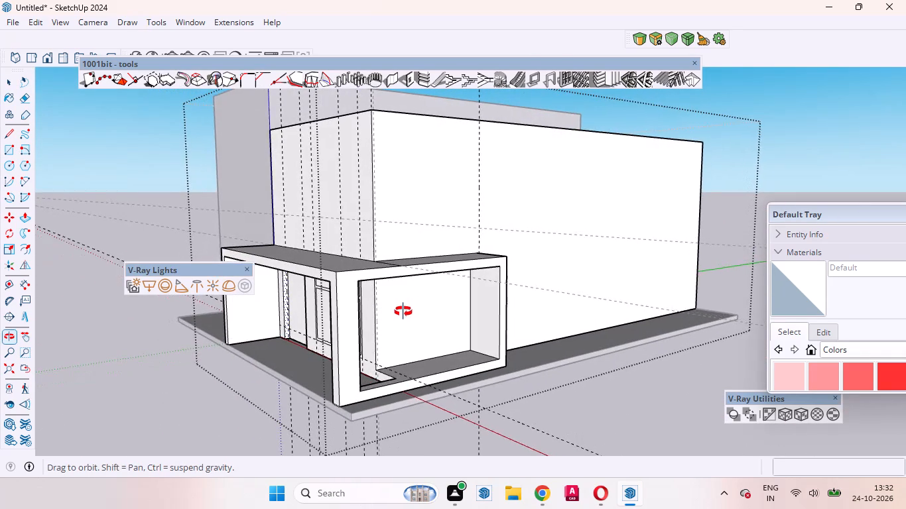
{"action": "middle_click_drag", "start_coordinate": [403, 311], "coordinate": [401, 309]}
{"action": "middle_click", "coordinate": [401, 309]}
{"action": "scroll", "coordinate": [373, 329], "scroll_direction": "up", "scroll_amount": 3}
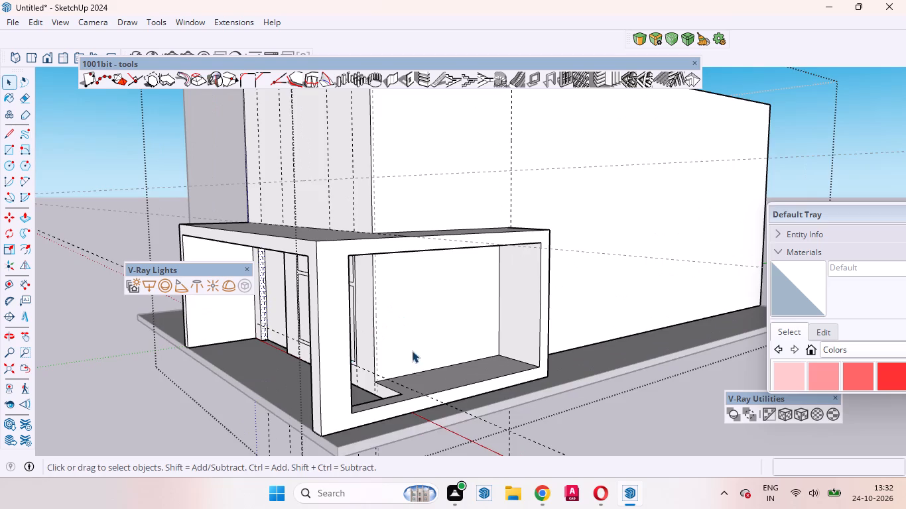
{"action": "middle_click_drag", "start_coordinate": [419, 349], "coordinate": [539, 353]}
{"action": "scroll", "coordinate": [493, 325], "scroll_direction": "down", "scroll_amount": 4}
{"action": "middle_click_drag", "start_coordinate": [532, 355], "coordinate": [546, 372]}
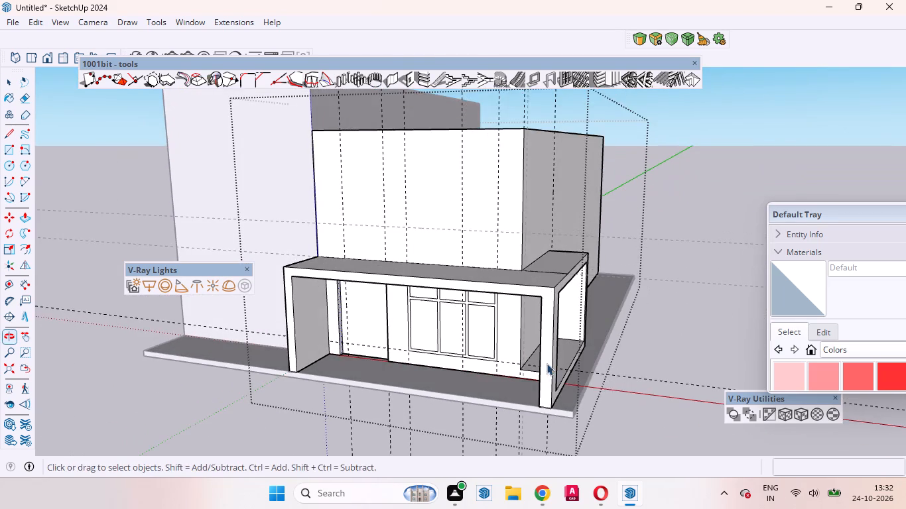
{"action": "scroll", "coordinate": [558, 309], "scroll_direction": "up", "scroll_amount": 4}
{"action": "middle_click_drag", "start_coordinate": [560, 321], "coordinate": [505, 327]}
{"action": "scroll", "coordinate": [350, 307], "scroll_direction": "up", "scroll_amount": 8}
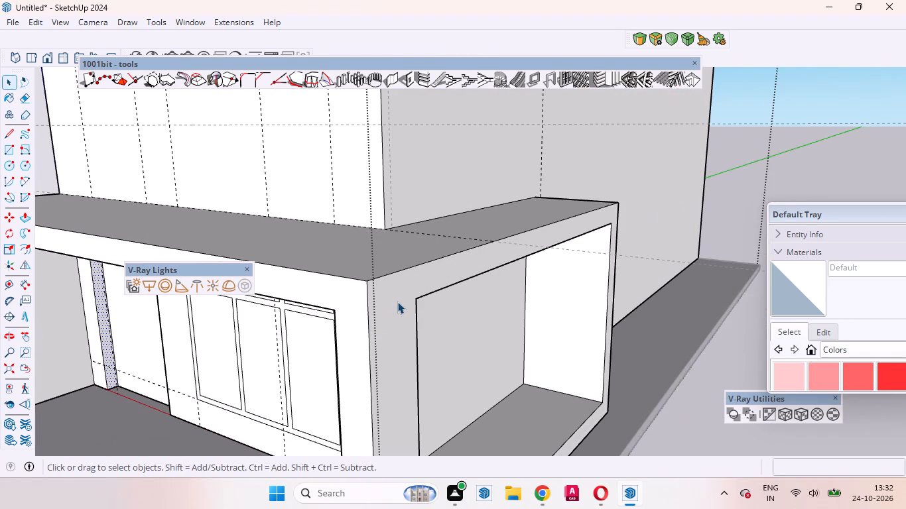
{"action": "left_click", "coordinate": [397, 302]}
{"action": "key", "text": "p"}
{"action": "left_click", "coordinate": [398, 302]}
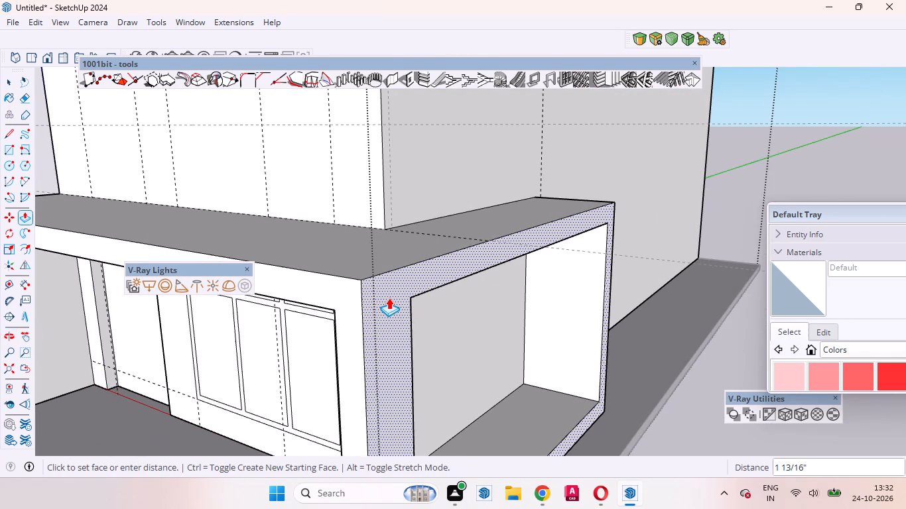
{"action": "left_click", "coordinate": [385, 297]}
{"action": "scroll", "coordinate": [667, 258], "scroll_direction": "down", "scroll_amount": 9}
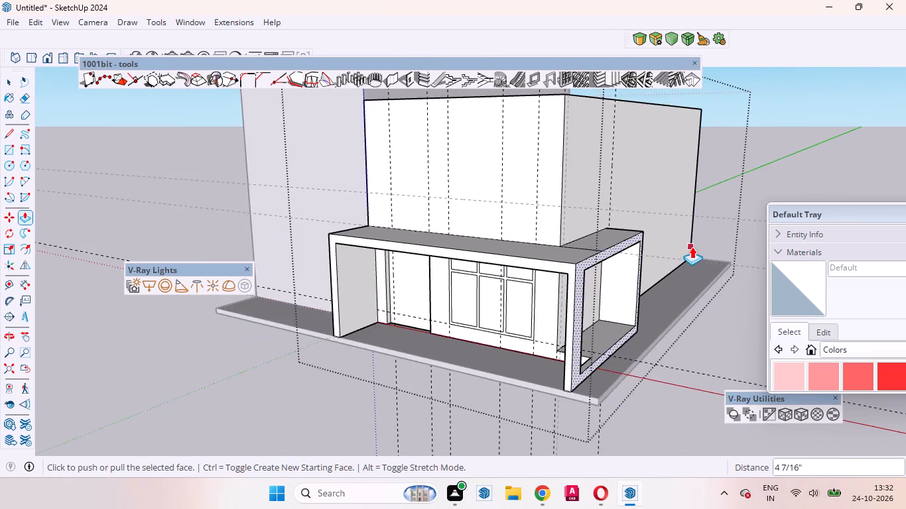
{"action": "middle_click_drag", "start_coordinate": [578, 282], "coordinate": [753, 313]}
{"action": "scroll", "coordinate": [696, 262], "scroll_direction": "up", "scroll_amount": 9}
{"action": "key", "text": "space"}
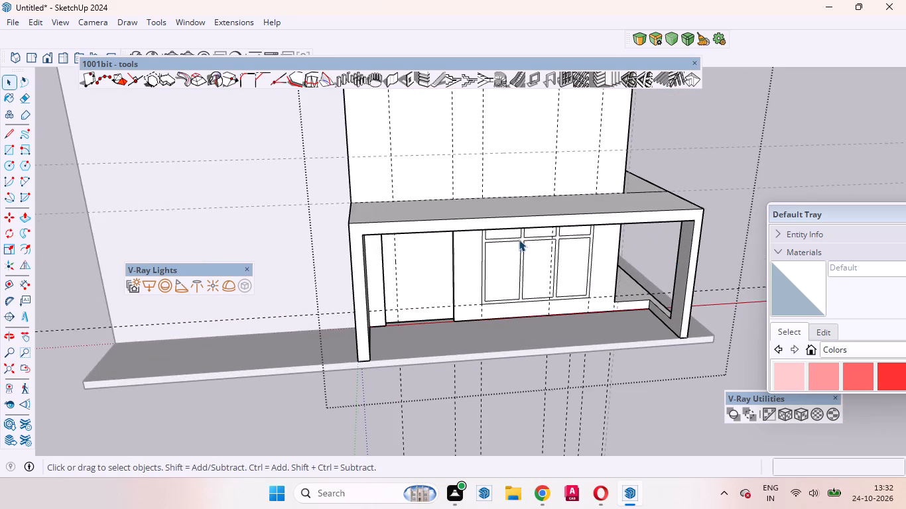
Examine the corner frame, door recess and window from several sides, with the frame face deselected.
{"action": "middle_click_drag", "start_coordinate": [509, 256], "coordinate": [639, 287]}
{"action": "scroll", "coordinate": [541, 257], "scroll_direction": "up", "scroll_amount": 9}
{"action": "scroll", "coordinate": [458, 245], "scroll_direction": "down", "scroll_amount": 6}
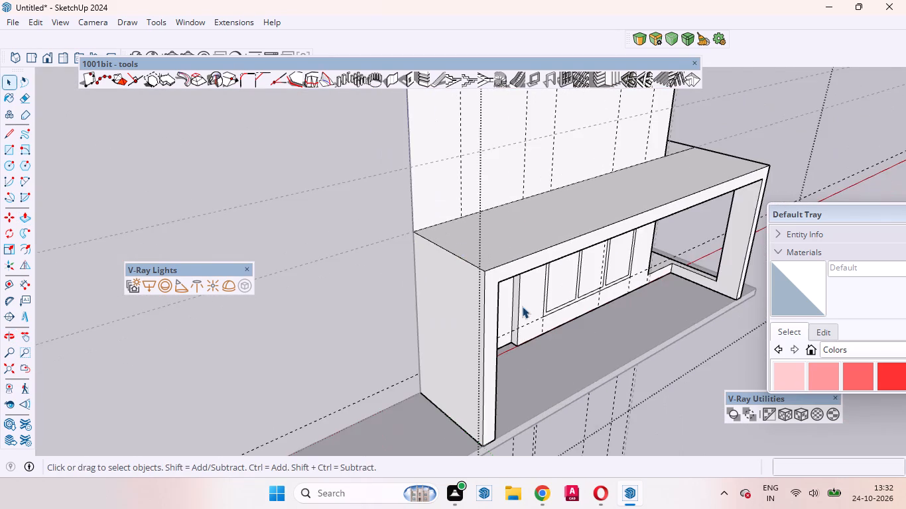
{"action": "middle_click_drag", "start_coordinate": [522, 310], "coordinate": [478, 286]}
{"action": "scroll", "coordinate": [477, 272], "scroll_direction": "down", "scroll_amount": 5}
{"action": "scroll", "coordinate": [580, 313], "scroll_direction": "up", "scroll_amount": 1}
{"action": "middle_click_drag", "start_coordinate": [578, 315], "coordinate": [460, 261]}
{"action": "scroll", "coordinate": [570, 205], "scroll_direction": "up", "scroll_amount": 3}
{"action": "middle_click_drag", "start_coordinate": [570, 219], "coordinate": [455, 252]}
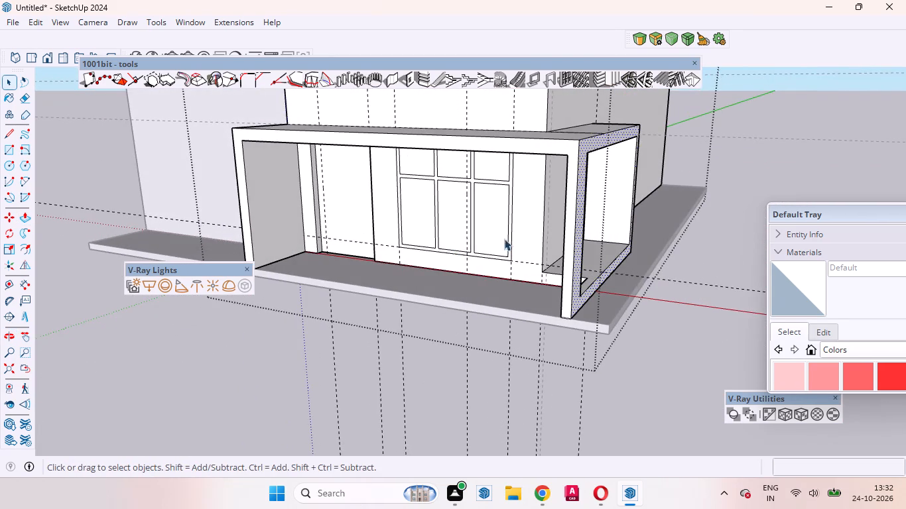
{"action": "scroll", "coordinate": [568, 254], "scroll_direction": "down", "scroll_amount": 4}
{"action": "left_click", "coordinate": [644, 306]}
{"action": "scroll", "coordinate": [575, 270], "scroll_direction": "up", "scroll_amount": 4}
{"action": "middle_click_drag", "start_coordinate": [575, 285], "coordinate": [436, 288]}
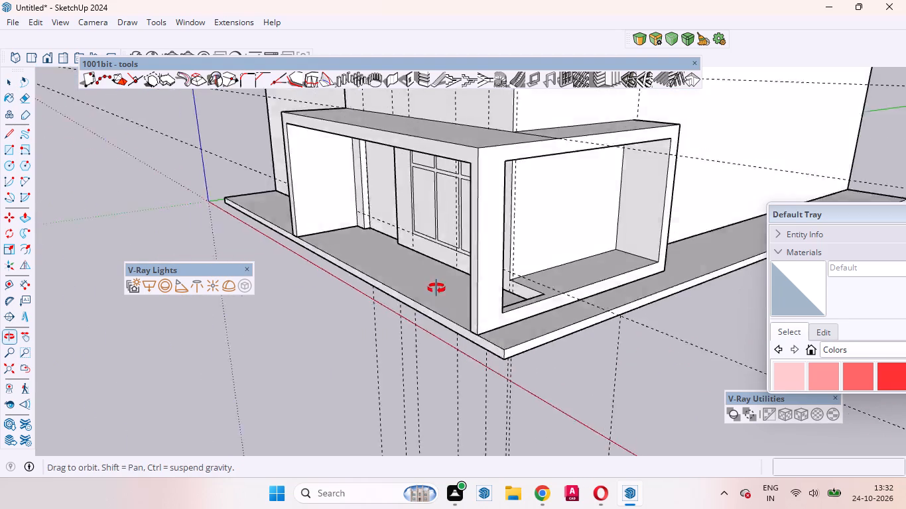
{"action": "middle_click_drag", "start_coordinate": [436, 288], "coordinate": [419, 248]}
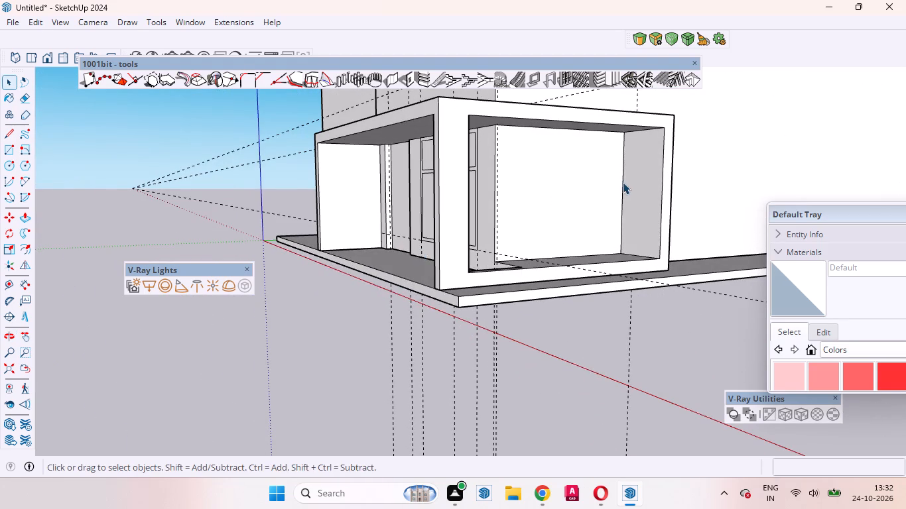
{"action": "middle_click_drag", "start_coordinate": [619, 182], "coordinate": [572, 199]}
{"action": "scroll", "coordinate": [444, 236], "scroll_direction": "up", "scroll_amount": 7}
{"action": "middle_click_drag", "start_coordinate": [452, 250], "coordinate": [606, 253]}
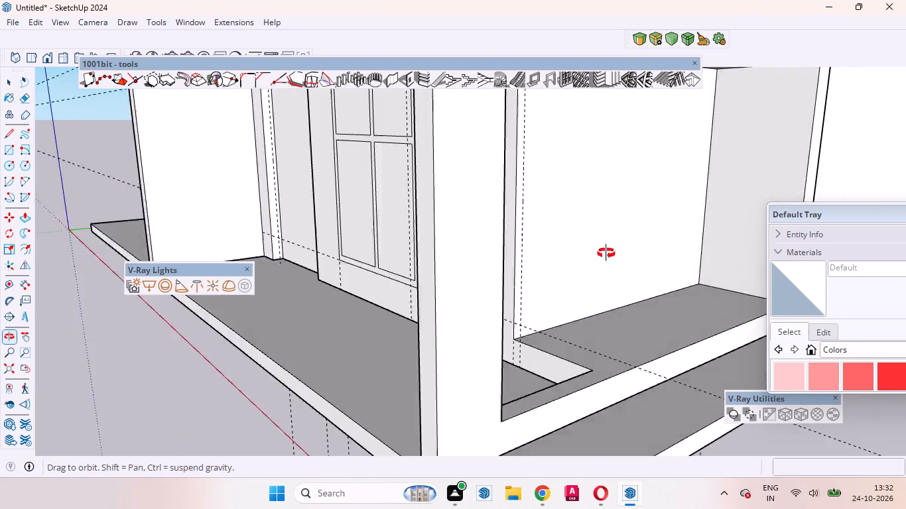
Place a horizontal guide at window-sill height across the side wall inside the corner frame, from the building corner to the frame's inner side.
{"action": "middle_click_drag", "start_coordinate": [606, 253], "coordinate": [609, 253]}
{"action": "scroll", "coordinate": [421, 270], "scroll_direction": "down", "scroll_amount": 5}
{"action": "middle_click_drag", "start_coordinate": [558, 283], "coordinate": [418, 287]}
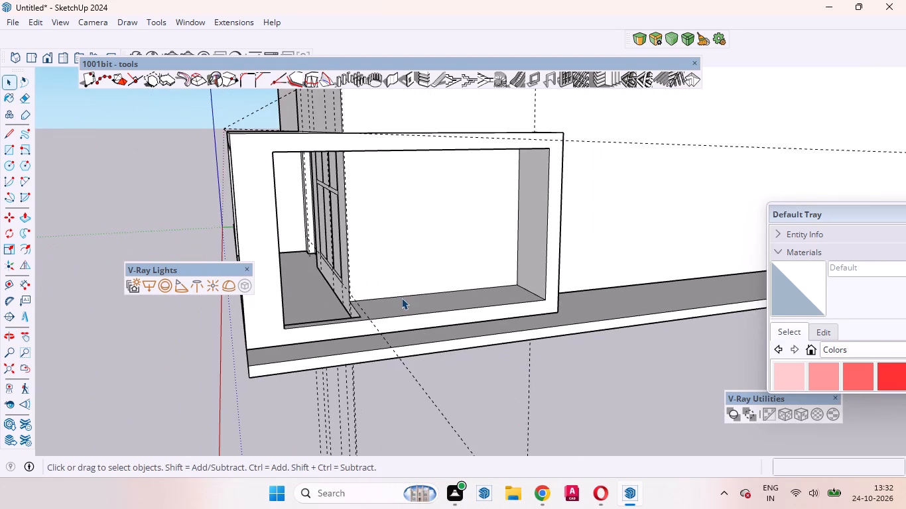
{"action": "key", "text": "t"}
{"action": "scroll", "coordinate": [381, 297], "scroll_direction": "up", "scroll_amount": 8}
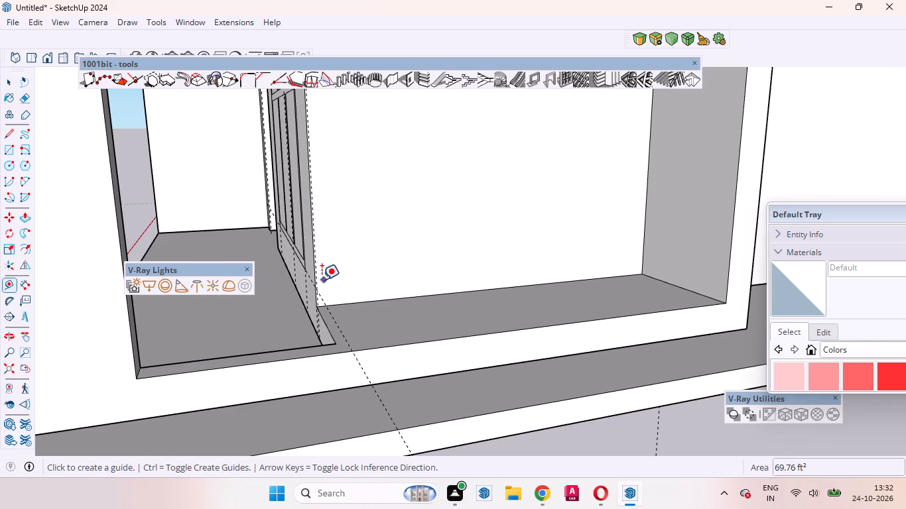
{"action": "left_click", "coordinate": [317, 288]}
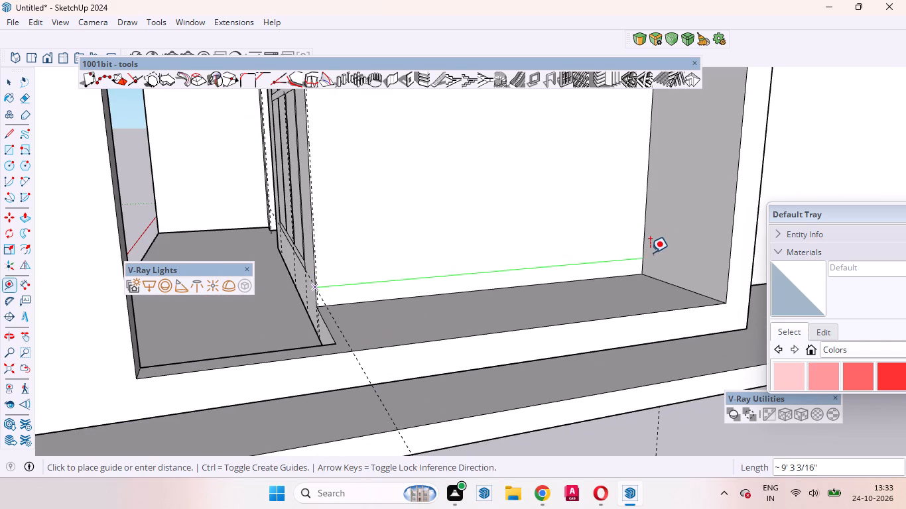
{"action": "left_click", "coordinate": [645, 253]}
{"action": "key", "text": "space"}
{"action": "scroll", "coordinate": [557, 288], "scroll_direction": "down", "scroll_amount": 2}
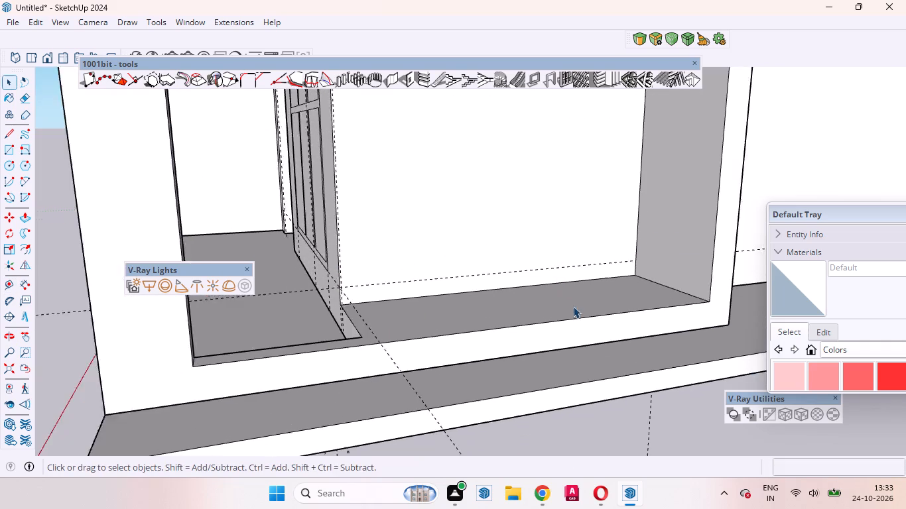
Place a vertical guide on the side wall 5' 1 7/16" from the corner frame's inner side face, towards the building corner.
{"action": "scroll", "coordinate": [573, 306], "scroll_direction": "down", "scroll_amount": 2}
{"action": "middle_click_drag", "start_coordinate": [625, 304], "coordinate": [580, 324]}
{"action": "scroll", "coordinate": [656, 306], "scroll_direction": "down", "scroll_amount": 4}
{"action": "middle_click_drag", "start_coordinate": [617, 300], "coordinate": [569, 271]}
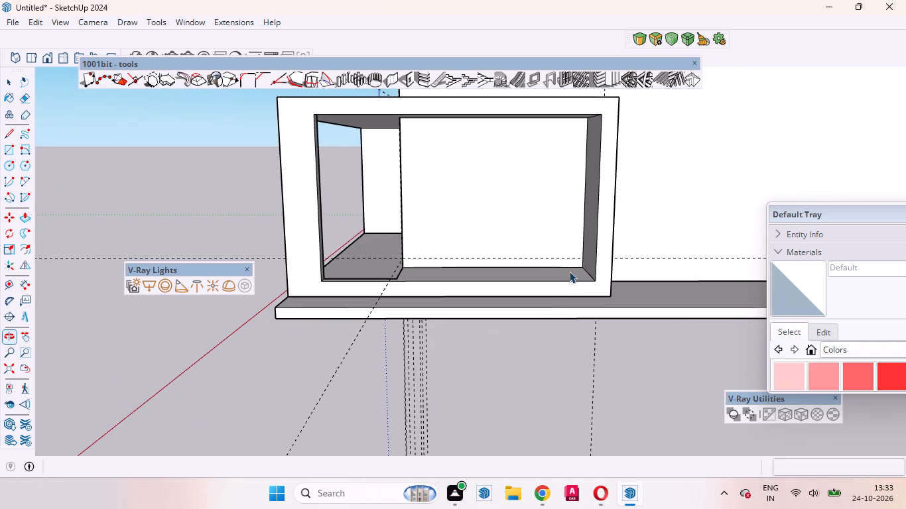
{"action": "key", "text": "t"}
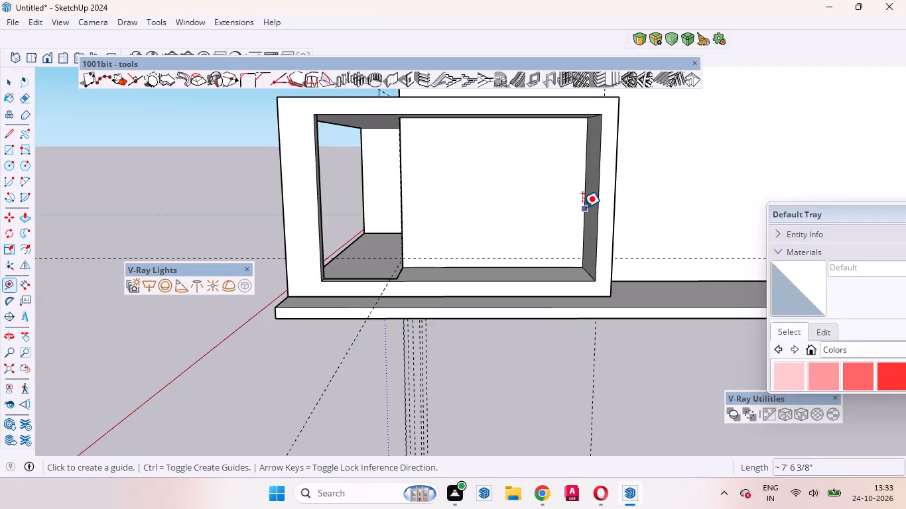
{"action": "left_click", "coordinate": [582, 207]}
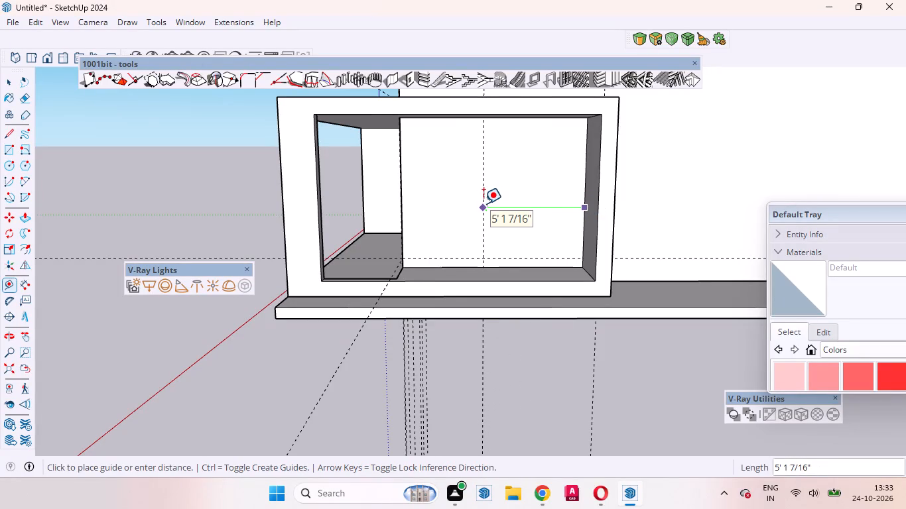
{"action": "left_click", "coordinate": [484, 203]}
Place a guide from the window's crossbar level, starting at the upper pane's lower corner, across to the building corner.
{"action": "middle_click_drag", "start_coordinate": [495, 205], "coordinate": [694, 215]}
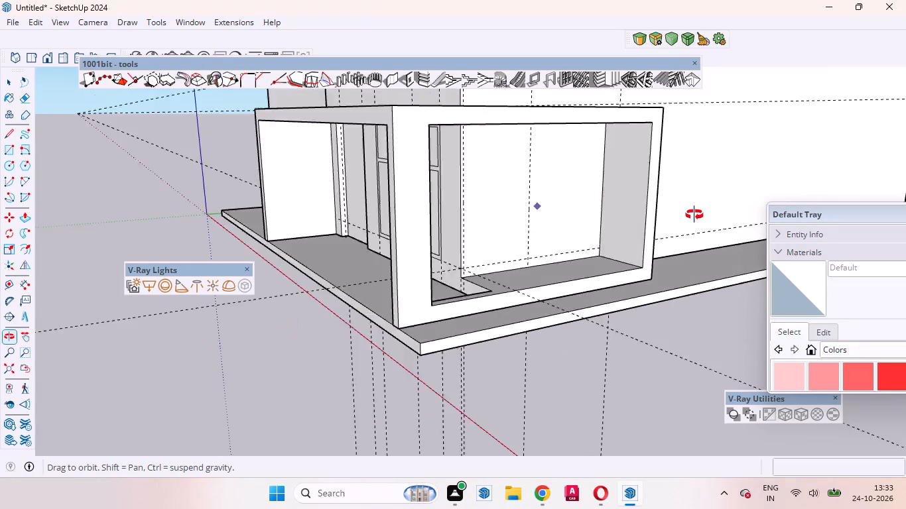
{"action": "middle_click_drag", "start_coordinate": [694, 215], "coordinate": [730, 206]}
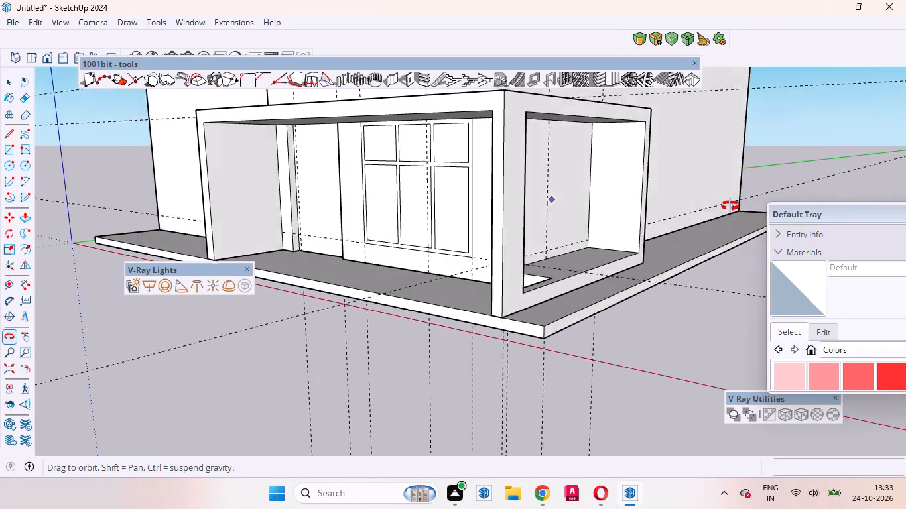
{"action": "middle_click_drag", "start_coordinate": [730, 206], "coordinate": [690, 221]}
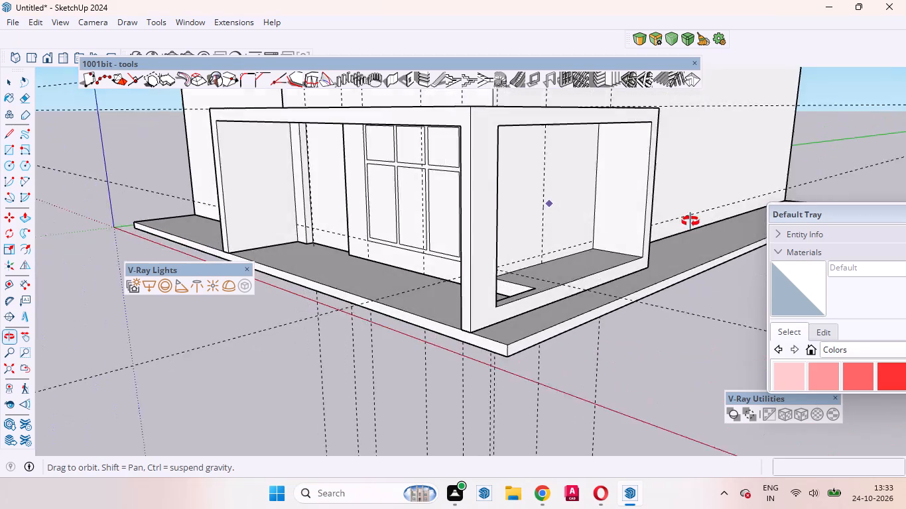
{"action": "middle_click_drag", "start_coordinate": [690, 221], "coordinate": [715, 211]}
{"action": "scroll", "coordinate": [458, 159], "scroll_direction": "up", "scroll_amount": 7}
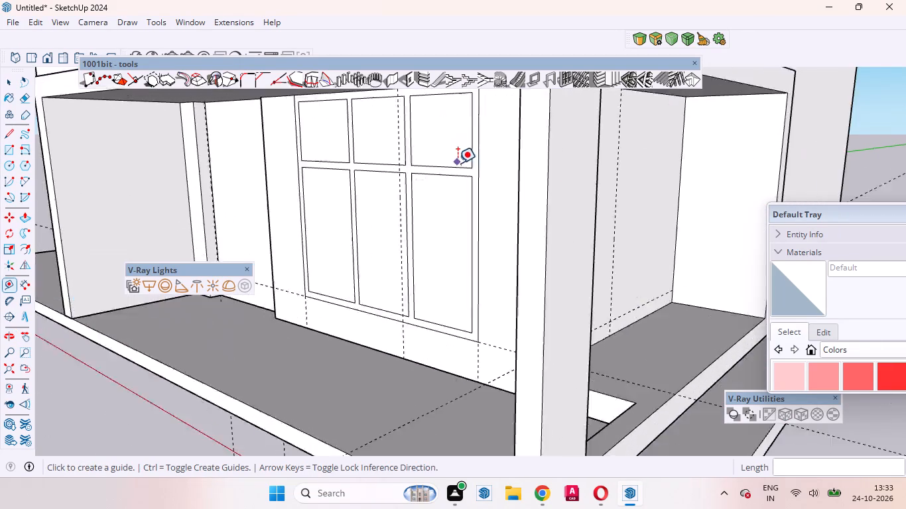
{"action": "scroll", "coordinate": [458, 163], "scroll_direction": "up", "scroll_amount": 5}
{"action": "left_click", "coordinate": [485, 167]}
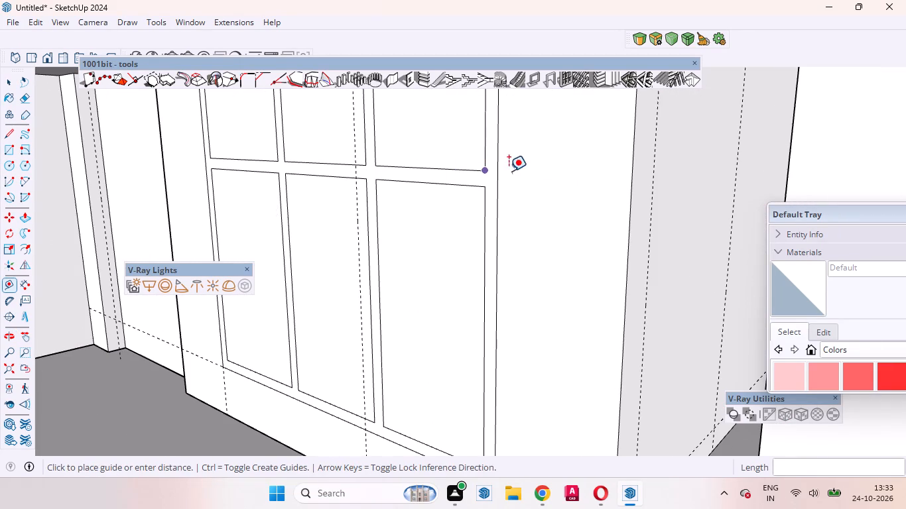
{"action": "left_click", "coordinate": [631, 181]}
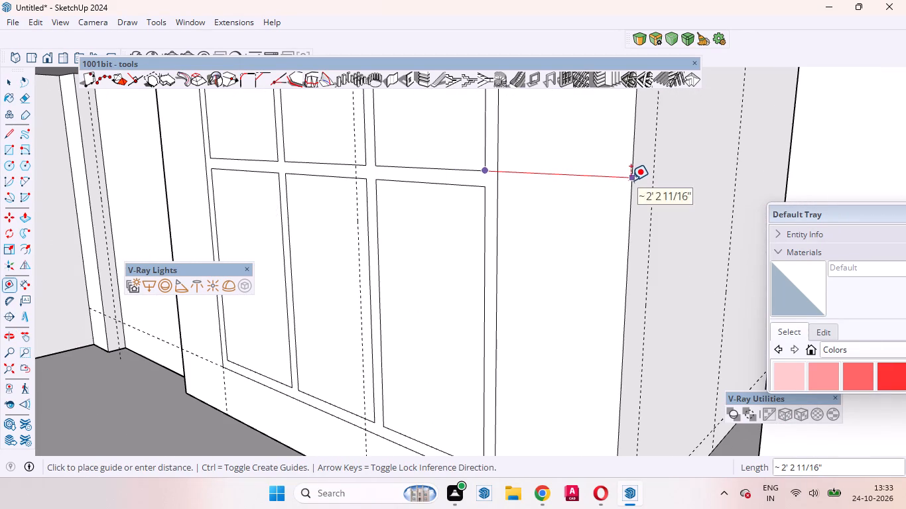
Continue the crossbar-level guide from the building corner across the side wall to the corner frame's inner side.
{"action": "left_click", "coordinate": [630, 176]}
{"action": "middle_click_drag", "start_coordinate": [580, 202], "coordinate": [452, 217]}
{"action": "scroll", "coordinate": [557, 211], "scroll_direction": "up", "scroll_amount": 1}
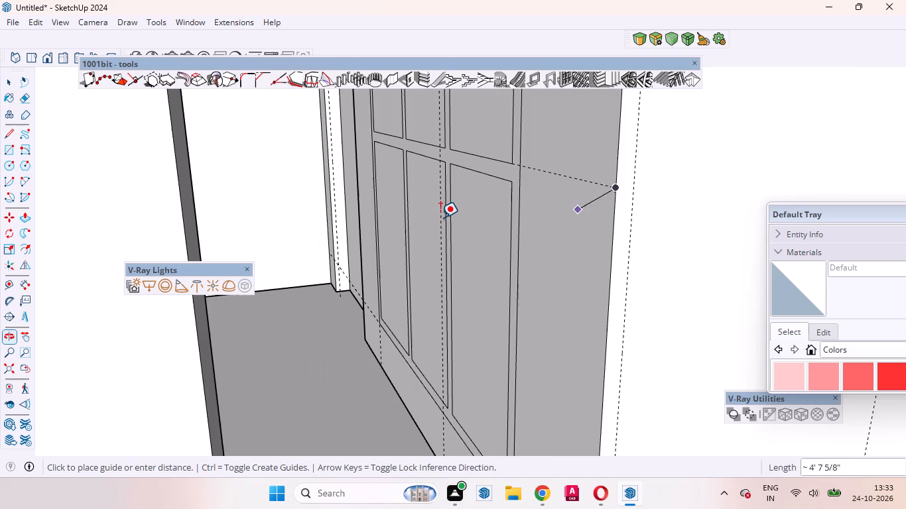
{"action": "scroll", "coordinate": [440, 217], "scroll_direction": "down", "scroll_amount": 9}
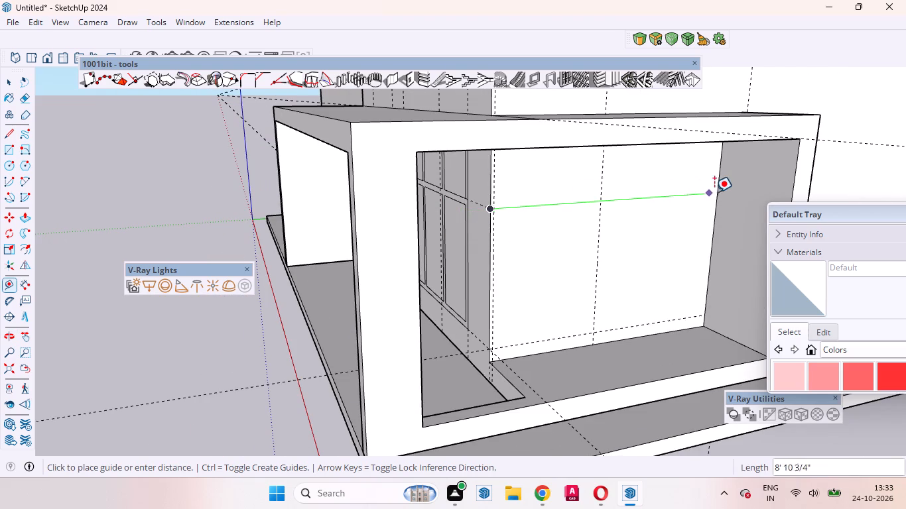
{"action": "left_click", "coordinate": [722, 192]}
{"action": "scroll", "coordinate": [646, 237], "scroll_direction": "down", "scroll_amount": 4}
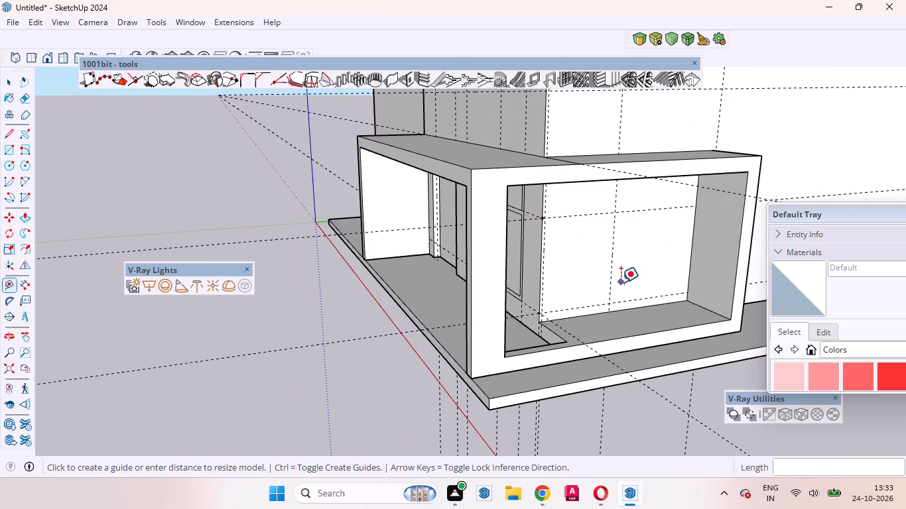
{"action": "key", "text": "space"}
Inside the building group, draw a rectangle about 7' 11/16" by 5' 1 7/16" on the side wall, from the frame's upper inner corner to the guide intersection.
{"action": "scroll", "coordinate": [582, 243], "scroll_direction": "down", "scroll_amount": 5}
{"action": "middle_click_drag", "start_coordinate": [599, 274], "coordinate": [704, 249]}
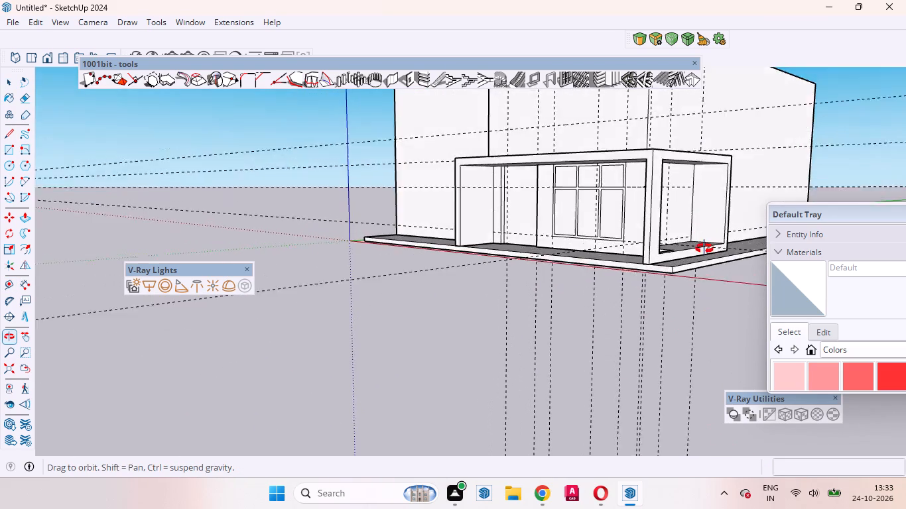
{"action": "middle_click_drag", "start_coordinate": [704, 249], "coordinate": [738, 242]}
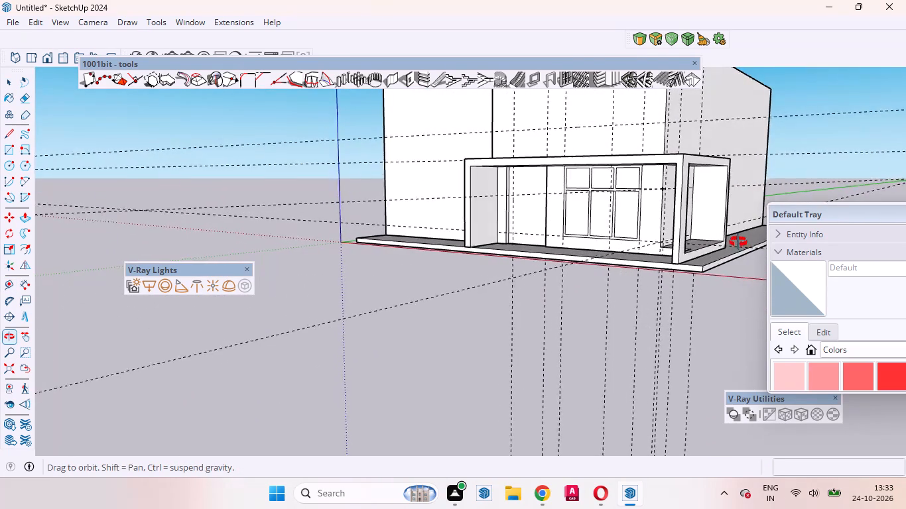
{"action": "middle_click_drag", "start_coordinate": [738, 242], "coordinate": [528, 250]}
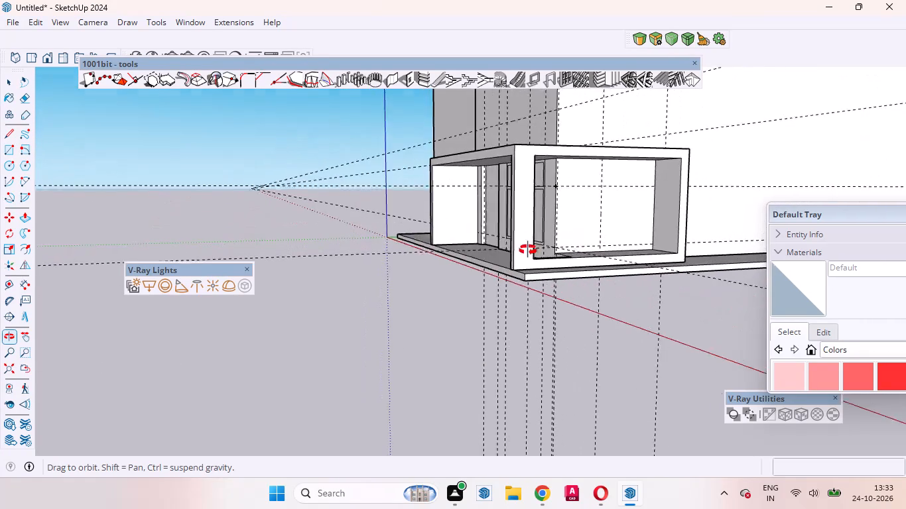
{"action": "middle_click_drag", "start_coordinate": [528, 250], "coordinate": [527, 247]}
{"action": "double_click", "coordinate": [556, 239]}
{"action": "left_click", "coordinate": [558, 235]}
{"action": "double_click", "coordinate": [562, 230]}
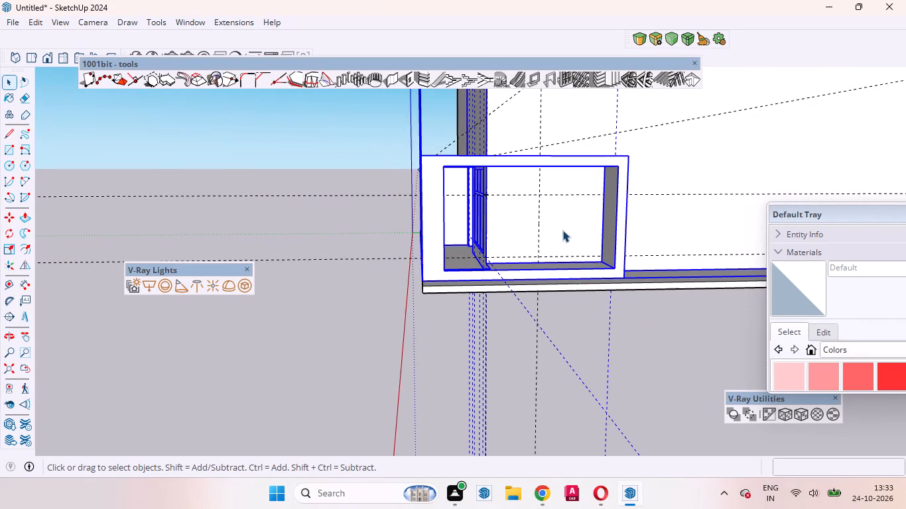
{"action": "left_click", "coordinate": [563, 216]}
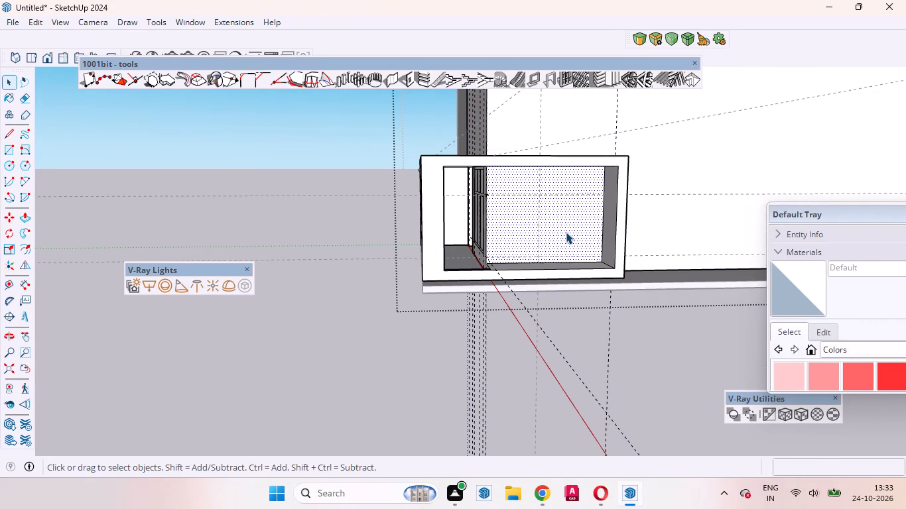
{"action": "key", "text": "r"}
{"action": "scroll", "coordinate": [596, 170], "scroll_direction": "up", "scroll_amount": 5}
{"action": "middle_click_drag", "start_coordinate": [589, 221], "coordinate": [617, 183]}
{"action": "scroll", "coordinate": [619, 175], "scroll_direction": "up", "scroll_amount": 1}
{"action": "left_click", "coordinate": [609, 156]}
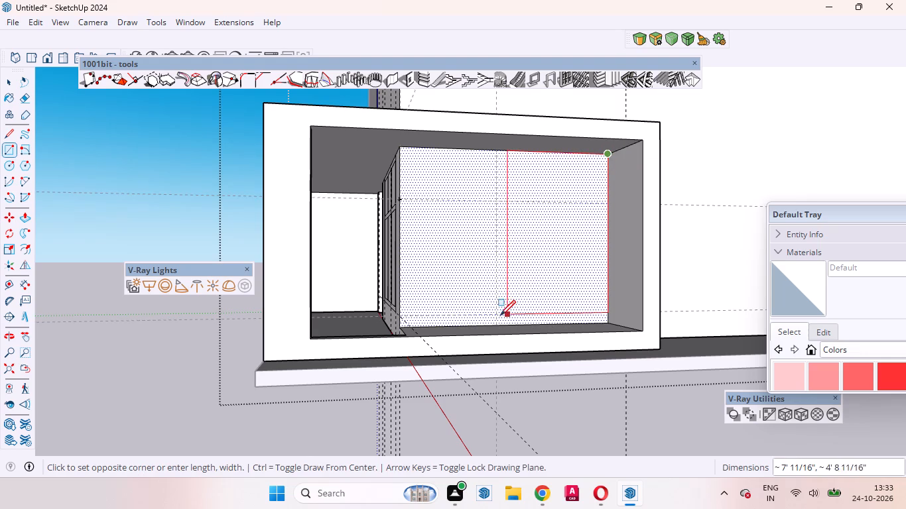
{"action": "left_click", "coordinate": [497, 315]}
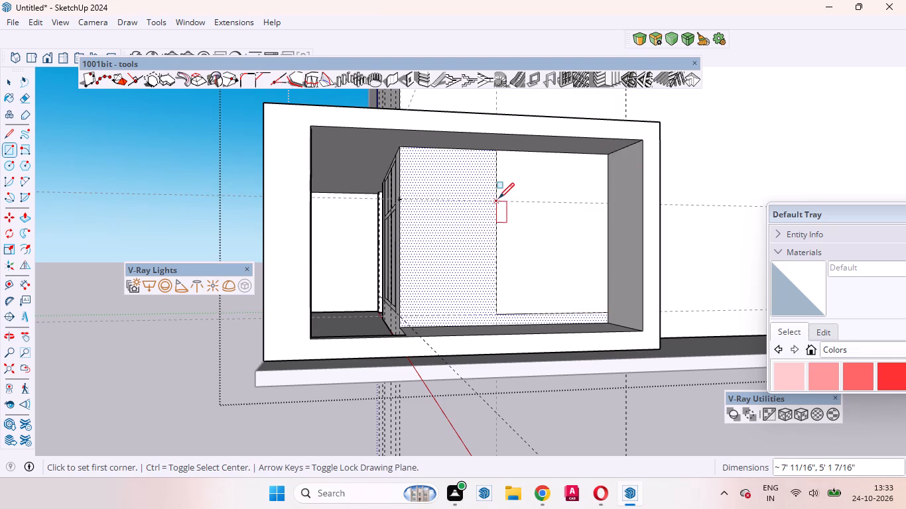
Draw an upper rectangle about 2' 2 5/16" by 5' 1 7/16" within the side window outline, above the crossbar-level guide.
{"action": "left_click", "coordinate": [499, 198]}
{"action": "left_click", "coordinate": [608, 157]}
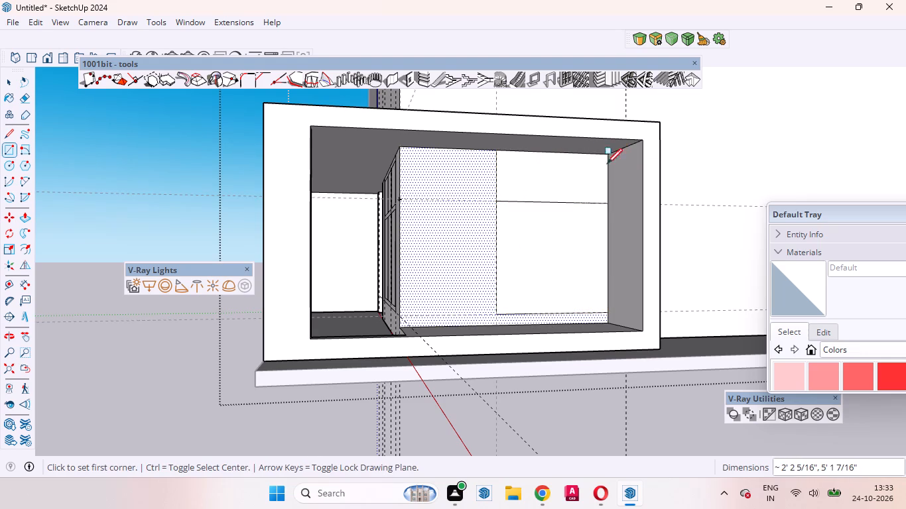
Divide the side window's horizontal crossbar edge into 2 equal segments.
{"action": "key", "text": "space"}
{"action": "left_click", "coordinate": [546, 203]}
{"action": "right_click", "coordinate": [546, 203]}
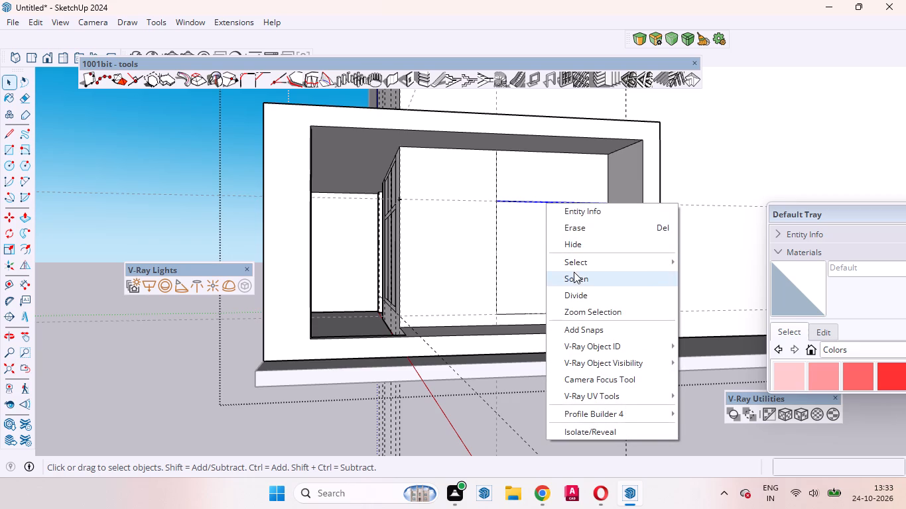
{"action": "left_click", "coordinate": [578, 293]}
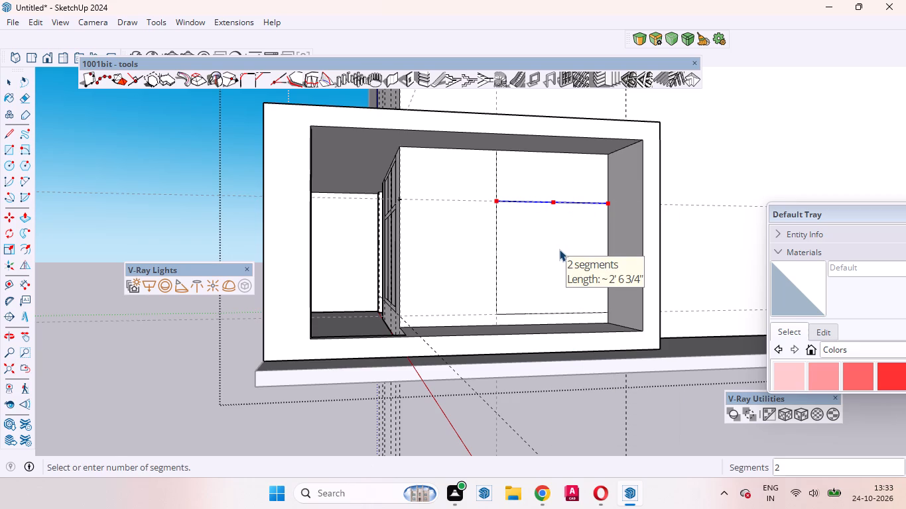
{"action": "left_click", "coordinate": [559, 249]}
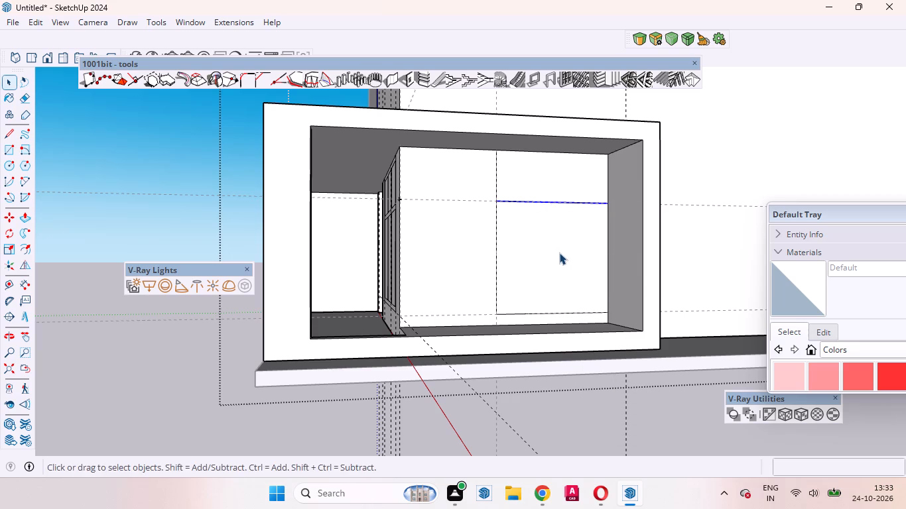
Draw vertical centre lines from the crossbar midpoint to the side window's bottom edge and top edge, about 4' 10 3/8" and 2' 2 5/16" long.
{"action": "key", "text": "l"}
{"action": "left_click", "coordinate": [551, 203]}
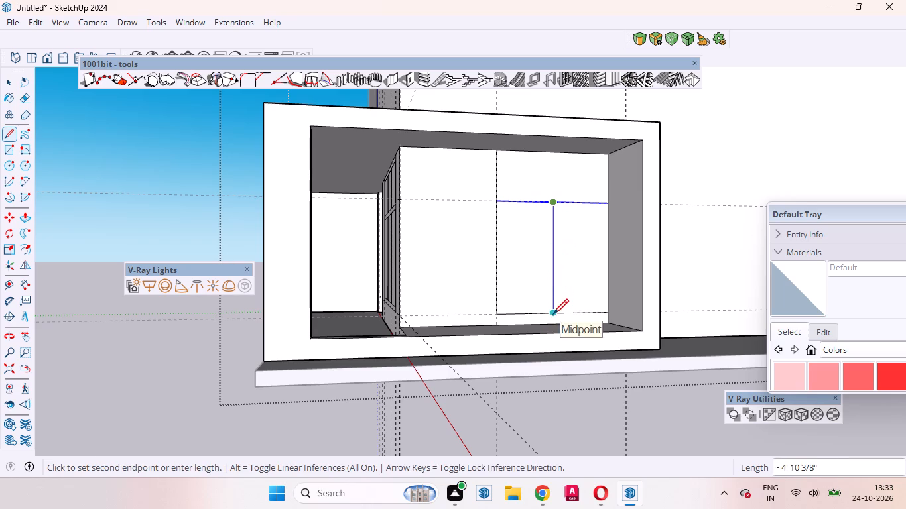
{"action": "left_click", "coordinate": [553, 314]}
{"action": "left_click", "coordinate": [556, 201]}
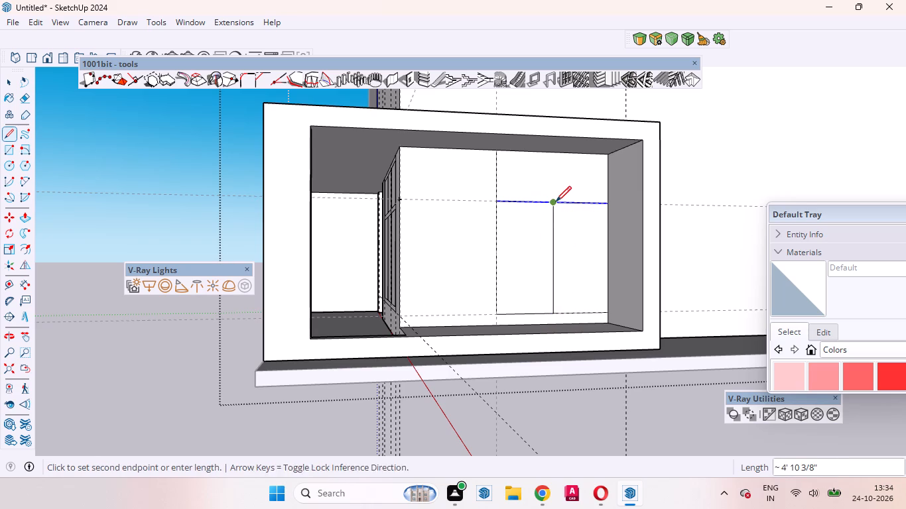
{"action": "left_click", "coordinate": [557, 152]}
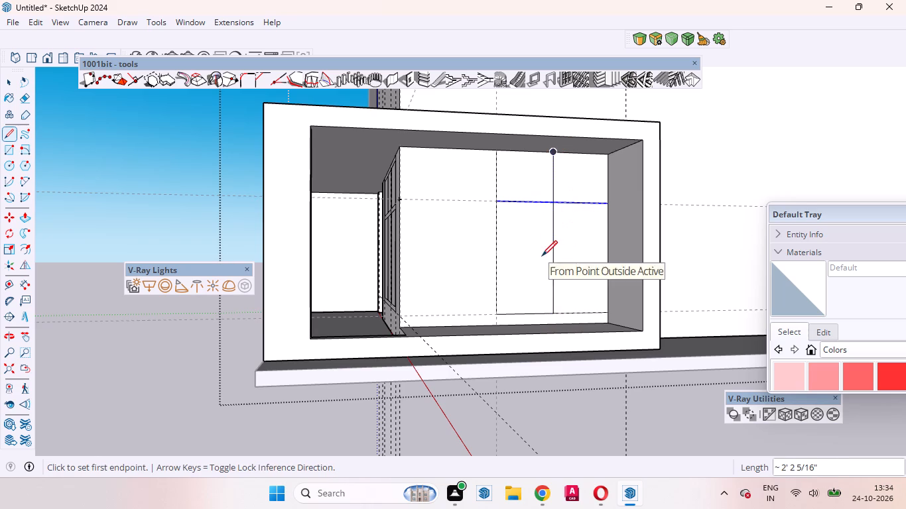
{"action": "key", "text": "space"}
Offset the outlines of the side window's two lower panes inward, repeating the previous offset distance.
{"action": "left_click", "coordinate": [539, 259]}
{"action": "middle_click_drag", "start_coordinate": [537, 276], "coordinate": [509, 287]}
{"action": "key", "text": "f"}
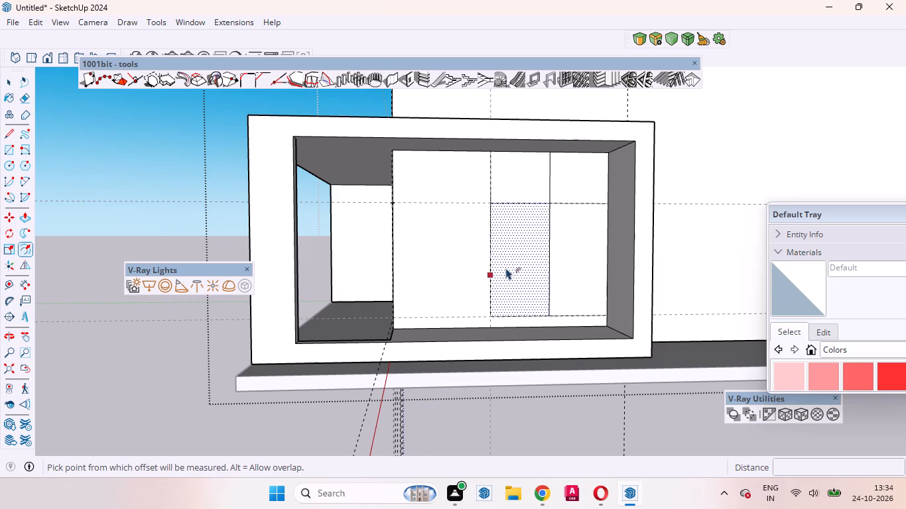
{"action": "double_click", "coordinate": [506, 266]}
{"action": "key", "text": "space"}
{"action": "left_click", "coordinate": [583, 263]}
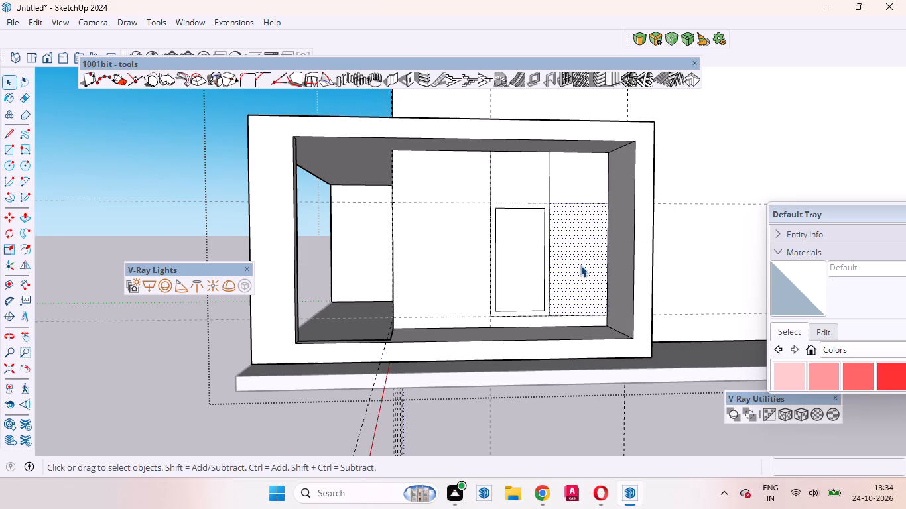
{"action": "key", "text": "f"}
{"action": "double_click", "coordinate": [578, 266]}
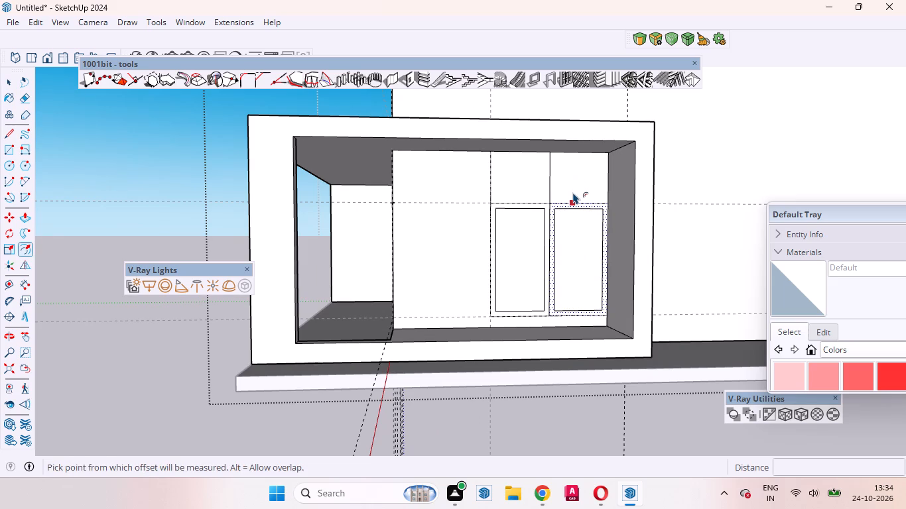
Offset the outlines of the side window's two upper panes inward, repeating the previous offset distance.
{"action": "key", "text": "space"}
{"action": "left_click", "coordinate": [571, 180]}
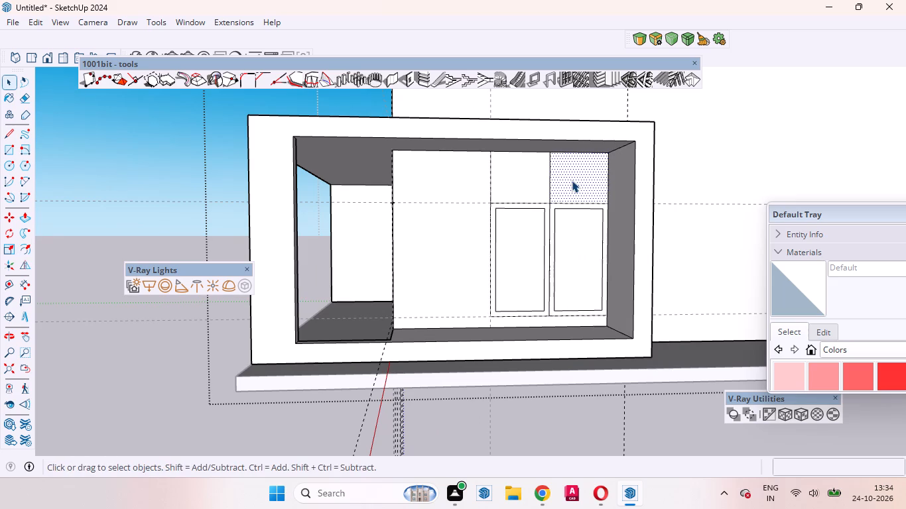
{"action": "key", "text": "f"}
{"action": "double_click", "coordinate": [568, 181]}
{"action": "key", "text": "space"}
{"action": "left_click", "coordinate": [515, 179]}
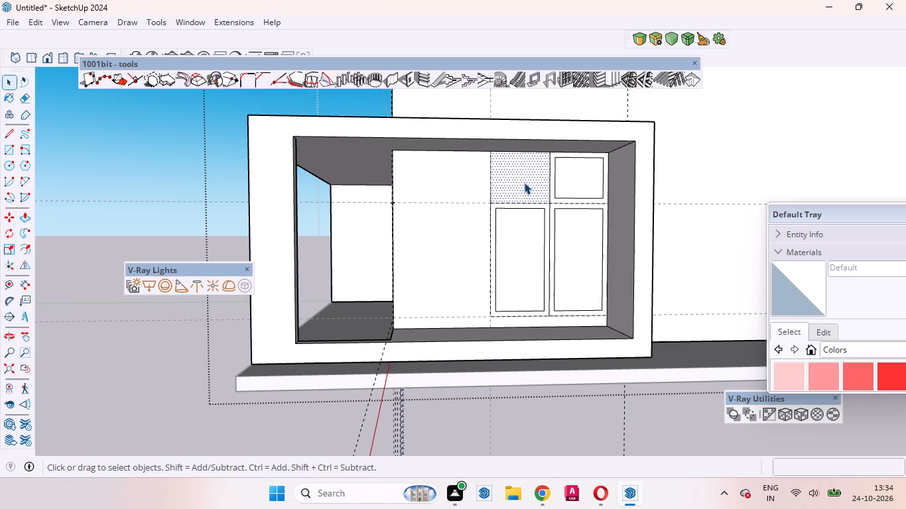
{"action": "key", "text": "f"}
{"action": "double_click", "coordinate": [524, 182]}
{"action": "key", "text": "space"}
Examine the side window's panes alongside the front six-pane window around the building corner.
{"action": "middle_click_drag", "start_coordinate": [542, 242], "coordinate": [542, 249]}
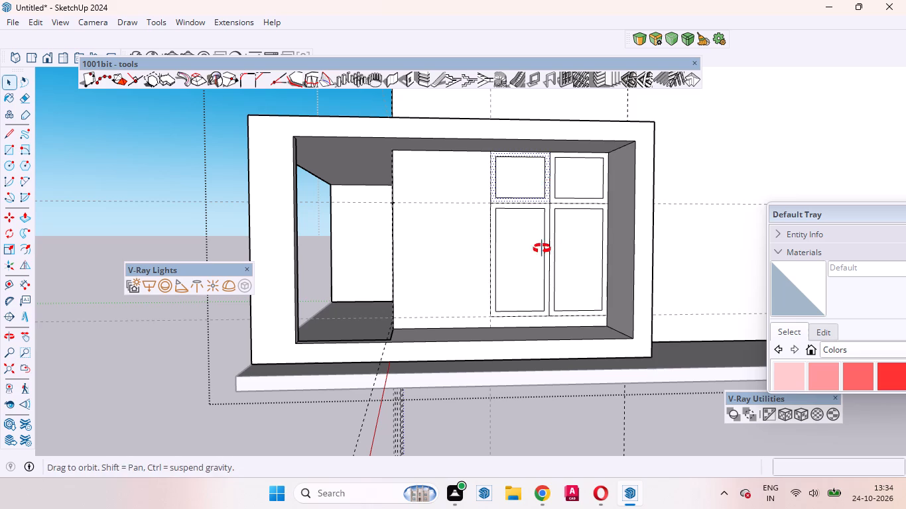
{"action": "middle_click_drag", "start_coordinate": [542, 249], "coordinate": [588, 264]}
{"action": "scroll", "coordinate": [572, 219], "scroll_direction": "up", "scroll_amount": 7}
{"action": "middle_click_drag", "start_coordinate": [541, 239], "coordinate": [673, 242]}
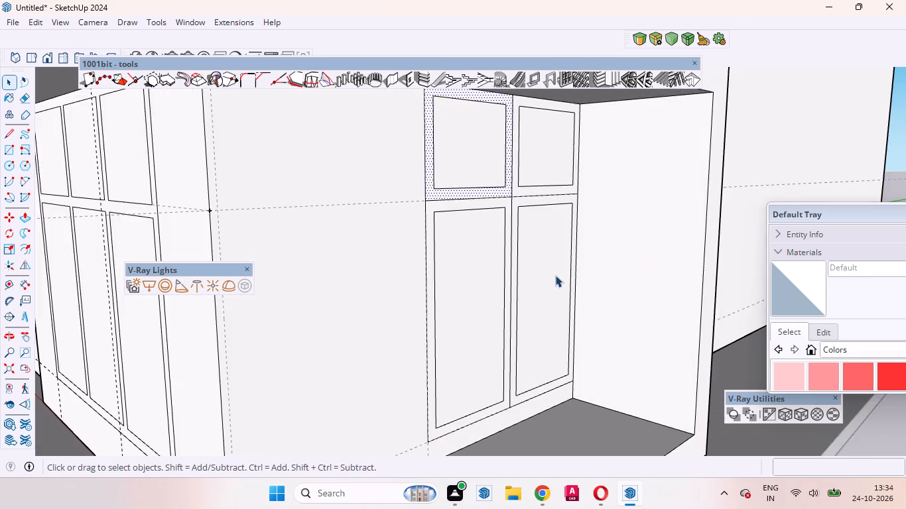
{"action": "scroll", "coordinate": [555, 276], "scroll_direction": "down", "scroll_amount": 7}
{"action": "middle_click_drag", "start_coordinate": [500, 294], "coordinate": [484, 273]}
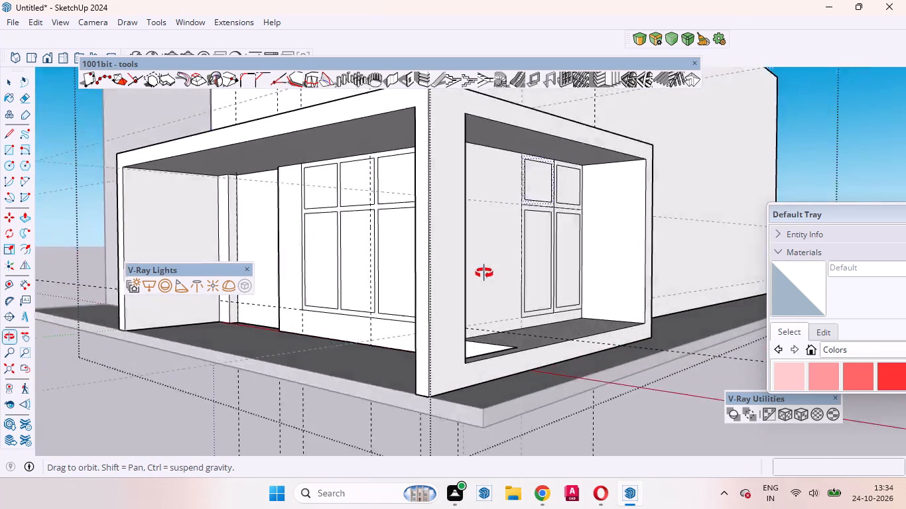
{"action": "middle_click_drag", "start_coordinate": [484, 273], "coordinate": [438, 284]}
{"action": "scroll", "coordinate": [460, 233], "scroll_direction": "up", "scroll_amount": 7}
{"action": "scroll", "coordinate": [490, 234], "scroll_direction": "down", "scroll_amount": 2}
{"action": "middle_click_drag", "start_coordinate": [414, 249], "coordinate": [461, 219]}
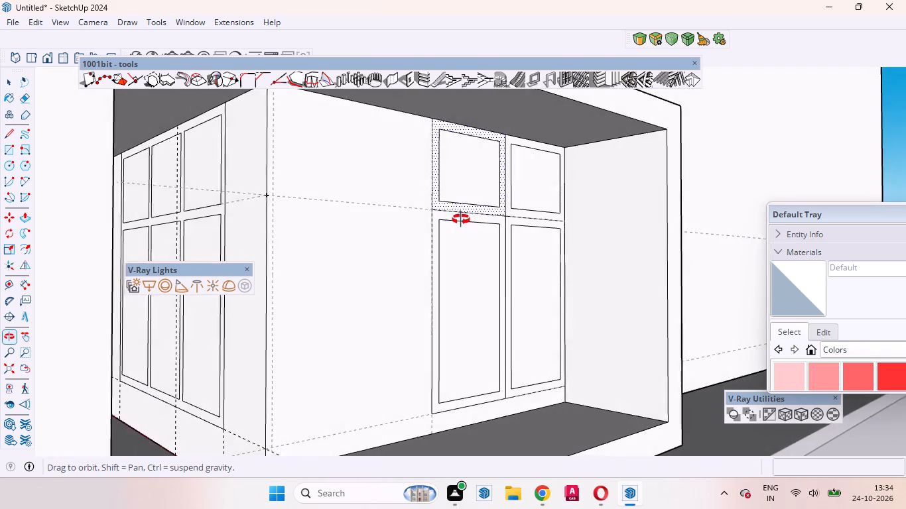
{"action": "middle_click_drag", "start_coordinate": [461, 219], "coordinate": [435, 228]}
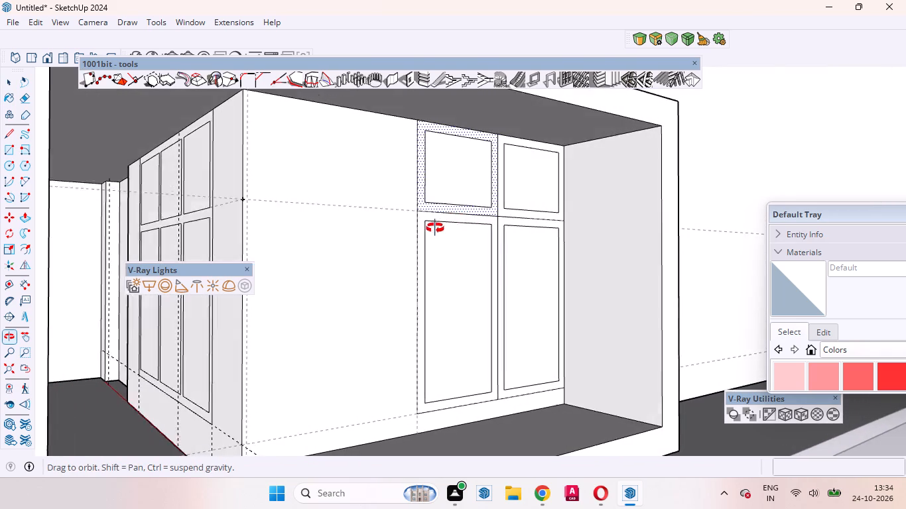
{"action": "middle_click_drag", "start_coordinate": [435, 228], "coordinate": [422, 247]}
Move the bottom edges of the two upper inner panes down about 2 11/16" onto the crossbar line.
{"action": "scroll", "coordinate": [424, 227], "scroll_direction": "up", "scroll_amount": 4}
{"action": "left_click", "coordinate": [429, 213]}
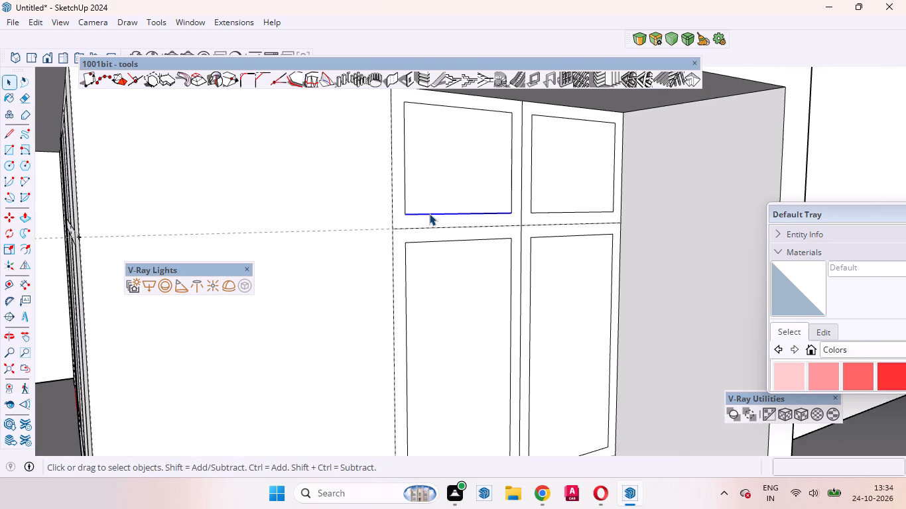
{"action": "left_click", "coordinate": [539, 212], "text": "ctrl"}
{"action": "key", "text": "m"}
{"action": "scroll", "coordinate": [435, 260], "scroll_direction": "up", "scroll_amount": 8}
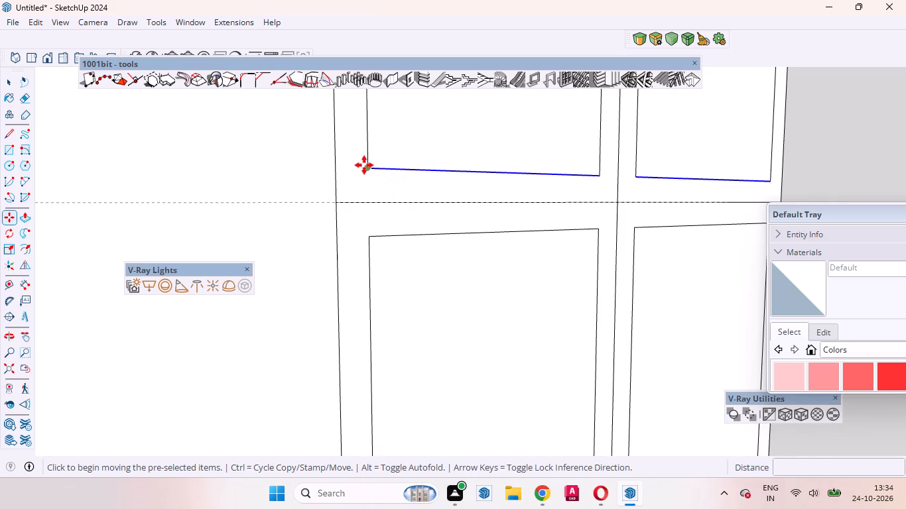
{"action": "left_click", "coordinate": [369, 167]}
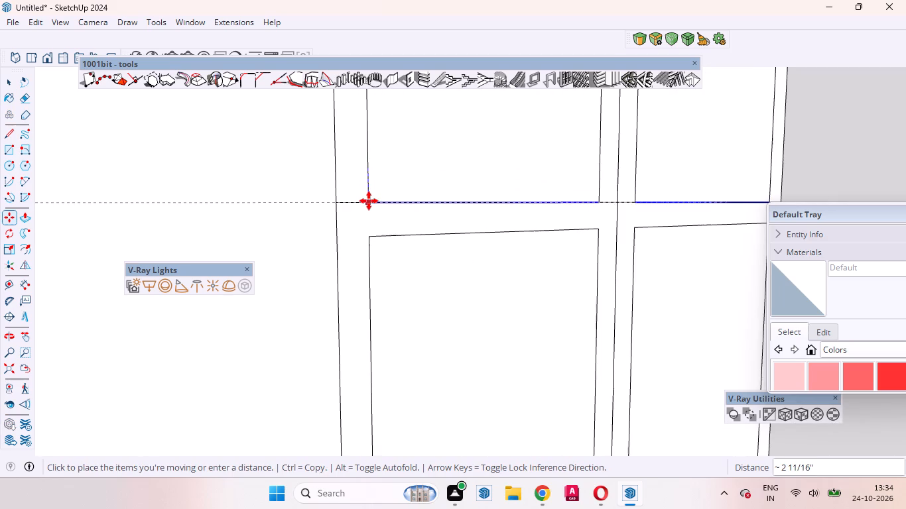
{"action": "left_click", "coordinate": [369, 201]}
Move the left upper and lower panes' inner vertical edges about 2 11/16" onto the side window's centre line.
{"action": "middle_click_drag", "start_coordinate": [485, 225], "coordinate": [405, 249]}
{"action": "scroll", "coordinate": [469, 265], "scroll_direction": "down", "scroll_amount": 10}
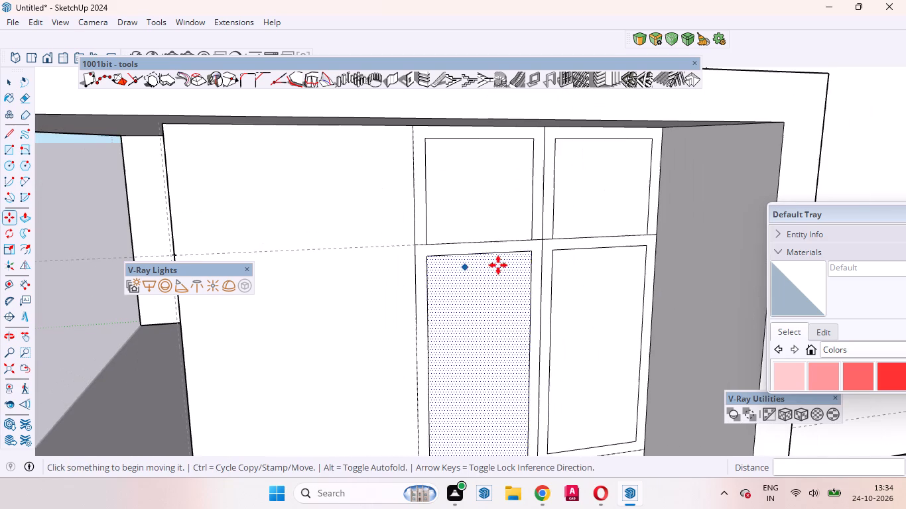
{"action": "key", "text": "space"}
{"action": "left_click", "coordinate": [532, 215]}
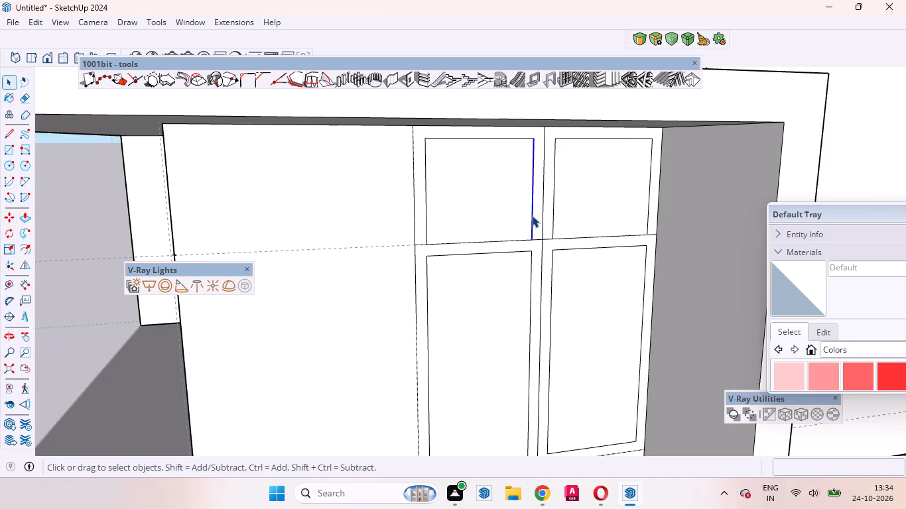
{"action": "left_click", "coordinate": [532, 266], "text": "ctrl"}
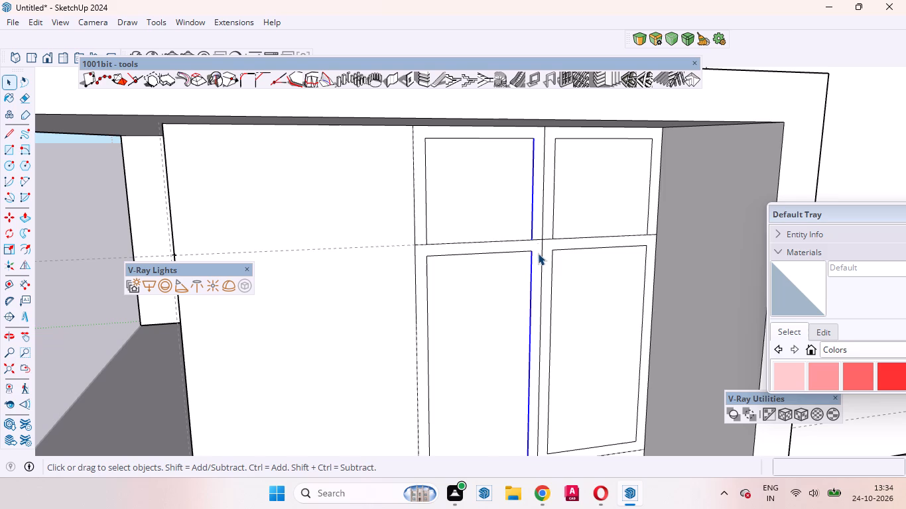
{"action": "key", "text": "m"}
{"action": "scroll", "coordinate": [538, 253], "scroll_direction": "up", "scroll_amount": 9}
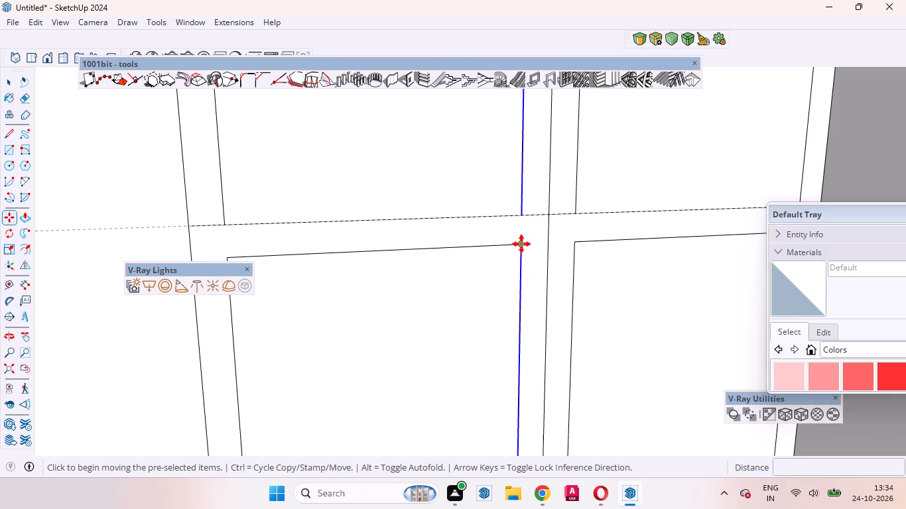
{"action": "left_click", "coordinate": [521, 244]}
{"action": "left_click", "coordinate": [547, 243]}
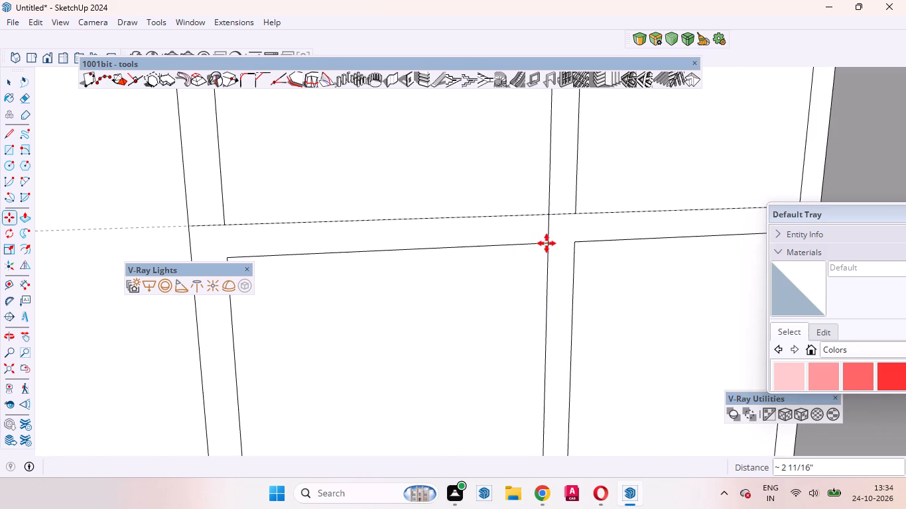
Move the right upper and lower panes' inner vertical edges onto the side window's centre line.
{"action": "key", "text": "space"}
{"action": "left_click", "coordinate": [576, 199]}
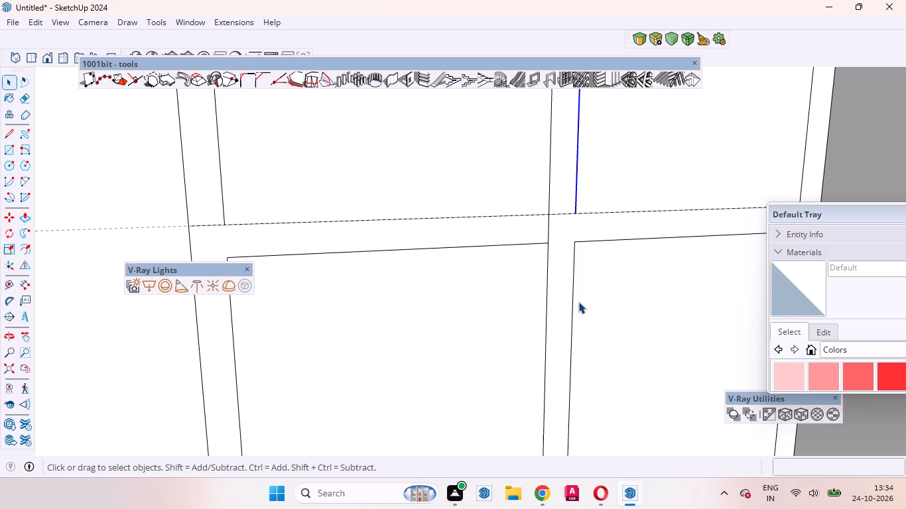
{"action": "left_click", "coordinate": [572, 299], "text": "ctrl"}
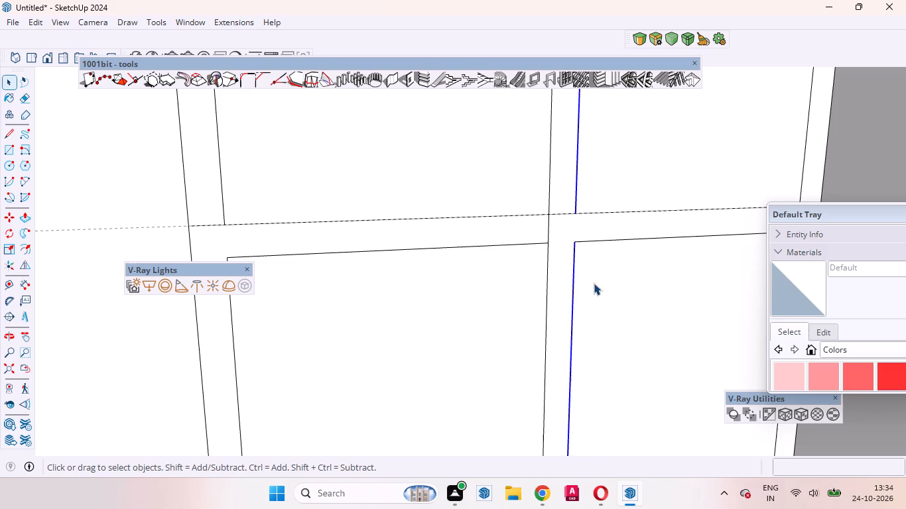
{"action": "key", "text": "m"}
{"action": "left_click", "coordinate": [575, 241]}
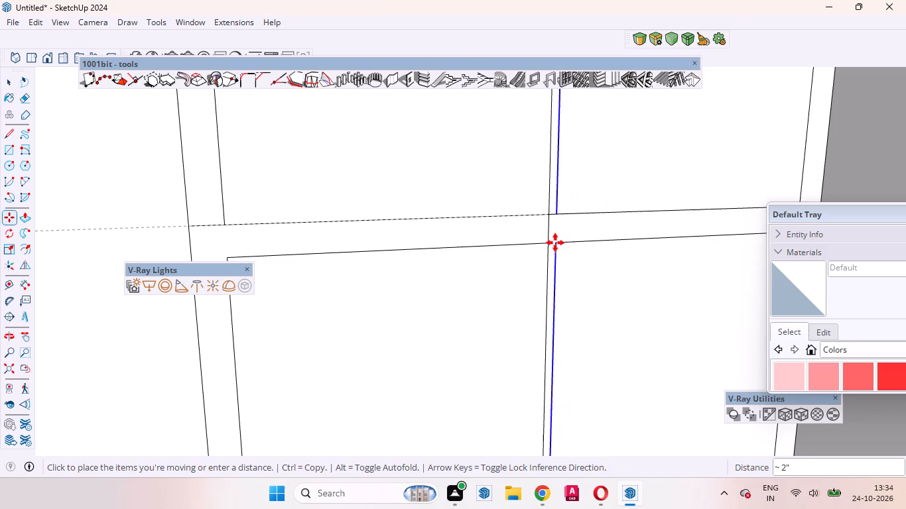
{"action": "left_click", "coordinate": [547, 242]}
{"action": "key", "text": "space"}
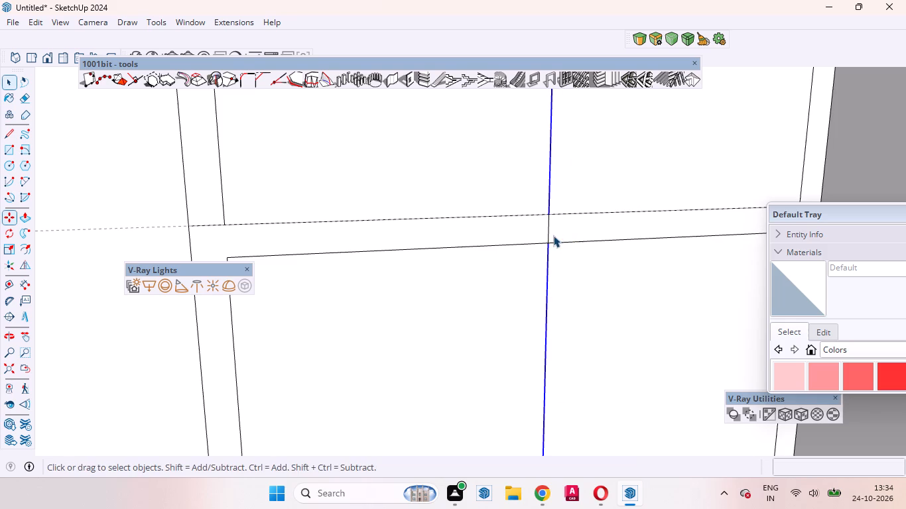
Erase the leftover centre line pieces across the crossbar and above the upper panes, plus the crossbar line stubs at both frame sides.
{"action": "scroll", "coordinate": [553, 235], "scroll_direction": "down", "scroll_amount": 12}
{"action": "middle_click_drag", "start_coordinate": [578, 254], "coordinate": [524, 236]}
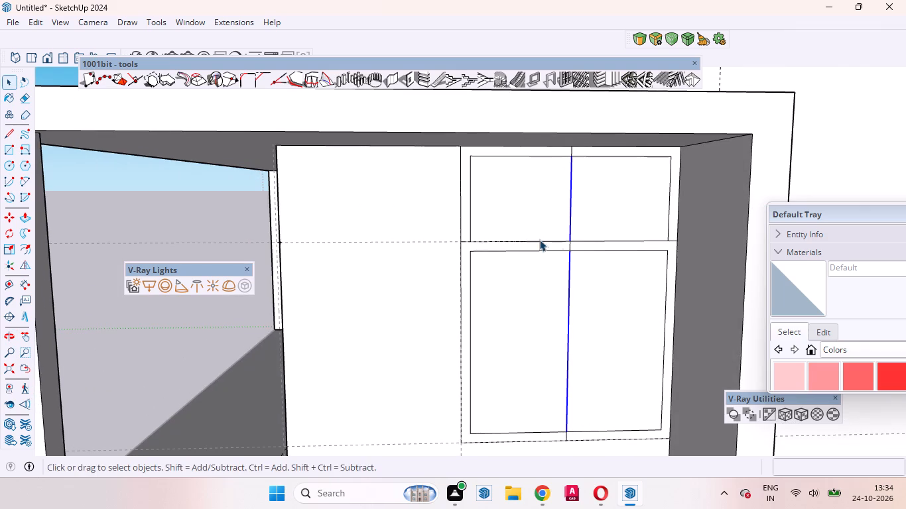
{"action": "left_click", "coordinate": [24, 99]}
{"action": "scroll", "coordinate": [537, 278], "scroll_direction": "up", "scroll_amount": 13}
{"action": "left_click", "coordinate": [612, 215]}
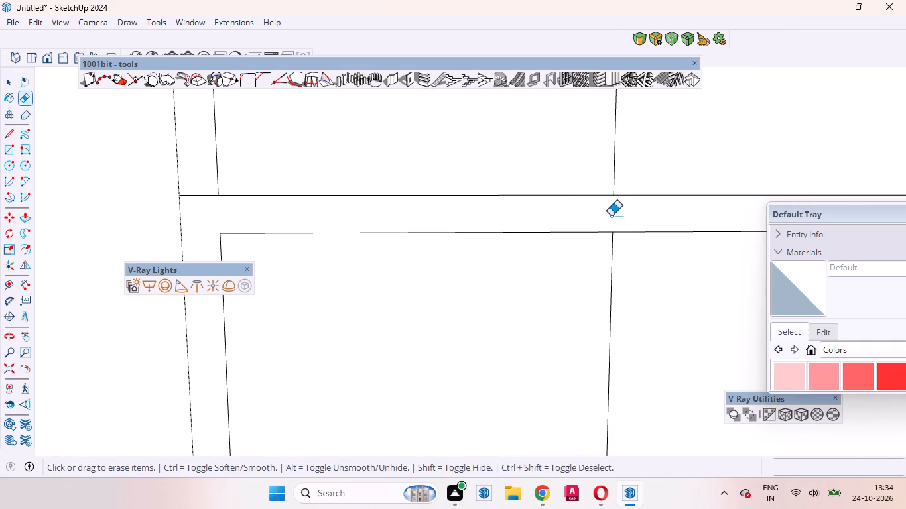
{"action": "scroll", "coordinate": [585, 230], "scroll_direction": "down", "scroll_amount": 18}
{"action": "scroll", "coordinate": [658, 233], "scroll_direction": "up", "scroll_amount": 4}
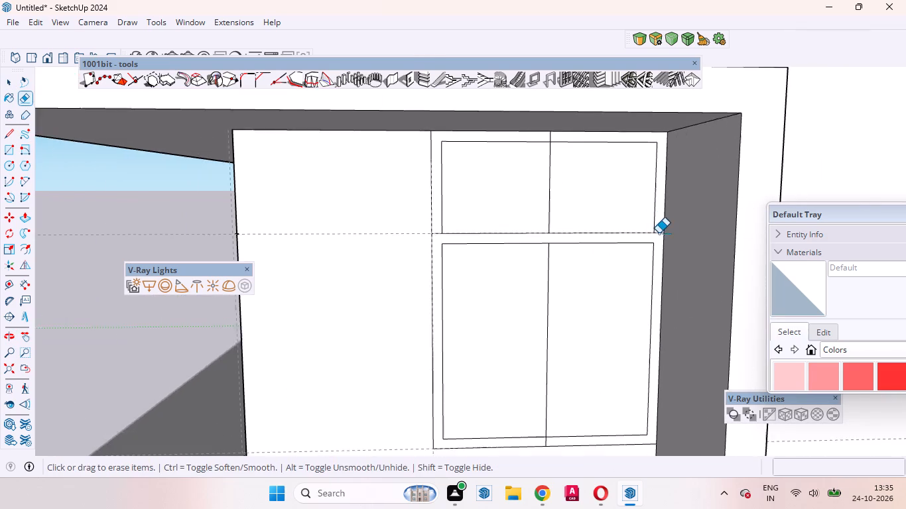
{"action": "scroll", "coordinate": [659, 233], "scroll_direction": "up", "scroll_amount": 4}
{"action": "left_click", "coordinate": [659, 232]}
{"action": "scroll", "coordinate": [627, 252], "scroll_direction": "down", "scroll_amount": 2}
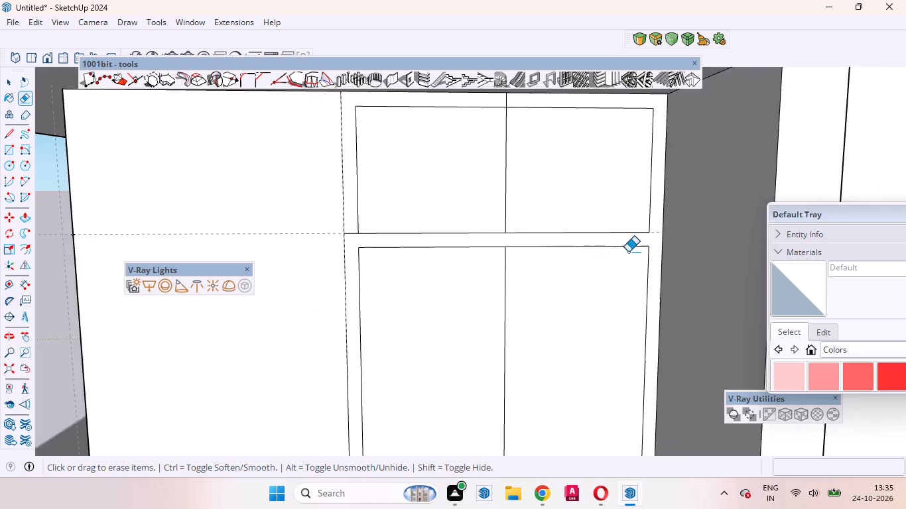
{"action": "scroll", "coordinate": [628, 252], "scroll_direction": "down", "scroll_amount": 6}
{"action": "scroll", "coordinate": [468, 249], "scroll_direction": "up", "scroll_amount": 7}
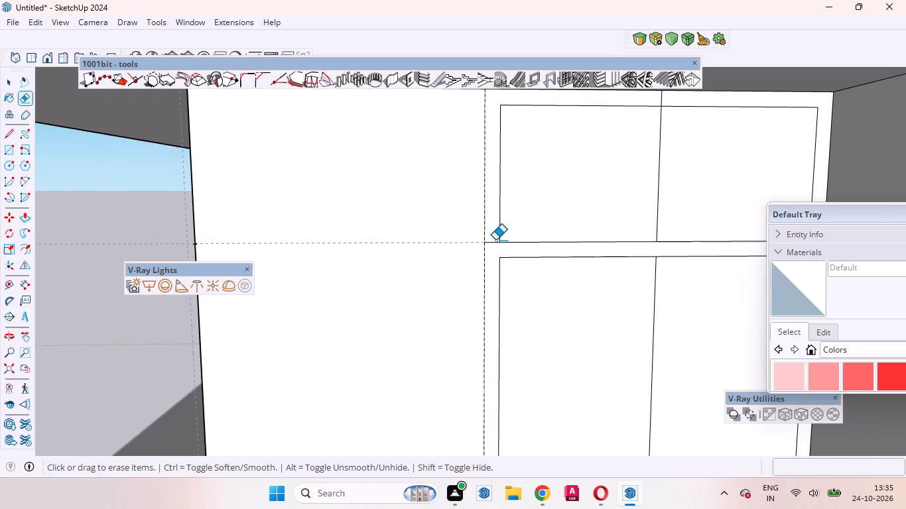
{"action": "left_click", "coordinate": [495, 241]}
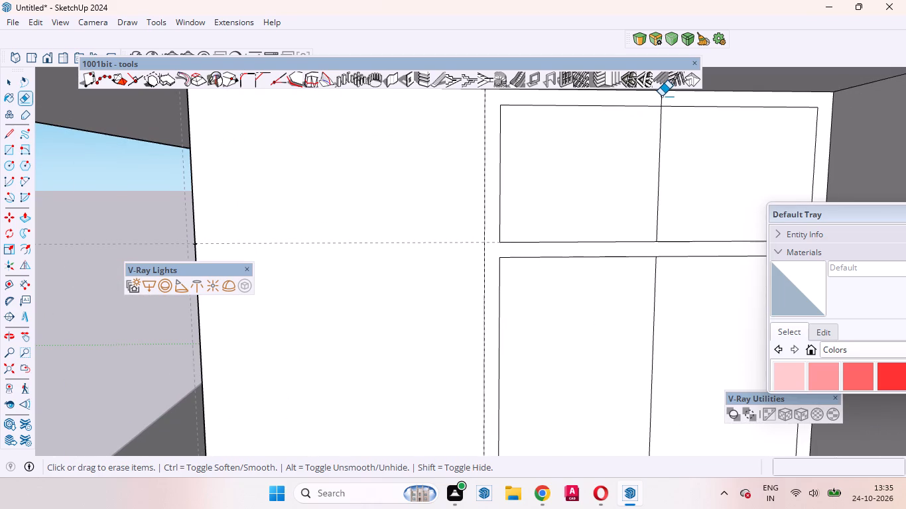
{"action": "left_click", "coordinate": [661, 96]}
{"action": "scroll", "coordinate": [662, 191], "scroll_direction": "down", "scroll_amount": 8}
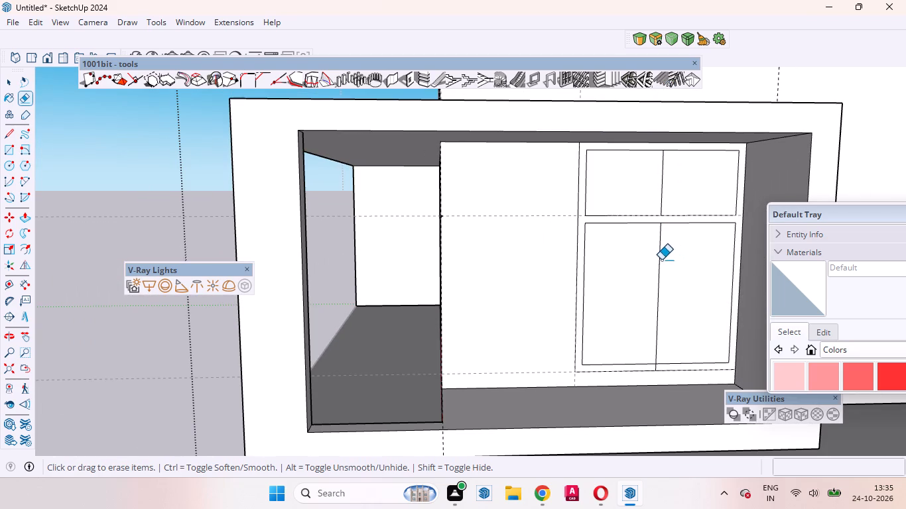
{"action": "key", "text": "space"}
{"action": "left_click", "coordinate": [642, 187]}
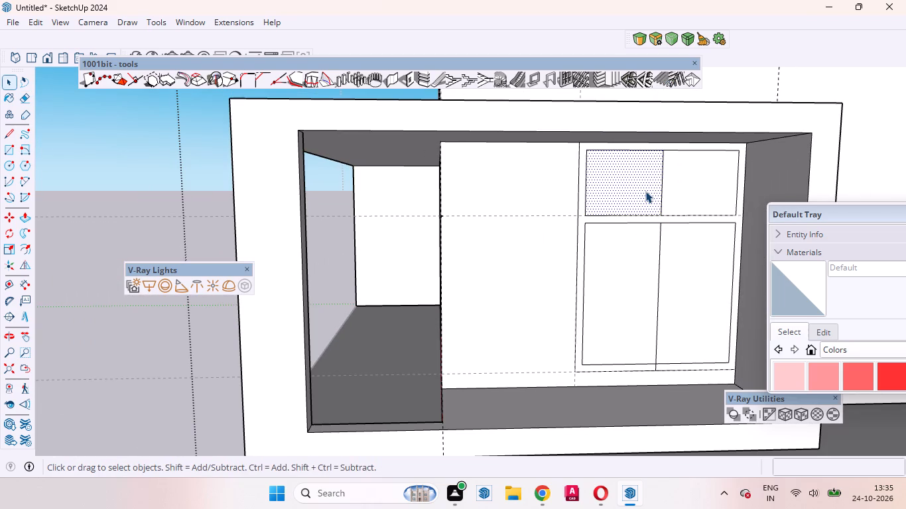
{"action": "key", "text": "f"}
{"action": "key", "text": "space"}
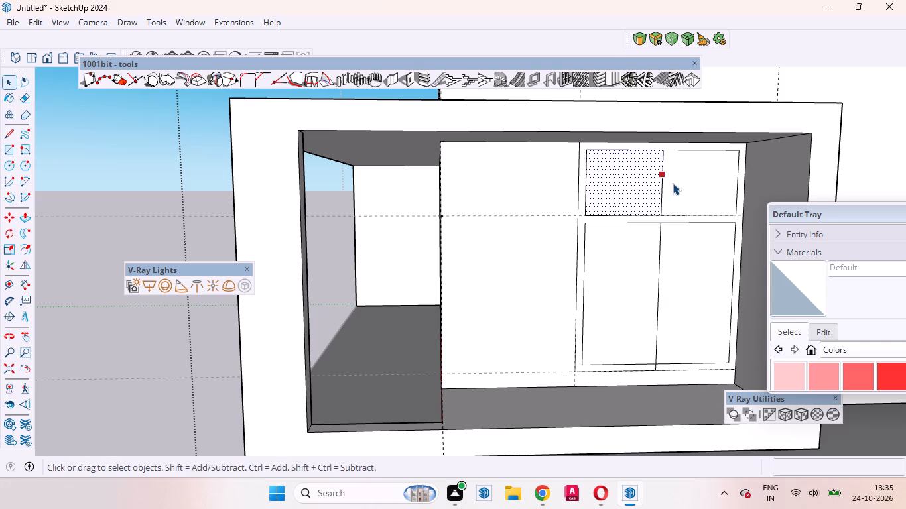
Copy the upper panes' vertical divider line 3" to the right along the crossbar edge.
{"action": "left_click", "coordinate": [661, 182]}
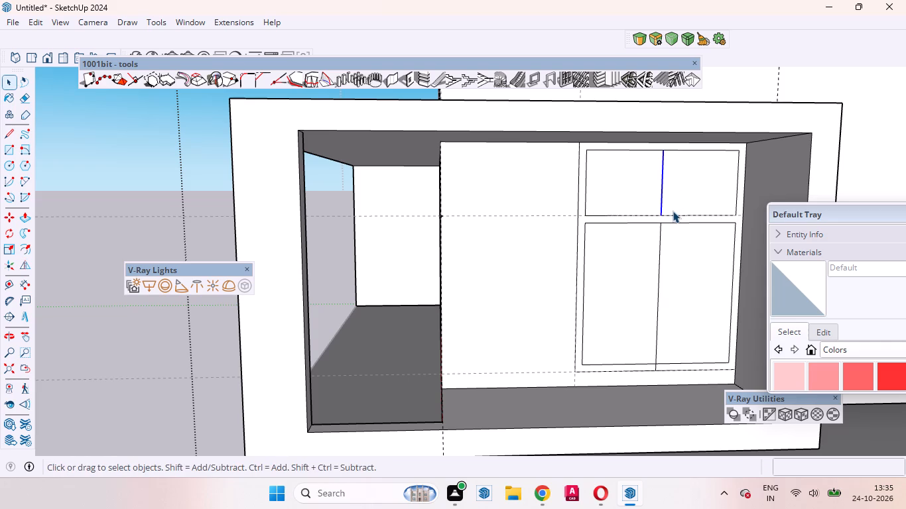
{"action": "key", "text": "m"}
{"action": "middle_click_drag", "start_coordinate": [657, 213], "coordinate": [627, 207]}
{"action": "scroll", "coordinate": [640, 217], "scroll_direction": "up", "scroll_amount": 4}
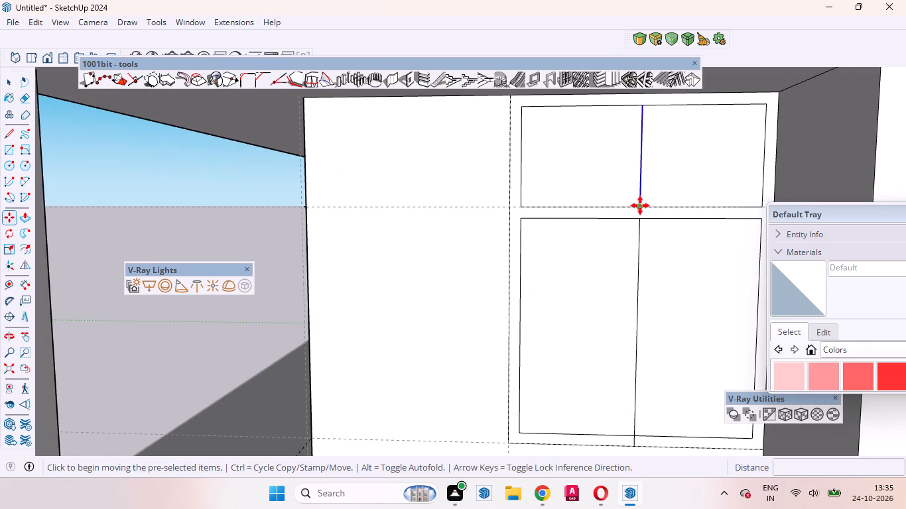
{"action": "left_click", "coordinate": [640, 205]}
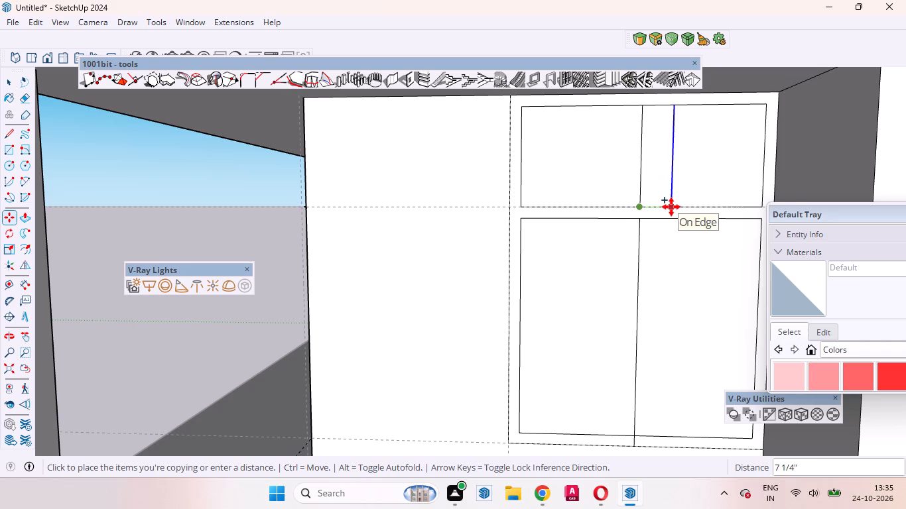
{"action": "scroll", "coordinate": [671, 206], "scroll_direction": "up", "scroll_amount": 9}
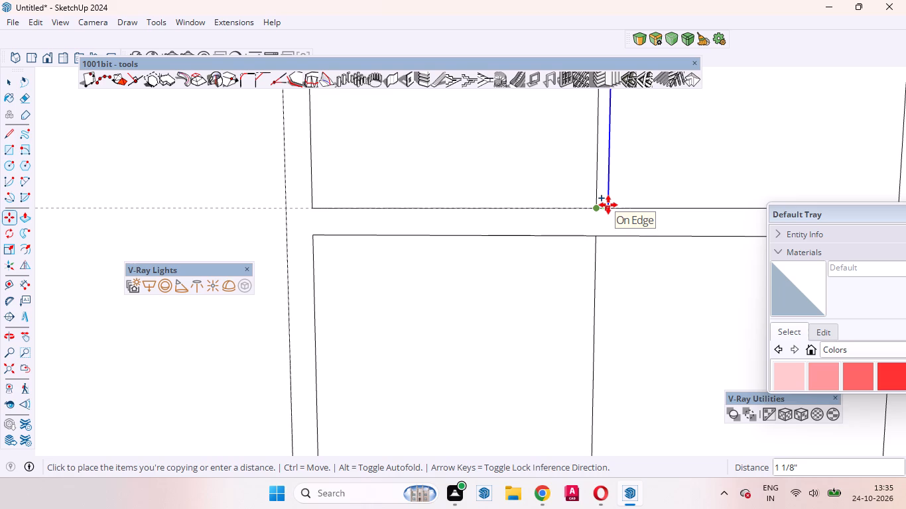
{"action": "key", "text": "3"}
{"action": "key", "text": "Return"}
{"action": "scroll", "coordinate": [591, 281], "scroll_direction": "down", "scroll_amount": 3}
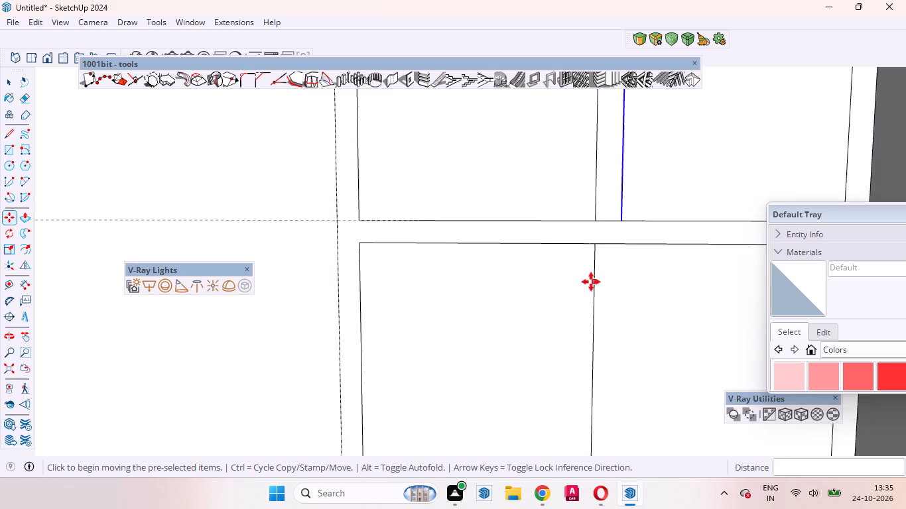
{"action": "scroll", "coordinate": [591, 282], "scroll_direction": "down", "scroll_amount": 12}
{"action": "scroll", "coordinate": [612, 278], "scroll_direction": "up", "scroll_amount": 4}
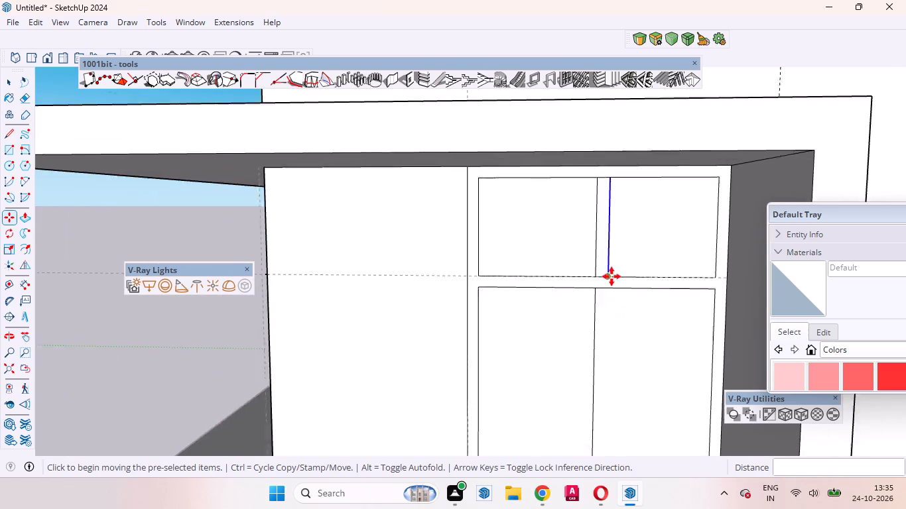
Undo the 3" divider copy and copy the upper panes' vertical divider line 1" to the right instead.
{"action": "scroll", "coordinate": [612, 276], "scroll_direction": "up", "scroll_amount": 10}
{"action": "key", "text": "ctrl+z"}
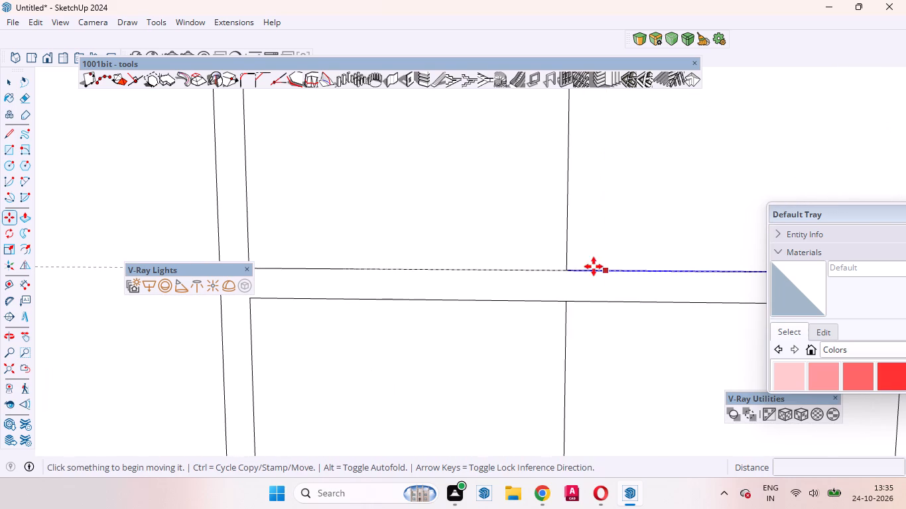
{"action": "left_click", "coordinate": [567, 232]}
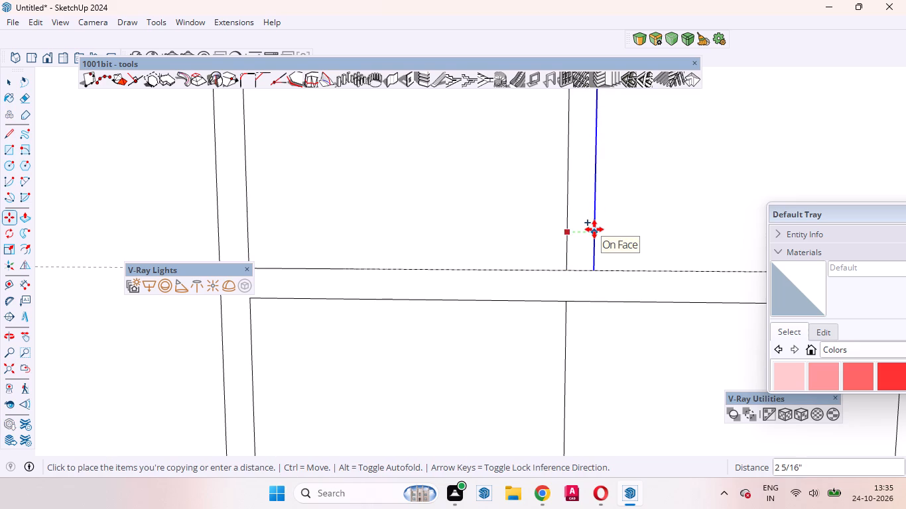
{"action": "key", "text": "1"}
{"action": "key", "text": "Return"}
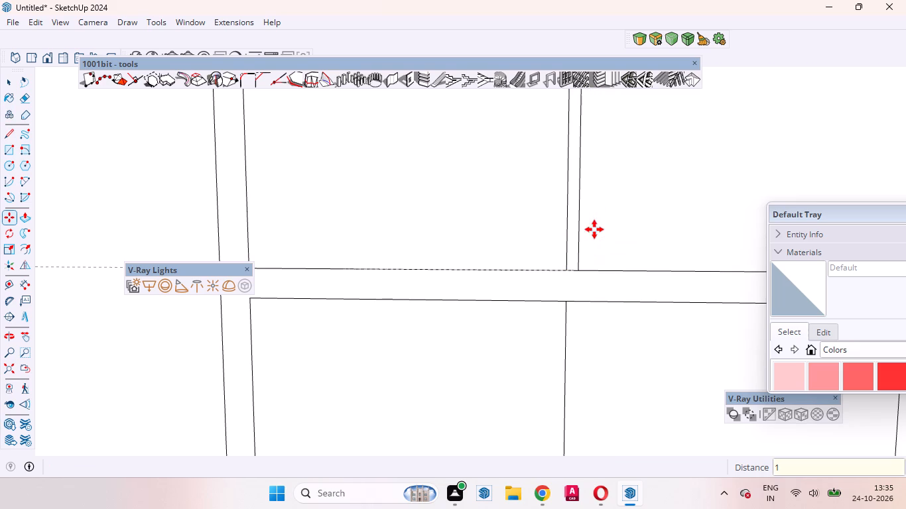
Copy the new right-hand divider line of the side window's upper panes 2" to the left, past the centre line.
{"action": "key", "text": "space"}
{"action": "left_click", "coordinate": [579, 231]}
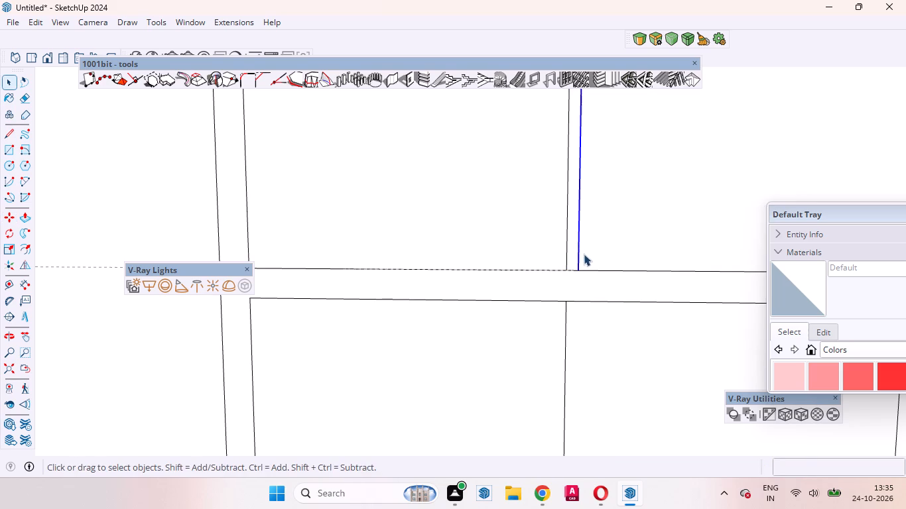
{"action": "key", "text": "m"}
{"action": "left_click", "coordinate": [585, 279]}
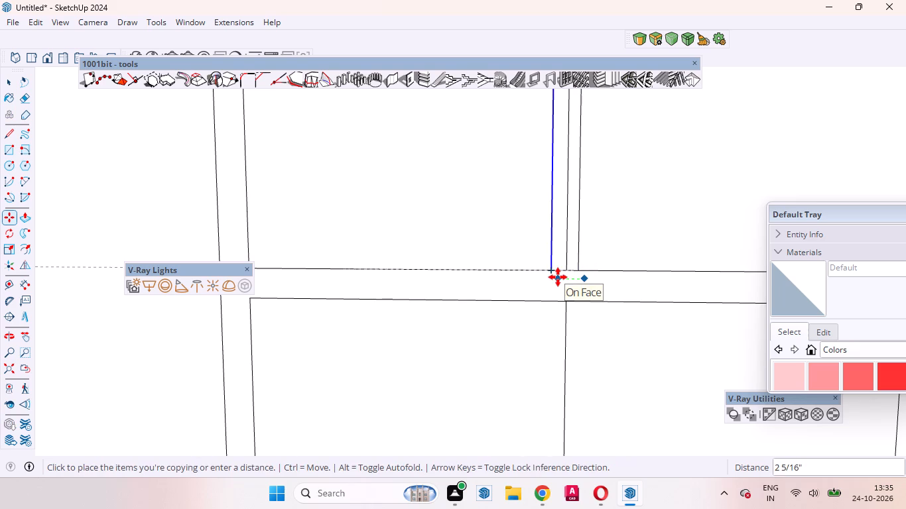
{"action": "key", "text": "2"}
{"action": "key", "text": "Return"}
{"action": "key", "text": "space"}
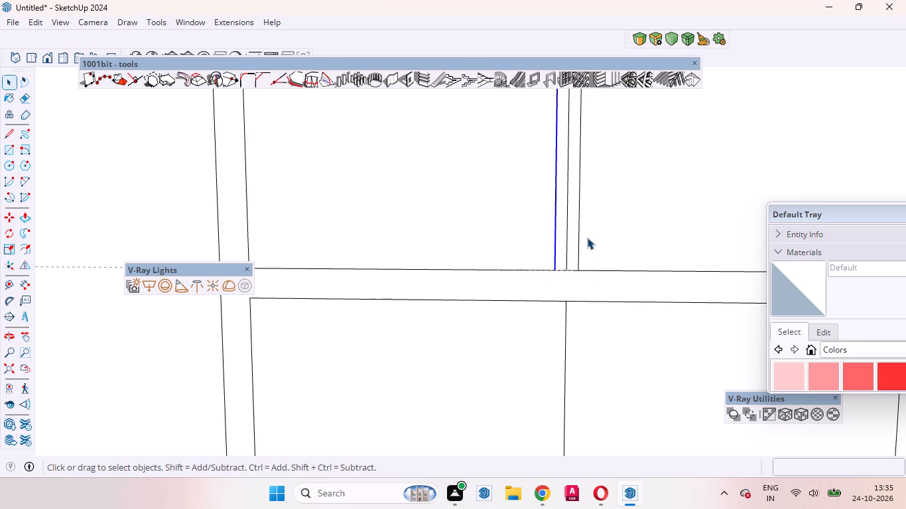
Erase the original centre line between the two divider lines of the side window's upper panes.
{"action": "scroll", "coordinate": [588, 236], "scroll_direction": "down", "scroll_amount": 9}
{"action": "left_click", "coordinate": [581, 215]}
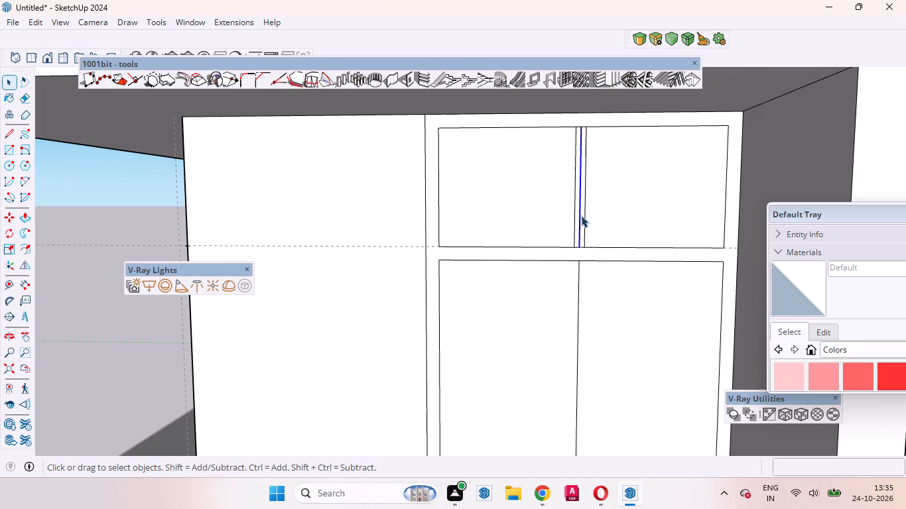
{"action": "key", "text": "Delete"}
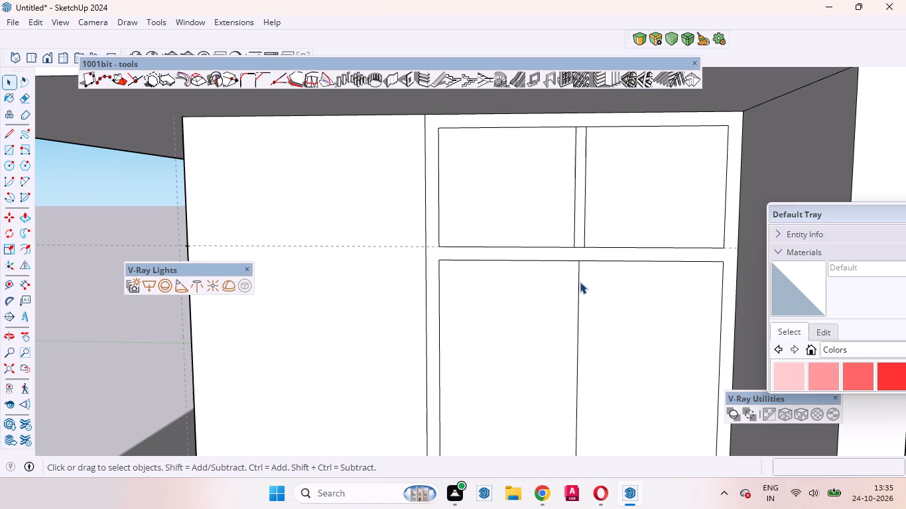
Copy the lower panes' vertical divider line 1" to the right, and copy that new line 2" to the left.
{"action": "left_click", "coordinate": [578, 282]}
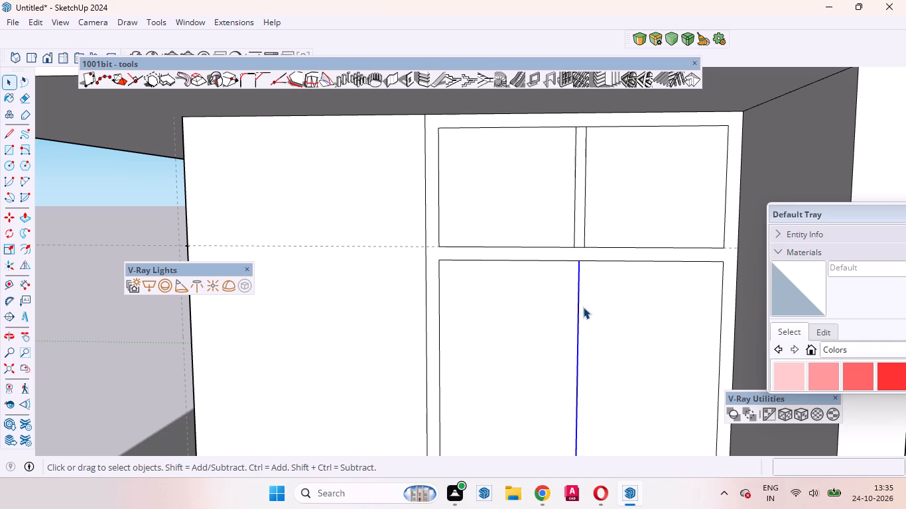
{"action": "key", "text": "m"}
{"action": "left_click", "coordinate": [596, 314]}
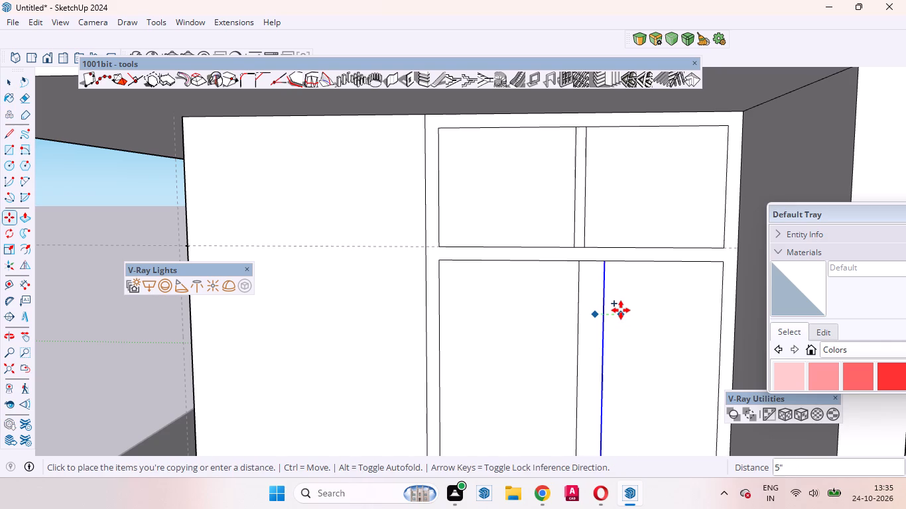
{"action": "key", "text": "1"}
{"action": "key", "text": "Return"}
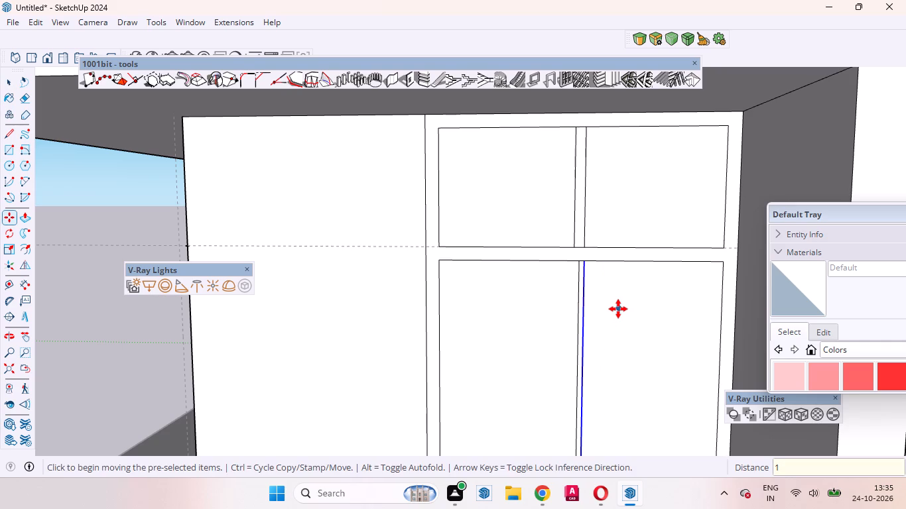
{"action": "left_click", "coordinate": [616, 311]}
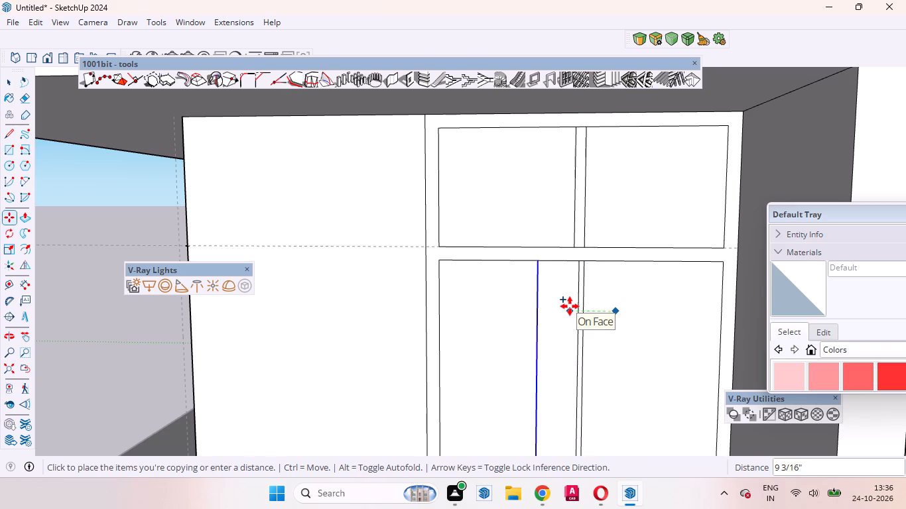
{"action": "key", "text": "2"}
{"action": "key", "text": "Return"}
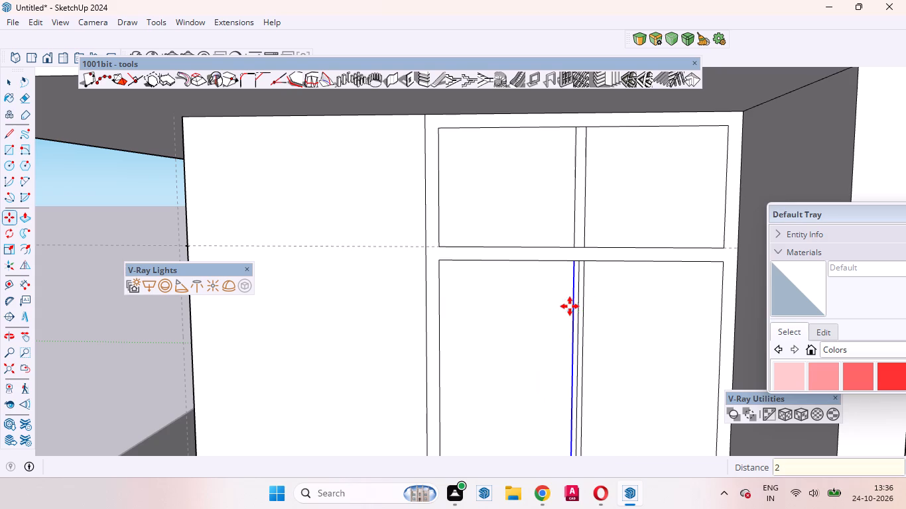
Erase the original centre line between the two divider lines of the side window's lower panes.
{"action": "key", "text": "space"}
{"action": "left_click", "coordinate": [579, 290]}
{"action": "key", "text": "Delete"}
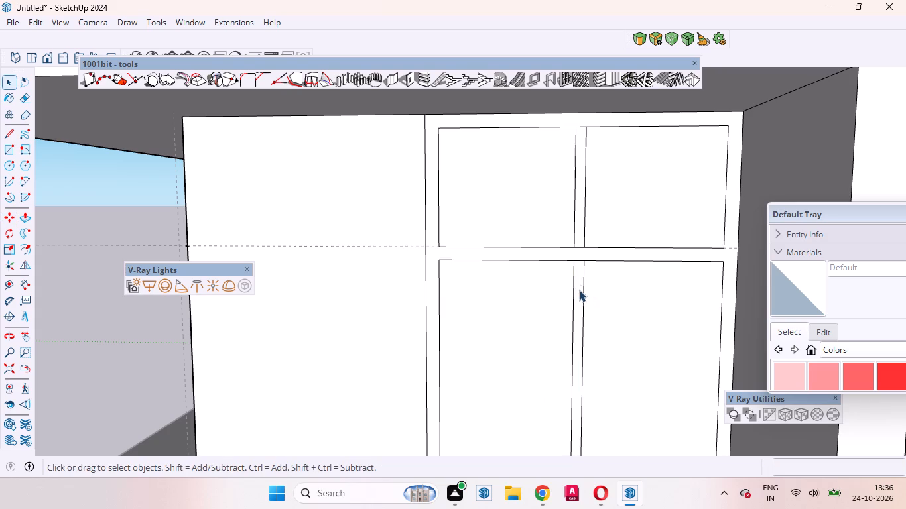
Erase the short edges closing the vertical mullion at the lower panes' top and at the upper panes' bottom and top.
{"action": "left_click", "coordinate": [580, 260]}
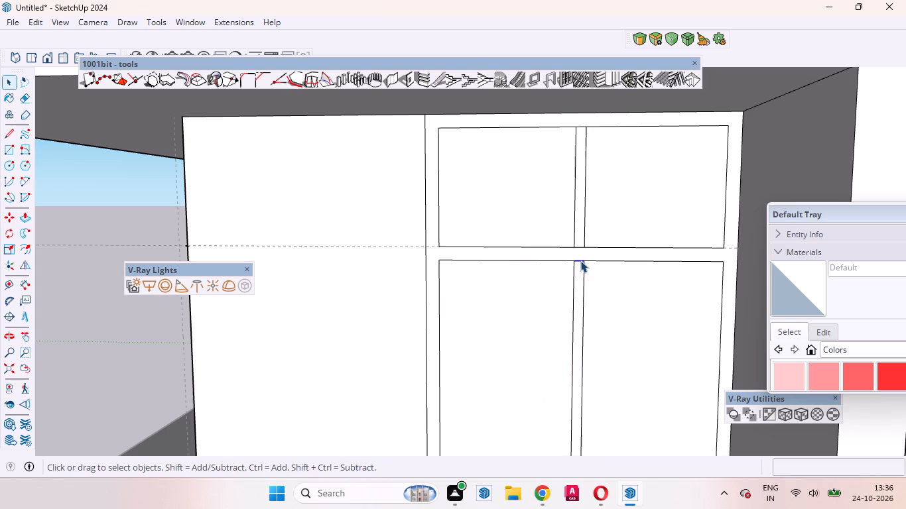
{"action": "key", "text": "Delete"}
{"action": "left_click", "coordinate": [580, 245]}
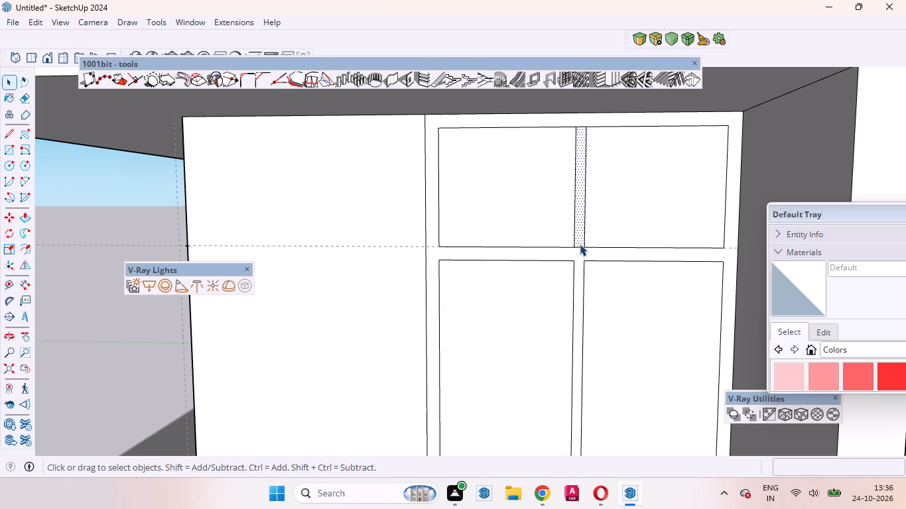
{"action": "left_click", "coordinate": [578, 247]}
{"action": "key", "text": "Delete"}
{"action": "left_click", "coordinate": [580, 126]}
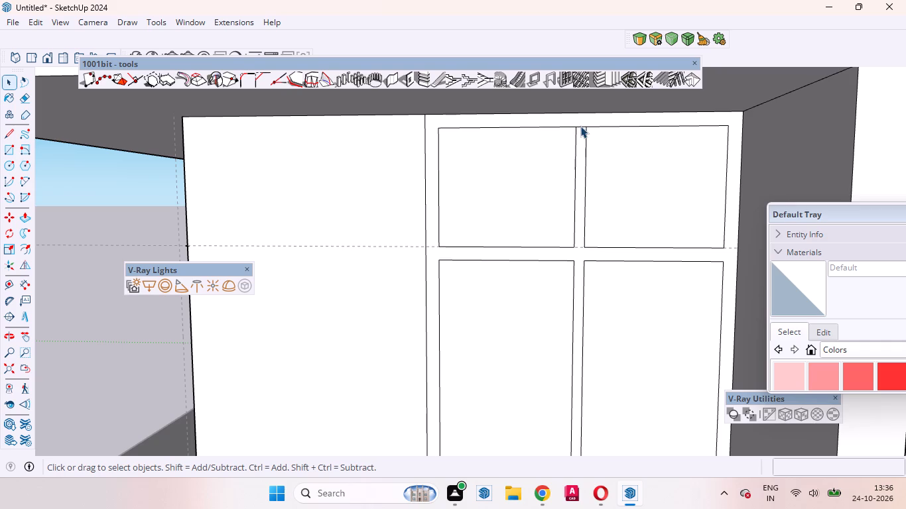
{"action": "key", "text": "Delete"}
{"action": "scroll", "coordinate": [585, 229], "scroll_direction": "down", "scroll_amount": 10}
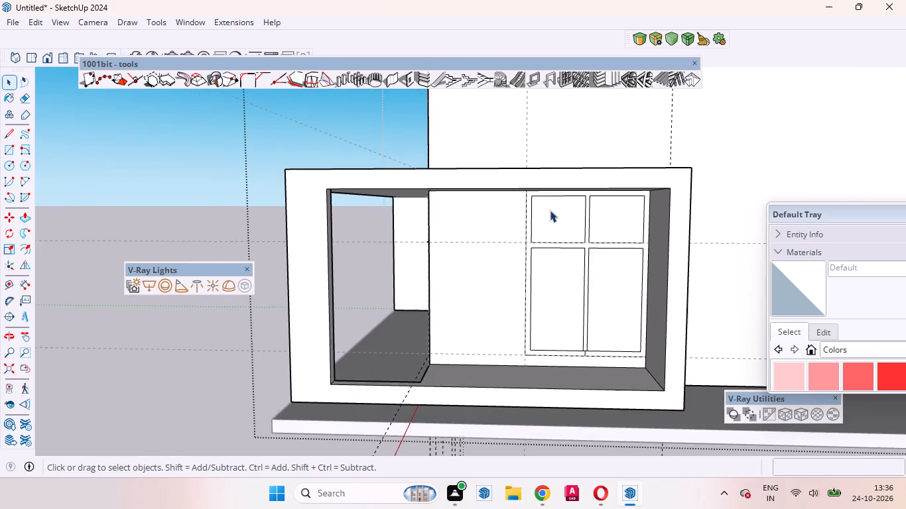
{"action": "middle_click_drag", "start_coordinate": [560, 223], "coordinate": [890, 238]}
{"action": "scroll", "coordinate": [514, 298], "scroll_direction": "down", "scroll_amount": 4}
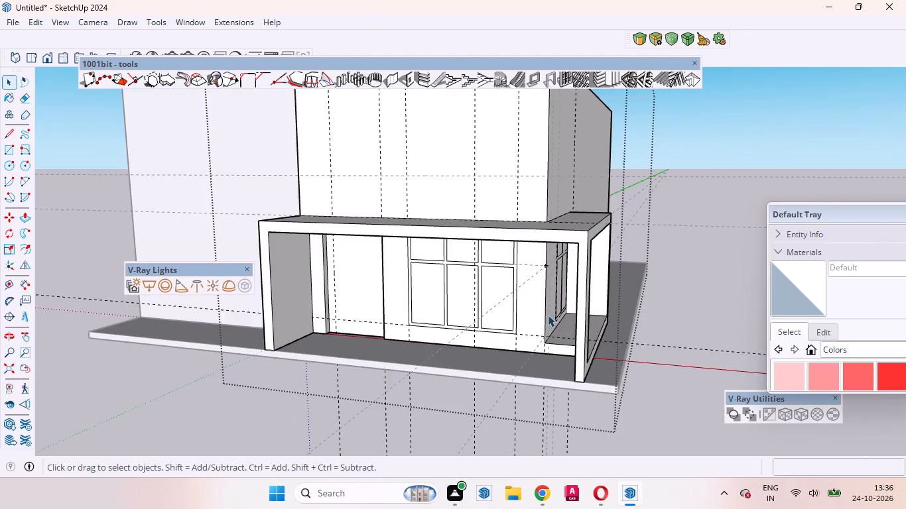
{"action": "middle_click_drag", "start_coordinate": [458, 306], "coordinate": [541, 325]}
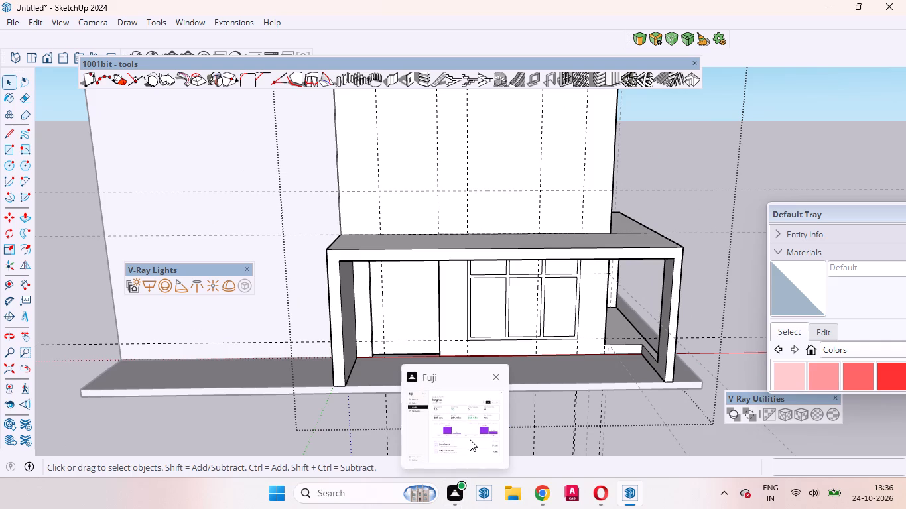
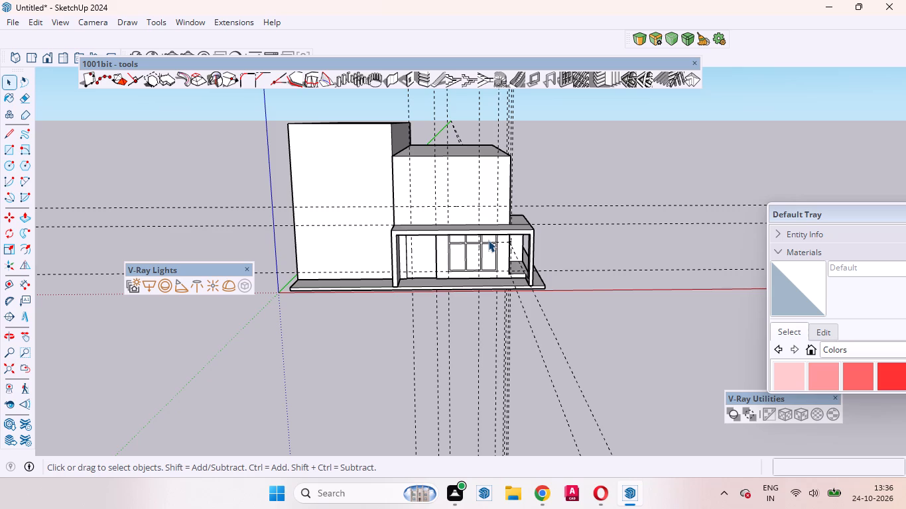
Examine the building's front facade, corner frame and recessed door opening from several angles and distances.
{"action": "scroll", "coordinate": [451, 252], "scroll_direction": "down", "scroll_amount": 3}
{"action": "middle_click_drag", "start_coordinate": [446, 266], "coordinate": [435, 192]}
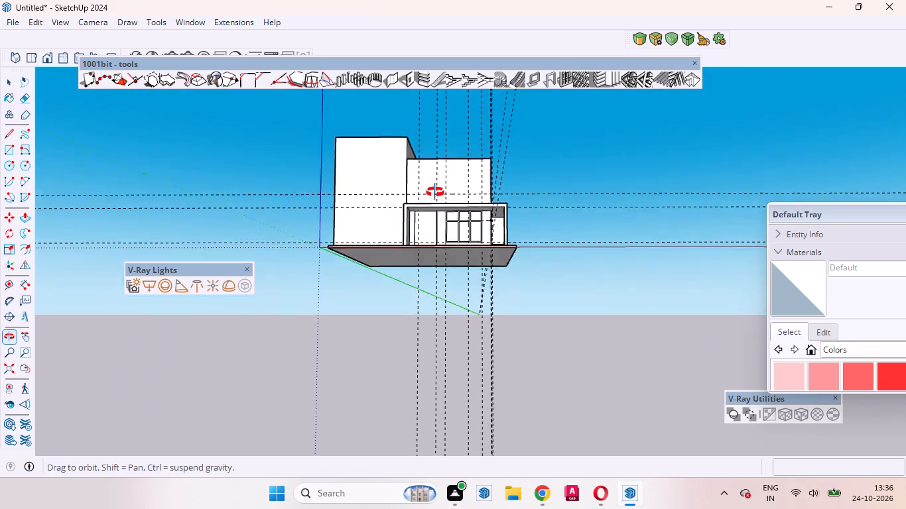
{"action": "middle_click_drag", "start_coordinate": [435, 192], "coordinate": [444, 218]}
{"action": "scroll", "coordinate": [444, 219], "scroll_direction": "up", "scroll_amount": 1}
{"action": "scroll", "coordinate": [446, 241], "scroll_direction": "down", "scroll_amount": 4}
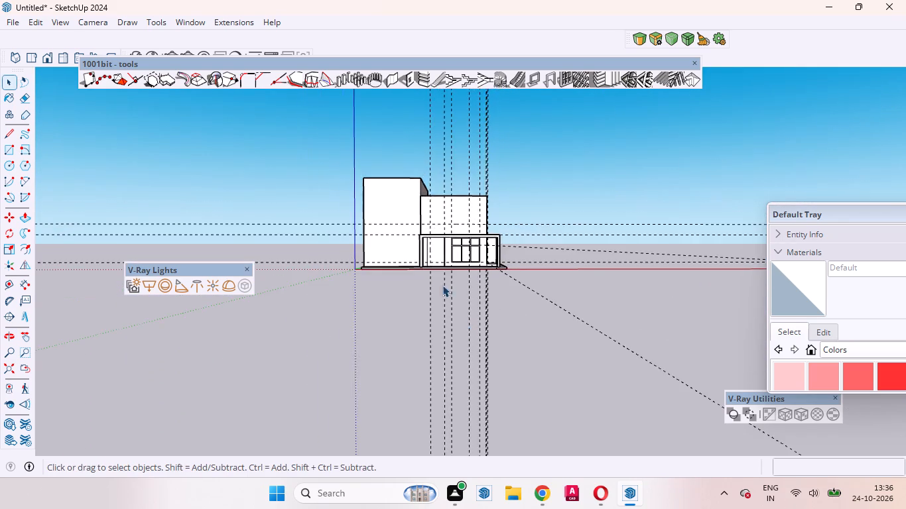
{"action": "scroll", "coordinate": [420, 264], "scroll_direction": "up", "scroll_amount": 14}
{"action": "middle_click_drag", "start_coordinate": [520, 278], "coordinate": [458, 331]}
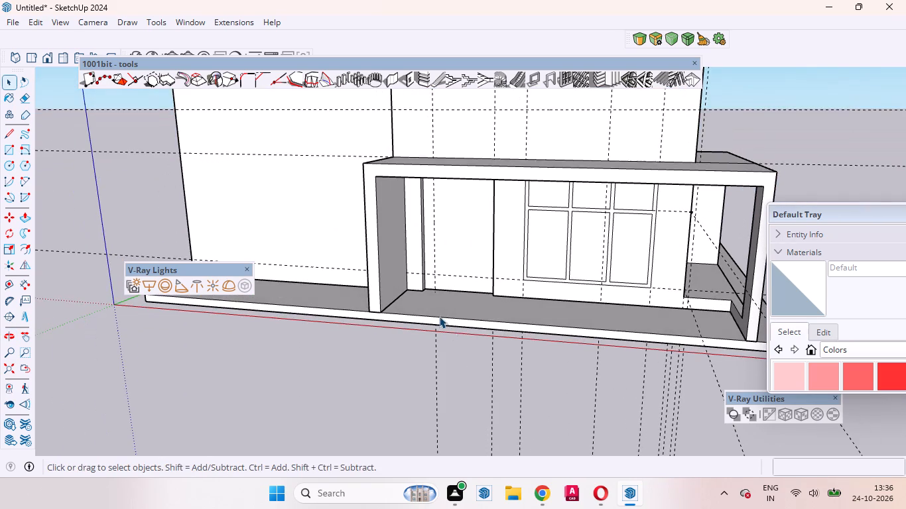
{"action": "scroll", "coordinate": [444, 286], "scroll_direction": "up", "scroll_amount": 5}
{"action": "scroll", "coordinate": [444, 286], "scroll_direction": "down", "scroll_amount": 1}
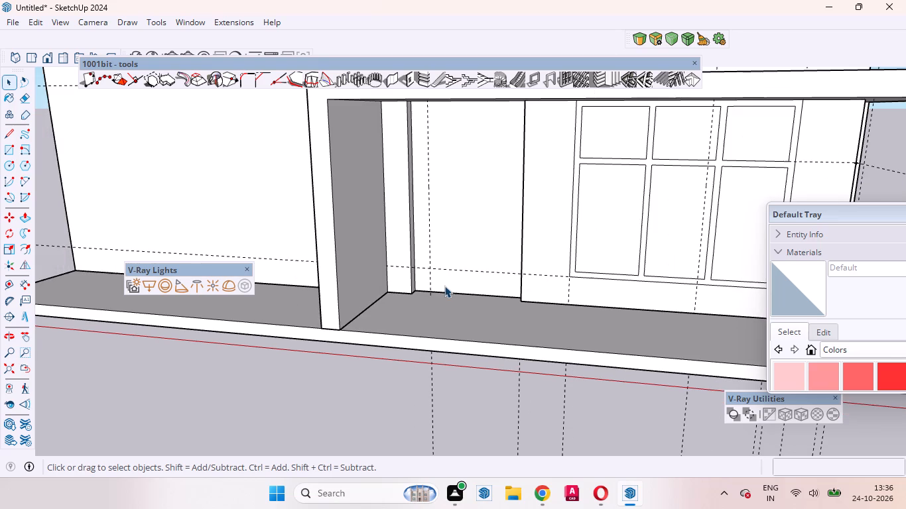
{"action": "scroll", "coordinate": [456, 194], "scroll_direction": "up", "scroll_amount": 4}
{"action": "scroll", "coordinate": [493, 327], "scroll_direction": "down", "scroll_amount": 3}
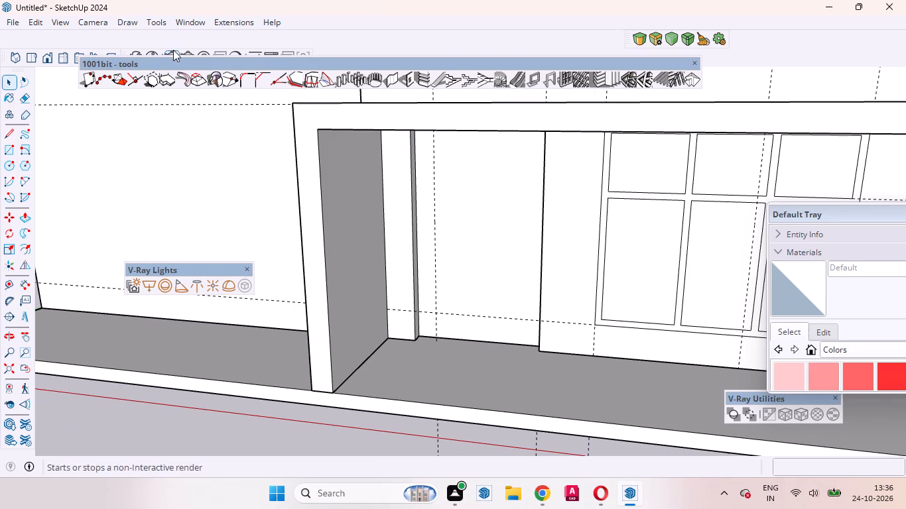
Search the 3D Warehouse for "double door".
{"action": "left_click", "coordinate": [193, 25]}
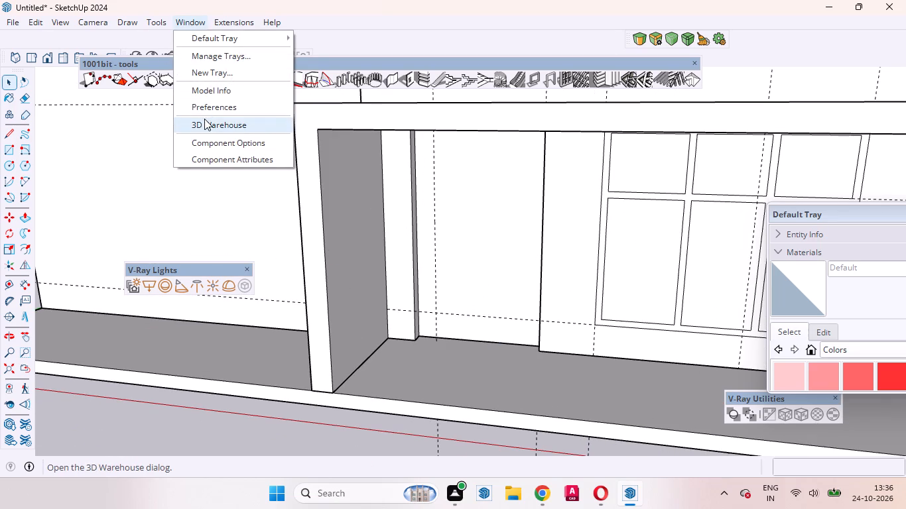
{"action": "left_click", "coordinate": [204, 119]}
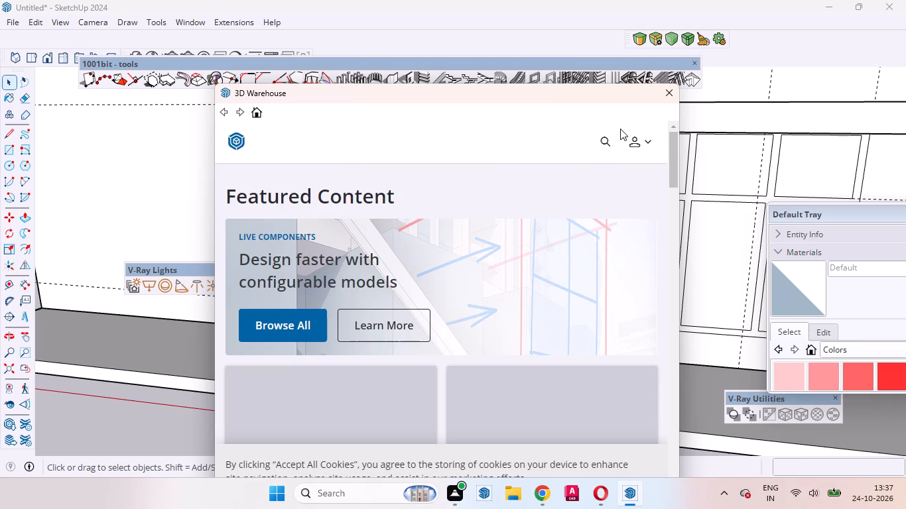
{"action": "left_click", "coordinate": [608, 142]}
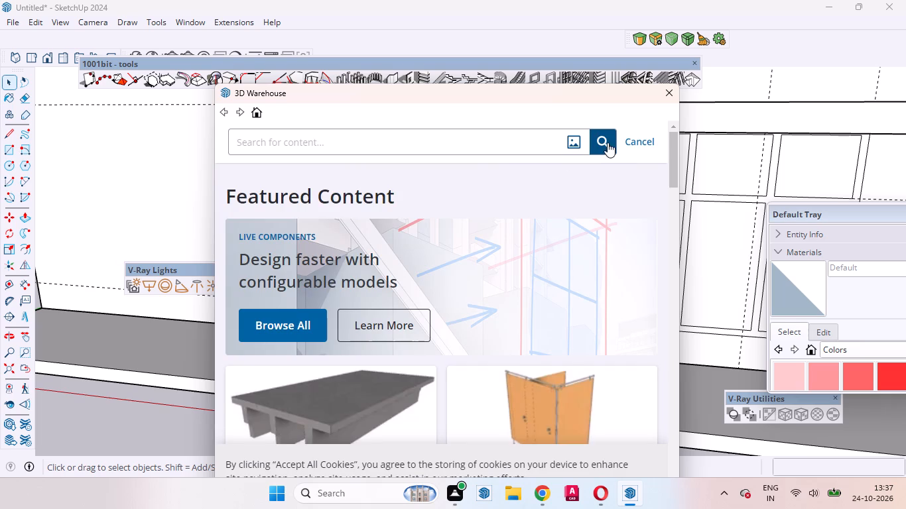
{"action": "left_click", "coordinate": [343, 141]}
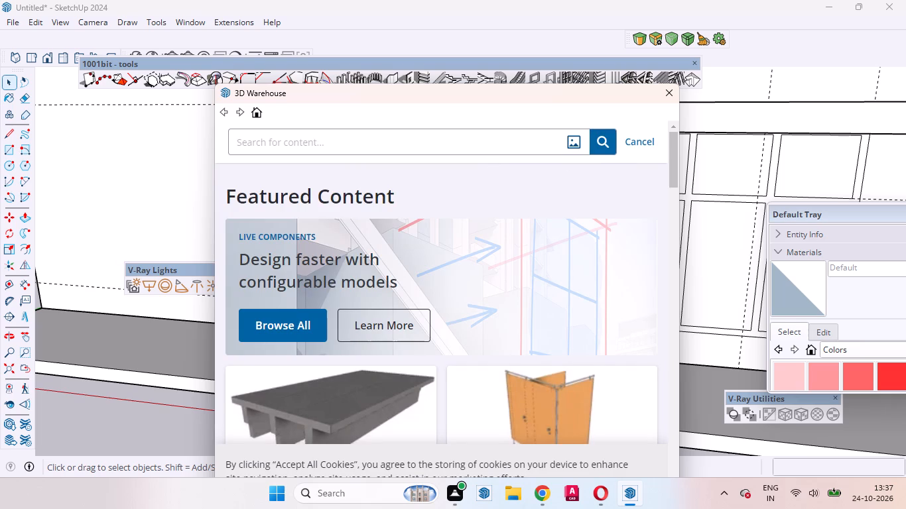
{"action": "type", "text": "double"}
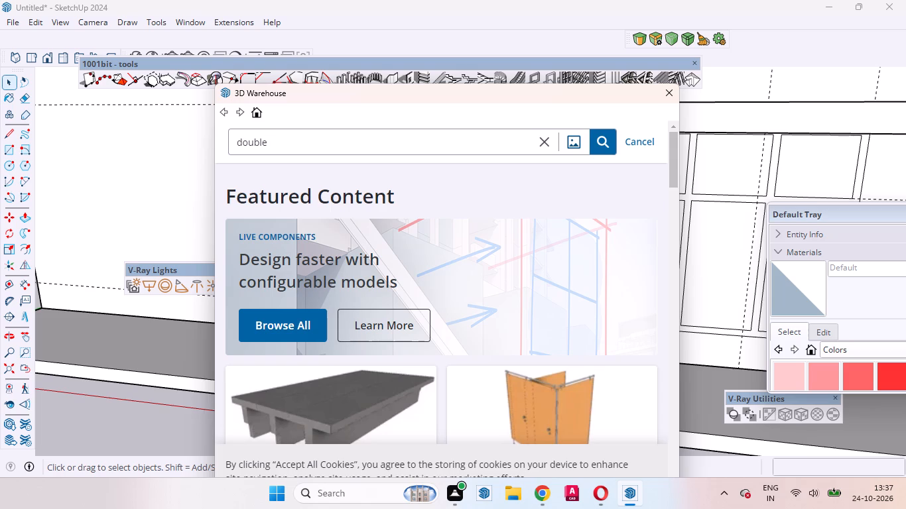
{"action": "key", "text": "space"}
{"action": "type", "text": "doo"}
{"action": "key", "text": "r"}
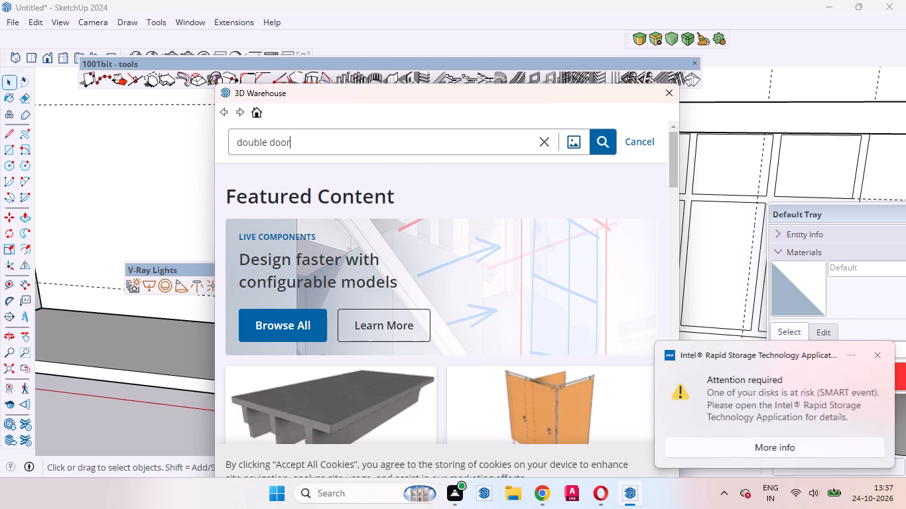
{"action": "left_click", "coordinate": [877, 358]}
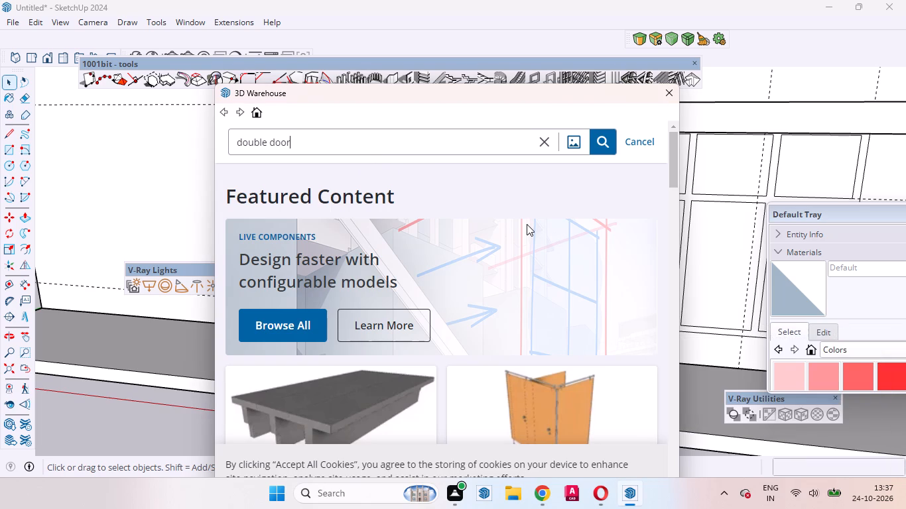
{"action": "key", "text": "Return"}
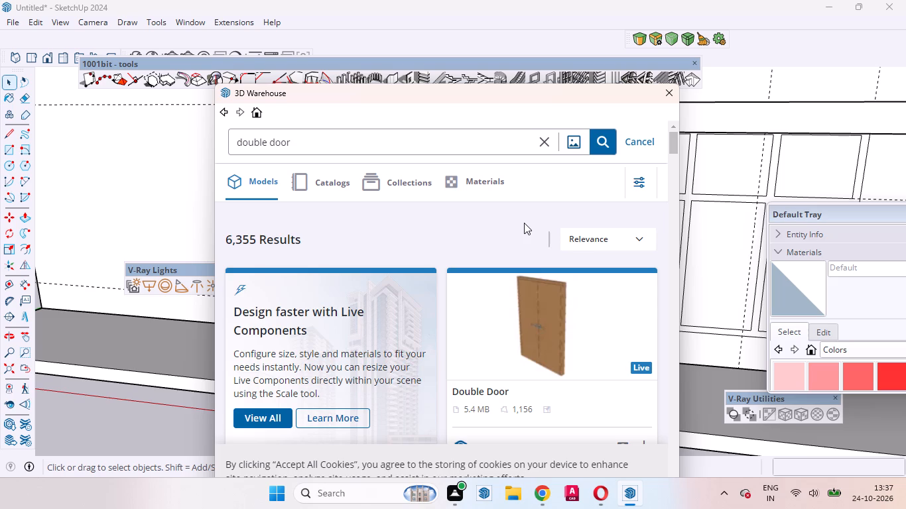
Browse the double door models in the search results for one that suits the recessed front entrance.
{"action": "scroll", "coordinate": [413, 244], "scroll_direction": "down", "scroll_amount": 1}
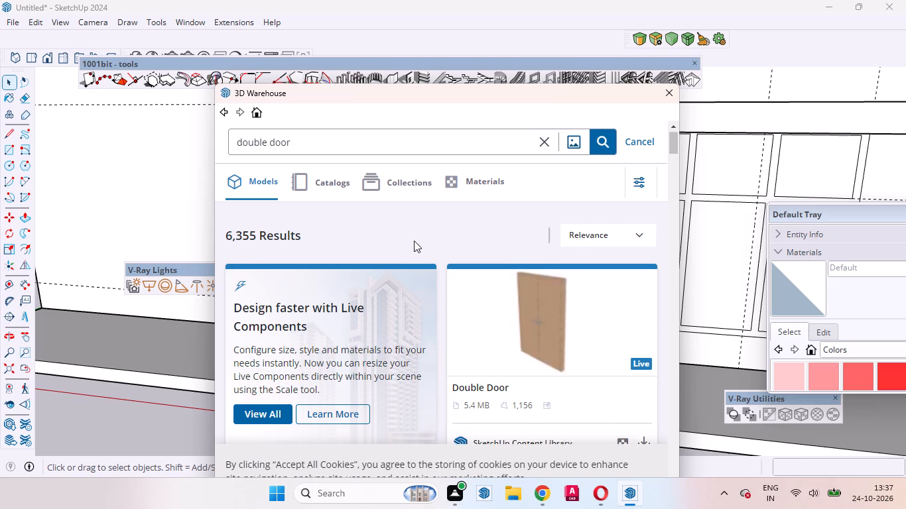
{"action": "scroll", "coordinate": [414, 241], "scroll_direction": "down", "scroll_amount": 7}
{"action": "scroll", "coordinate": [438, 282], "scroll_direction": "up", "scroll_amount": 2}
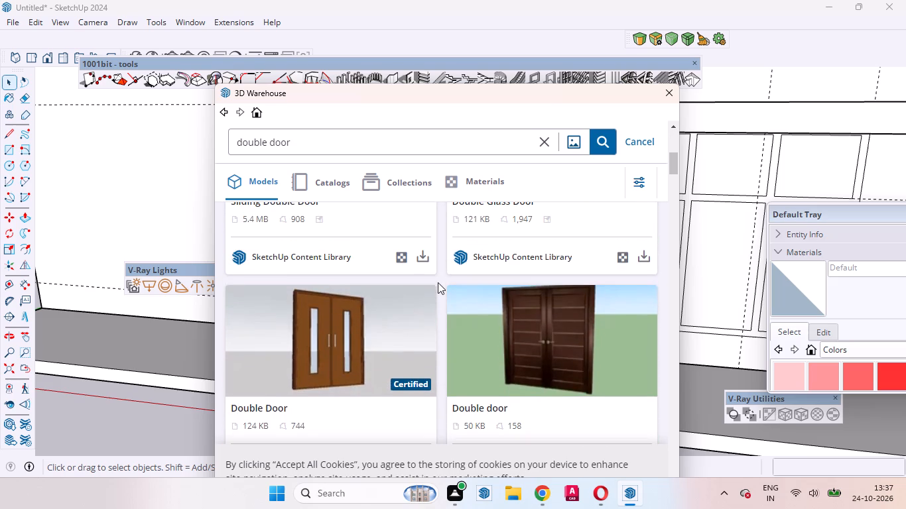
{"action": "scroll", "coordinate": [322, 380], "scroll_direction": "down", "scroll_amount": 4}
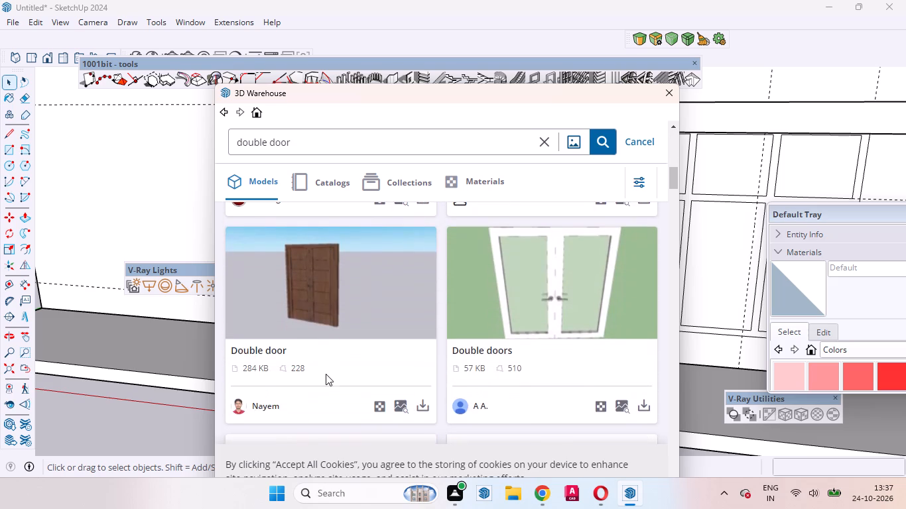
{"action": "scroll", "coordinate": [326, 373], "scroll_direction": "down", "scroll_amount": 4}
{"action": "scroll", "coordinate": [326, 373], "scroll_direction": "up", "scroll_amount": 1}
{"action": "scroll", "coordinate": [326, 373], "scroll_direction": "down", "scroll_amount": 4}
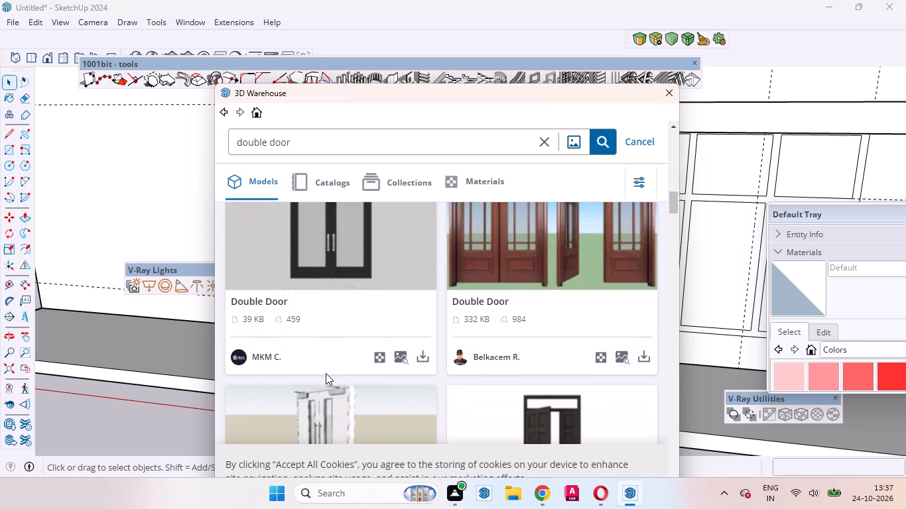
{"action": "scroll", "coordinate": [326, 373], "scroll_direction": "up", "scroll_amount": 1}
{"action": "scroll", "coordinate": [326, 373], "scroll_direction": "down", "scroll_amount": 9}
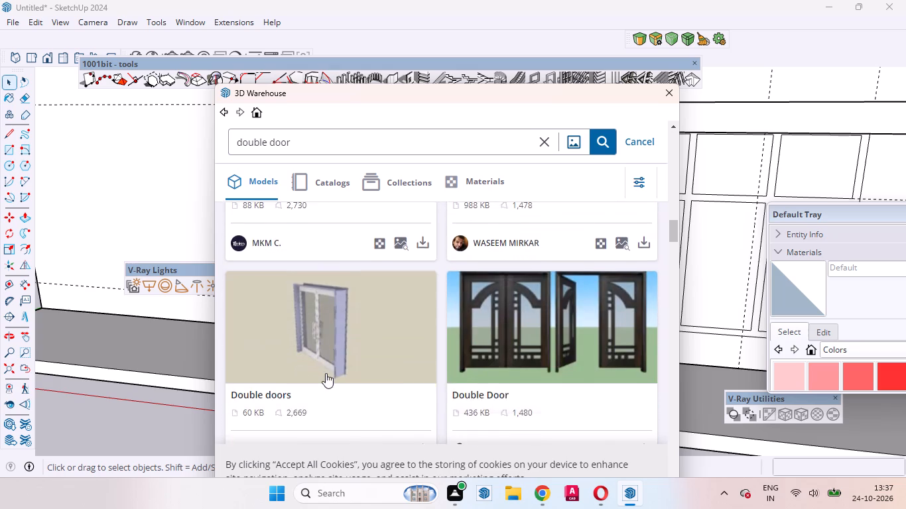
{"action": "scroll", "coordinate": [326, 373], "scroll_direction": "down", "scroll_amount": 10}
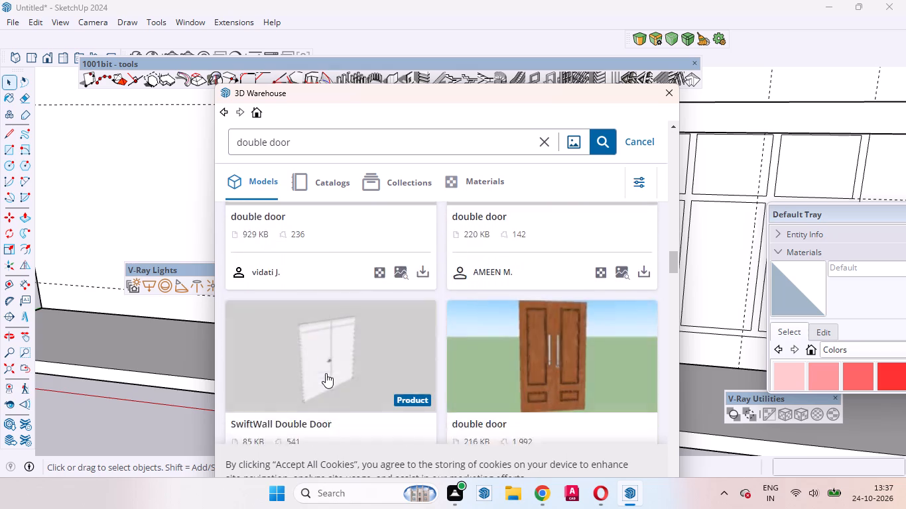
{"action": "scroll", "coordinate": [326, 373], "scroll_direction": "down", "scroll_amount": 1}
{"action": "scroll", "coordinate": [326, 373], "scroll_direction": "up", "scroll_amount": 1}
{"action": "scroll", "coordinate": [326, 373], "scroll_direction": "down", "scroll_amount": 1}
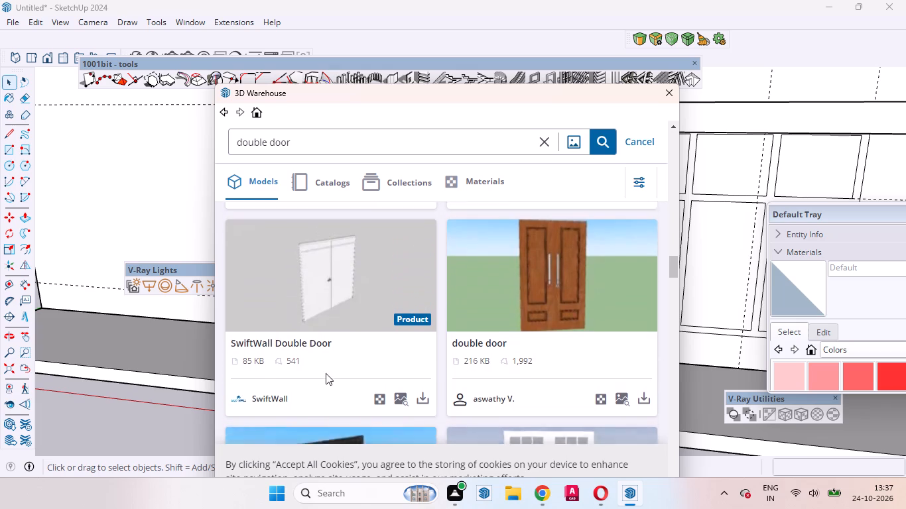
{"action": "scroll", "coordinate": [326, 373], "scroll_direction": "down", "scroll_amount": 4}
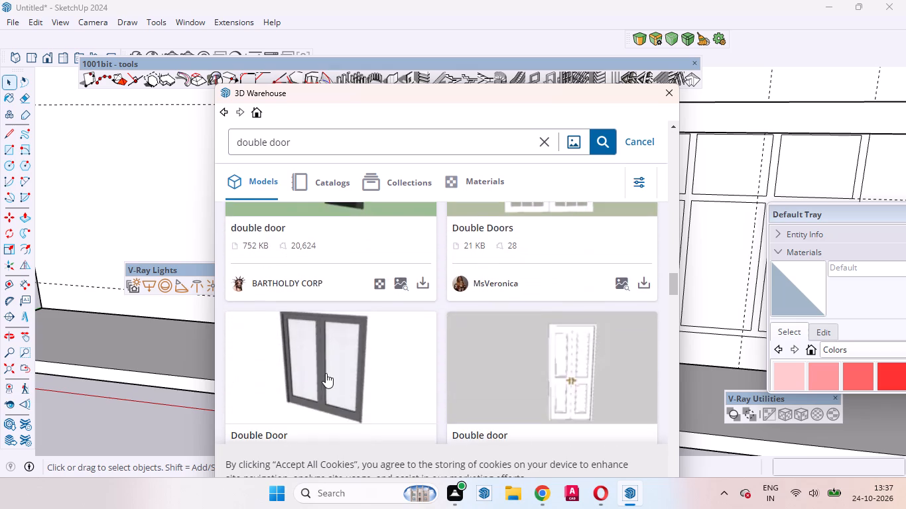
{"action": "scroll", "coordinate": [326, 373], "scroll_direction": "down", "scroll_amount": 10}
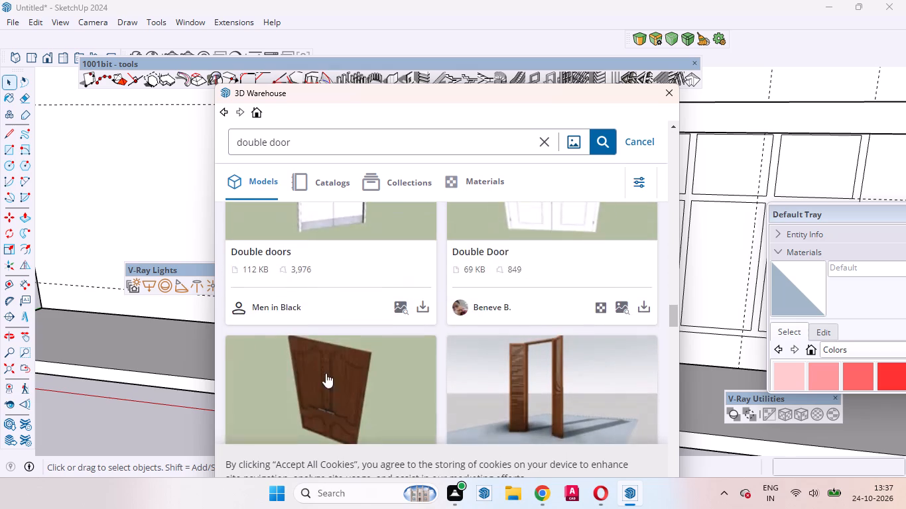
{"action": "scroll", "coordinate": [326, 373], "scroll_direction": "down", "scroll_amount": 1}
{"action": "scroll", "coordinate": [326, 373], "scroll_direction": "up", "scroll_amount": 2}
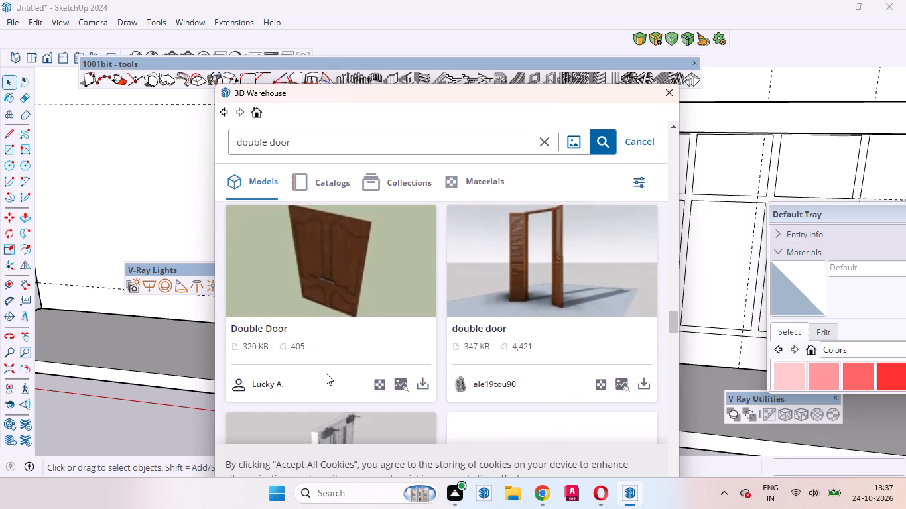
{"action": "scroll", "coordinate": [326, 373], "scroll_direction": "up", "scroll_amount": 2}
{"action": "scroll", "coordinate": [328, 369], "scroll_direction": "down", "scroll_amount": 10}
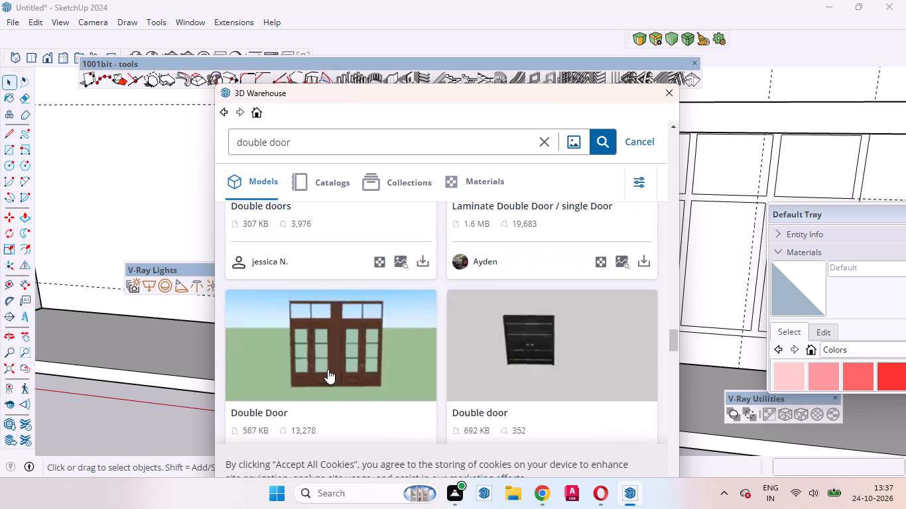
{"action": "scroll", "coordinate": [328, 369], "scroll_direction": "down", "scroll_amount": 1}
{"action": "scroll", "coordinate": [328, 369], "scroll_direction": "up", "scroll_amount": 2}
{"action": "scroll", "coordinate": [328, 369], "scroll_direction": "down", "scroll_amount": 4}
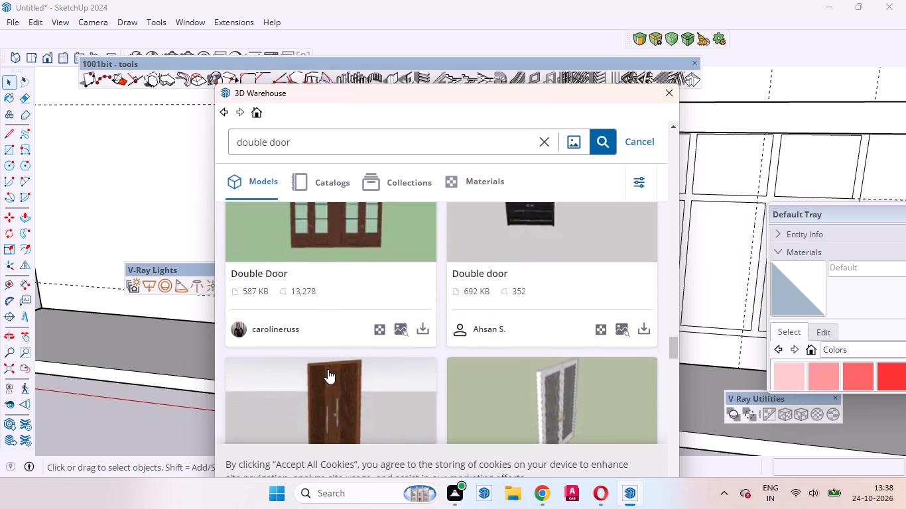
{"action": "scroll", "coordinate": [328, 369], "scroll_direction": "down", "scroll_amount": 5}
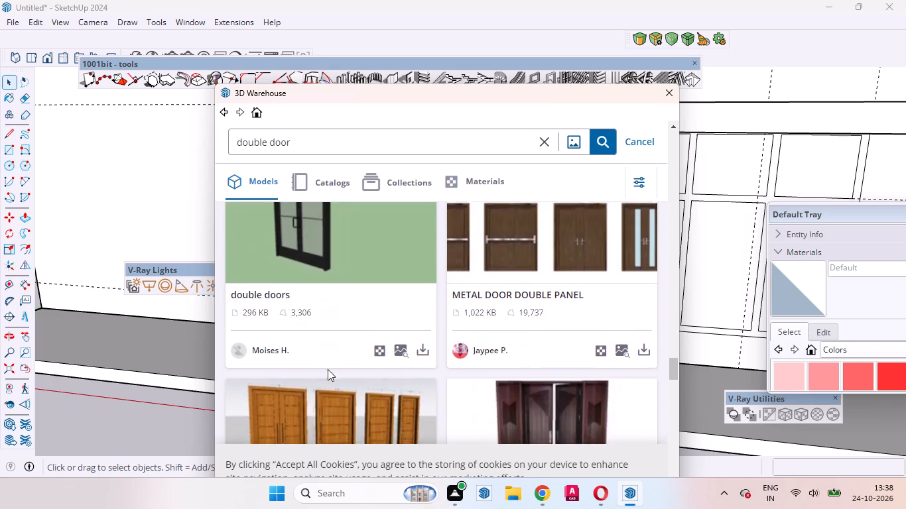
{"action": "scroll", "coordinate": [328, 369], "scroll_direction": "down", "scroll_amount": 2}
{"action": "scroll", "coordinate": [328, 369], "scroll_direction": "up", "scroll_amount": 5}
{"action": "scroll", "coordinate": [328, 380], "scroll_direction": "down", "scroll_amount": 2}
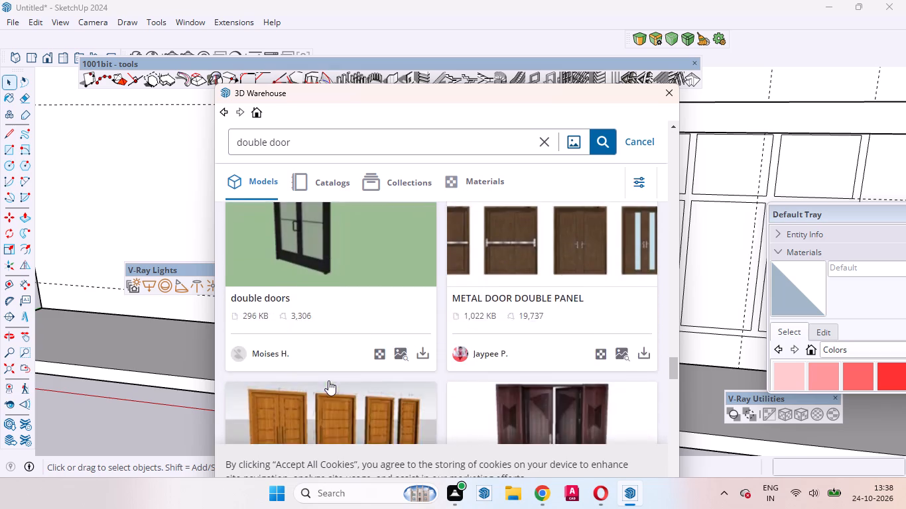
{"action": "scroll", "coordinate": [328, 380], "scroll_direction": "down", "scroll_amount": 11}
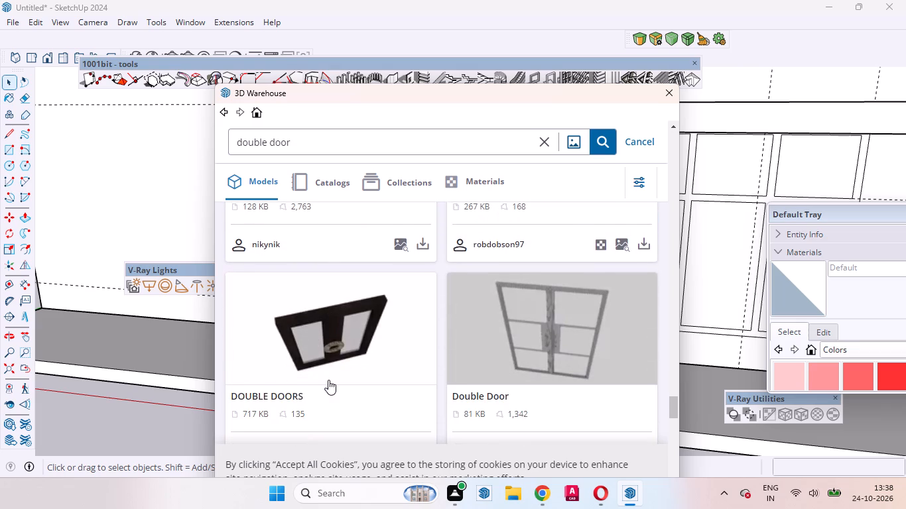
{"action": "scroll", "coordinate": [328, 380], "scroll_direction": "down", "scroll_amount": 2}
{"action": "scroll", "coordinate": [328, 380], "scroll_direction": "up", "scroll_amount": 2}
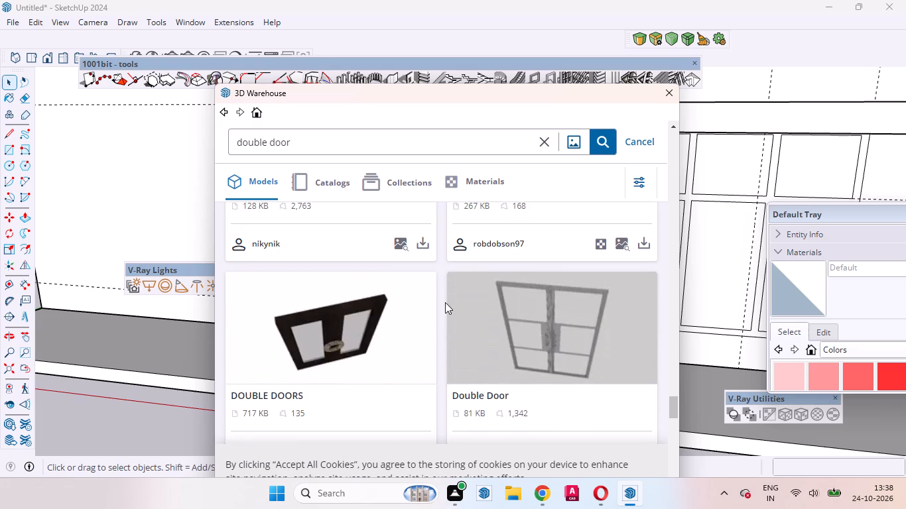
{"action": "scroll", "coordinate": [398, 313], "scroll_direction": "down", "scroll_amount": 1}
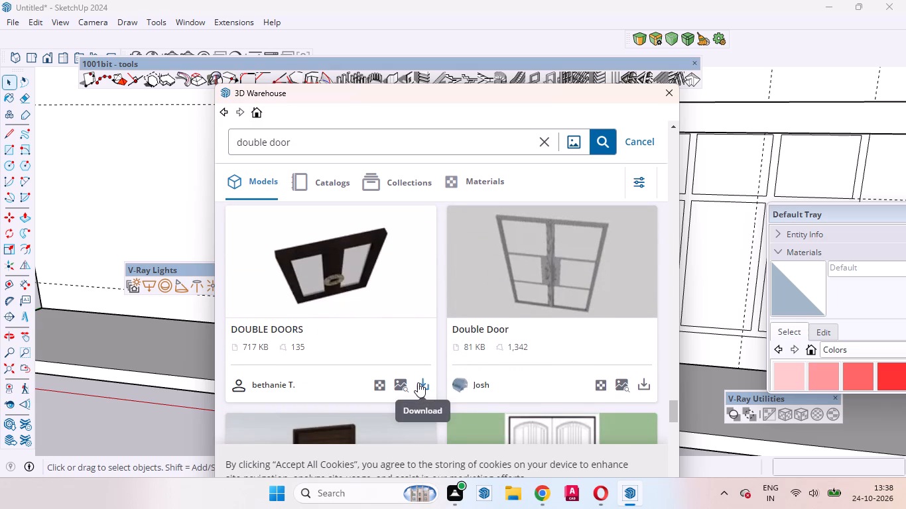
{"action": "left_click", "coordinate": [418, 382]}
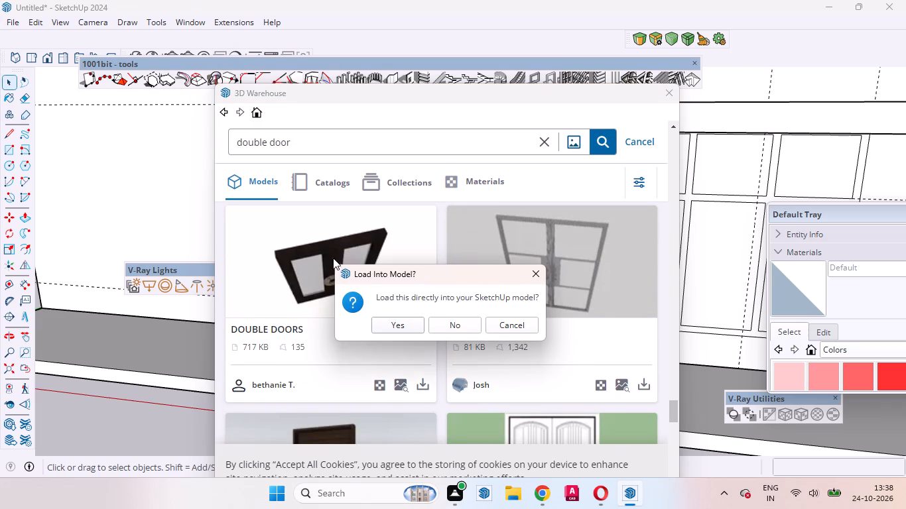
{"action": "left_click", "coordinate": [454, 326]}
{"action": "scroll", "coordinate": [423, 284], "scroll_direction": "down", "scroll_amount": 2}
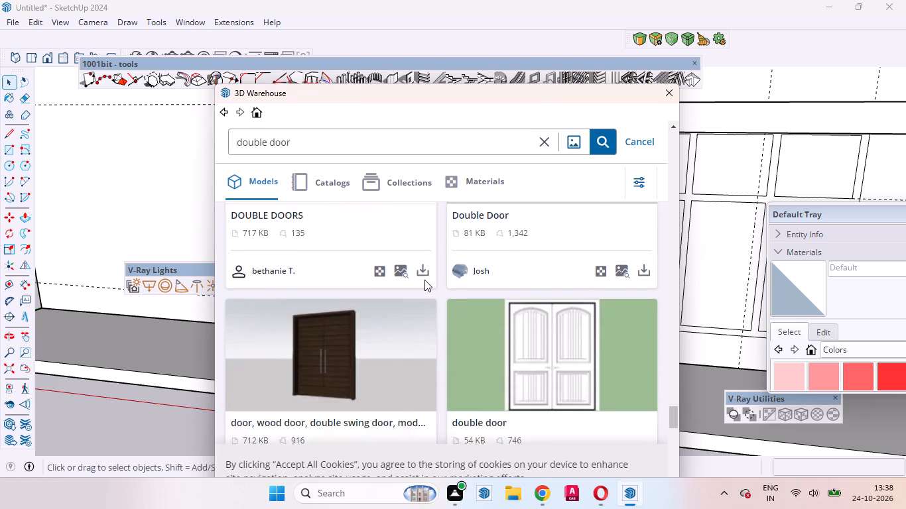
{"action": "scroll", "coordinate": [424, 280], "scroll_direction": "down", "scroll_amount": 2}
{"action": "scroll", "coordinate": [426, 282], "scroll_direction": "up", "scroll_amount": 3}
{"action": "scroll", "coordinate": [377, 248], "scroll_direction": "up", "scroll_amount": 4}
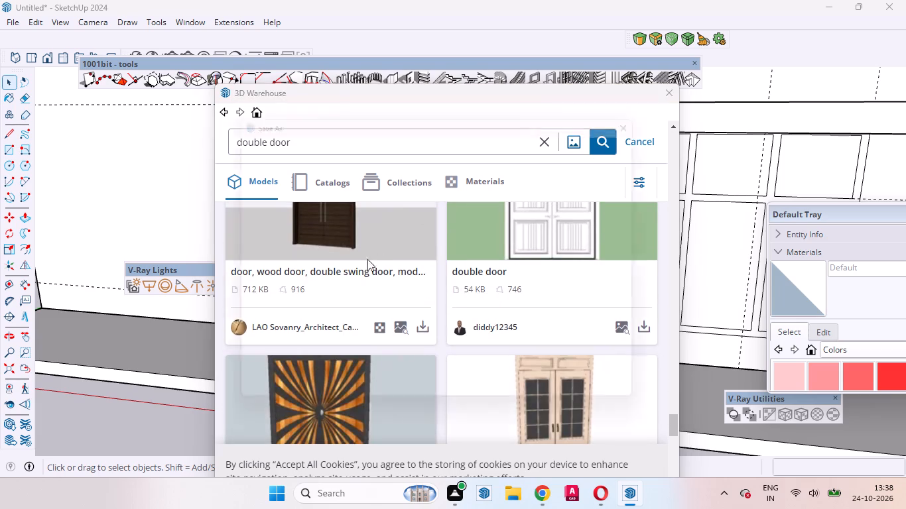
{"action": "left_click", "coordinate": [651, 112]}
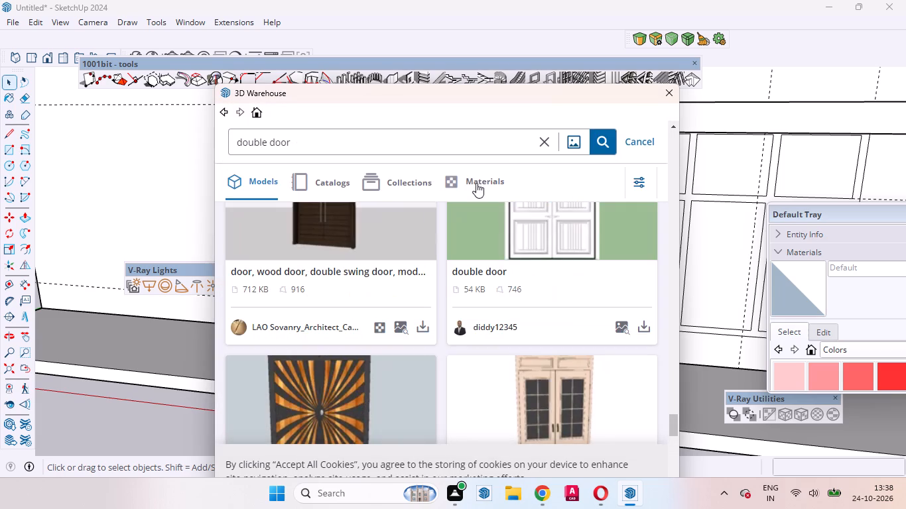
Compare the double door models in the search results, including the dark framed glass doors and the wood double swing door.
{"action": "scroll", "coordinate": [377, 259], "scroll_direction": "up", "scroll_amount": 5}
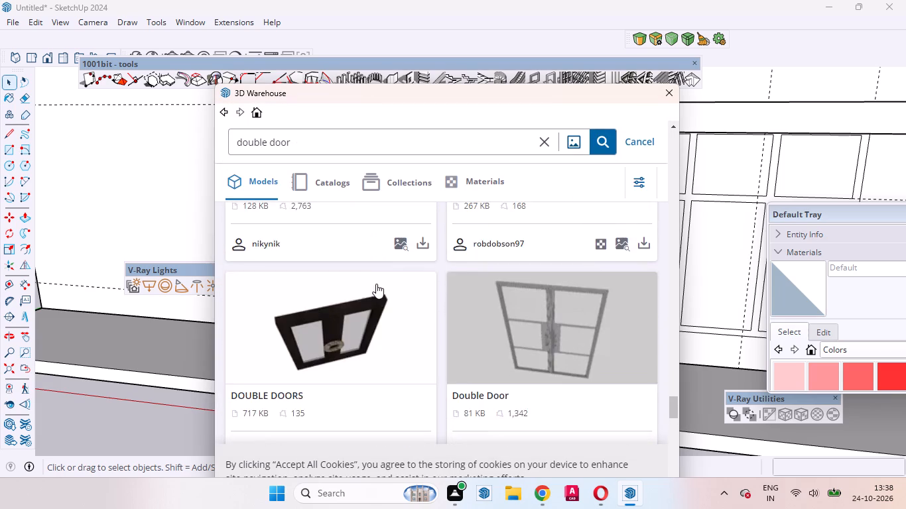
{"action": "scroll", "coordinate": [375, 283], "scroll_direction": "down", "scroll_amount": 2}
{"action": "left_click", "coordinate": [417, 314]}
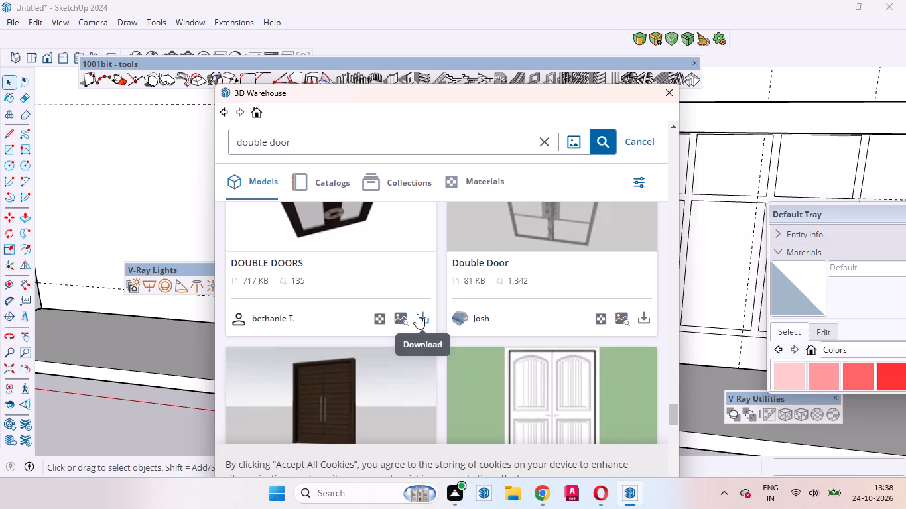
{"action": "left_click", "coordinate": [533, 274]}
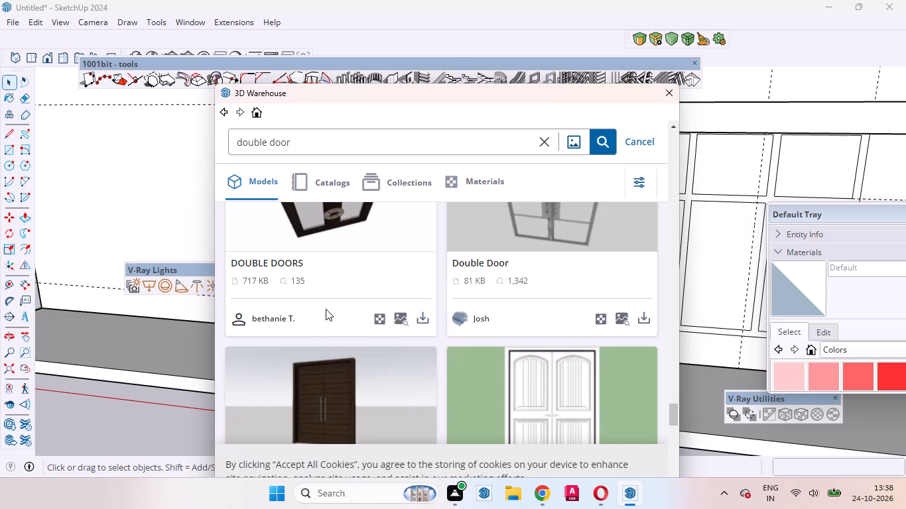
{"action": "scroll", "coordinate": [326, 309], "scroll_direction": "down", "scroll_amount": 3}
{"action": "left_click", "coordinate": [417, 325]}
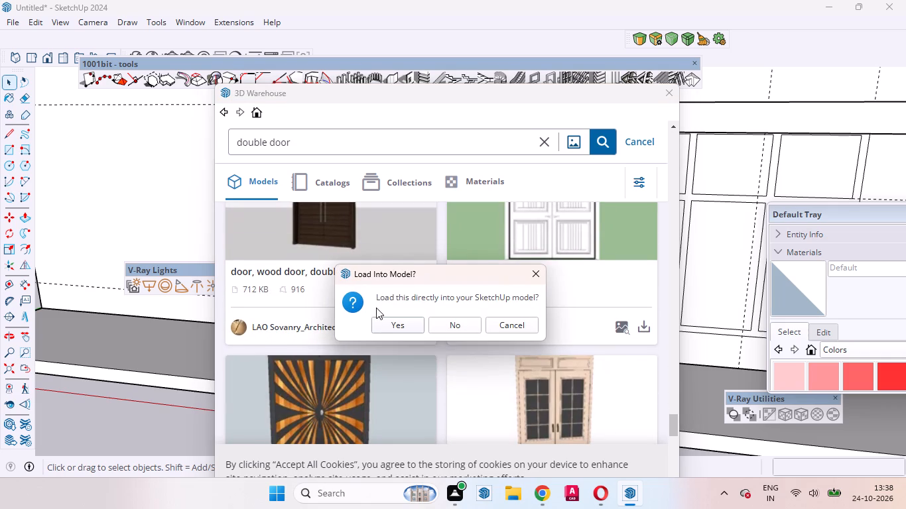
{"action": "left_click", "coordinate": [533, 270]}
{"action": "scroll", "coordinate": [314, 282], "scroll_direction": "up", "scroll_amount": 3}
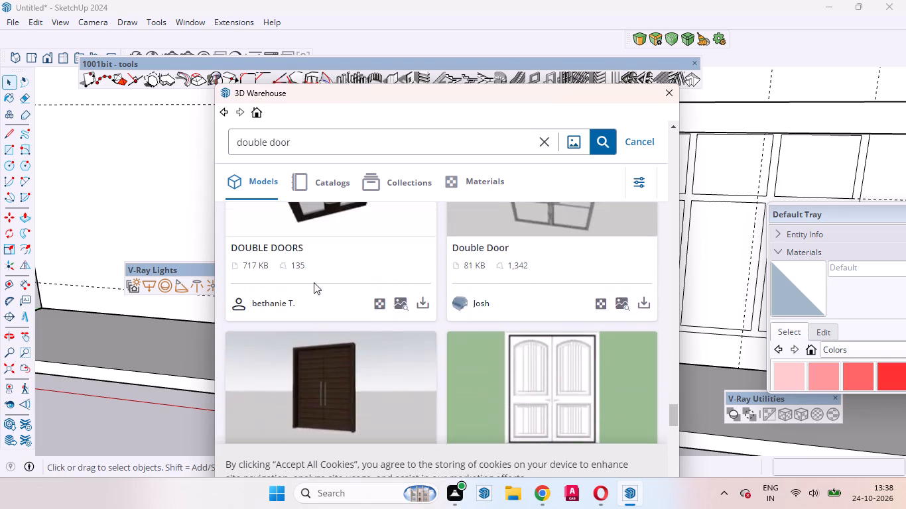
{"action": "scroll", "coordinate": [358, 282], "scroll_direction": "down", "scroll_amount": 3}
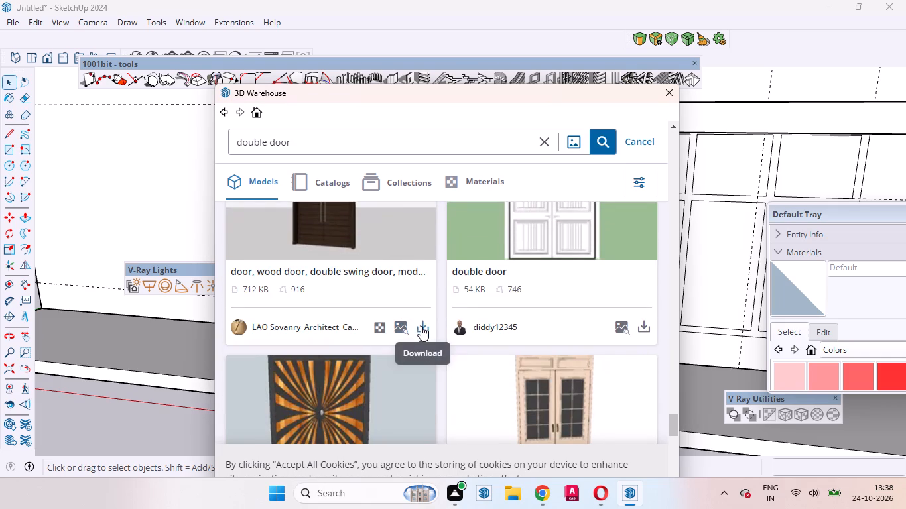
Load the "door, wood door, double swing door" model from the 3D Warehouse and place it in front of the building.
{"action": "left_click", "coordinate": [421, 326]}
{"action": "left_click", "coordinate": [389, 329]}
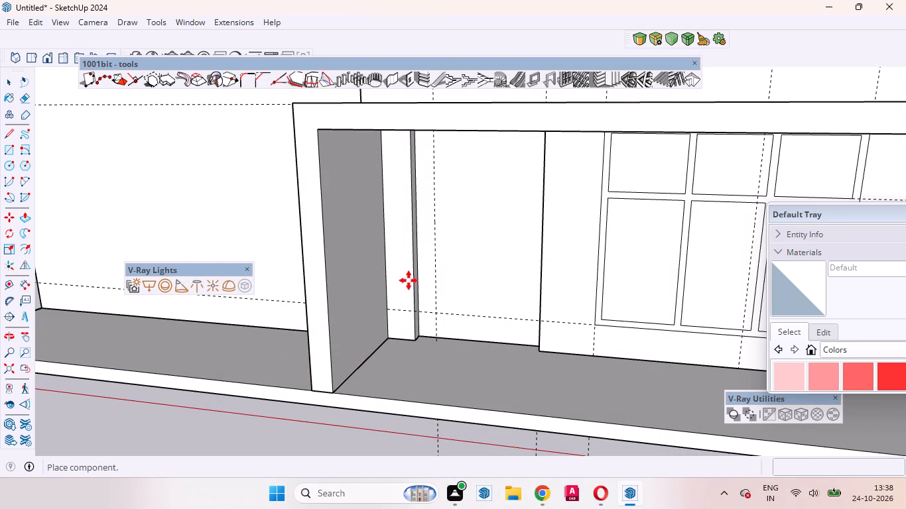
{"action": "scroll", "coordinate": [278, 347], "scroll_direction": "down", "scroll_amount": 2}
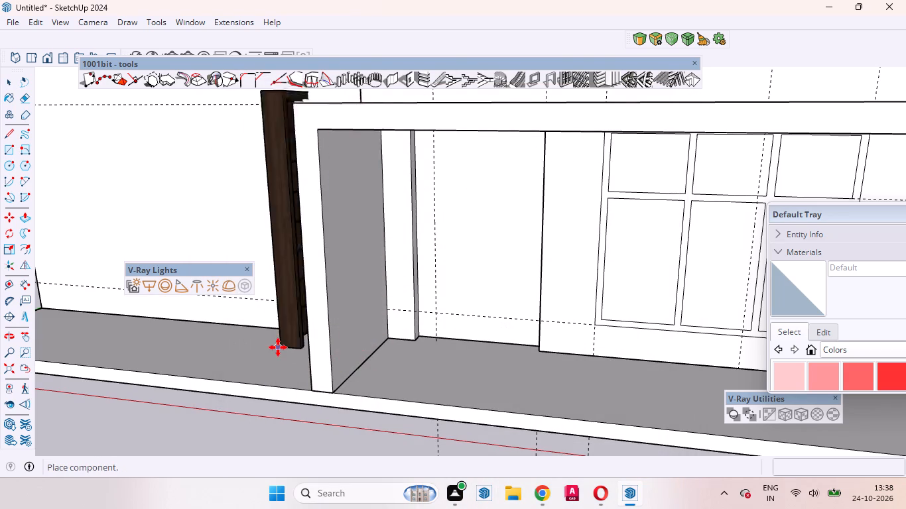
{"action": "scroll", "coordinate": [278, 347], "scroll_direction": "down", "scroll_amount": 10}
{"action": "left_click", "coordinate": [246, 432]}
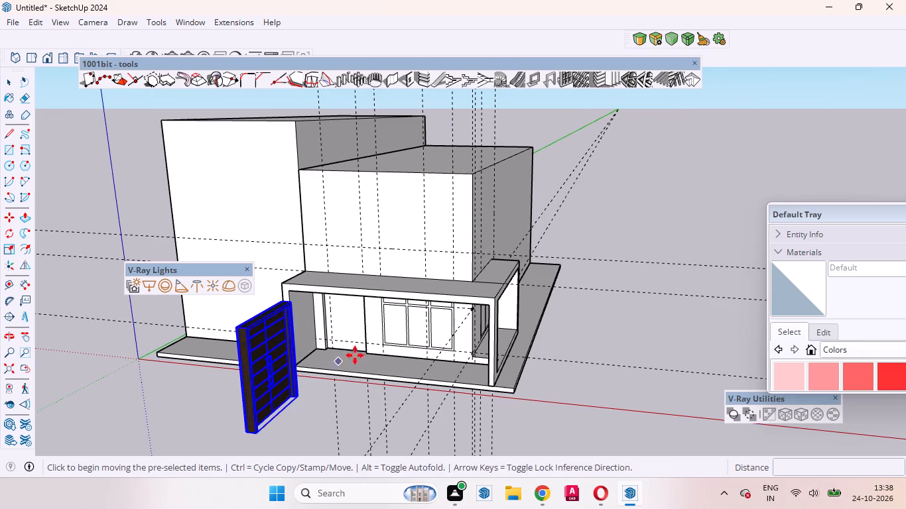
Rotate the wood double door 90° about the vertical axis so it runs parallel to the front facade.
{"action": "middle_click_drag", "start_coordinate": [356, 357], "coordinate": [222, 367]}
{"action": "scroll", "coordinate": [487, 335], "scroll_direction": "down", "scroll_amount": 9}
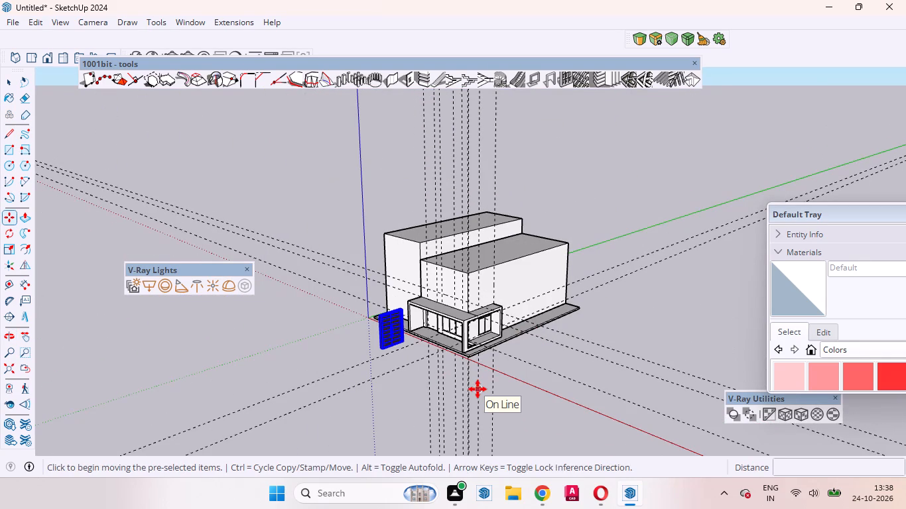
{"action": "key", "text": "space"}
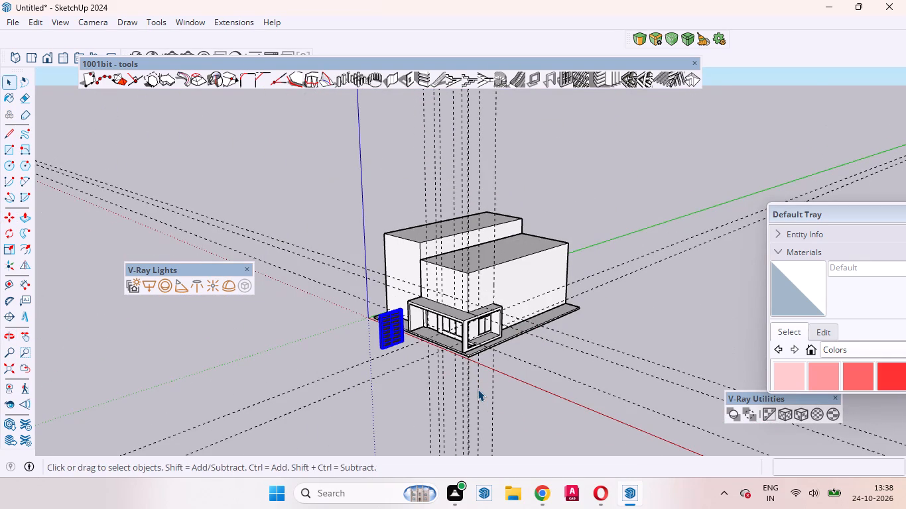
{"action": "key", "text": "q"}
{"action": "left_click", "coordinate": [428, 393]}
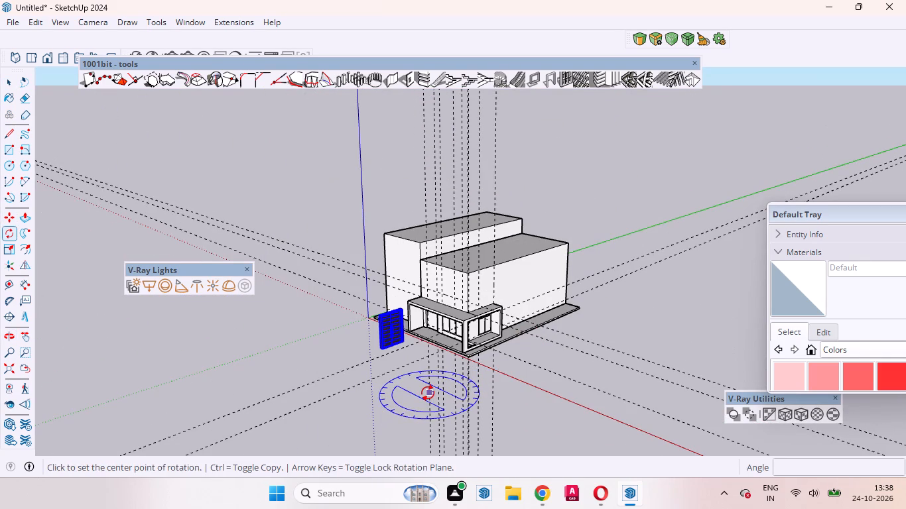
{"action": "left_click", "coordinate": [390, 408]}
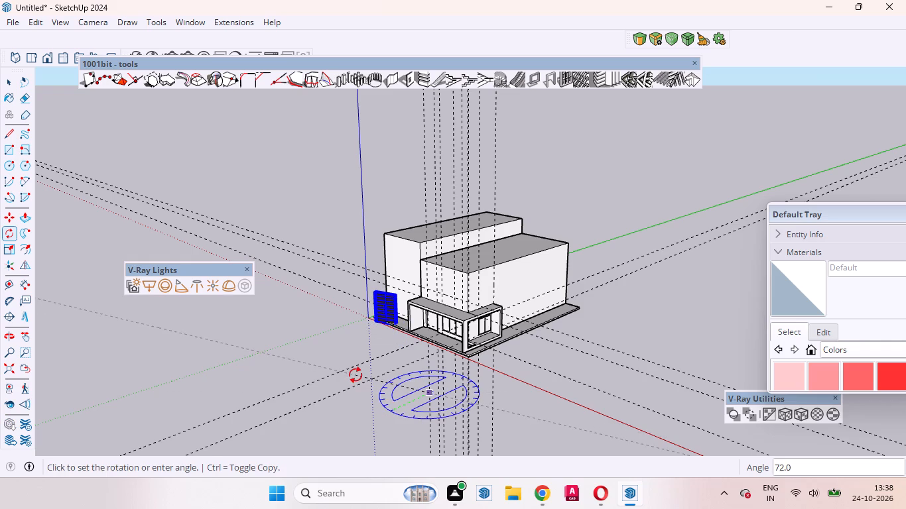
{"action": "type", "text": "90"}
{"action": "key", "text": "Return"}
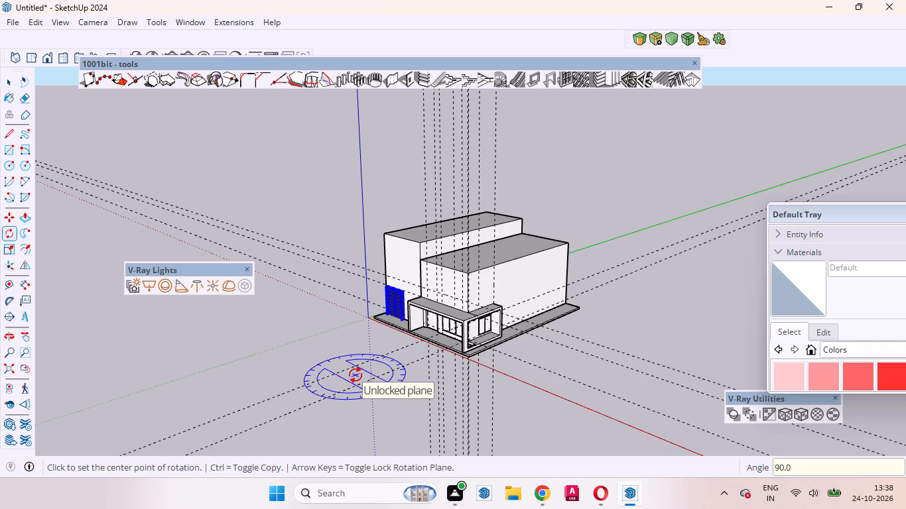
{"action": "key", "text": "space"}
Push the entrance recess's narrow side face nearest the window about 10 11/16" toward the window to widen the recess.
{"action": "scroll", "coordinate": [392, 279], "scroll_direction": "up", "scroll_amount": 11}
{"action": "middle_click_drag", "start_coordinate": [385, 364], "coordinate": [436, 304]}
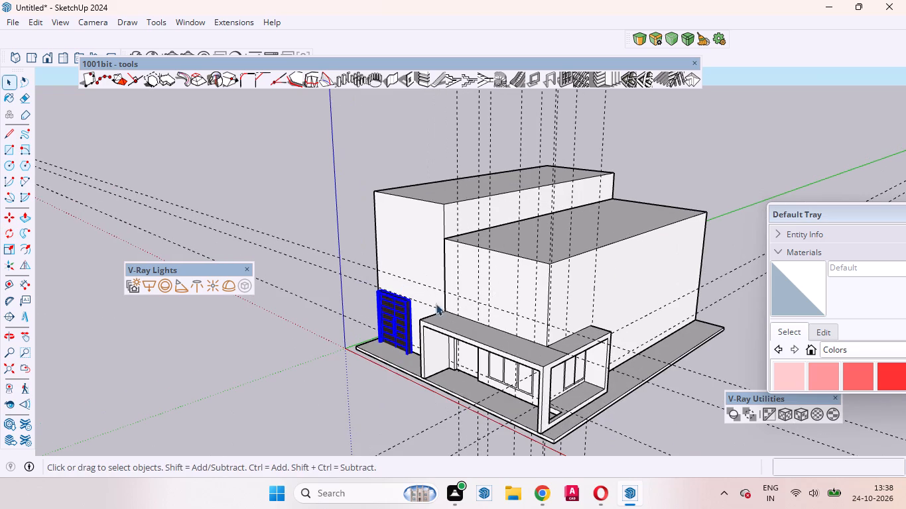
{"action": "middle_click_drag", "start_coordinate": [436, 304], "coordinate": [441, 299]}
{"action": "scroll", "coordinate": [384, 293], "scroll_direction": "down", "scroll_amount": 4}
{"action": "scroll", "coordinate": [408, 330], "scroll_direction": "up", "scroll_amount": 6}
{"action": "middle_click_drag", "start_coordinate": [438, 342], "coordinate": [519, 277]}
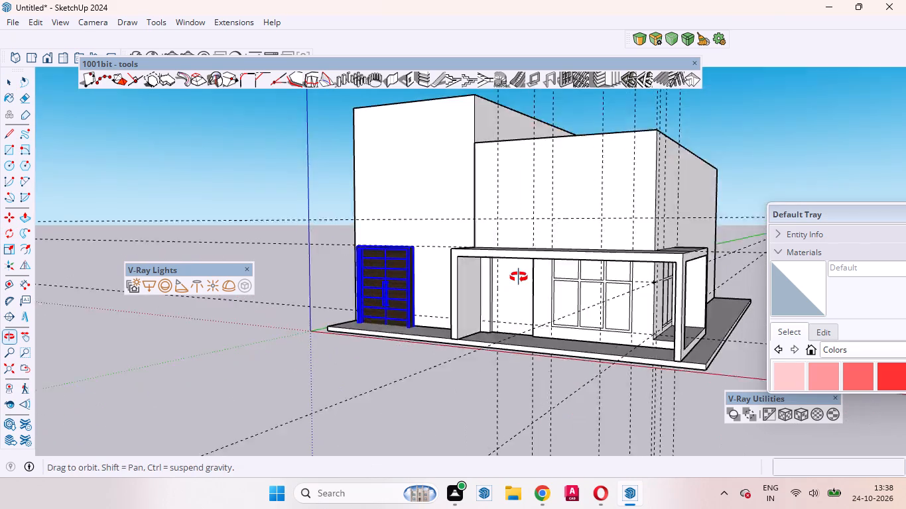
{"action": "middle_click_drag", "start_coordinate": [519, 277], "coordinate": [602, 307]}
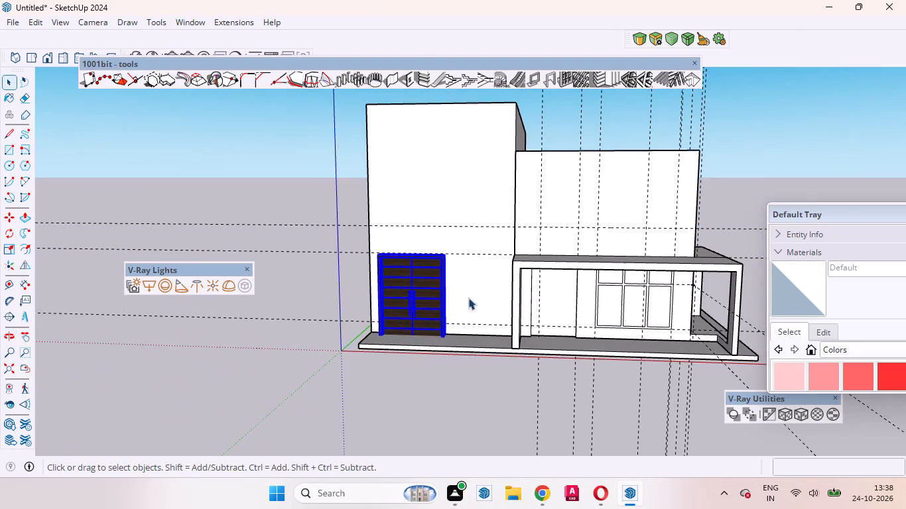
{"action": "scroll", "coordinate": [467, 298], "scroll_direction": "down", "scroll_amount": 4}
{"action": "scroll", "coordinate": [538, 296], "scroll_direction": "up", "scroll_amount": 14}
{"action": "middle_click_drag", "start_coordinate": [548, 300], "coordinate": [573, 293]}
{"action": "scroll", "coordinate": [548, 300], "scroll_direction": "up", "scroll_amount": 1}
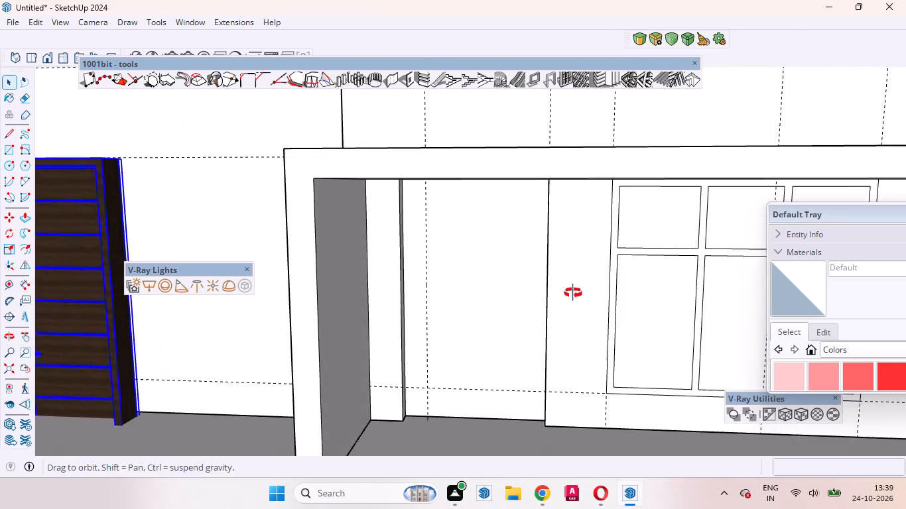
{"action": "middle_click_drag", "start_coordinate": [573, 293], "coordinate": [609, 292]}
{"action": "scroll", "coordinate": [499, 284], "scroll_direction": "up", "scroll_amount": 8}
{"action": "middle_click_drag", "start_coordinate": [542, 290], "coordinate": [582, 297]}
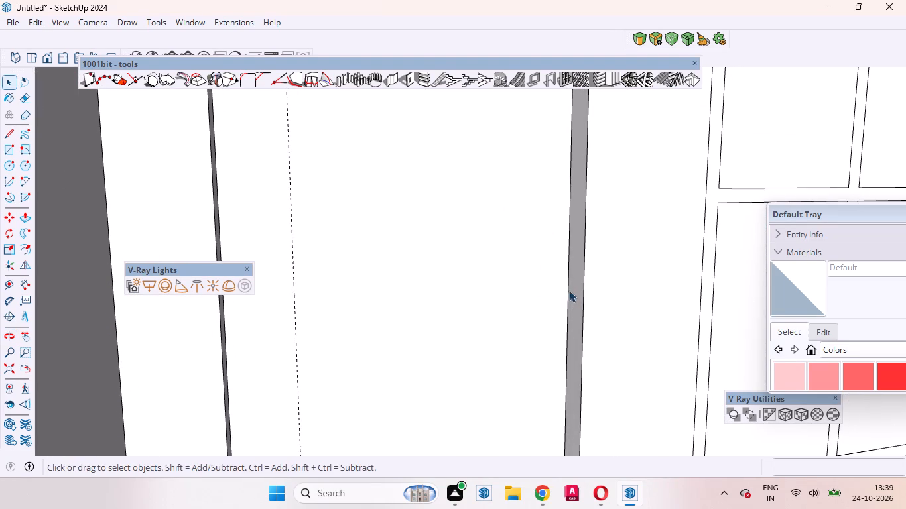
{"action": "left_click", "coordinate": [571, 290]}
{"action": "double_click", "coordinate": [572, 290]}
{"action": "left_click", "coordinate": [573, 296]}
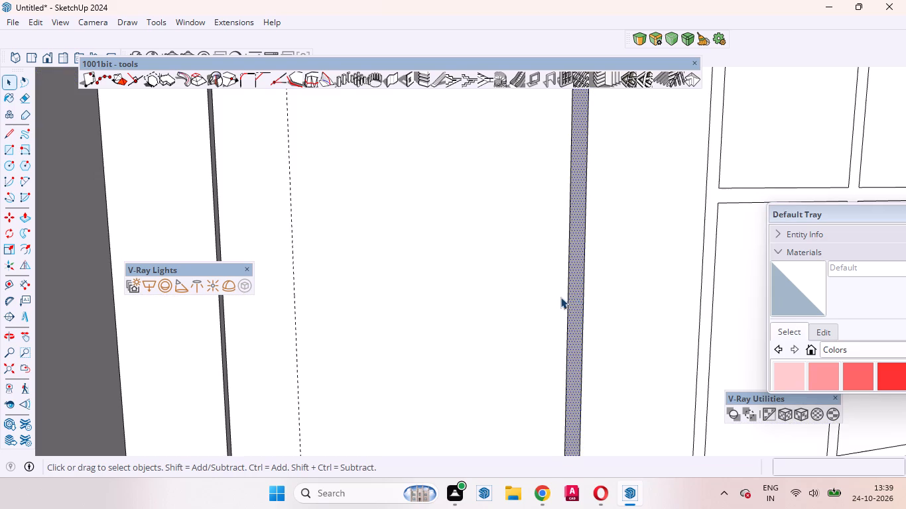
{"action": "key", "text": "p"}
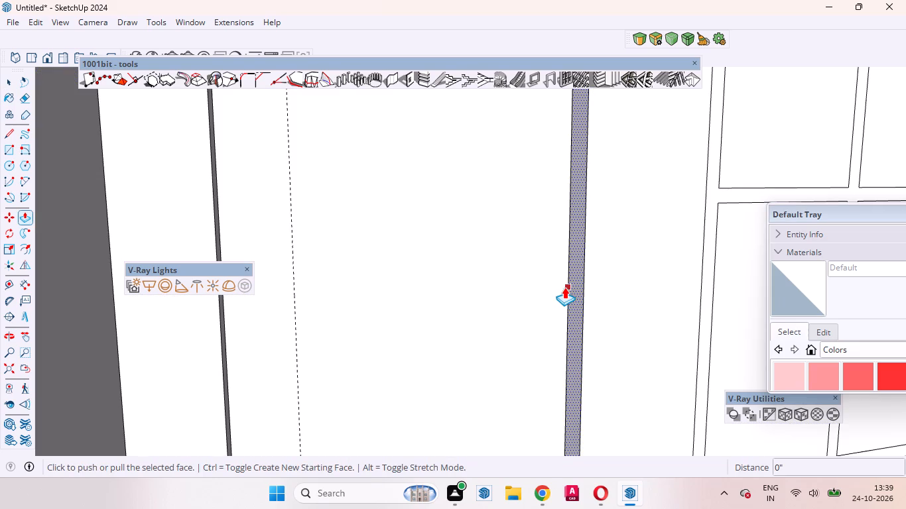
{"action": "left_click", "coordinate": [564, 287]}
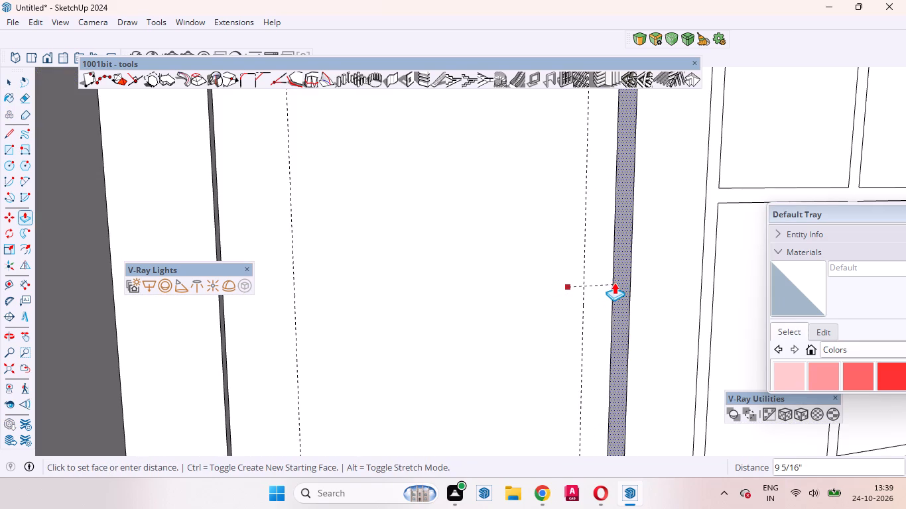
{"action": "left_click", "coordinate": [620, 280]}
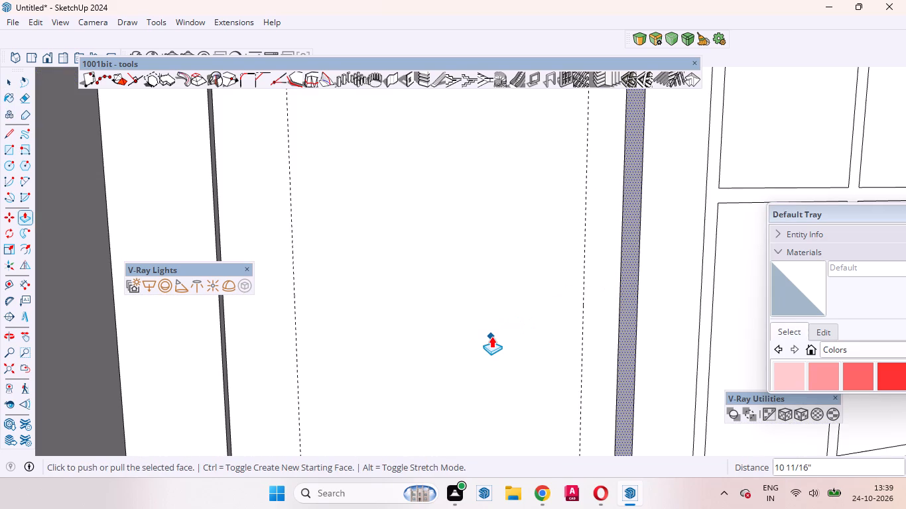
{"action": "key", "text": "space"}
Move the double door about 13' 7 1/8" by its bottom front corner, onto the porch floor in front of the recess.
{"action": "scroll", "coordinate": [489, 219], "scroll_direction": "down", "scroll_amount": 4}
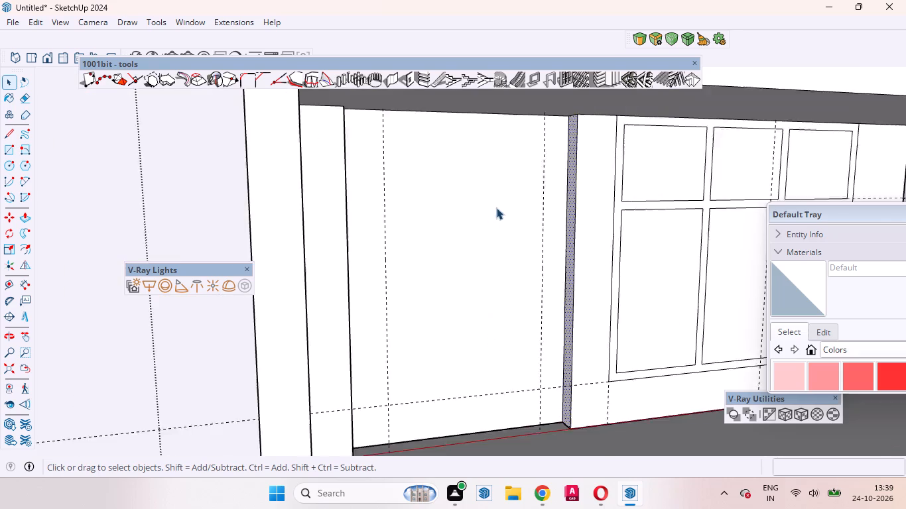
{"action": "scroll", "coordinate": [496, 207], "scroll_direction": "down", "scroll_amount": 8}
{"action": "scroll", "coordinate": [409, 293], "scroll_direction": "down", "scroll_amount": 5}
{"action": "left_click", "coordinate": [284, 404]}
{"action": "middle_click_drag", "start_coordinate": [296, 304], "coordinate": [289, 319]}
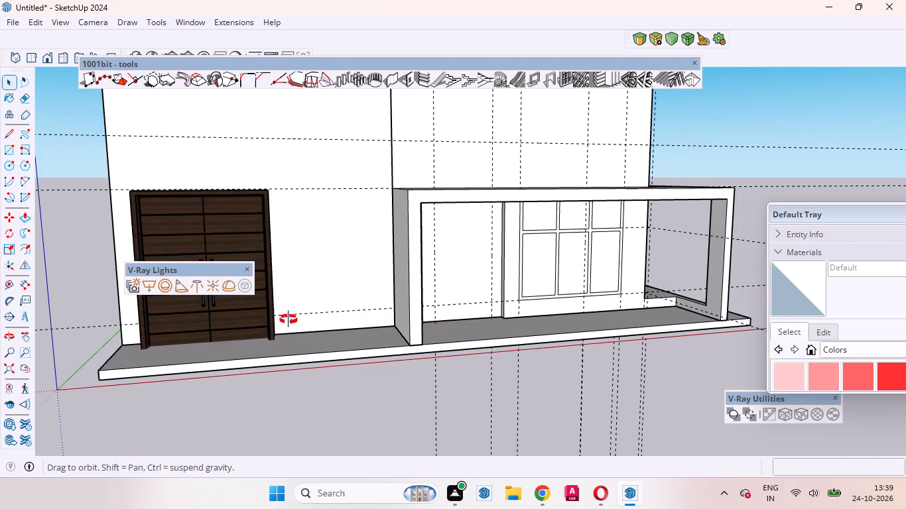
{"action": "middle_click_drag", "start_coordinate": [289, 319], "coordinate": [273, 337]}
{"action": "scroll", "coordinate": [265, 325], "scroll_direction": "up", "scroll_amount": 10}
{"action": "middle_click_drag", "start_coordinate": [298, 324], "coordinate": [200, 338]}
{"action": "scroll", "coordinate": [346, 284], "scroll_direction": "up", "scroll_amount": 10}
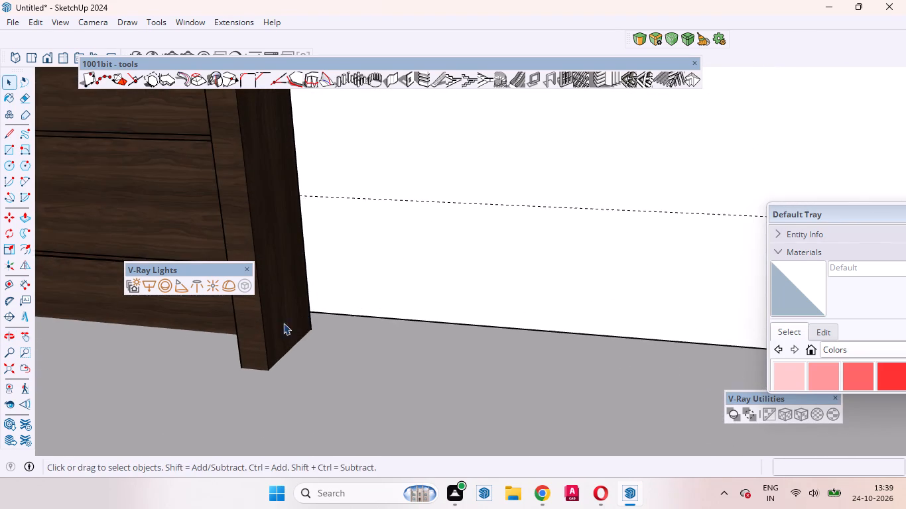
{"action": "left_click", "coordinate": [249, 325]}
{"action": "scroll", "coordinate": [369, 299], "scroll_direction": "down", "scroll_amount": 5}
{"action": "key", "text": "m"}
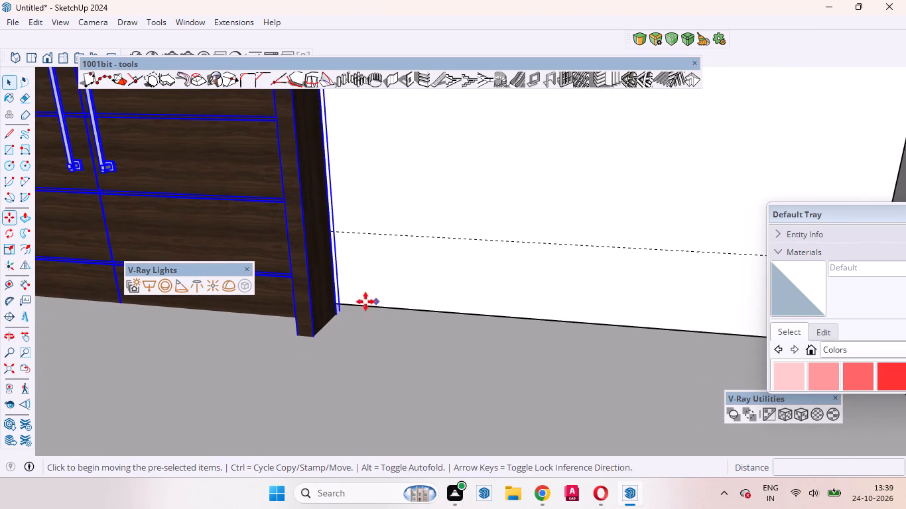
{"action": "left_click", "coordinate": [314, 338]}
{"action": "scroll", "coordinate": [279, 368], "scroll_direction": "down", "scroll_amount": 17}
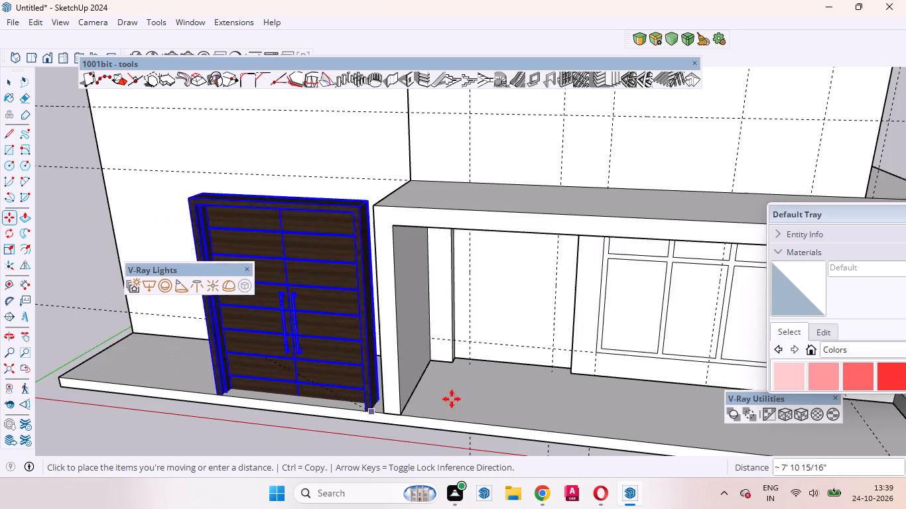
{"action": "scroll", "coordinate": [520, 382], "scroll_direction": "up", "scroll_amount": 14}
{"action": "left_click", "coordinate": [501, 431]}
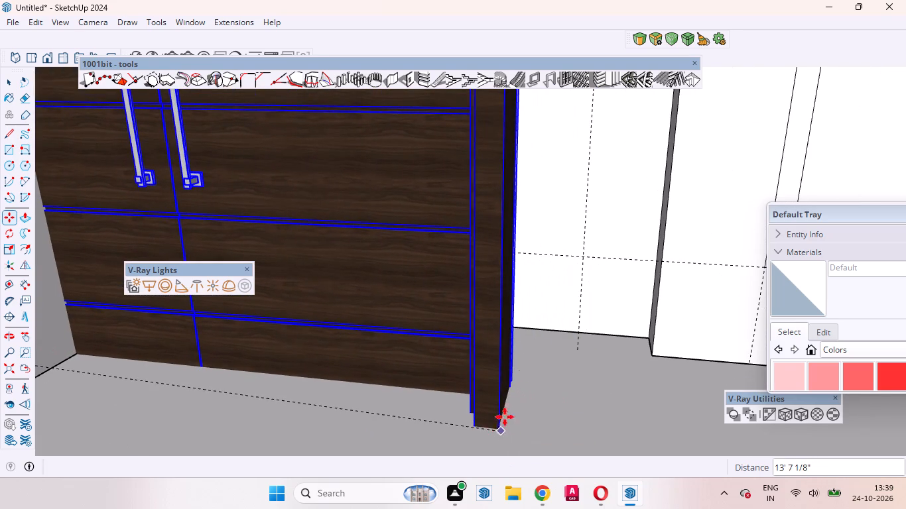
{"action": "key", "text": "space"}
Open the building for editing and push the recess's back wall face further inward to deepen the entrance.
{"action": "left_click", "coordinate": [550, 224]}
{"action": "double_click", "coordinate": [550, 219]}
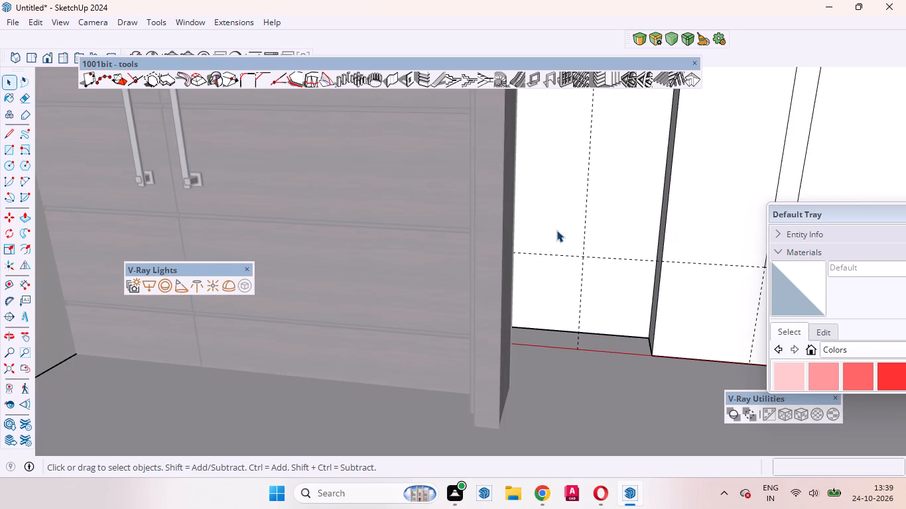
{"action": "left_click", "coordinate": [556, 230]}
{"action": "key", "text": "p"}
{"action": "left_click_drag", "start_coordinate": [558, 230], "coordinate": [558, 215]}
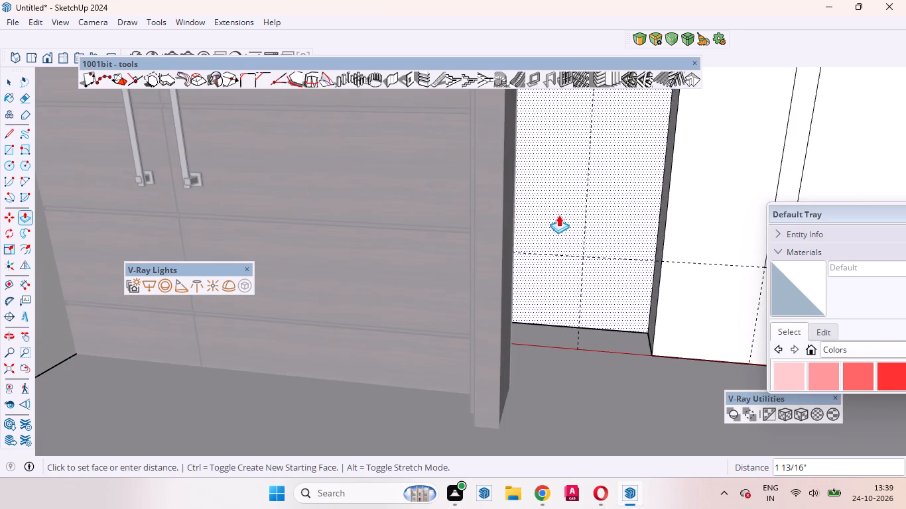
{"action": "left_click_drag", "start_coordinate": [558, 215], "coordinate": [558, 207]}
{"action": "key", "text": "space"}
Leave the building, open the double door component for editing, and raise the door about 10 15/16" by its bottom front corner.
{"action": "left_click", "coordinate": [363, 302]}
{"action": "left_click", "coordinate": [373, 300]}
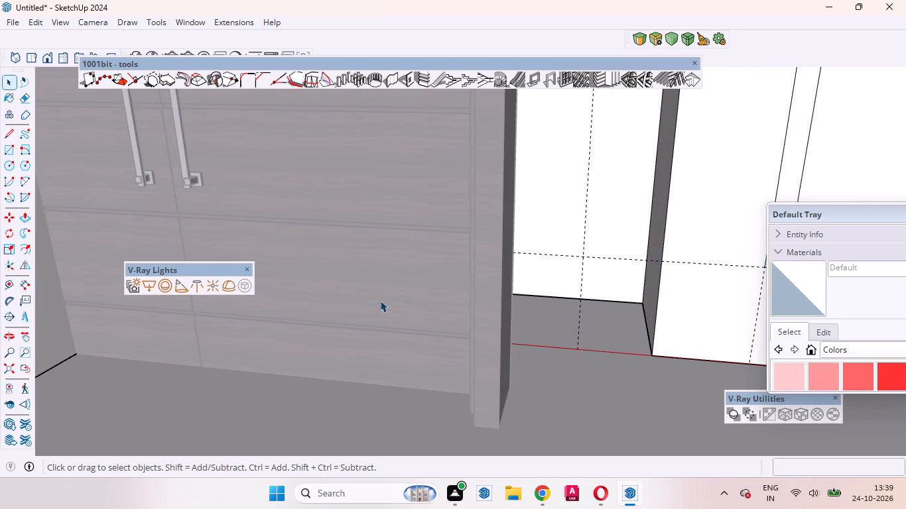
{"action": "left_click", "coordinate": [413, 301]}
{"action": "double_click", "coordinate": [440, 288]}
{"action": "left_click", "coordinate": [411, 243]}
{"action": "left_click", "coordinate": [415, 231]}
{"action": "left_click", "coordinate": [377, 272]}
{"action": "double_click", "coordinate": [443, 258]}
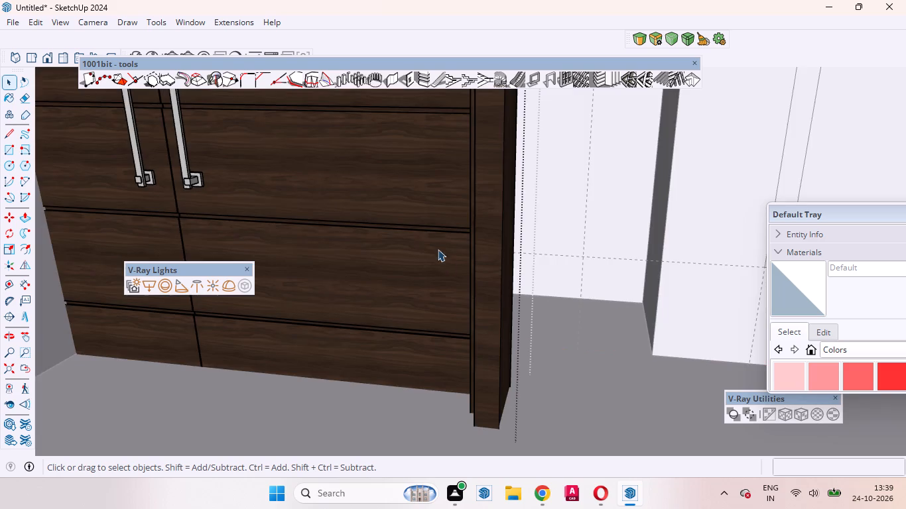
{"action": "scroll", "coordinate": [464, 252], "scroll_direction": "down", "scroll_amount": 3}
{"action": "key", "text": "m"}
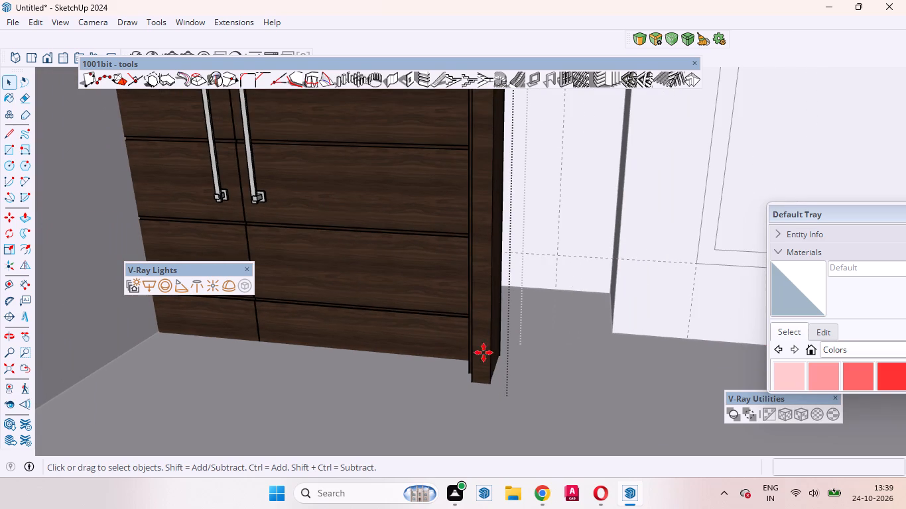
{"action": "left_click", "coordinate": [491, 382]}
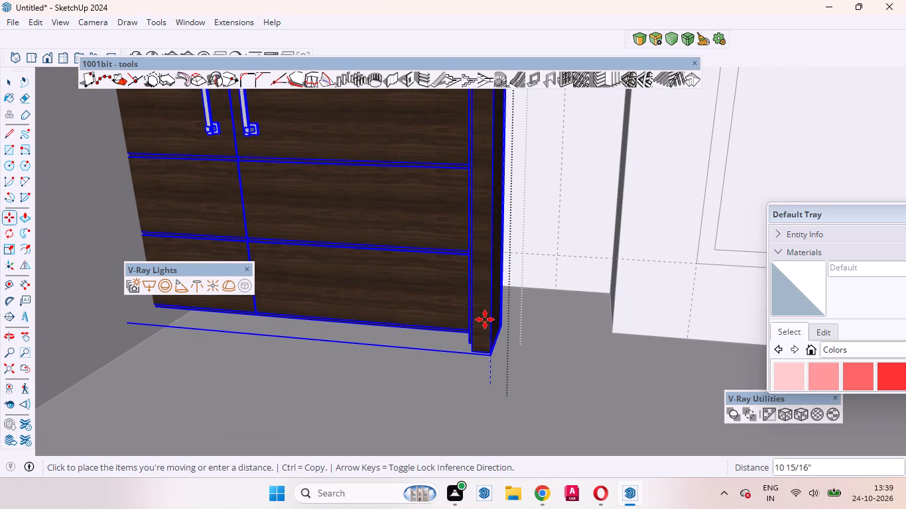
{"action": "left_click", "coordinate": [485, 319]}
Move the double door about 2' 6 1/16" by its bottom front corner onto the entrance recess's bottom corner nearest the window.
{"action": "scroll", "coordinate": [500, 364], "scroll_direction": "up", "scroll_amount": 13}
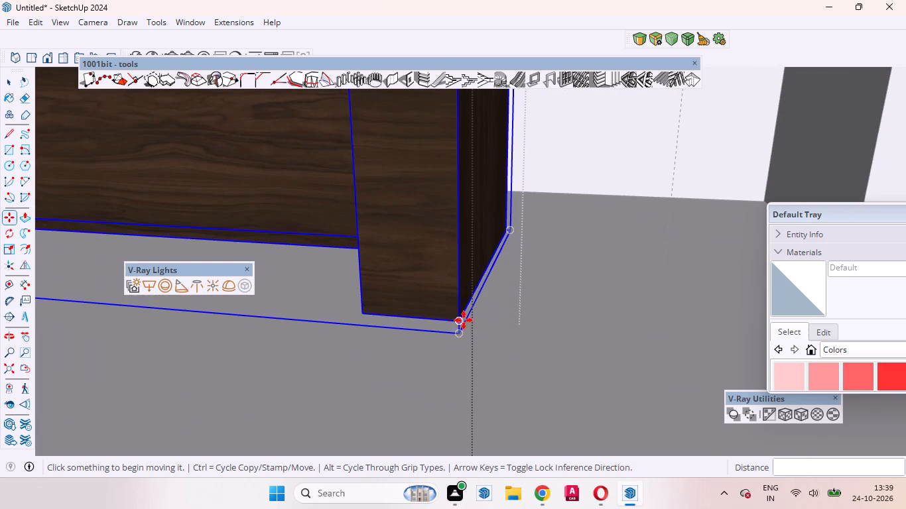
{"action": "left_click", "coordinate": [459, 318]}
{"action": "scroll", "coordinate": [495, 288], "scroll_direction": "down", "scroll_amount": 9}
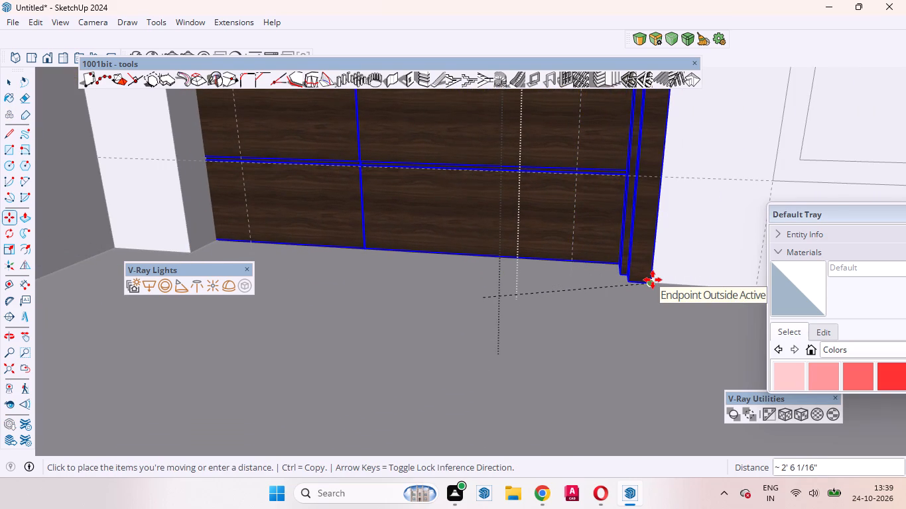
{"action": "left_click", "coordinate": [653, 280]}
{"action": "scroll", "coordinate": [568, 323], "scroll_direction": "down", "scroll_amount": 20}
{"action": "scroll", "coordinate": [568, 323], "scroll_direction": "down", "scroll_amount": 1}
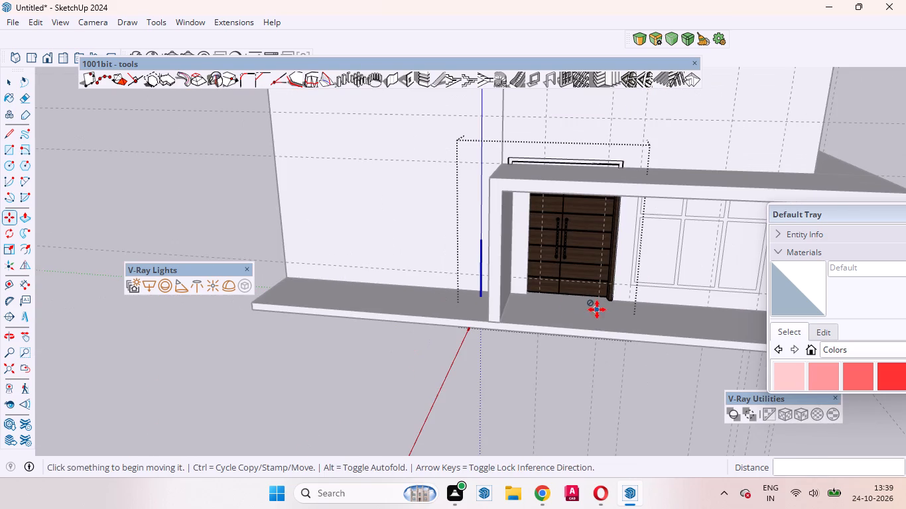
With the X-ray face style temporarily on, scale the double door uniformly to about 0.63 by its upper corner farthest from the window.
{"action": "key", "text": "s"}
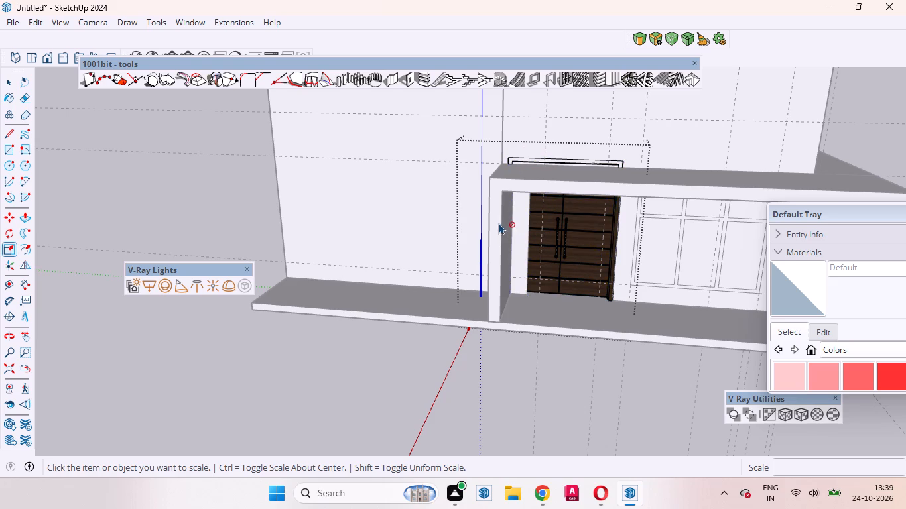
{"action": "left_click", "coordinate": [68, 24]}
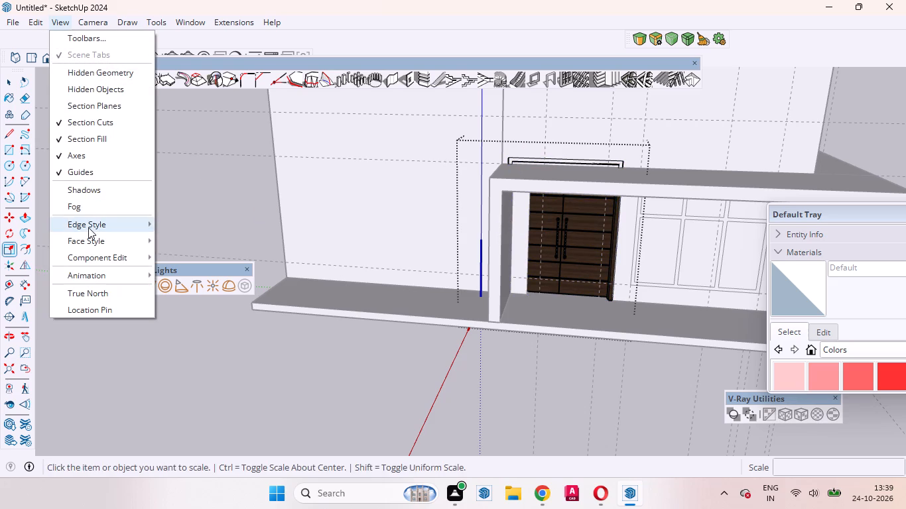
{"action": "left_click", "coordinate": [200, 239]}
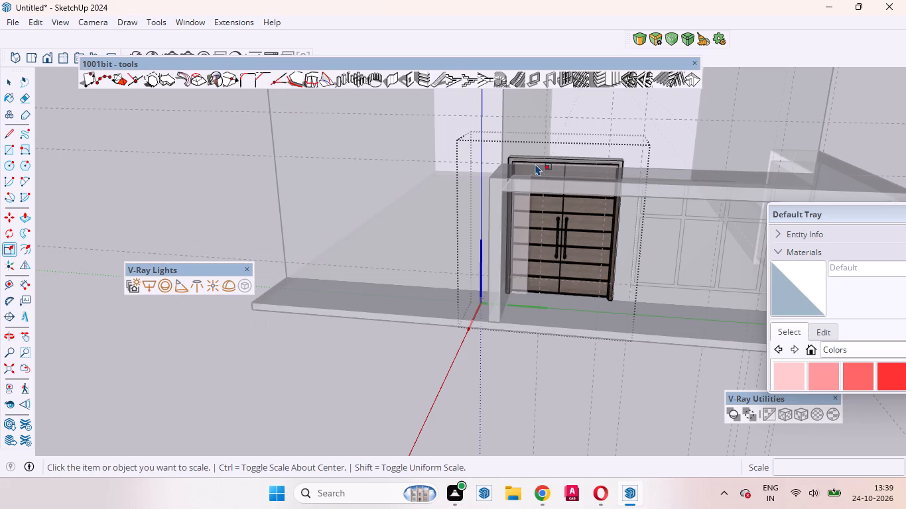
{"action": "scroll", "coordinate": [522, 144], "scroll_direction": "up", "scroll_amount": 8}
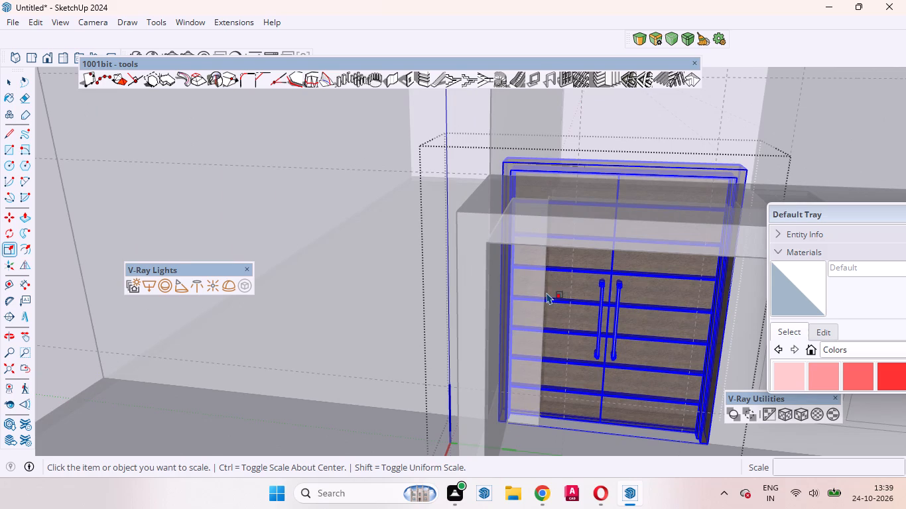
{"action": "scroll", "coordinate": [538, 272], "scroll_direction": "down", "scroll_amount": 8}
{"action": "key", "text": "s"}
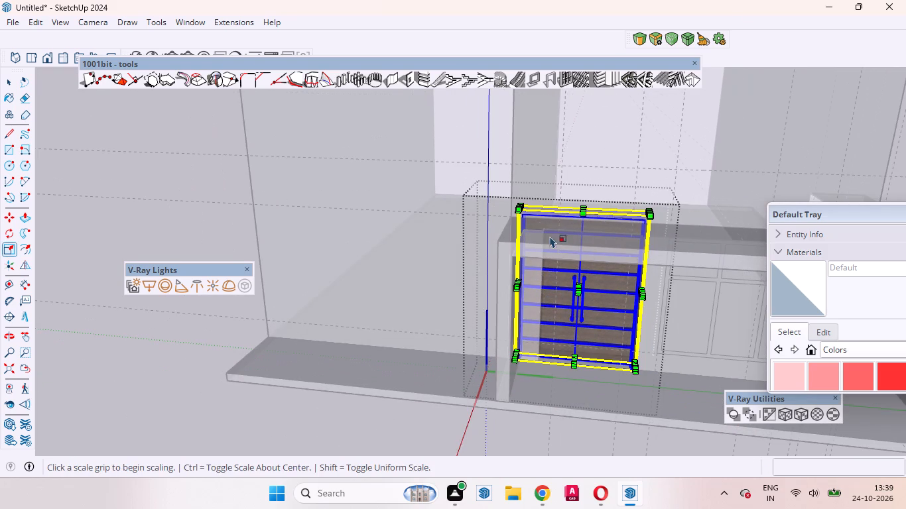
{"action": "left_click", "coordinate": [519, 206]}
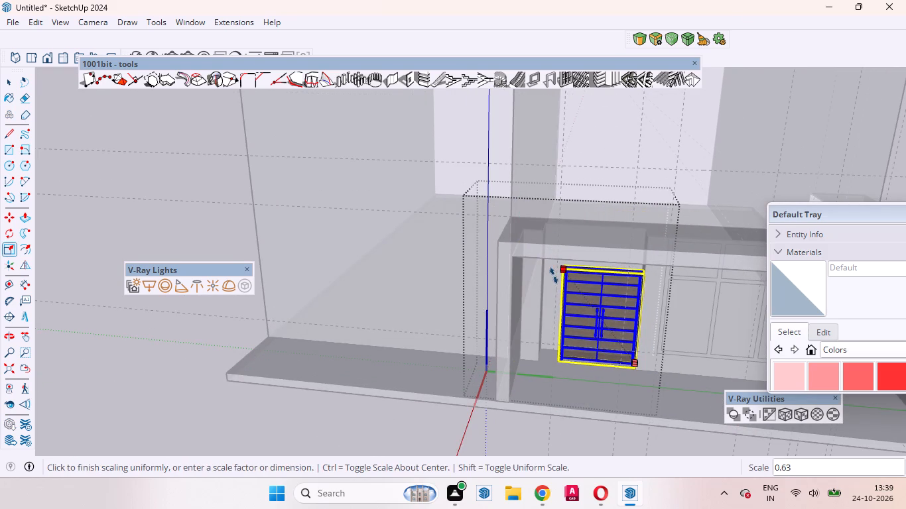
{"action": "left_click", "coordinate": [554, 276]}
{"action": "key", "text": "space"}
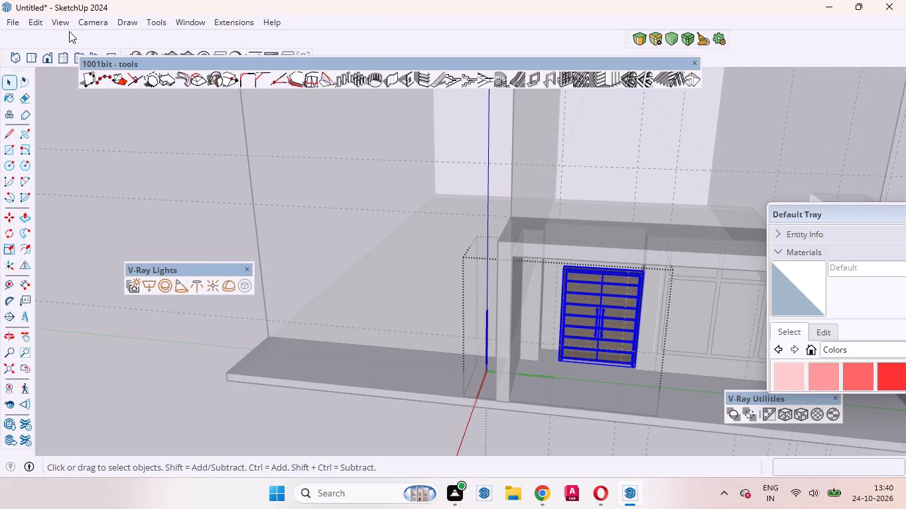
{"action": "left_click", "coordinate": [64, 23]}
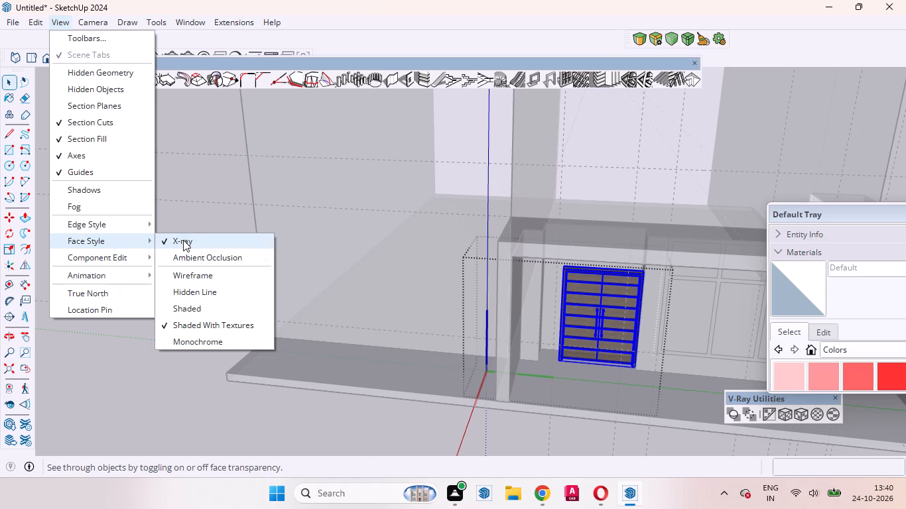
{"action": "left_click", "coordinate": [184, 240]}
Scale the double door vertically by about 1.39 so its top meets the recess's ceiling.
{"action": "scroll", "coordinate": [654, 293], "scroll_direction": "up", "scroll_amount": 10}
{"action": "middle_click_drag", "start_coordinate": [546, 294], "coordinate": [556, 215]}
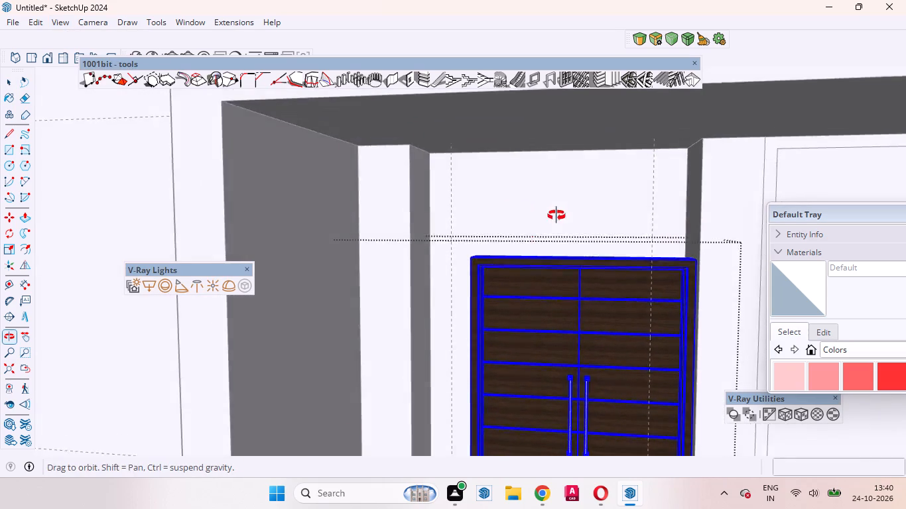
{"action": "middle_click_drag", "start_coordinate": [556, 215], "coordinate": [560, 212]}
{"action": "scroll", "coordinate": [547, 232], "scroll_direction": "down", "scroll_amount": 5}
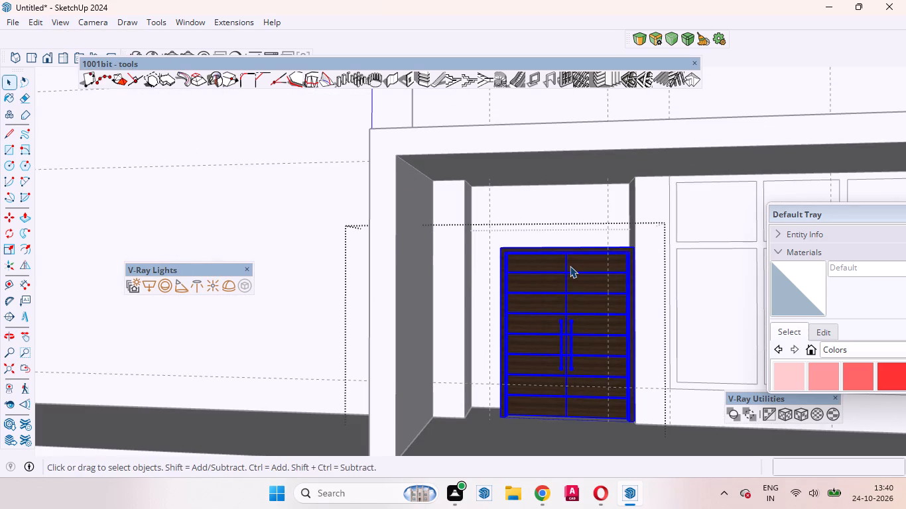
{"action": "key", "text": "s"}
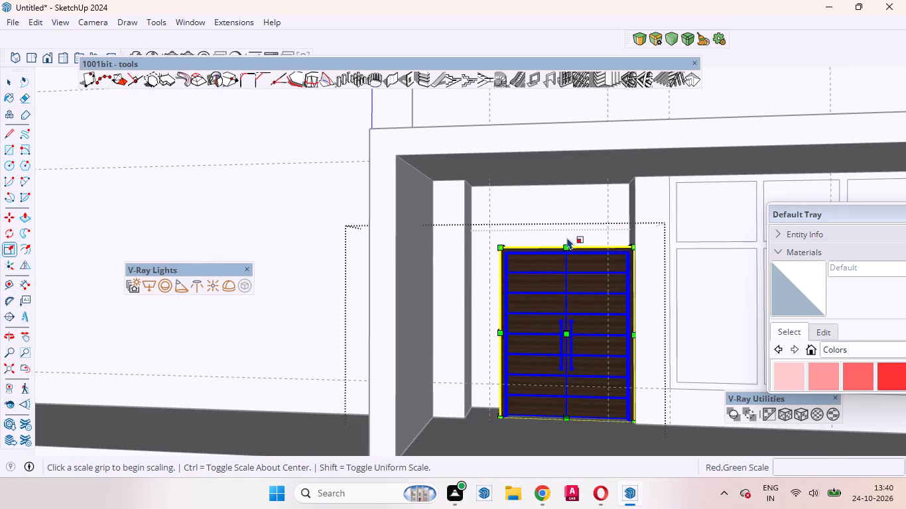
{"action": "scroll", "coordinate": [567, 237], "scroll_direction": "up", "scroll_amount": 8}
{"action": "middle_click_drag", "start_coordinate": [564, 251], "coordinate": [581, 317]}
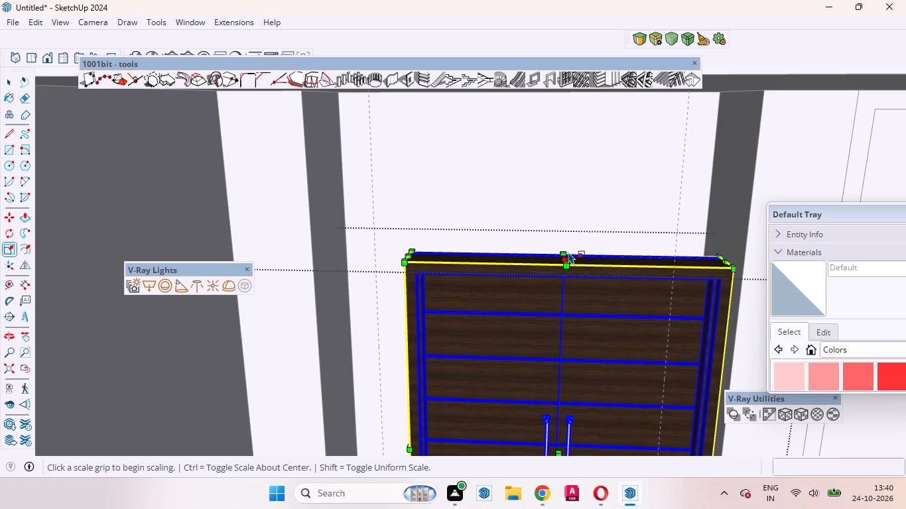
{"action": "left_click", "coordinate": [566, 258]}
{"action": "scroll", "coordinate": [529, 241], "scroll_direction": "down", "scroll_amount": 7}
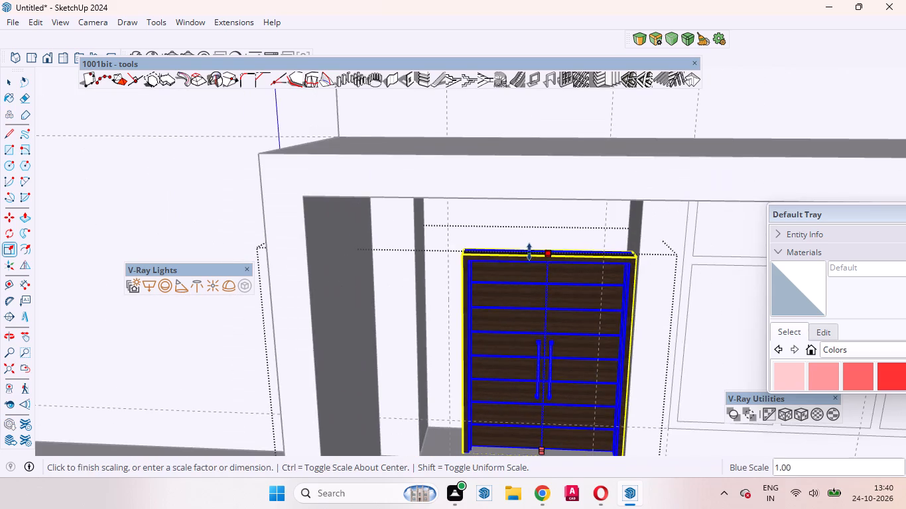
{"action": "middle_click_drag", "start_coordinate": [529, 253], "coordinate": [510, 166]}
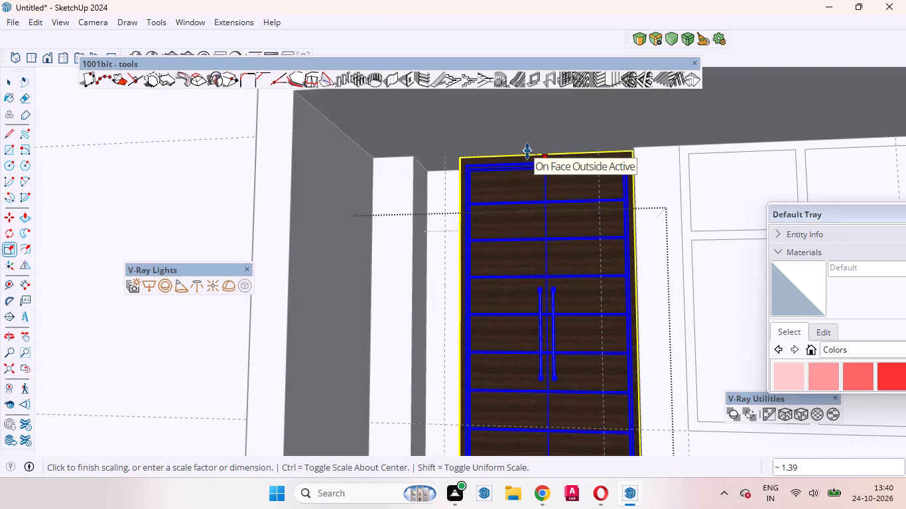
{"action": "left_click", "coordinate": [527, 151]}
Stretch the double door's width to the recess's side face farthest from the window, and close the component.
{"action": "middle_click_drag", "start_coordinate": [452, 309], "coordinate": [537, 347]}
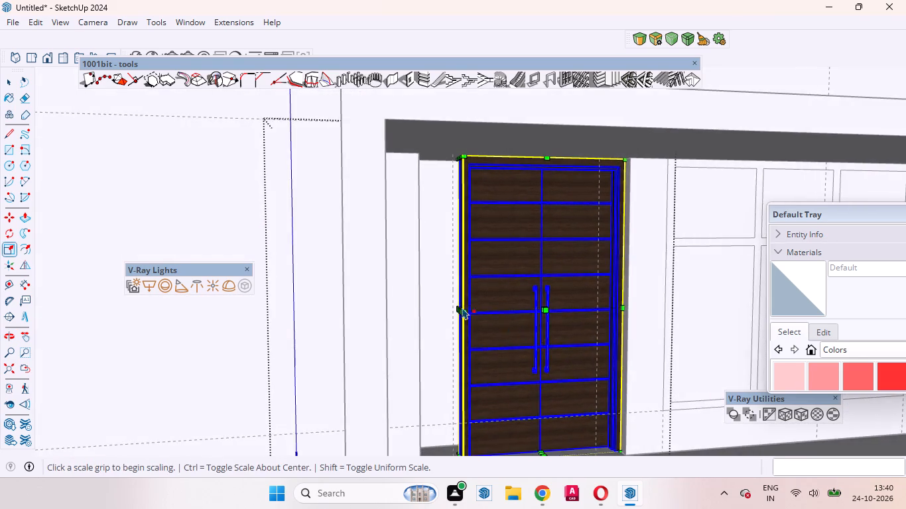
{"action": "scroll", "coordinate": [454, 306], "scroll_direction": "up", "scroll_amount": 7}
{"action": "left_click", "coordinate": [467, 312]}
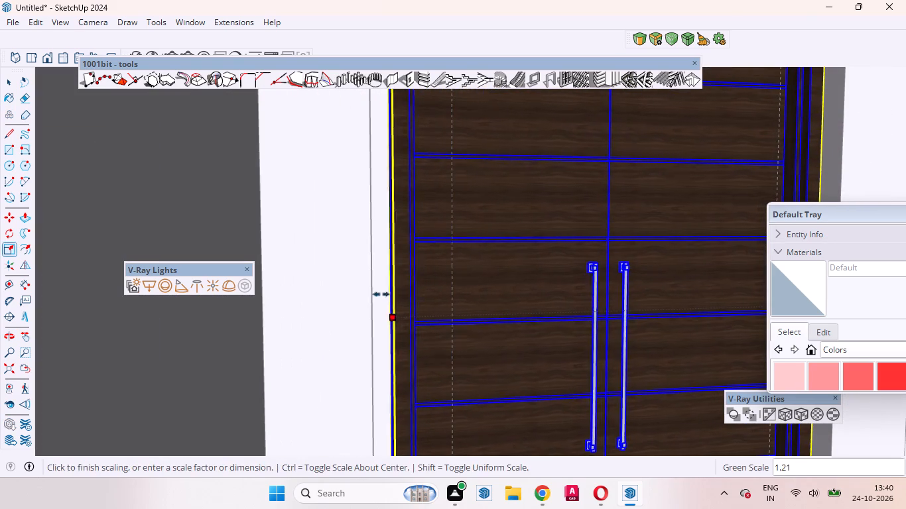
{"action": "left_click", "coordinate": [373, 290]}
{"action": "key", "text": "space"}
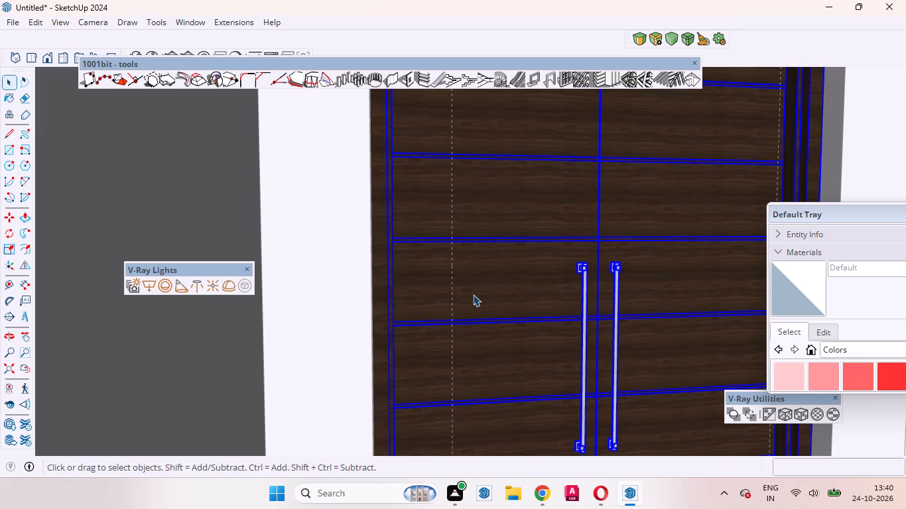
{"action": "scroll", "coordinate": [446, 286], "scroll_direction": "down", "scroll_amount": 20}
{"action": "middle_click_drag", "start_coordinate": [476, 316], "coordinate": [431, 356]}
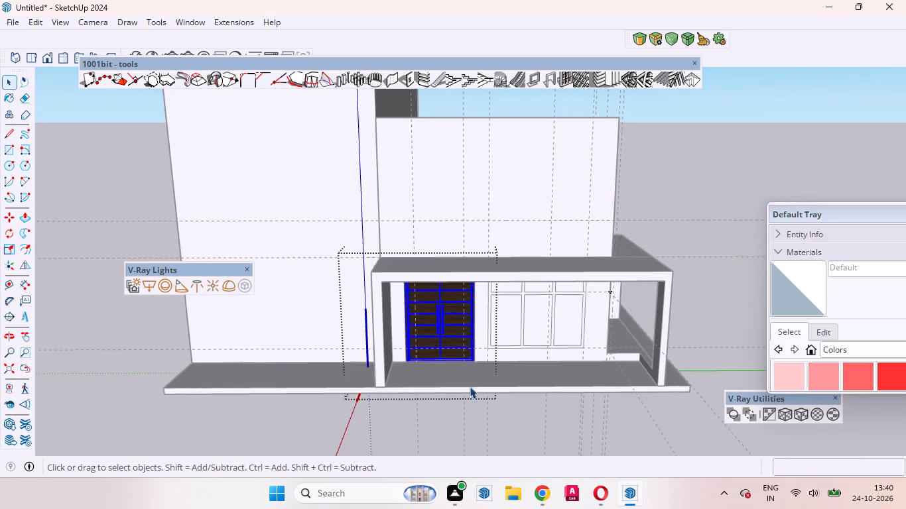
{"action": "left_click", "coordinate": [495, 407]}
Examine the double door's fit in the recessed entrance and the adjoining front window from several angles.
{"action": "scroll", "coordinate": [428, 297], "scroll_direction": "up", "scroll_amount": 8}
{"action": "scroll", "coordinate": [360, 305], "scroll_direction": "down", "scroll_amount": 3}
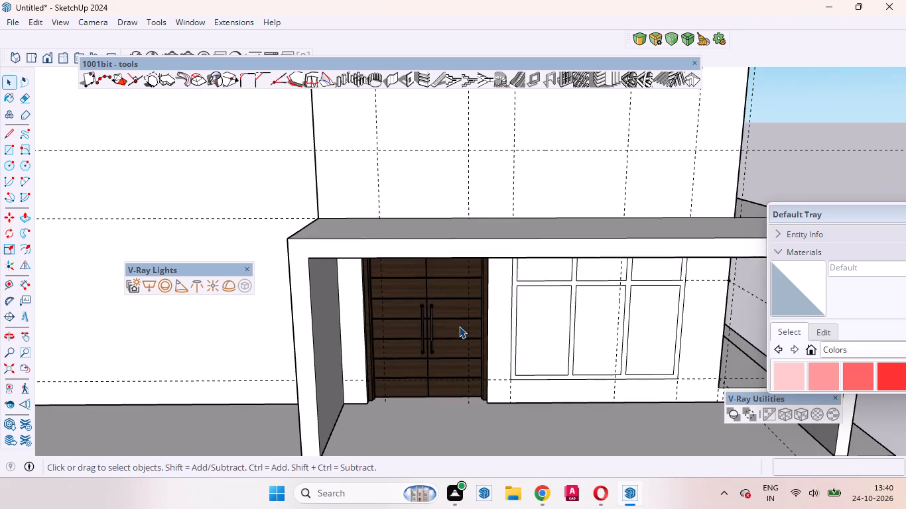
{"action": "middle_click_drag", "start_coordinate": [456, 329], "coordinate": [265, 298]}
{"action": "scroll", "coordinate": [416, 308], "scroll_direction": "up", "scroll_amount": 8}
{"action": "scroll", "coordinate": [413, 289], "scroll_direction": "down", "scroll_amount": 4}
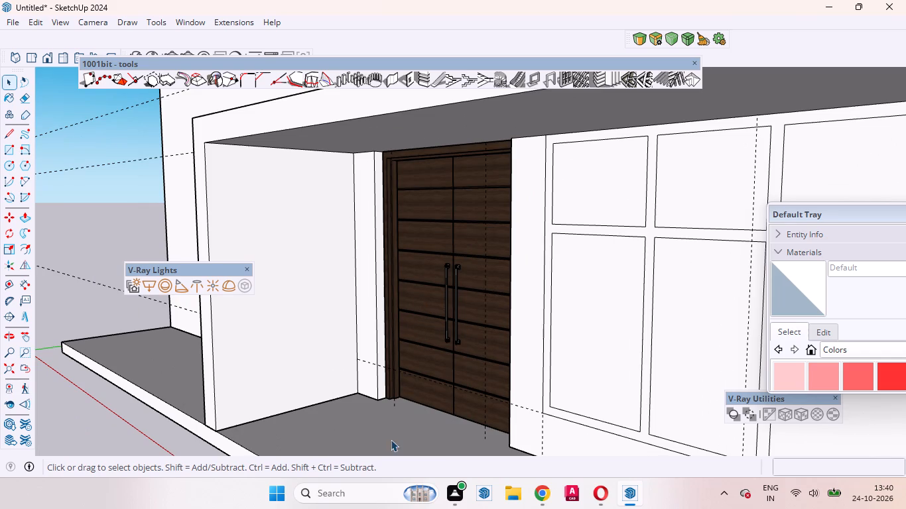
{"action": "scroll", "coordinate": [390, 440], "scroll_direction": "up", "scroll_amount": 4}
{"action": "scroll", "coordinate": [369, 407], "scroll_direction": "down", "scroll_amount": 9}
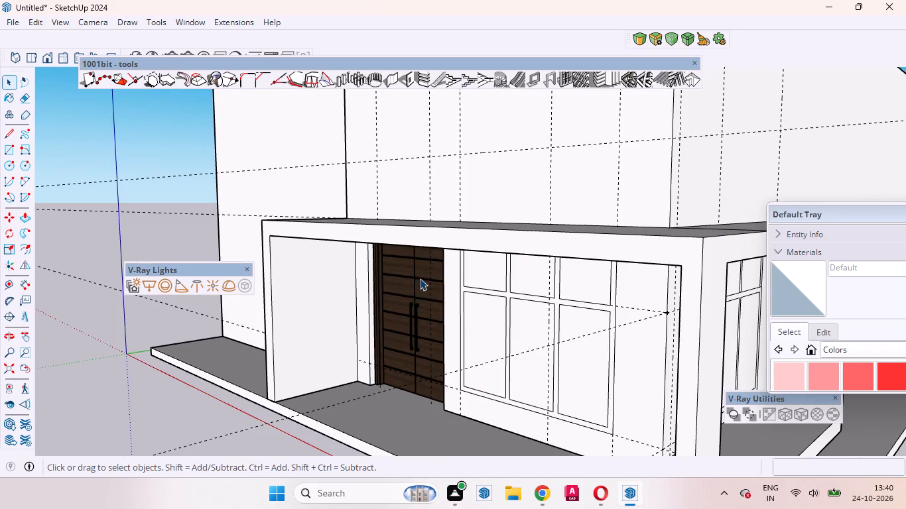
{"action": "scroll", "coordinate": [509, 300], "scroll_direction": "up", "scroll_amount": 4}
{"action": "middle_click_drag", "start_coordinate": [467, 345], "coordinate": [501, 339]}
{"action": "scroll", "coordinate": [501, 339], "scroll_direction": "up", "scroll_amount": 1}
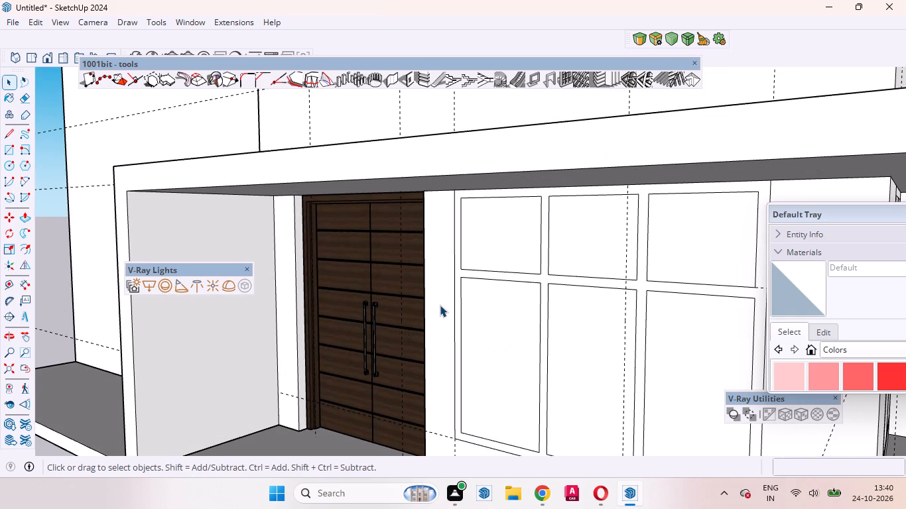
{"action": "scroll", "coordinate": [431, 305], "scroll_direction": "down", "scroll_amount": 5}
{"action": "scroll", "coordinate": [532, 290], "scroll_direction": "up", "scroll_amount": 5}
Open the building group and paint the front window's frame and dividing bars beside the double door black.
{"action": "left_click", "coordinate": [432, 254]}
{"action": "double_click", "coordinate": [441, 258]}
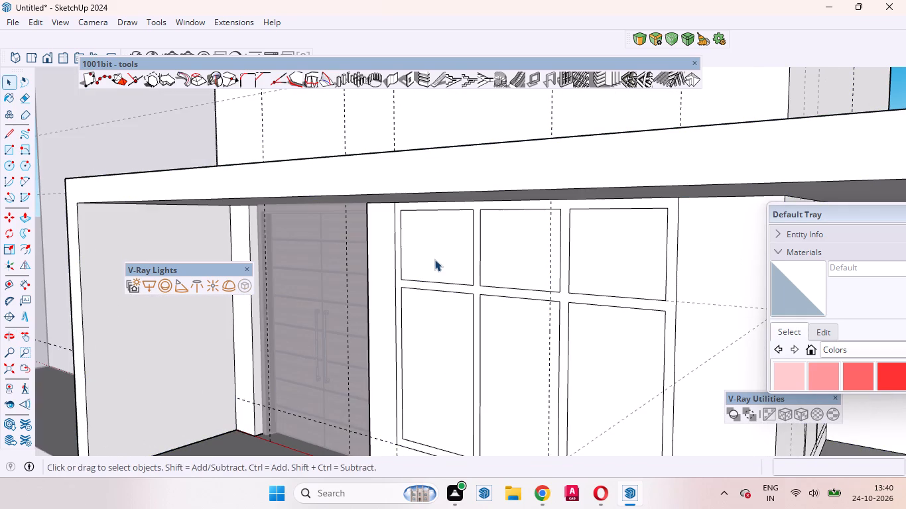
{"action": "left_click", "coordinate": [434, 259]}
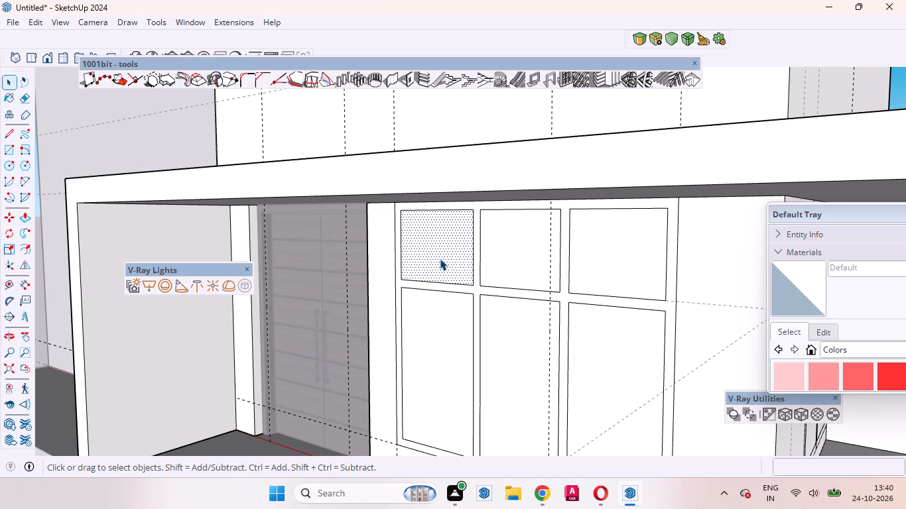
{"action": "scroll", "coordinate": [454, 260], "scroll_direction": "down", "scroll_amount": 4}
{"action": "scroll", "coordinate": [471, 276], "scroll_direction": "up", "scroll_amount": 2}
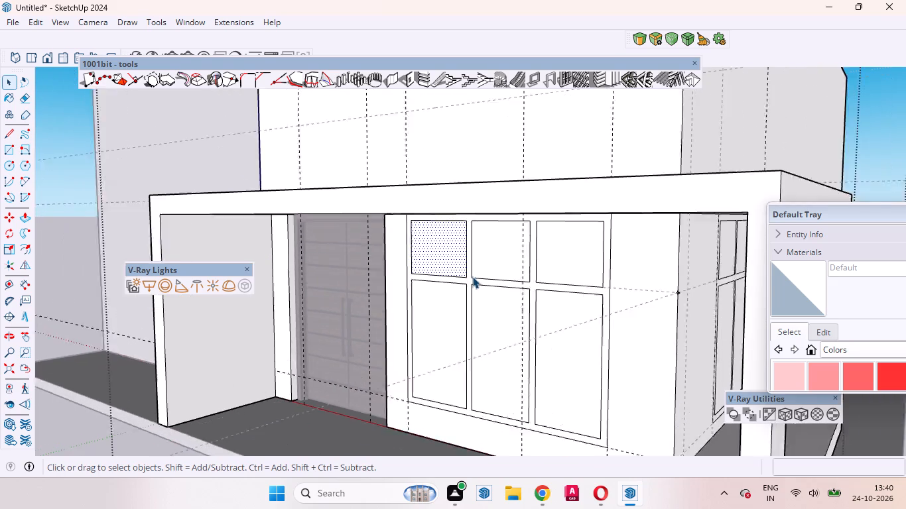
{"action": "scroll", "coordinate": [472, 276], "scroll_direction": "up", "scroll_amount": 2}
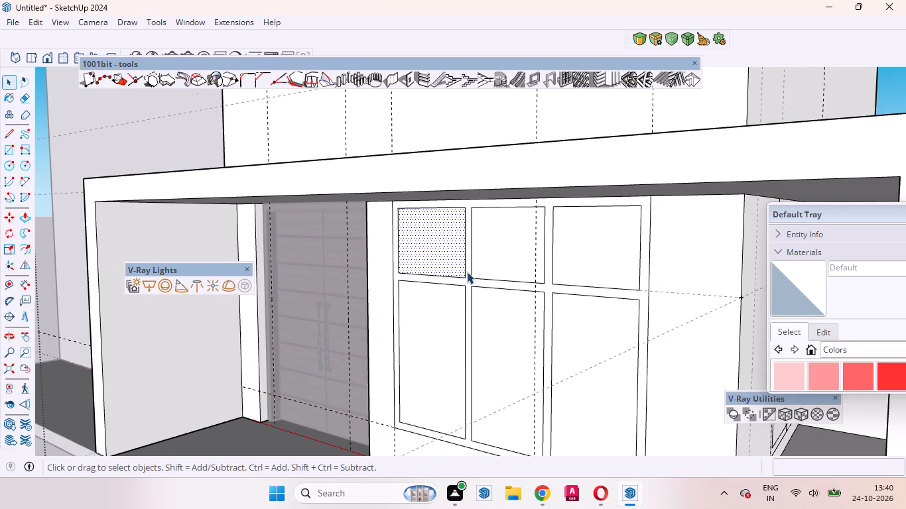
{"action": "scroll", "coordinate": [467, 272], "scroll_direction": "up", "scroll_amount": 4}
{"action": "left_click", "coordinate": [470, 284]}
{"action": "scroll", "coordinate": [444, 268], "scroll_direction": "down", "scroll_amount": 10}
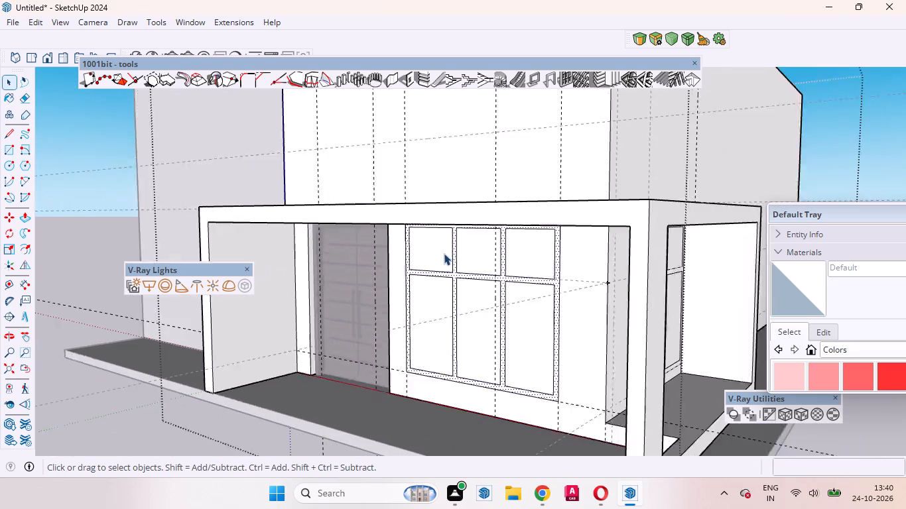
{"action": "scroll", "coordinate": [444, 253], "scroll_direction": "down", "scroll_amount": 1}
{"action": "middle_click_drag", "start_coordinate": [497, 266], "coordinate": [514, 288]}
{"action": "left_click_drag", "start_coordinate": [811, 210], "coordinate": [705, 156]}
{"action": "left_click_drag", "start_coordinate": [781, 337], "coordinate": [780, 411]}
{"action": "scroll", "coordinate": [761, 335], "scroll_direction": "down", "scroll_amount": 18}
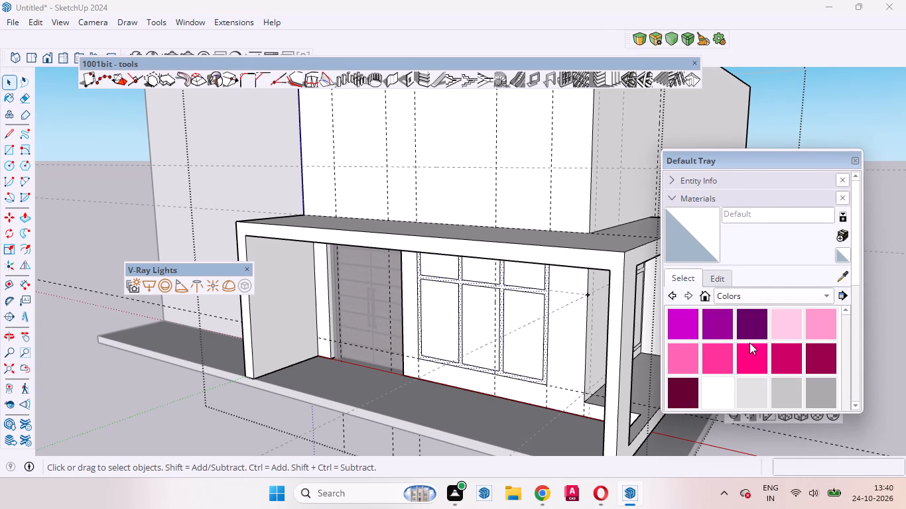
{"action": "scroll", "coordinate": [734, 357], "scroll_direction": "down", "scroll_amount": 5}
{"action": "left_click", "coordinate": [684, 339]}
{"action": "scroll", "coordinate": [517, 305], "scroll_direction": "up", "scroll_amount": 2}
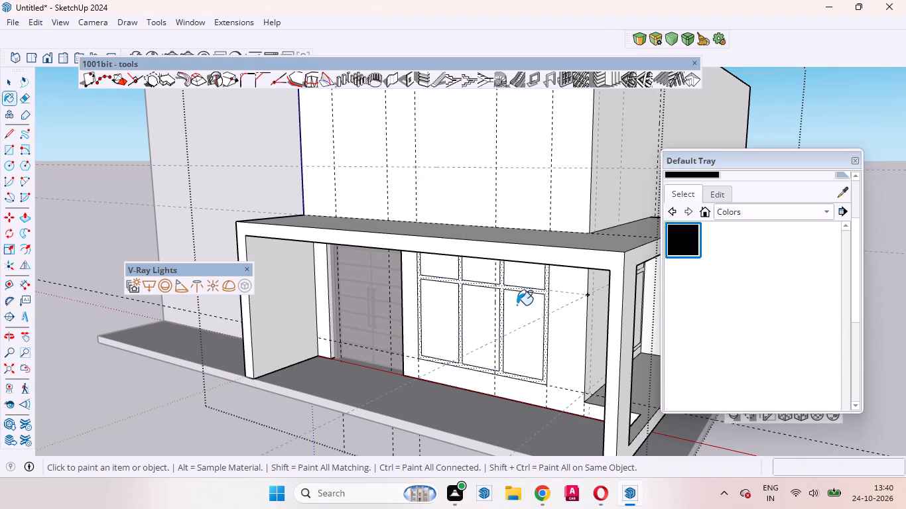
{"action": "scroll", "coordinate": [517, 305], "scroll_direction": "up", "scroll_amount": 16}
{"action": "left_click", "coordinate": [516, 283]}
{"action": "scroll", "coordinate": [509, 253], "scroll_direction": "down", "scroll_amount": 4}
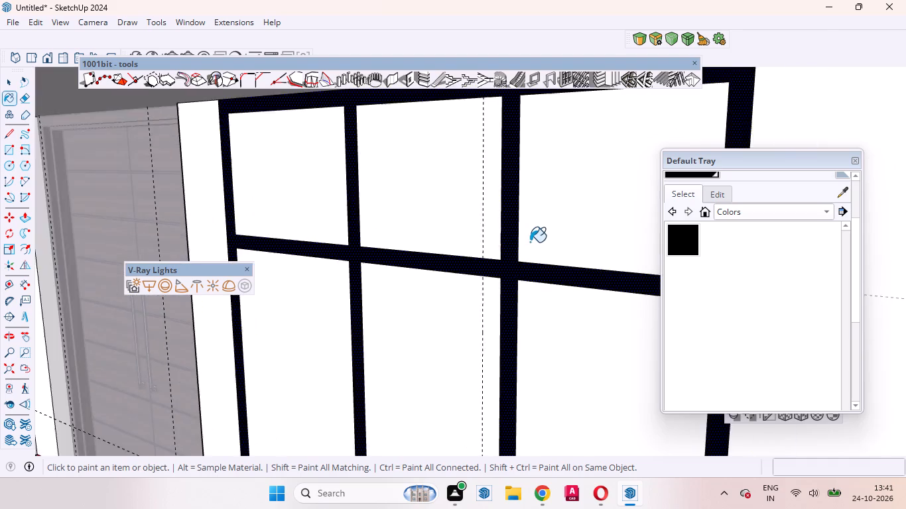
{"action": "scroll", "coordinate": [530, 242], "scroll_direction": "down", "scroll_amount": 11}
{"action": "scroll", "coordinate": [530, 241], "scroll_direction": "up", "scroll_amount": 1}
{"action": "scroll", "coordinate": [530, 241], "scroll_direction": "down", "scroll_amount": 5}
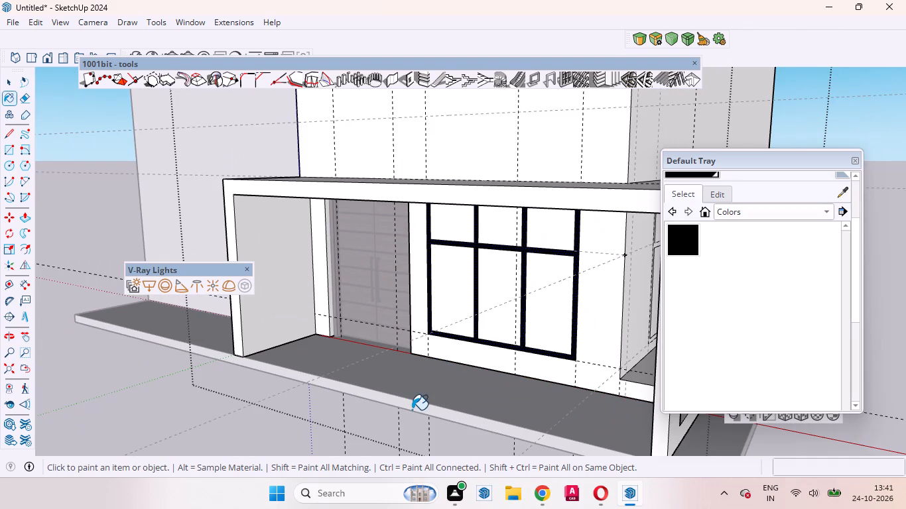
{"action": "key", "text": "space"}
Paint the frame and dividing bars of the side window under the porch black, and close the building group.
{"action": "scroll", "coordinate": [391, 410], "scroll_direction": "down", "scroll_amount": 5}
{"action": "middle_click_drag", "start_coordinate": [469, 351], "coordinate": [309, 330]}
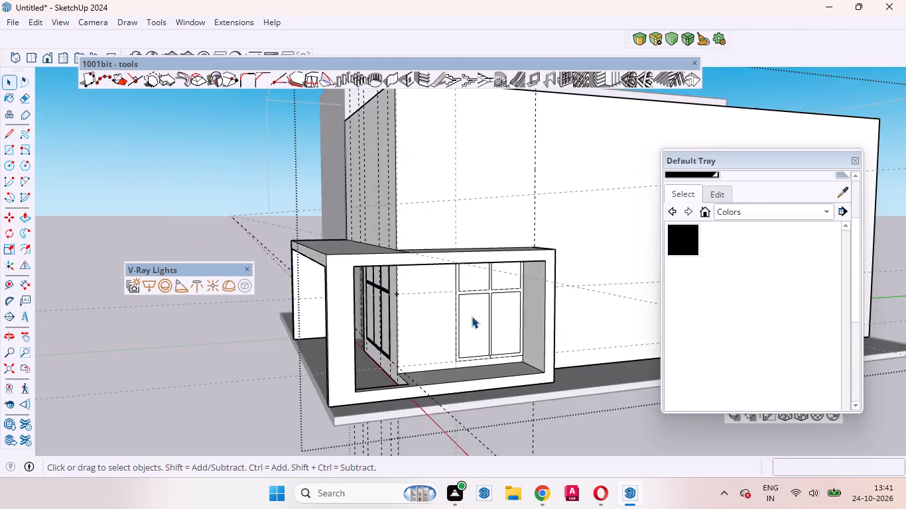
{"action": "scroll", "coordinate": [477, 315], "scroll_direction": "up", "scroll_amount": 12}
{"action": "left_click", "coordinate": [499, 274]}
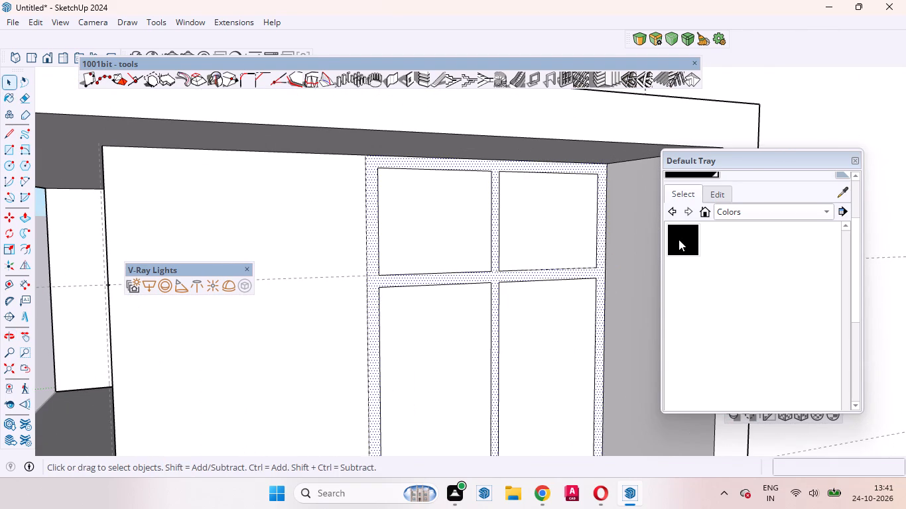
{"action": "left_click", "coordinate": [682, 238]}
{"action": "scroll", "coordinate": [459, 294], "scroll_direction": "up", "scroll_amount": 4}
{"action": "left_click", "coordinate": [512, 280]}
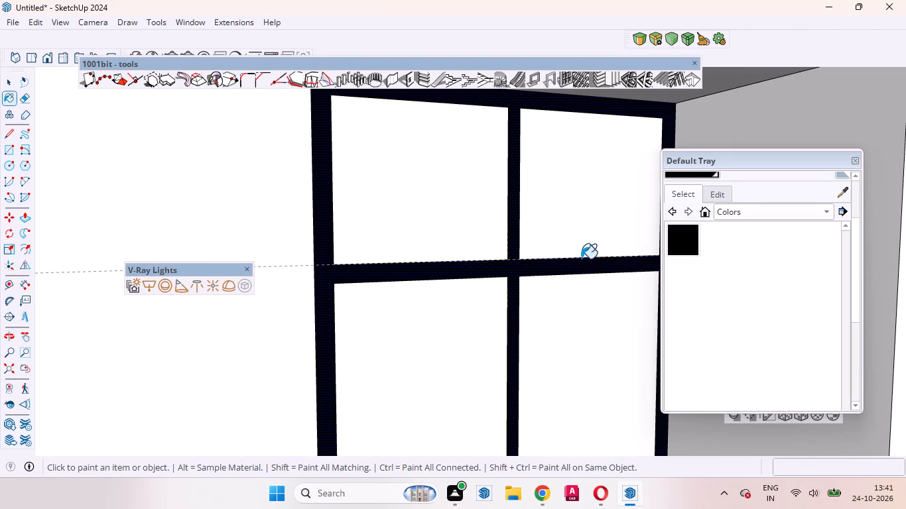
{"action": "scroll", "coordinate": [581, 258], "scroll_direction": "down", "scroll_amount": 14}
{"action": "middle_click_drag", "start_coordinate": [417, 317], "coordinate": [670, 352]}
{"action": "scroll", "coordinate": [575, 337], "scroll_direction": "down", "scroll_amount": 10}
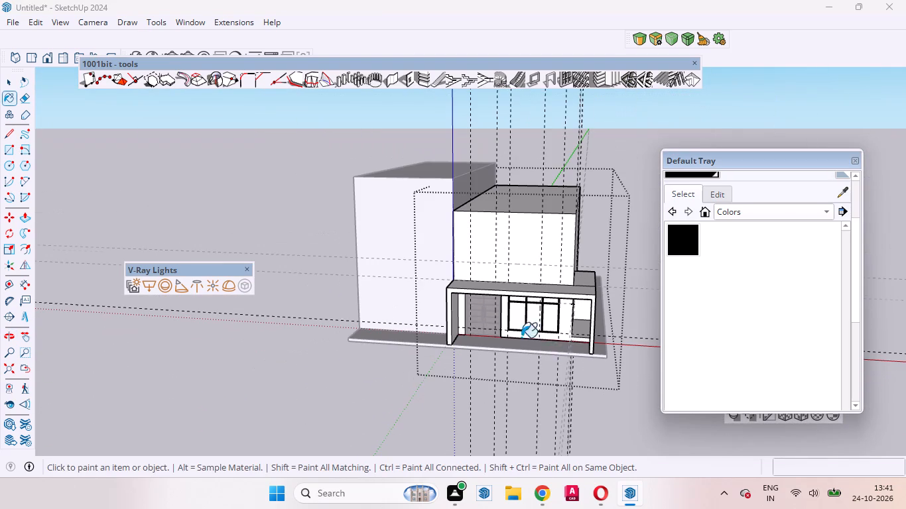
{"action": "key", "text": "space"}
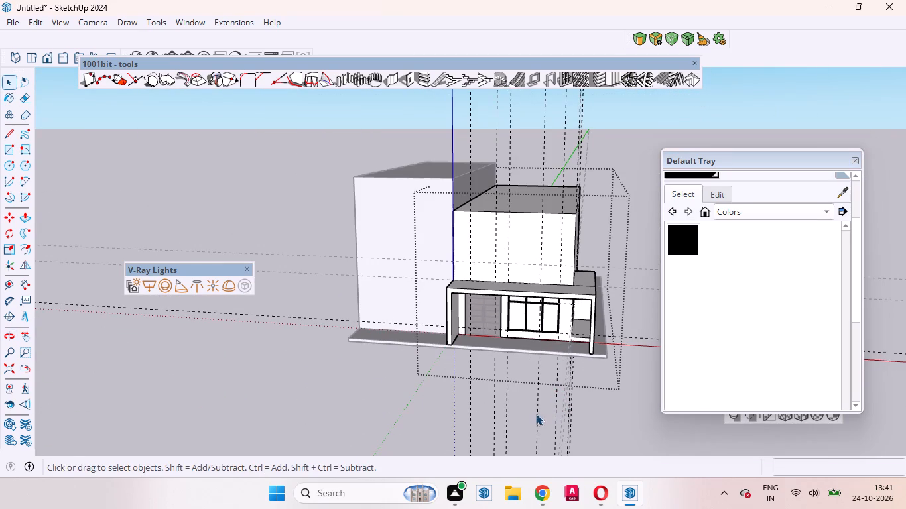
{"action": "left_click", "coordinate": [536, 414]}
{"action": "left_click", "coordinate": [517, 427]}
{"action": "left_click", "coordinate": [517, 412]}
Reopen the building group and push the front window's lower pane nearest the double door inward behind its frame.
{"action": "scroll", "coordinate": [510, 294], "scroll_direction": "up", "scroll_amount": 6}
{"action": "middle_click_drag", "start_coordinate": [512, 351], "coordinate": [512, 337]}
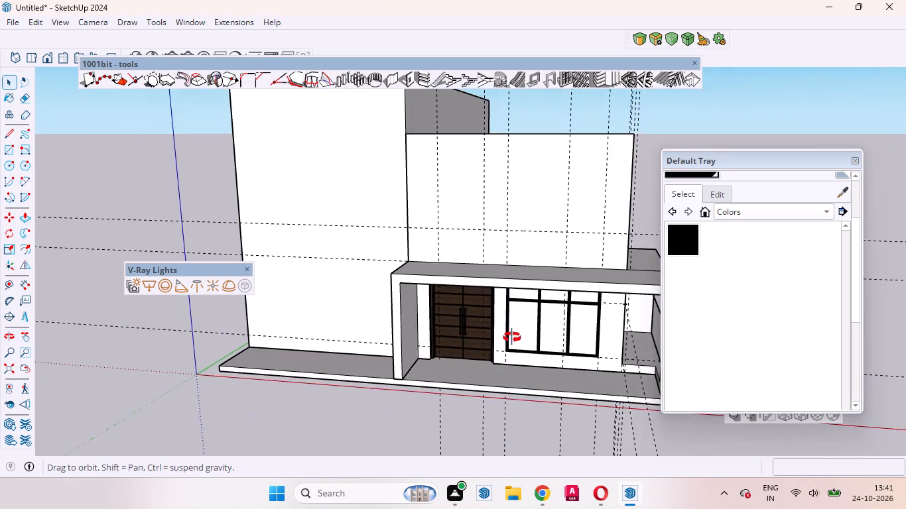
{"action": "middle_click_drag", "start_coordinate": [512, 337], "coordinate": [514, 292]}
{"action": "scroll", "coordinate": [539, 260], "scroll_direction": "up", "scroll_amount": 8}
{"action": "middle_click_drag", "start_coordinate": [533, 298], "coordinate": [493, 332]}
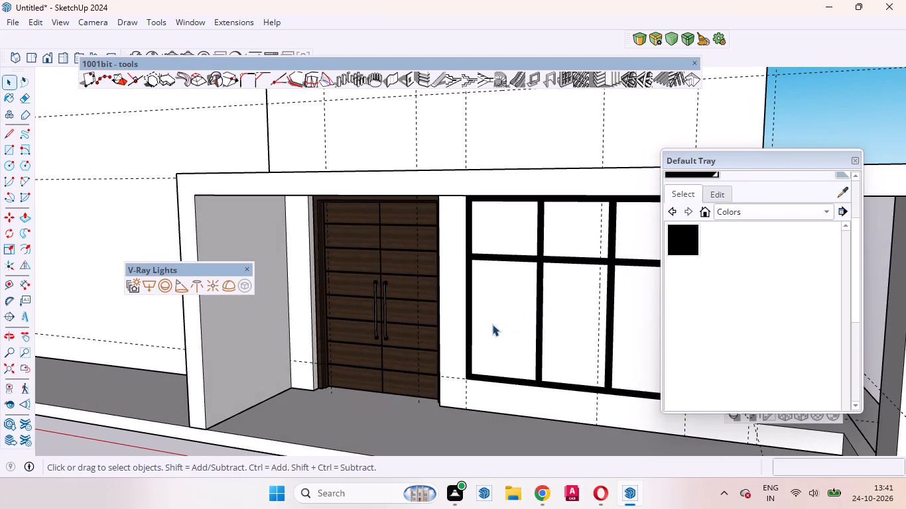
{"action": "left_click", "coordinate": [506, 305]}
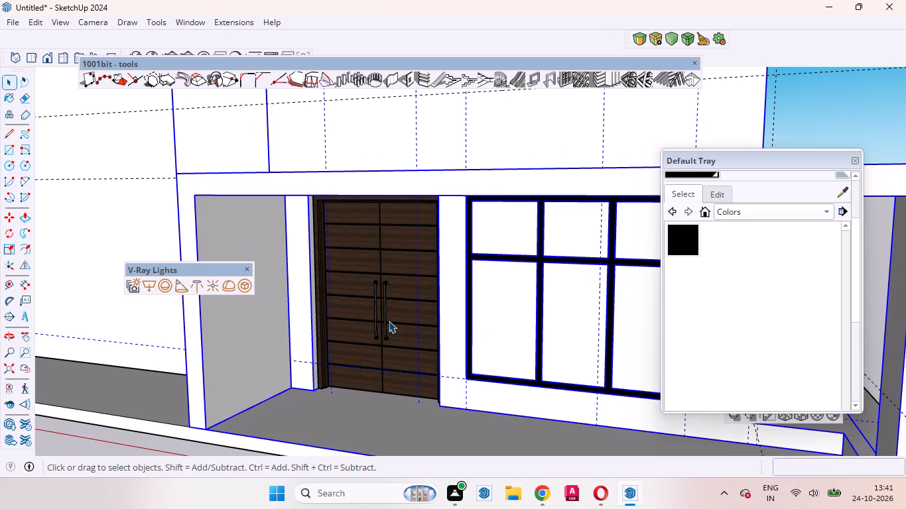
{"action": "scroll", "coordinate": [386, 331], "scroll_direction": "down", "scroll_amount": 3}
{"action": "scroll", "coordinate": [522, 289], "scroll_direction": "up", "scroll_amount": 4}
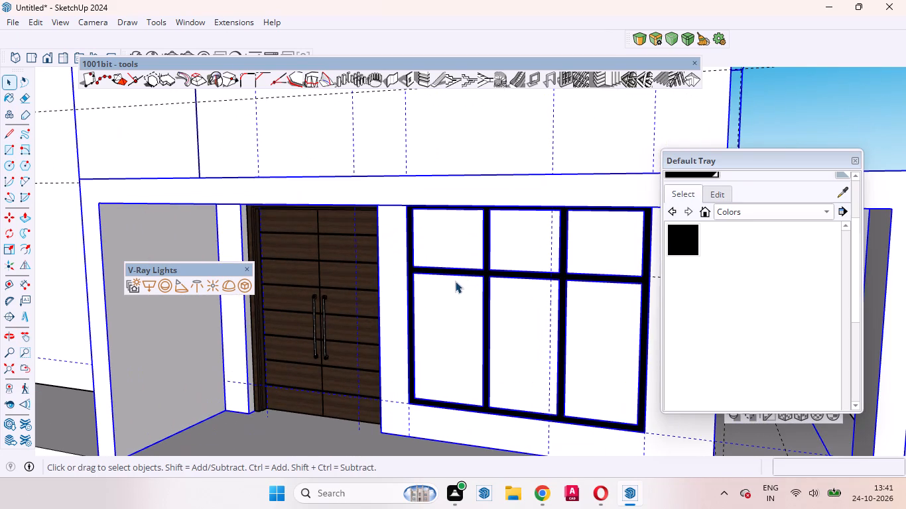
{"action": "left_click", "coordinate": [457, 326]}
{"action": "double_click", "coordinate": [445, 326]}
{"action": "left_click", "coordinate": [454, 336]}
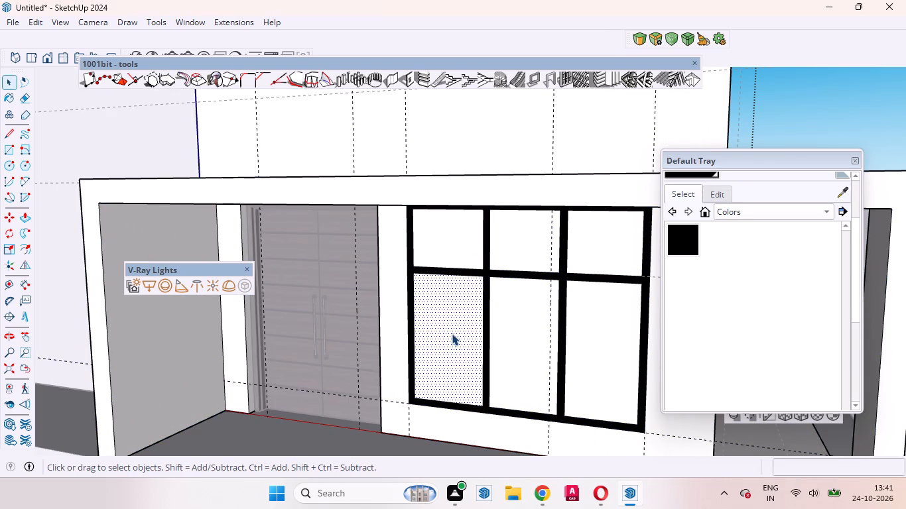
{"action": "scroll", "coordinate": [387, 346], "scroll_direction": "down", "scroll_amount": 4}
{"action": "middle_click_drag", "start_coordinate": [446, 226], "coordinate": [405, 239]}
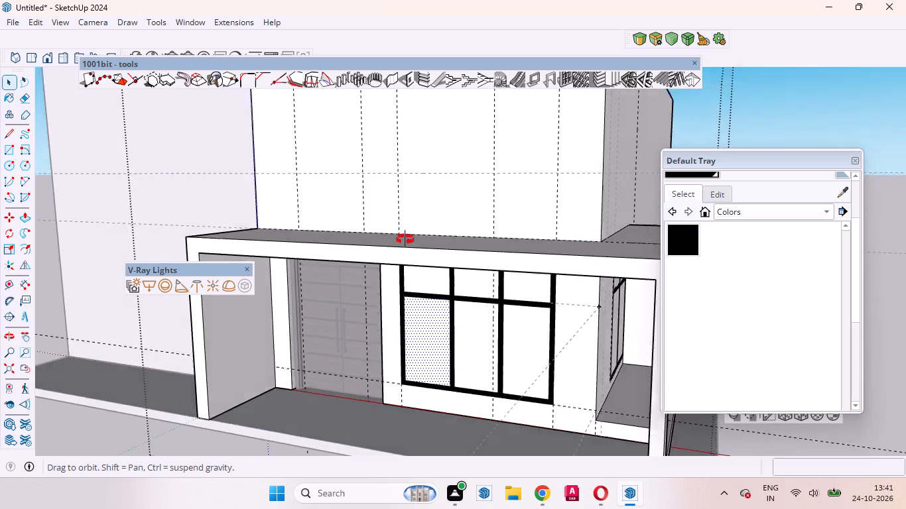
{"action": "middle_click_drag", "start_coordinate": [405, 239], "coordinate": [296, 268]}
{"action": "scroll", "coordinate": [296, 261], "scroll_direction": "down", "scroll_amount": 9}
{"action": "scroll", "coordinate": [369, 274], "scroll_direction": "up", "scroll_amount": 10}
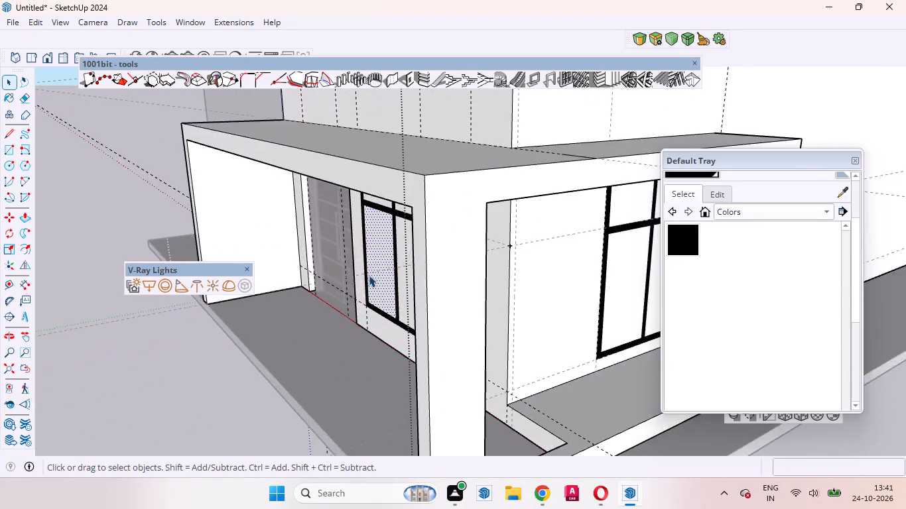
{"action": "scroll", "coordinate": [369, 275], "scroll_direction": "up", "scroll_amount": 5}
{"action": "left_click_drag", "start_coordinate": [377, 274], "coordinate": [386, 274]}
{"action": "left_click", "coordinate": [386, 274]}
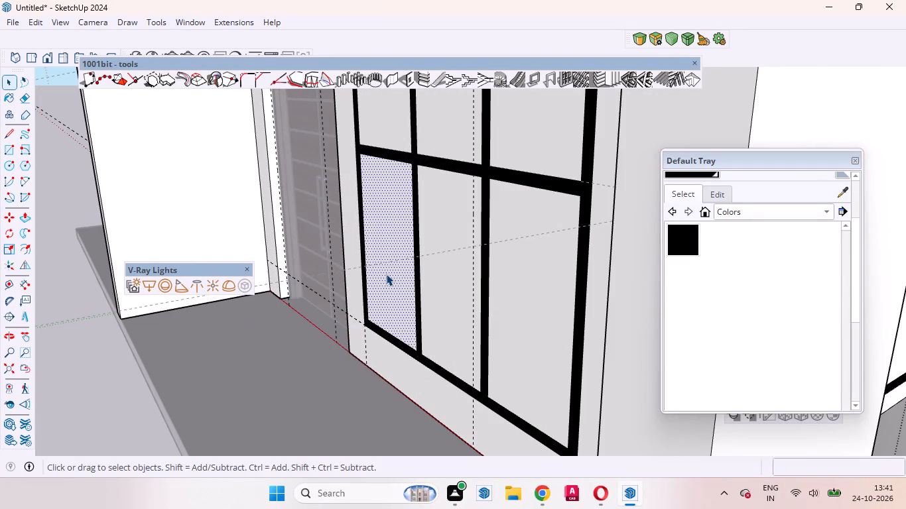
{"action": "key", "text": "p"}
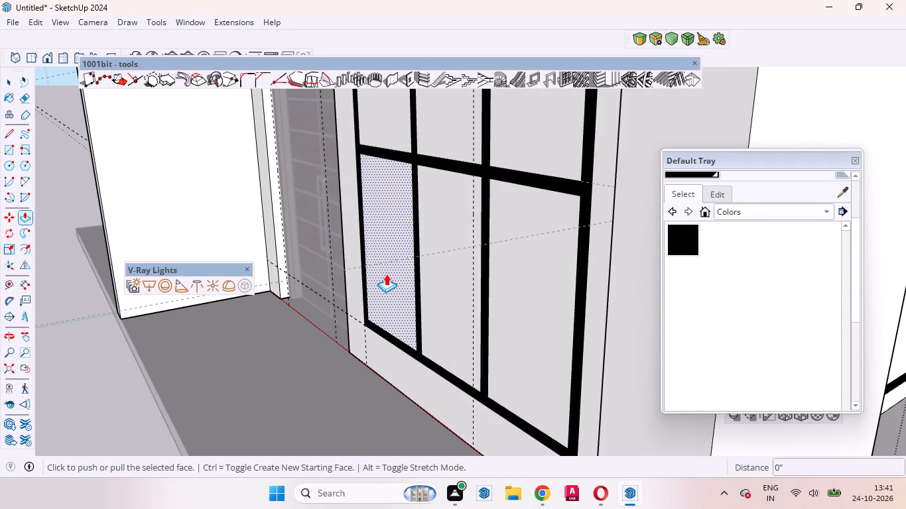
{"action": "left_click_drag", "start_coordinate": [386, 274], "coordinate": [449, 239]}
{"action": "key", "text": "space"}
Push the front window's other five panes inward by the same depth as the first.
{"action": "left_click", "coordinate": [458, 284]}
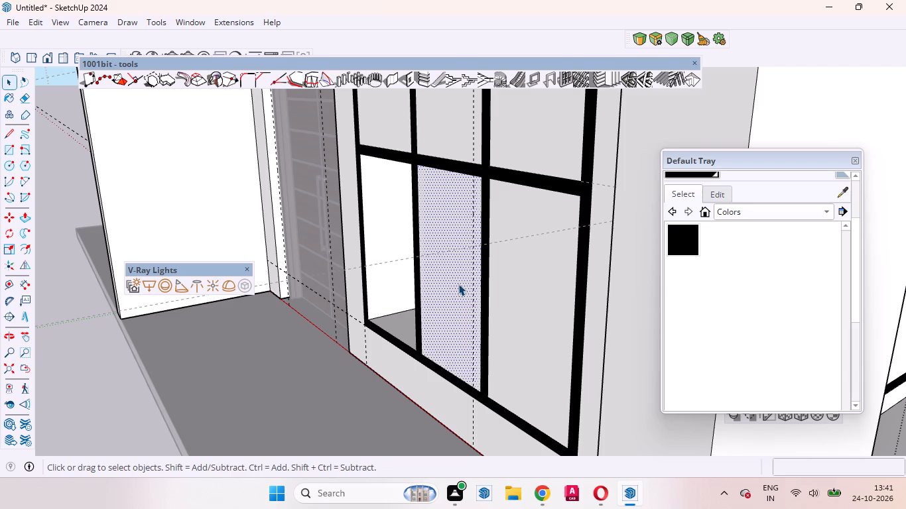
{"action": "key", "text": "p"}
{"action": "double_click", "coordinate": [458, 286]}
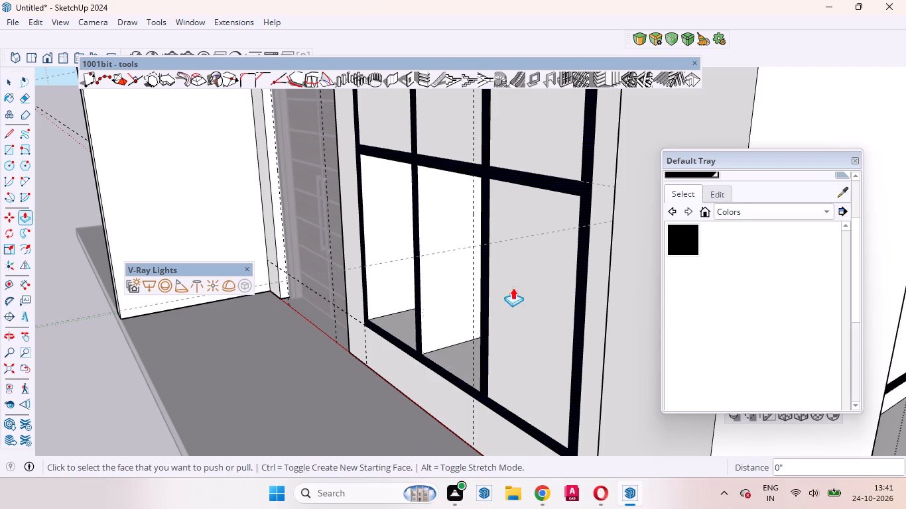
{"action": "double_click", "coordinate": [536, 300]}
{"action": "double_click", "coordinate": [534, 149]}
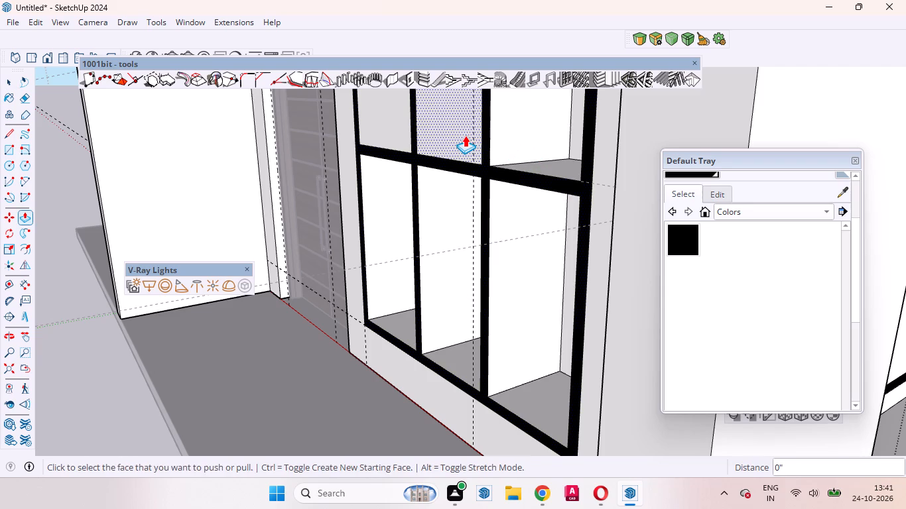
{"action": "double_click", "coordinate": [465, 135]}
{"action": "double_click", "coordinate": [386, 123]}
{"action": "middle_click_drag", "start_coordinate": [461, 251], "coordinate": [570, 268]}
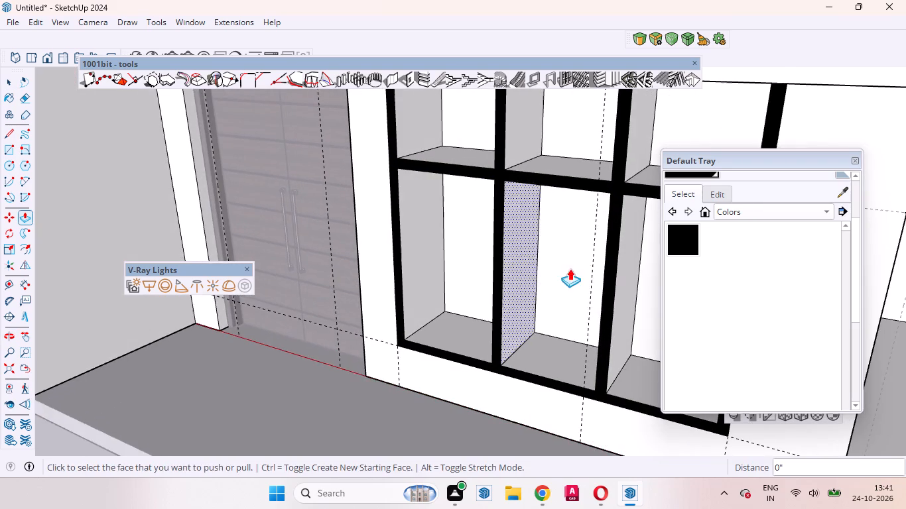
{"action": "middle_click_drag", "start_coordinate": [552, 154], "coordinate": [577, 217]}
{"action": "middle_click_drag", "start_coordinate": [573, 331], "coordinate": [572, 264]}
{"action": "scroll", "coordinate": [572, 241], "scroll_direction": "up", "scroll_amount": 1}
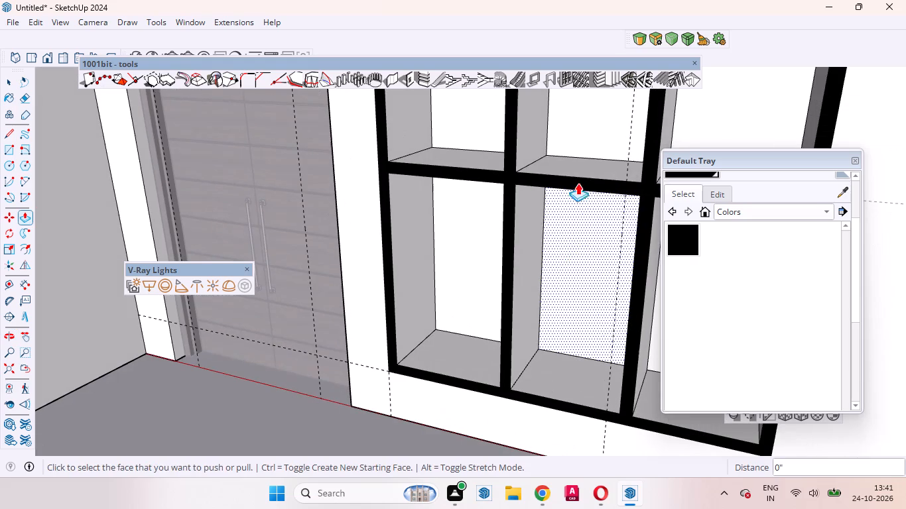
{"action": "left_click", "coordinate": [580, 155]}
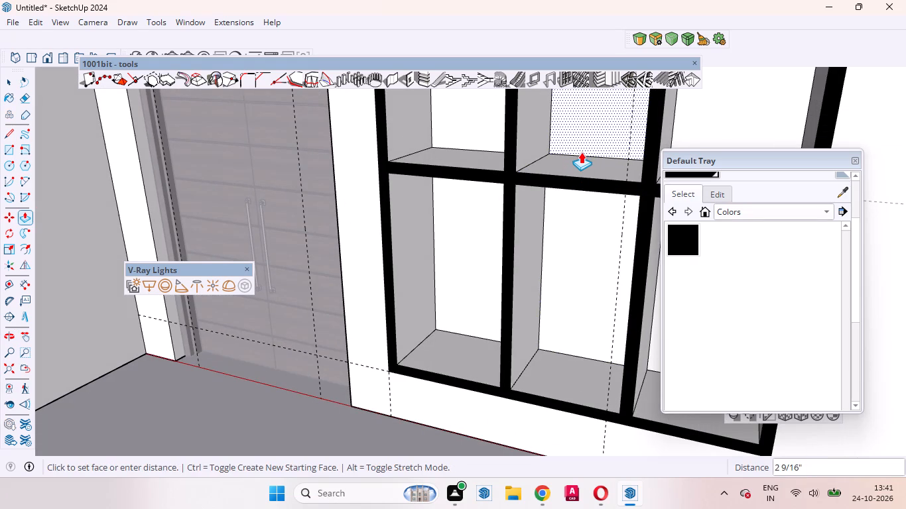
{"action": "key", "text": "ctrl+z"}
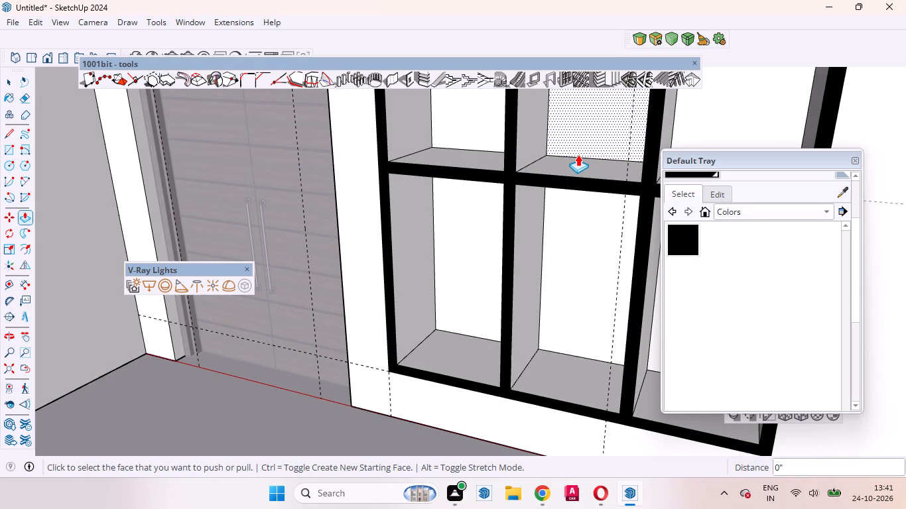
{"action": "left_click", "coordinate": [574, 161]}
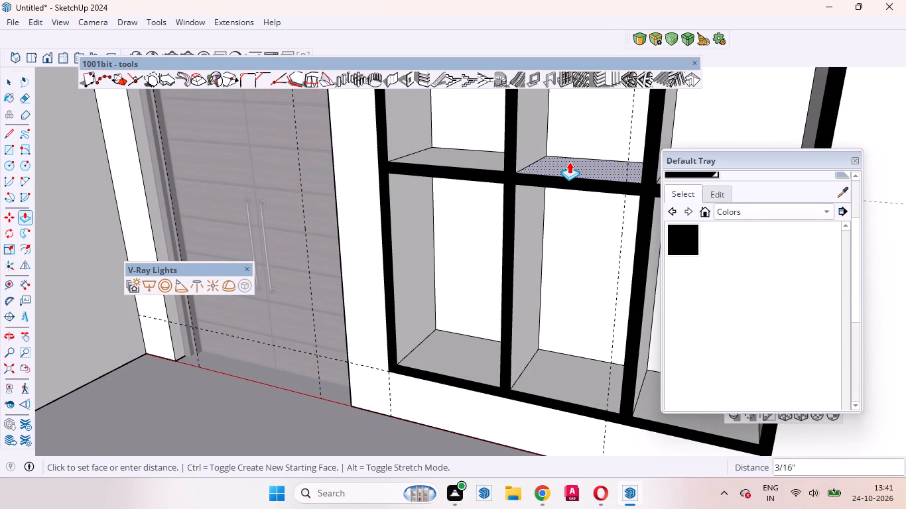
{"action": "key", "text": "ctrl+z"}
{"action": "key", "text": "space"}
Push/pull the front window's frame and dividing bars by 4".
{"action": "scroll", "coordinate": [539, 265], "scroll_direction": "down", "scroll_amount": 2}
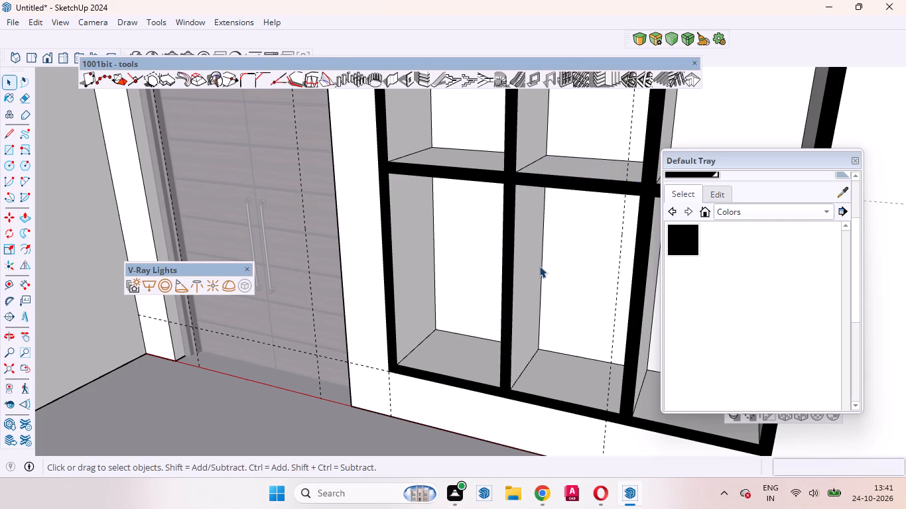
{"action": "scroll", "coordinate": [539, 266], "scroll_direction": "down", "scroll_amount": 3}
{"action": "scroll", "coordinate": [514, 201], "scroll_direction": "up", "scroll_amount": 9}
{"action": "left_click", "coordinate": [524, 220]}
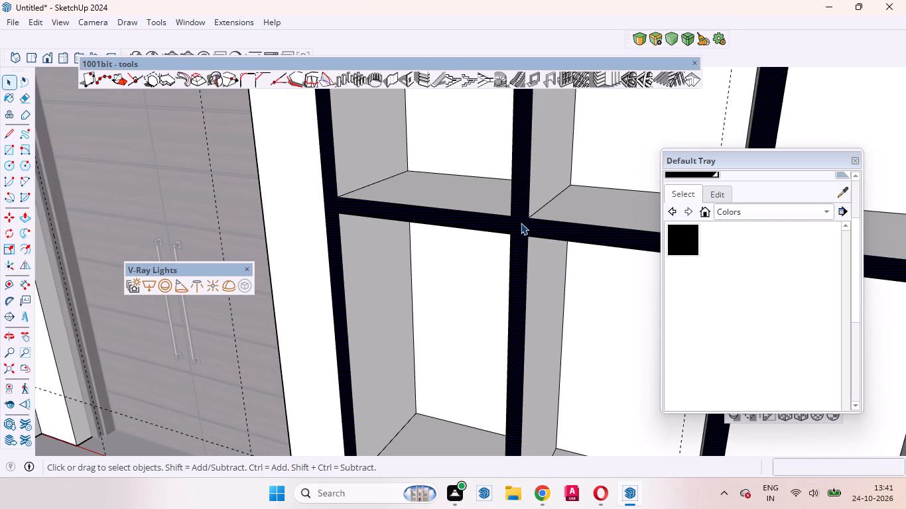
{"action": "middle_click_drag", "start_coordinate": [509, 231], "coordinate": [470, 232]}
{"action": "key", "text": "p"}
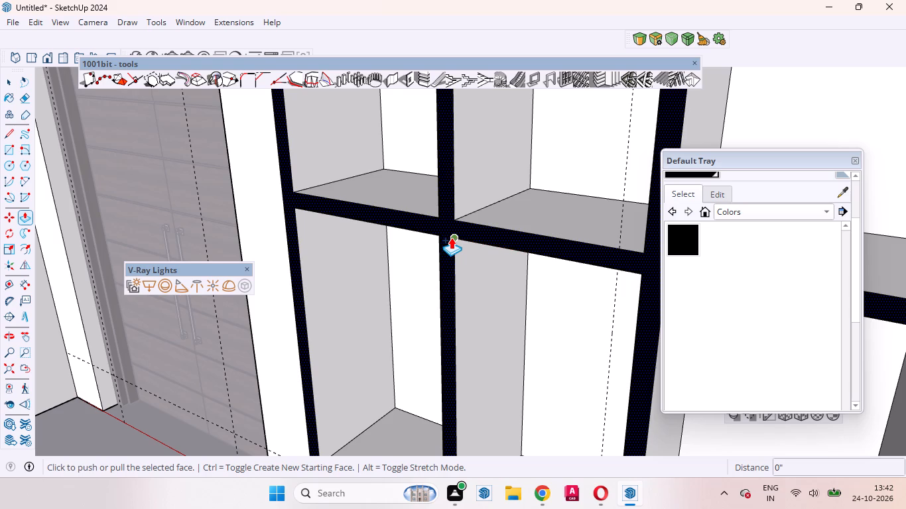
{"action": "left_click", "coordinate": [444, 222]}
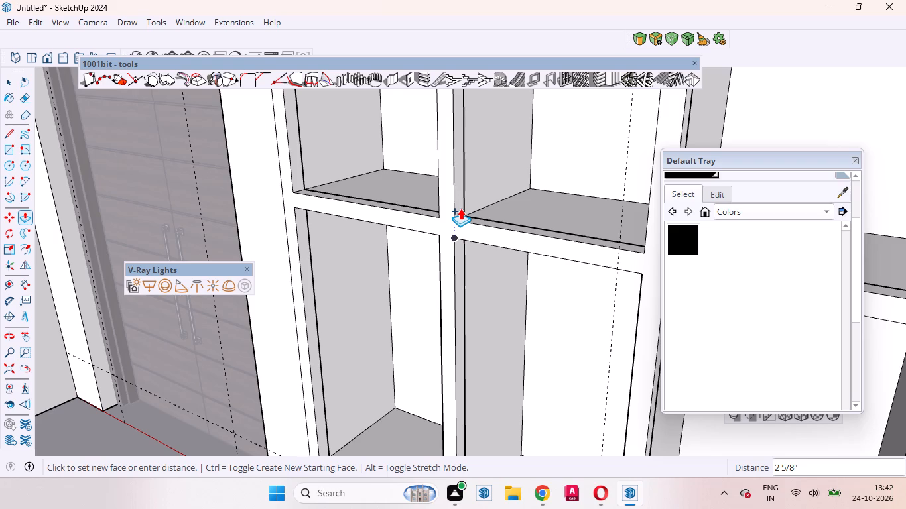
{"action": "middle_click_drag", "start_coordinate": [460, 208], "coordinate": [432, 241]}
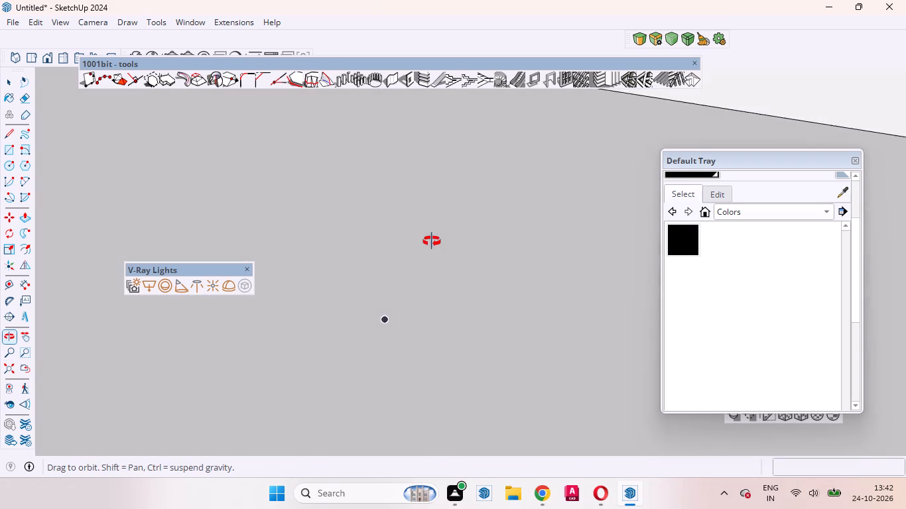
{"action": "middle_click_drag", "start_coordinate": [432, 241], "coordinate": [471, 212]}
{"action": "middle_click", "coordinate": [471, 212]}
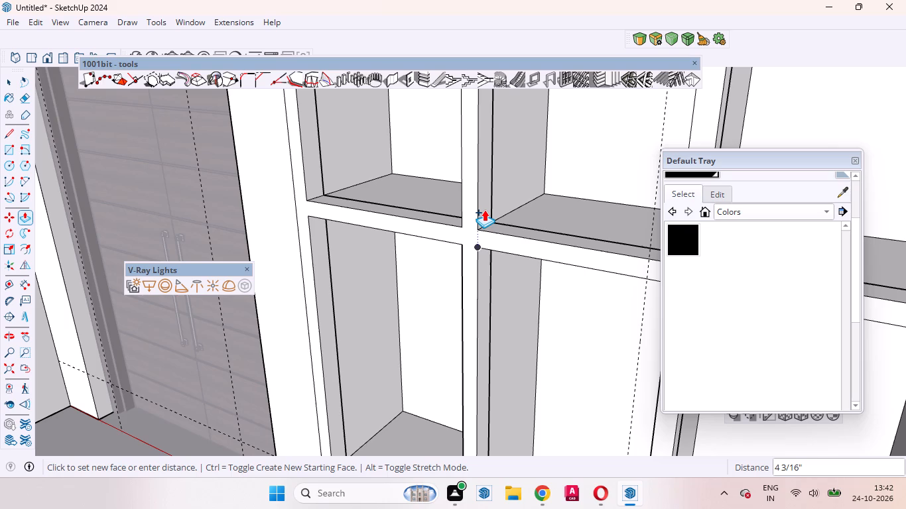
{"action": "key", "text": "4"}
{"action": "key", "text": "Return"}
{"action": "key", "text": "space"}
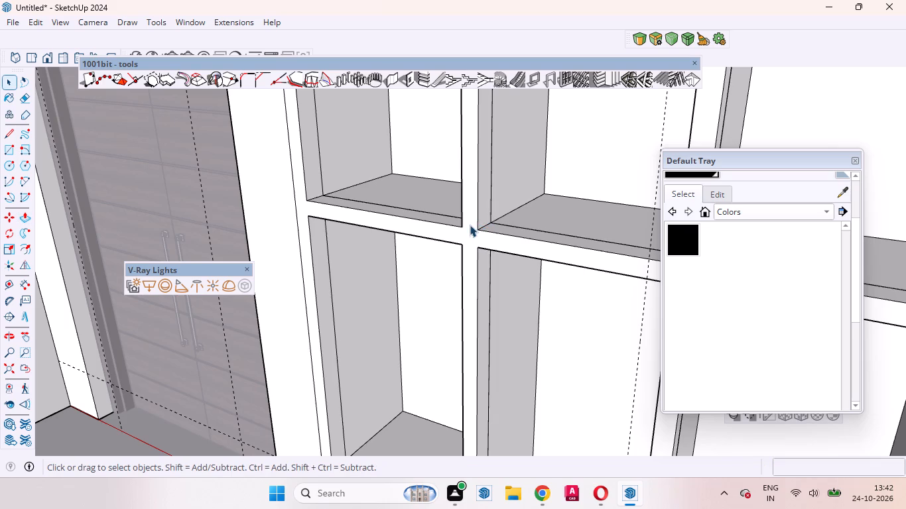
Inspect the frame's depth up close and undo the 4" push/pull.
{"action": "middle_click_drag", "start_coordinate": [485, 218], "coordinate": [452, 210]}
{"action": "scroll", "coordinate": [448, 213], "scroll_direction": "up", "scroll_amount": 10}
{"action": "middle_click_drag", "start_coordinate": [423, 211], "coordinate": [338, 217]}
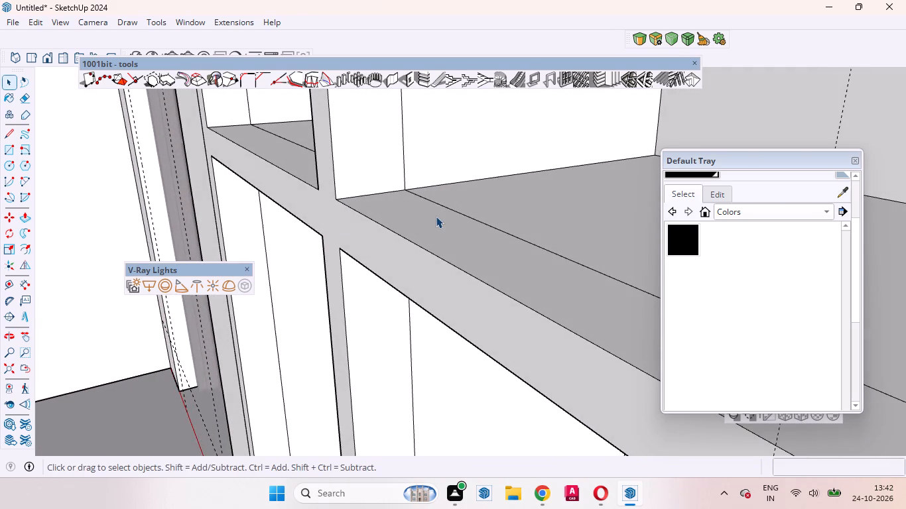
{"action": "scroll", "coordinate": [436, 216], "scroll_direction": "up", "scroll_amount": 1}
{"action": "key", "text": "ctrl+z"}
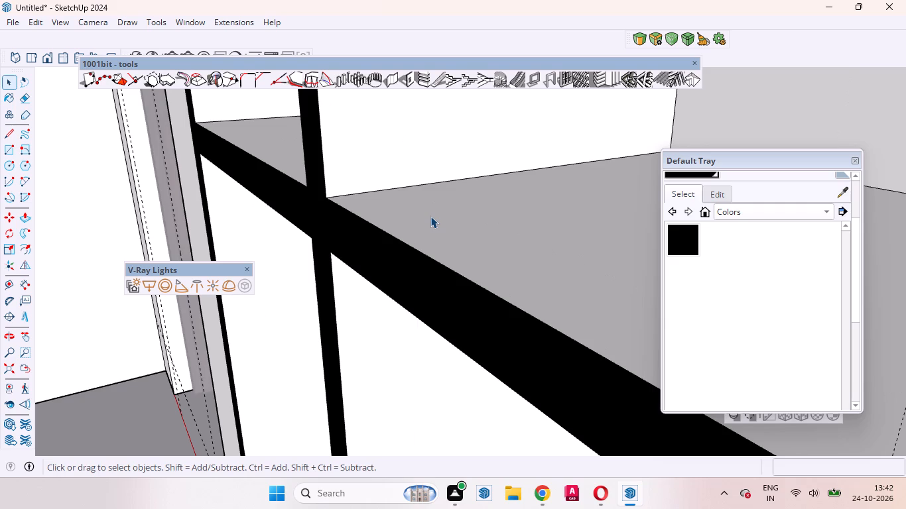
Push/pull the front window's frame and dividing bars by 3" to give them depth.
{"action": "key", "text": "p"}
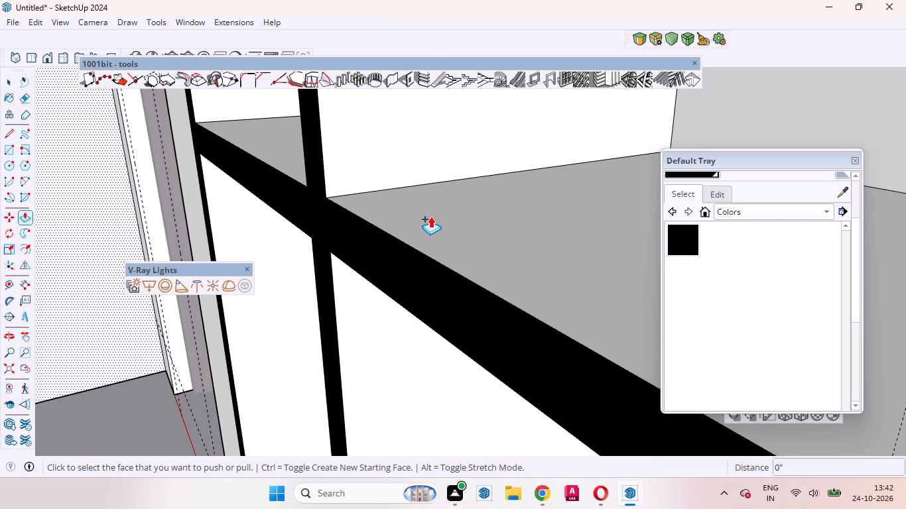
{"action": "left_click_drag", "start_coordinate": [363, 246], "coordinate": [397, 233]}
{"action": "key", "text": "3"}
{"action": "key", "text": "Return"}
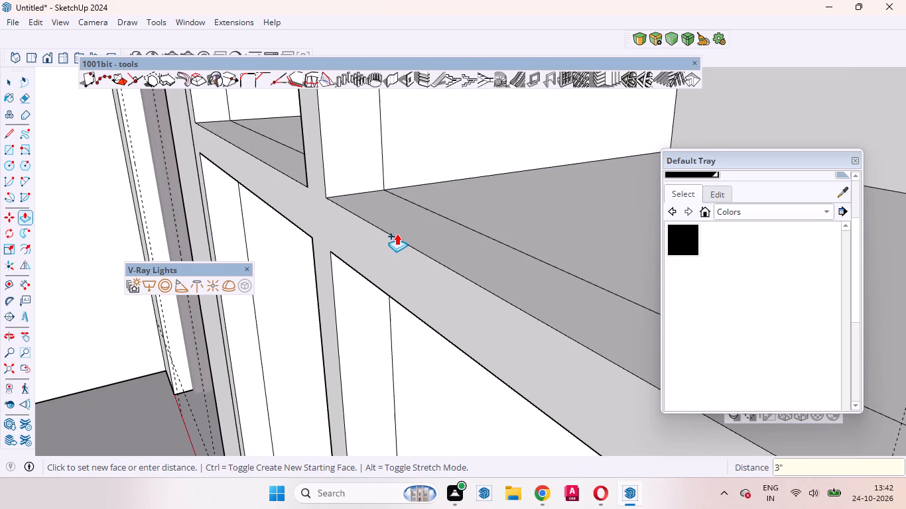
{"action": "key", "text": "space"}
Push the ledges behind the frame down about 2 11/16" in the upper pane nearest the double door and the middle upper pane.
{"action": "scroll", "coordinate": [381, 237], "scroll_direction": "down", "scroll_amount": 4}
{"action": "middle_click_drag", "start_coordinate": [328, 262], "coordinate": [429, 214]}
{"action": "scroll", "coordinate": [329, 261], "scroll_direction": "up", "scroll_amount": 1}
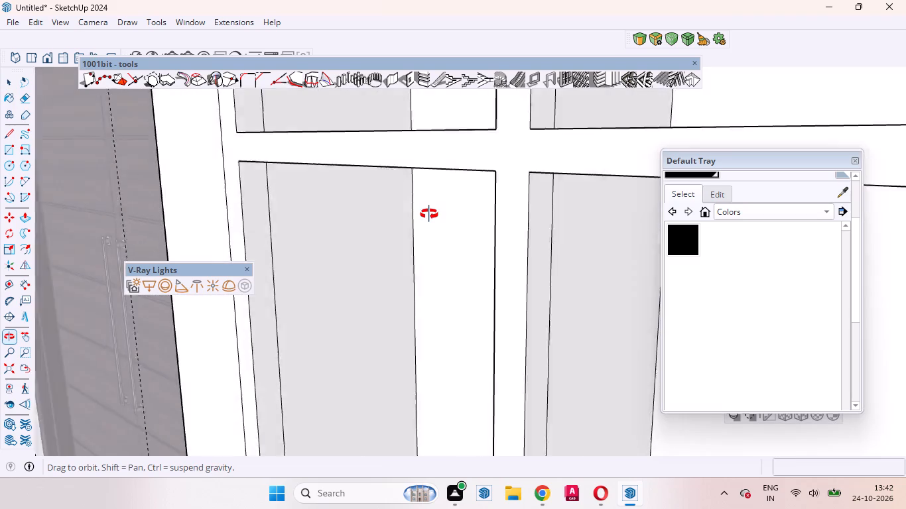
{"action": "middle_click_drag", "start_coordinate": [429, 214], "coordinate": [430, 279]}
{"action": "scroll", "coordinate": [440, 288], "scroll_direction": "down", "scroll_amount": 3}
{"action": "left_click", "coordinate": [422, 207]}
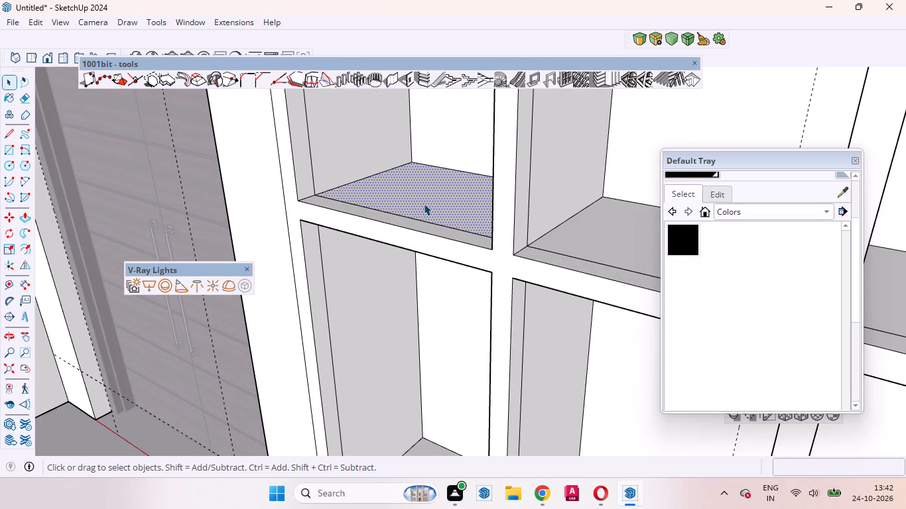
{"action": "key", "text": "p"}
{"action": "left_click", "coordinate": [424, 205]}
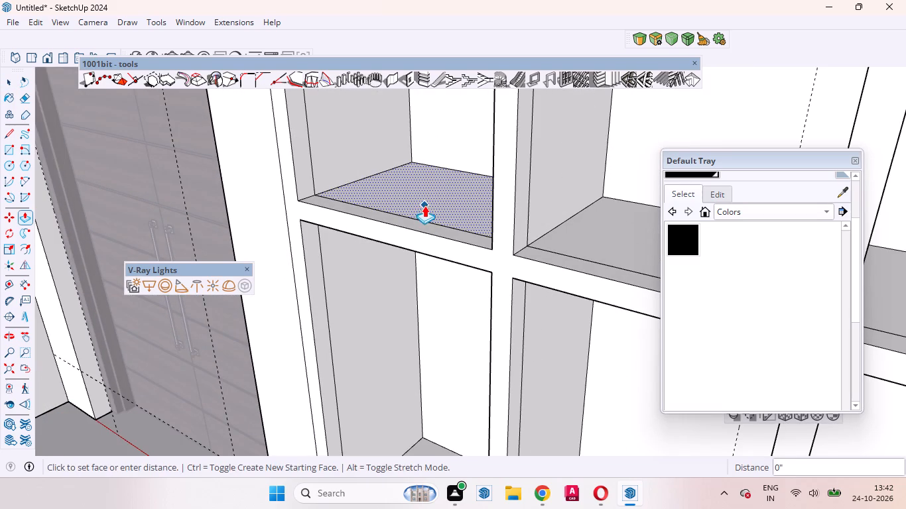
{"action": "left_click", "coordinate": [413, 246]}
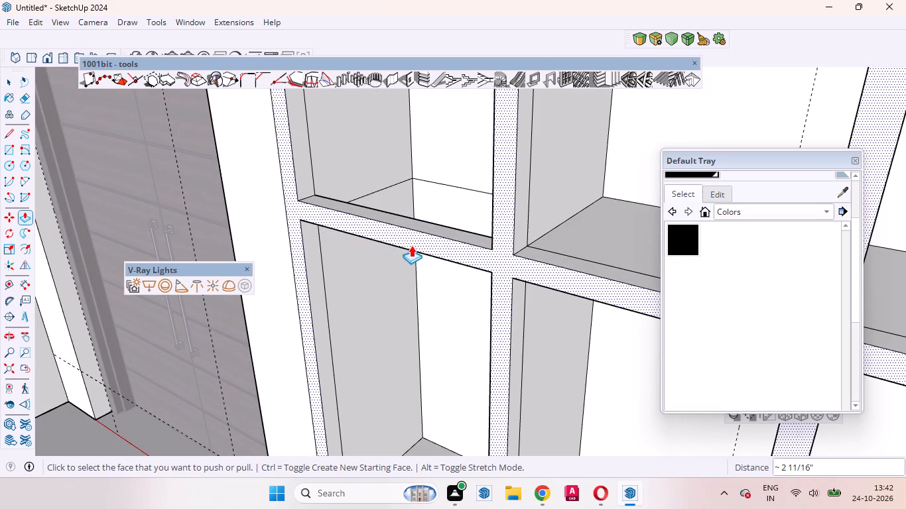
{"action": "double_click", "coordinate": [585, 232]}
Repeat the same downward push on the ledge behind the frame in the upper pane farthest from the double door.
{"action": "scroll", "coordinate": [330, 217], "scroll_direction": "down", "scroll_amount": 4}
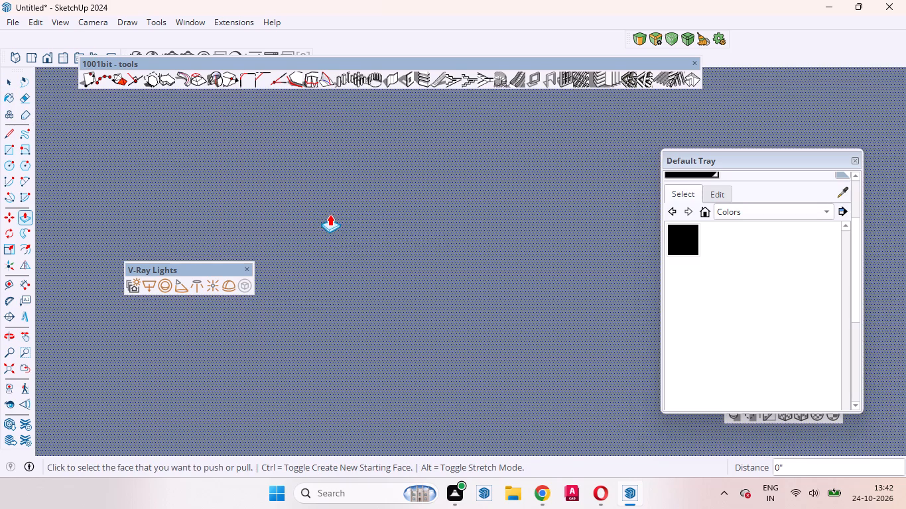
{"action": "scroll", "coordinate": [330, 214], "scroll_direction": "down", "scroll_amount": 2}
{"action": "left_click", "coordinate": [23, 363]}
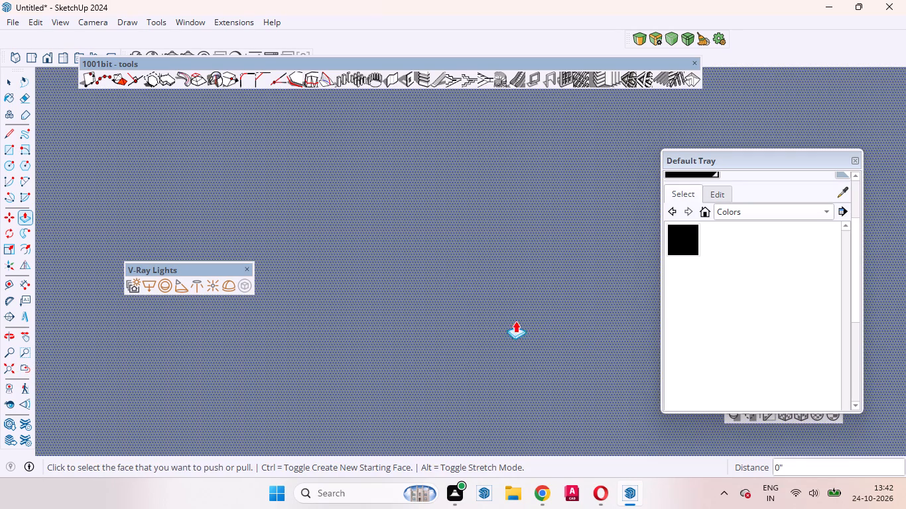
{"action": "left_click", "coordinate": [19, 370]}
{"action": "middle_click_drag", "start_coordinate": [427, 288], "coordinate": [499, 300]}
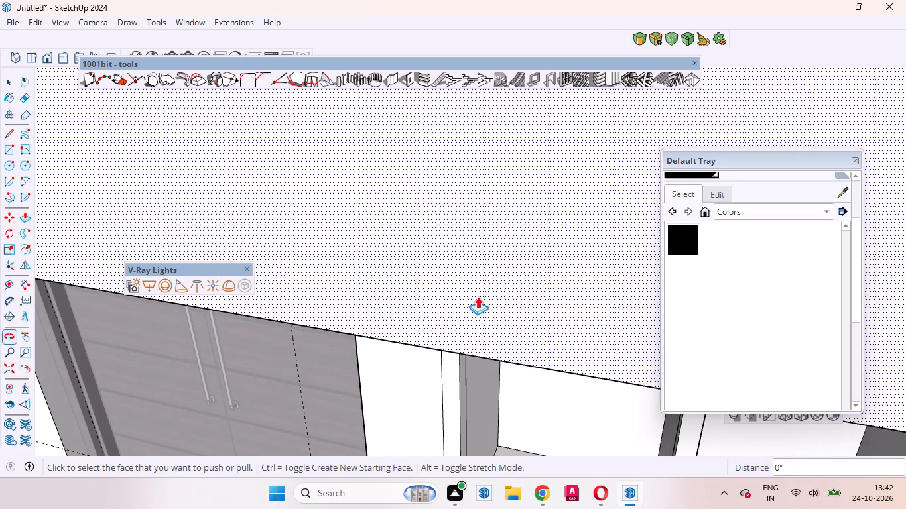
{"action": "scroll", "coordinate": [415, 270], "scroll_direction": "down", "scroll_amount": 10}
{"action": "scroll", "coordinate": [428, 168], "scroll_direction": "down", "scroll_amount": 16}
{"action": "scroll", "coordinate": [546, 303], "scroll_direction": "up", "scroll_amount": 2}
{"action": "scroll", "coordinate": [377, 298], "scroll_direction": "down", "scroll_amount": 4}
{"action": "middle_click_drag", "start_coordinate": [369, 308], "coordinate": [402, 231]}
{"action": "scroll", "coordinate": [613, 206], "scroll_direction": "up", "scroll_amount": 8}
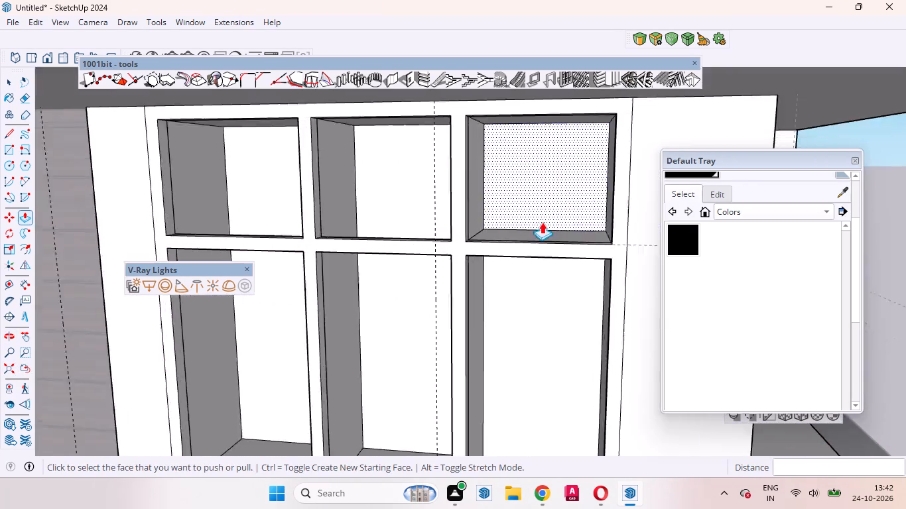
{"action": "scroll", "coordinate": [542, 222], "scroll_direction": "up", "scroll_amount": 6}
{"action": "double_click", "coordinate": [466, 244]}
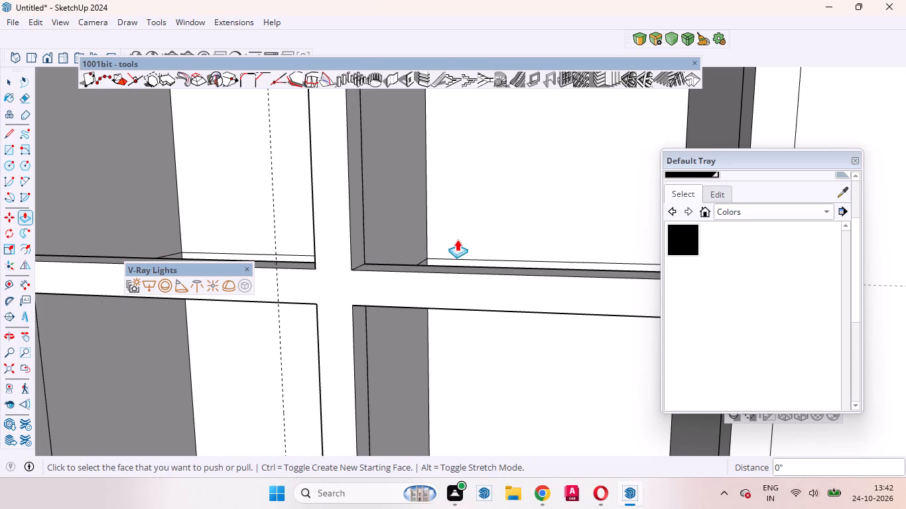
Push the door-side faces behind the frame toward the adjacent panes in the middle and far panes of both rows, starting with about 2 13/16".
{"action": "left_click", "coordinate": [390, 206]}
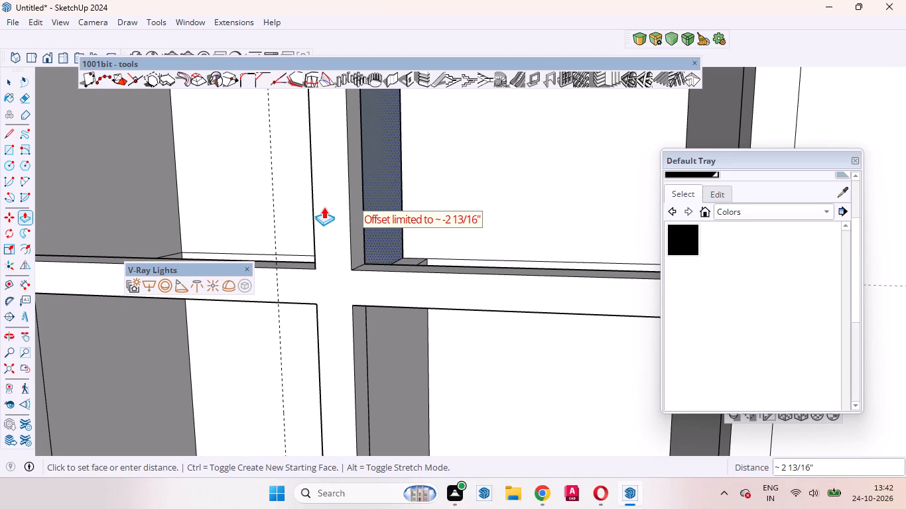
{"action": "left_click", "coordinate": [324, 207]}
{"action": "scroll", "coordinate": [499, 235], "scroll_direction": "down", "scroll_amount": 4}
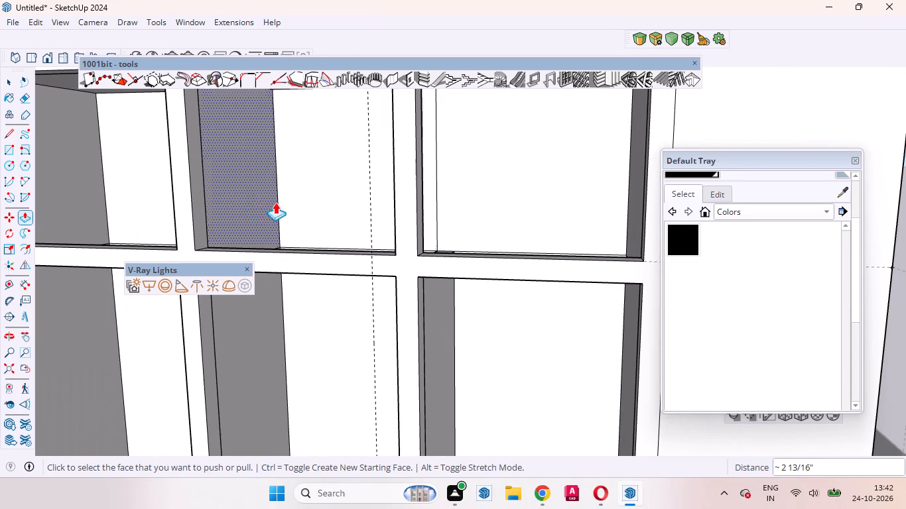
{"action": "double_click", "coordinate": [231, 198]}
{"action": "scroll", "coordinate": [438, 200], "scroll_direction": "down", "scroll_amount": 11}
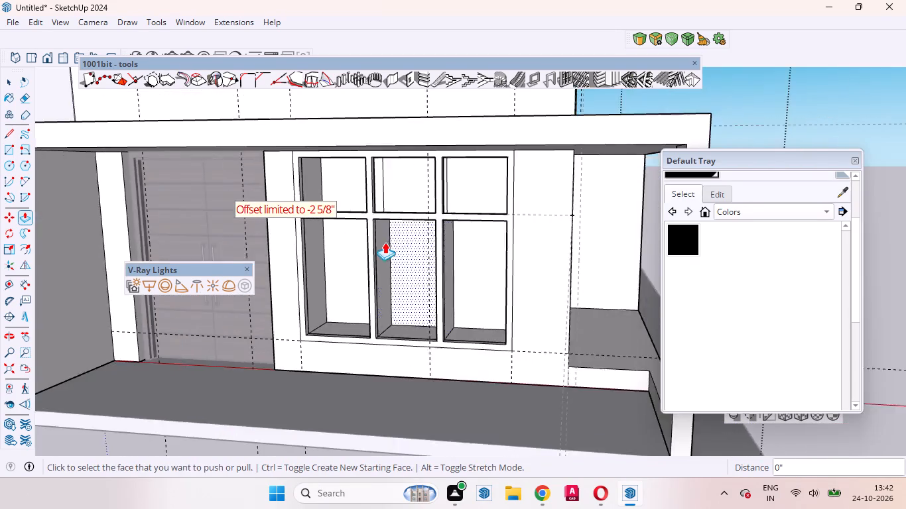
{"action": "scroll", "coordinate": [385, 242], "scroll_direction": "up", "scroll_amount": 4}
{"action": "double_click", "coordinate": [386, 243]}
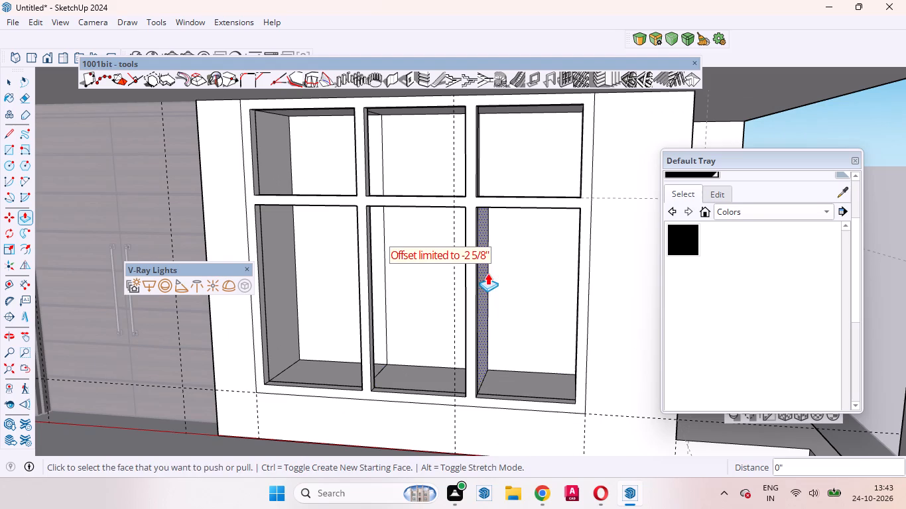
{"action": "middle_click_drag", "start_coordinate": [513, 319], "coordinate": [447, 343]}
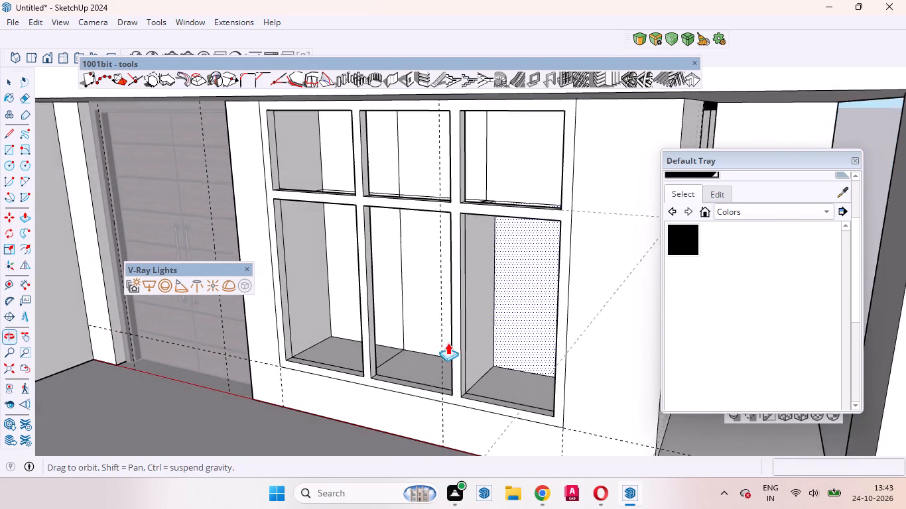
{"action": "scroll", "coordinate": [452, 343], "scroll_direction": "up", "scroll_amount": 1}
{"action": "double_click", "coordinate": [476, 321]}
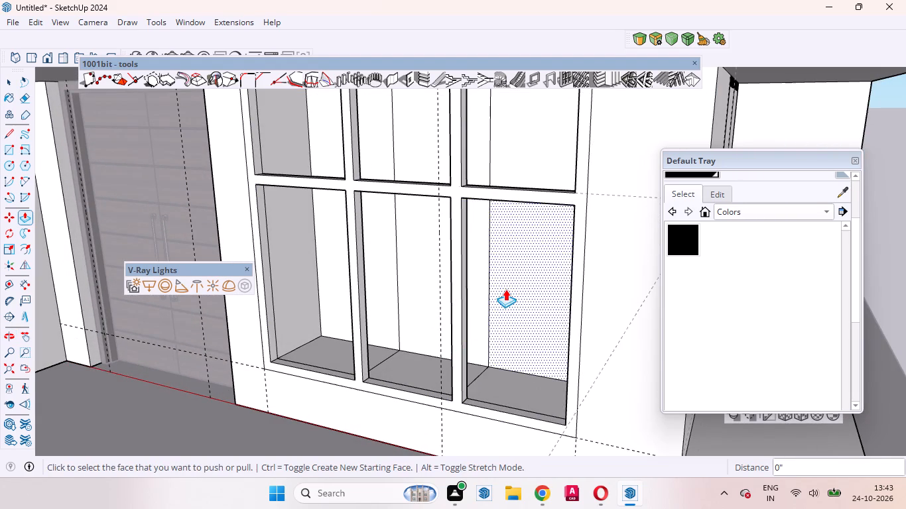
Push the sill and door-side face behind the frame outward about 2 11/16" in the lower pane nearest the double door.
{"action": "scroll", "coordinate": [507, 289], "scroll_direction": "down", "scroll_amount": 8}
{"action": "middle_click_drag", "start_coordinate": [466, 306], "coordinate": [644, 170]}
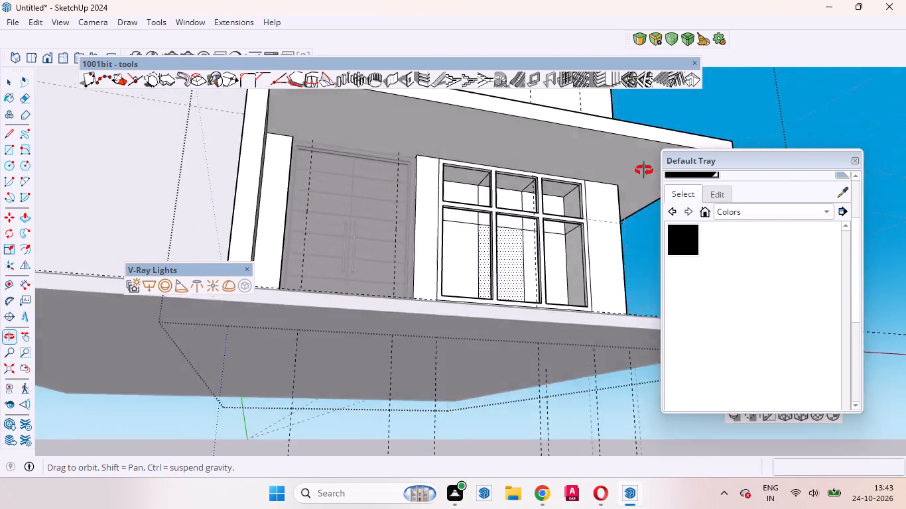
{"action": "middle_click_drag", "start_coordinate": [644, 170], "coordinate": [503, 361]}
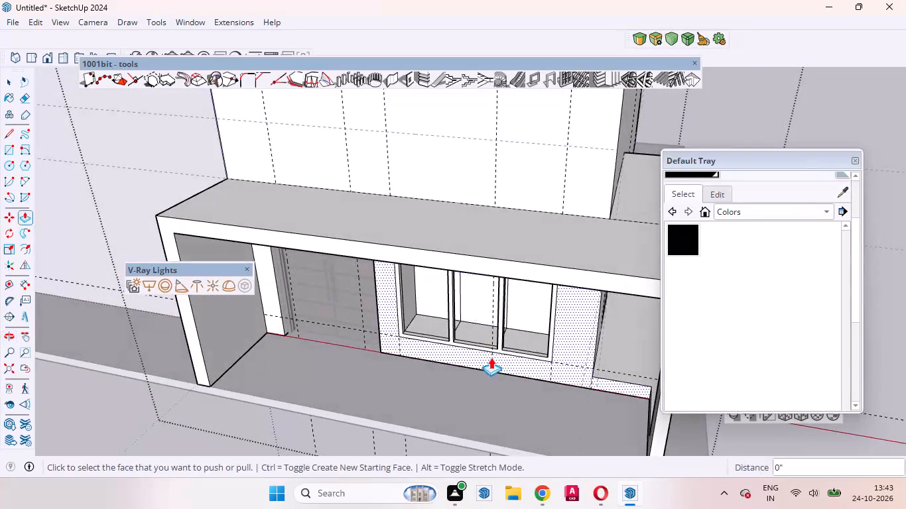
{"action": "scroll", "coordinate": [436, 348], "scroll_direction": "up", "scroll_amount": 9}
{"action": "scroll", "coordinate": [424, 294], "scroll_direction": "up", "scroll_amount": 7}
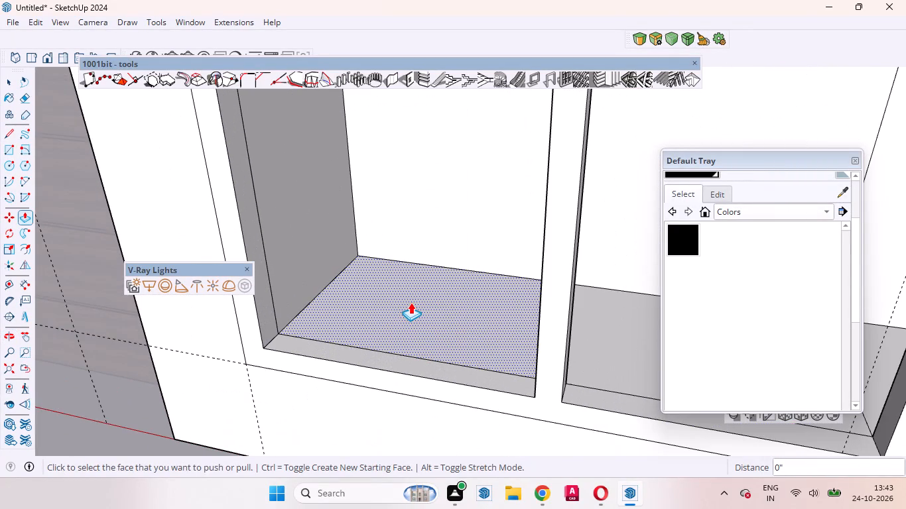
{"action": "left_click", "coordinate": [410, 302]}
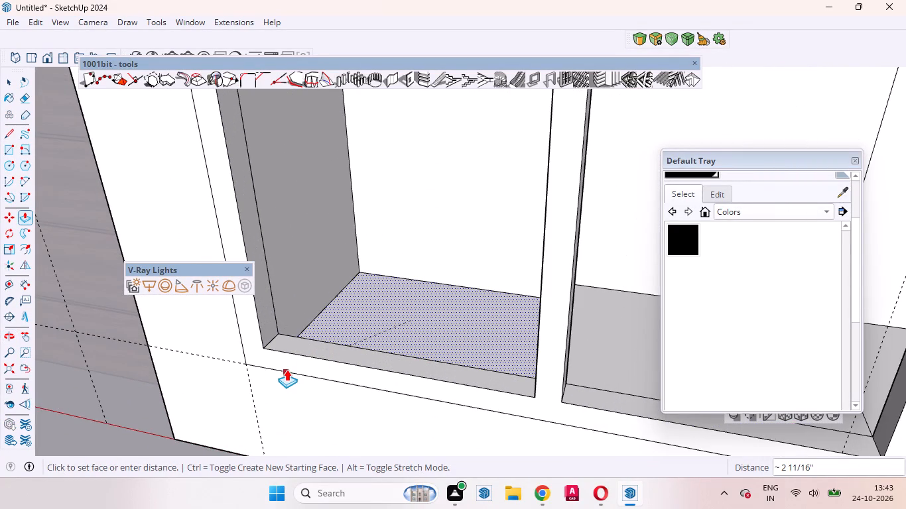
{"action": "left_click", "coordinate": [287, 369]}
{"action": "left_click", "coordinate": [298, 290]}
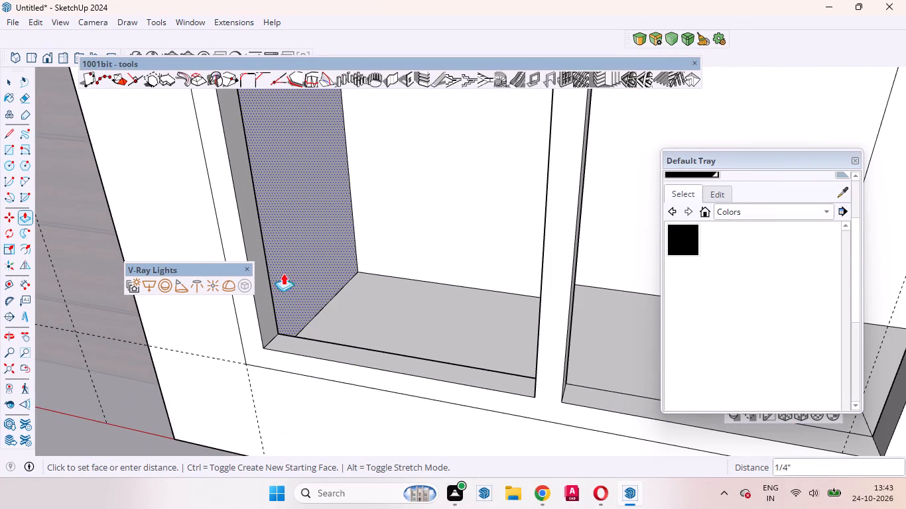
{"action": "left_click", "coordinate": [218, 238]}
Repeat the same outward push on the far lower pane's outer side face and sill, and on the middle lower pane's sill.
{"action": "scroll", "coordinate": [335, 266], "scroll_direction": "down", "scroll_amount": 9}
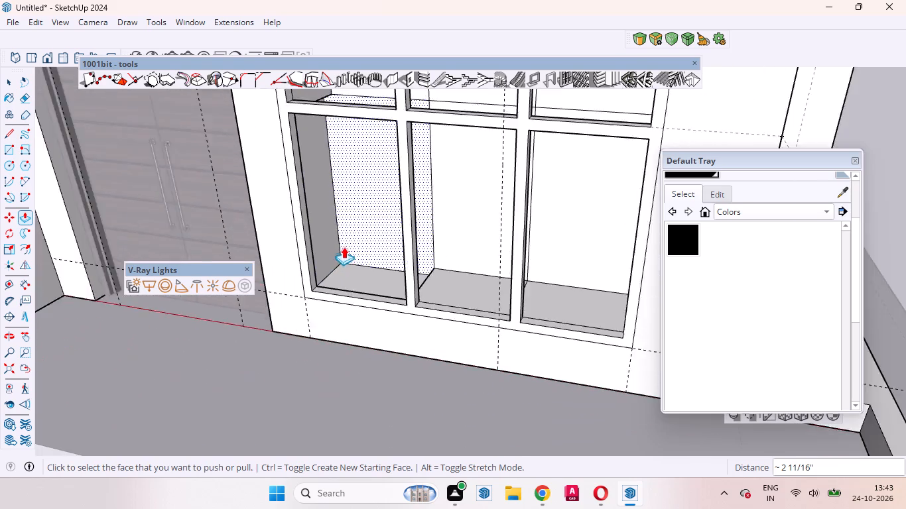
{"action": "scroll", "coordinate": [344, 247], "scroll_direction": "down", "scroll_amount": 4}
{"action": "middle_click_drag", "start_coordinate": [405, 272], "coordinate": [528, 214]}
{"action": "scroll", "coordinate": [529, 229], "scroll_direction": "up", "scroll_amount": 4}
{"action": "double_click", "coordinate": [531, 231]}
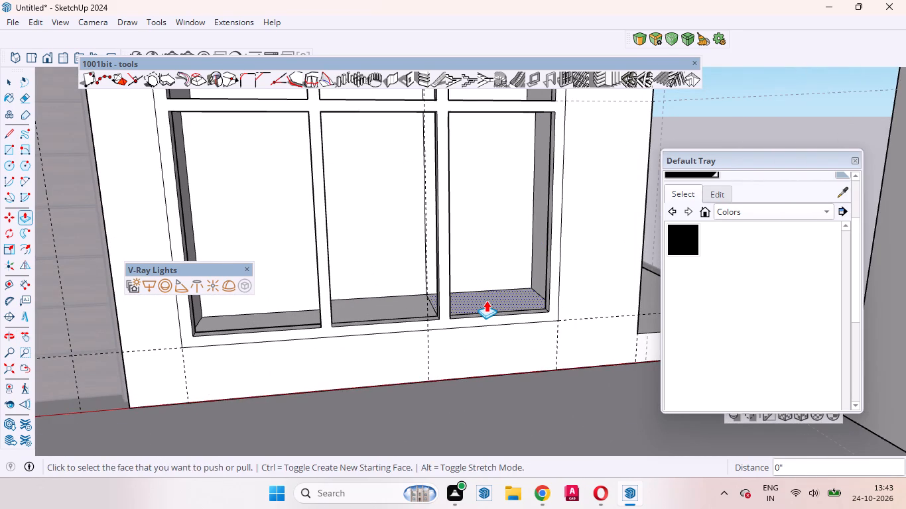
{"action": "double_click", "coordinate": [486, 300]}
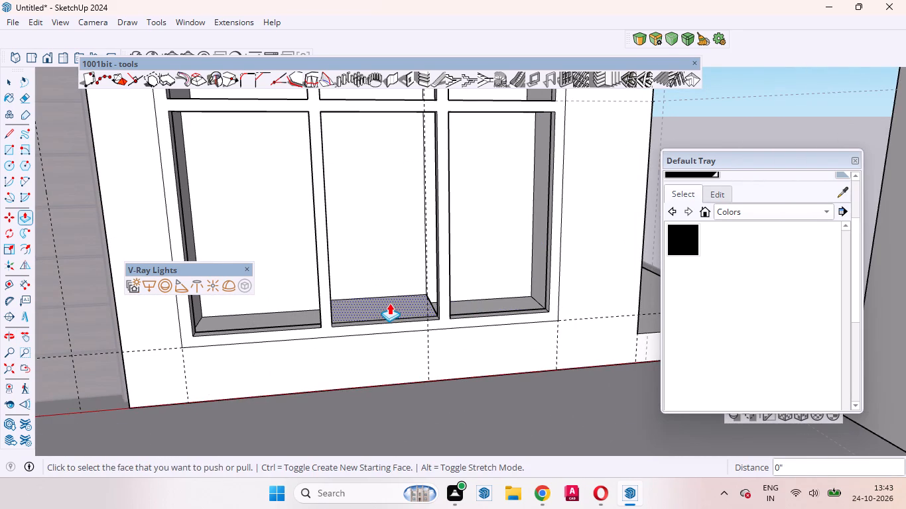
{"action": "double_click", "coordinate": [389, 303]}
Repeat the push on the door-side face behind the frame in the upper pane nearest the double door.
{"action": "middle_click_drag", "start_coordinate": [456, 302], "coordinate": [280, 352]}
{"action": "scroll", "coordinate": [500, 310], "scroll_direction": "down", "scroll_amount": 7}
{"action": "scroll", "coordinate": [403, 223], "scroll_direction": "up", "scroll_amount": 8}
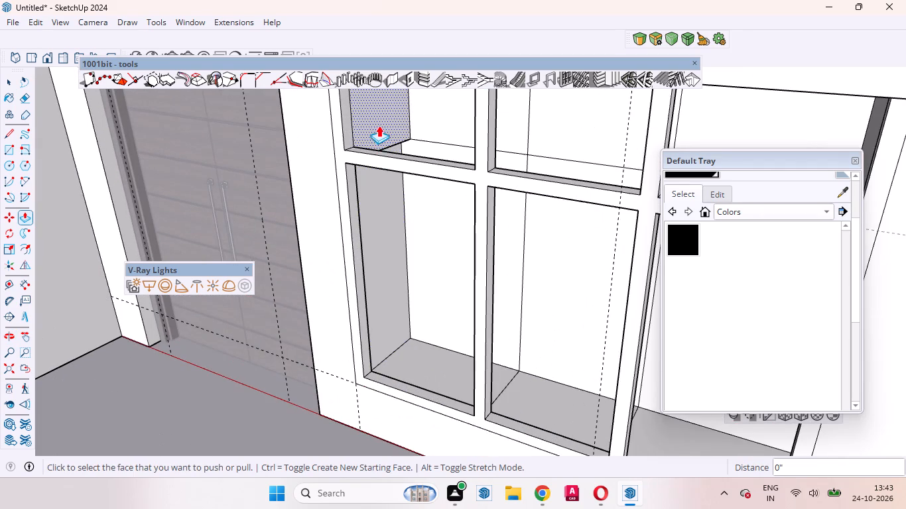
{"action": "double_click", "coordinate": [378, 119]}
{"action": "middle_click_drag", "start_coordinate": [435, 146], "coordinate": [462, 116]}
{"action": "scroll", "coordinate": [458, 241], "scroll_direction": "down", "scroll_amount": 9}
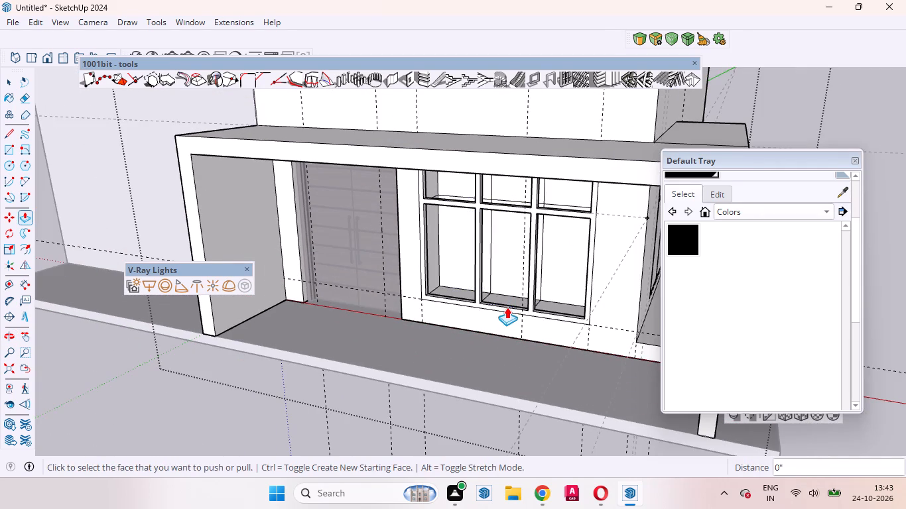
Paint the window frame's front black, plus the far-facing side of the lower mullion nearest the double door.
{"action": "key", "text": "space"}
{"action": "scroll", "coordinate": [684, 232], "scroll_direction": "up", "scroll_amount": 4}
{"action": "left_click", "coordinate": [679, 379]}
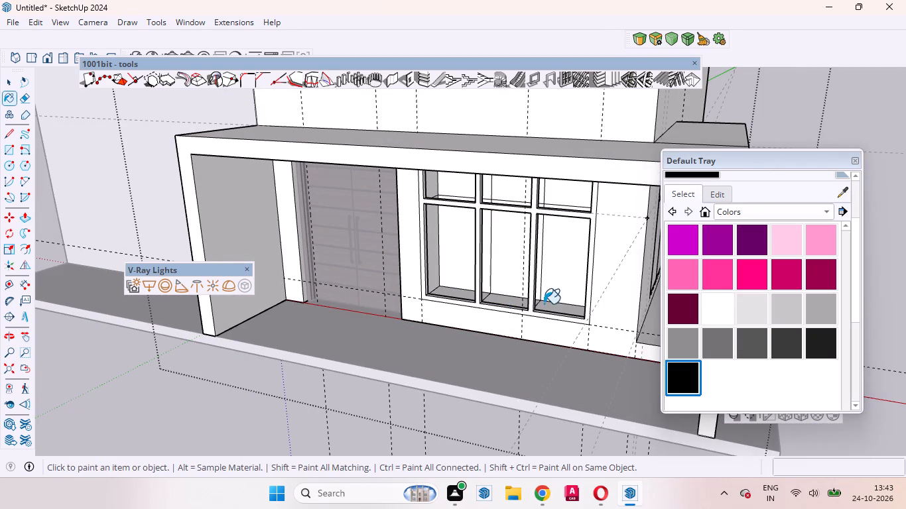
{"action": "scroll", "coordinate": [480, 270], "scroll_direction": "up", "scroll_amount": 10}
{"action": "left_click", "coordinate": [478, 241]}
{"action": "scroll", "coordinate": [480, 237], "scroll_direction": "up", "scroll_amount": 9}
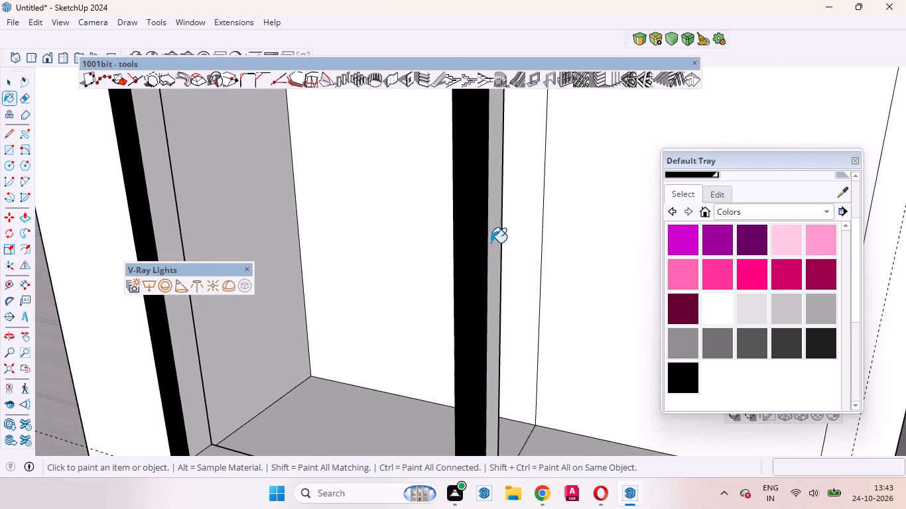
{"action": "left_click", "coordinate": [494, 242]}
In the lower pane nearest the double door, paint the door-side frame member's inner and back faces and the bottom member's back and top black.
{"action": "scroll", "coordinate": [491, 238], "scroll_direction": "down", "scroll_amount": 8}
{"action": "middle_click_drag", "start_coordinate": [500, 301], "coordinate": [454, 343]}
{"action": "scroll", "coordinate": [448, 342], "scroll_direction": "up", "scroll_amount": 1}
{"action": "scroll", "coordinate": [269, 312], "scroll_direction": "up", "scroll_amount": 4}
{"action": "left_click", "coordinate": [283, 290]}
{"action": "scroll", "coordinate": [289, 282], "scroll_direction": "up", "scroll_amount": 9}
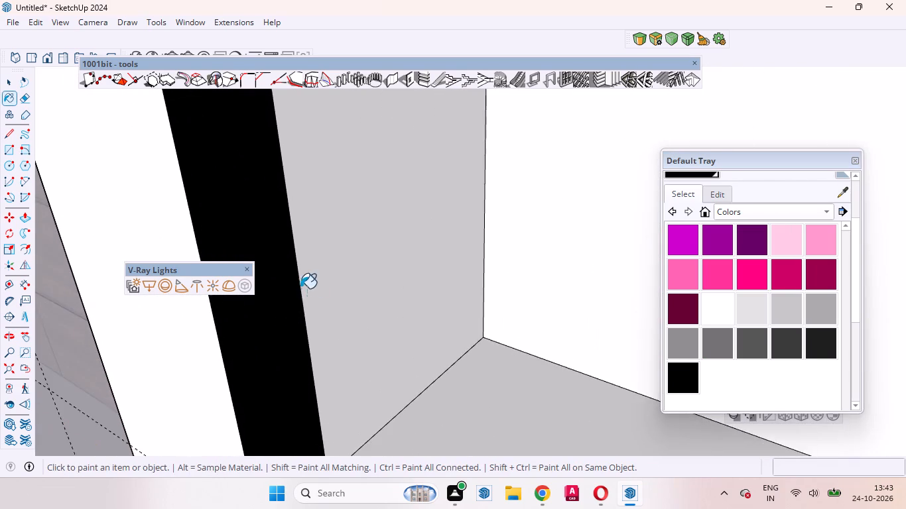
{"action": "middle_click_drag", "start_coordinate": [307, 296], "coordinate": [68, 335]}
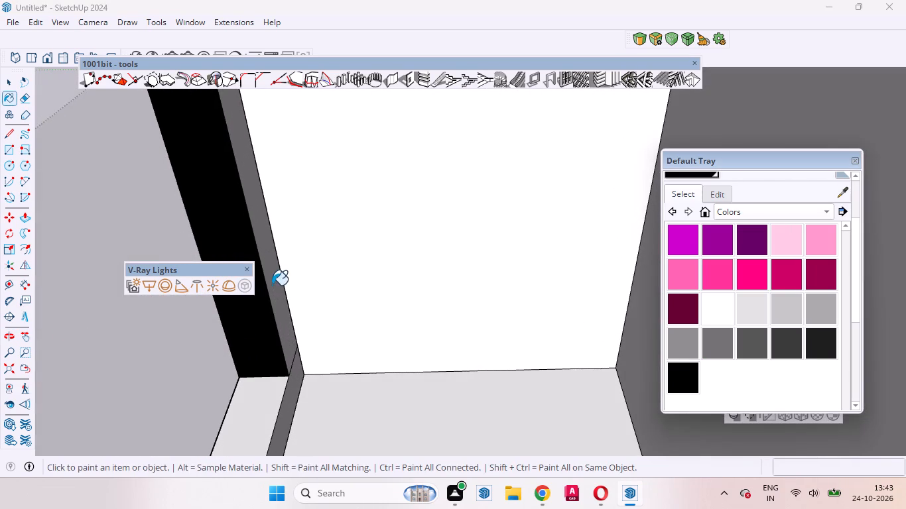
{"action": "left_click", "coordinate": [277, 278]}
{"action": "left_click", "coordinate": [289, 388]}
{"action": "left_click", "coordinate": [250, 398]}
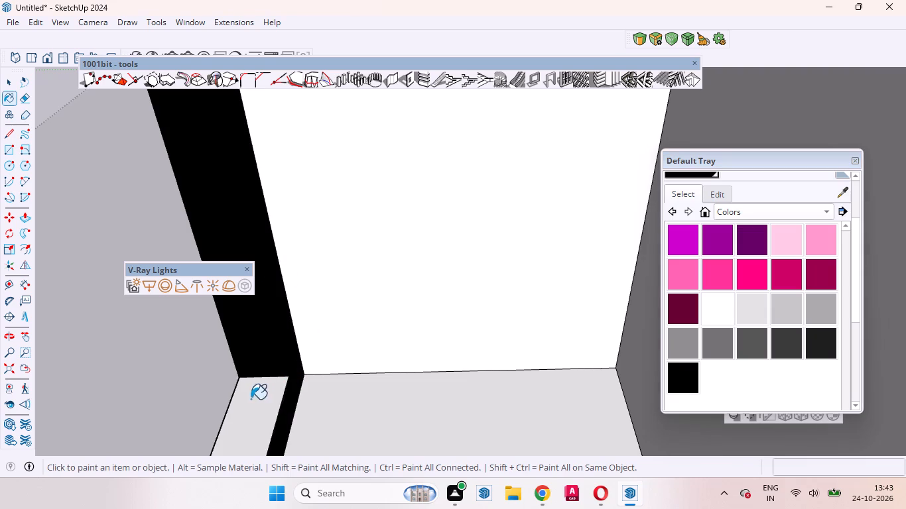
Paint black the far mullion's door-facing sides above and below the crossbar, and the crossbar's top in the middle and far upper panes.
{"action": "scroll", "coordinate": [376, 293], "scroll_direction": "down", "scroll_amount": 4}
{"action": "middle_click_drag", "start_coordinate": [244, 339], "coordinate": [397, 328]}
{"action": "scroll", "coordinate": [286, 327], "scroll_direction": "down", "scroll_amount": 9}
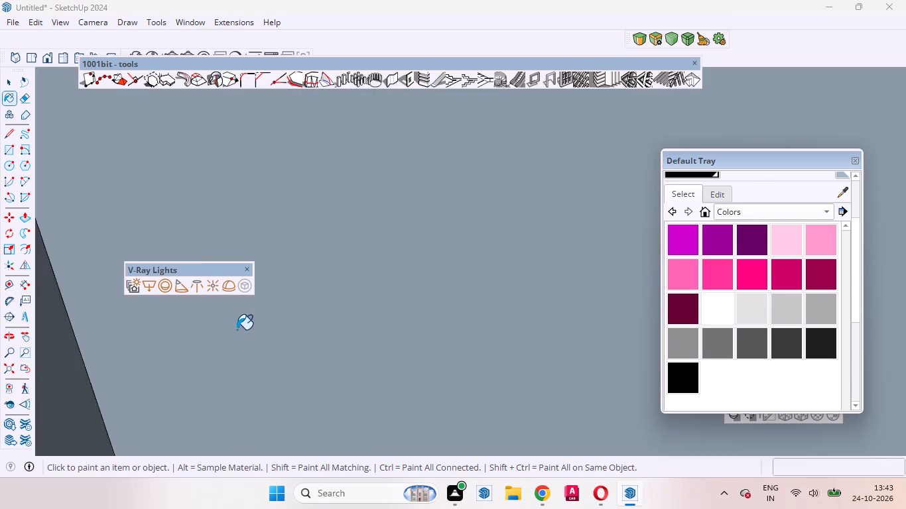
{"action": "scroll", "coordinate": [237, 329], "scroll_direction": "down", "scroll_amount": 5}
{"action": "left_click", "coordinate": [27, 370]}
{"action": "scroll", "coordinate": [436, 300], "scroll_direction": "down", "scroll_amount": 8}
{"action": "middle_click_drag", "start_coordinate": [346, 321], "coordinate": [417, 325]}
{"action": "scroll", "coordinate": [275, 325], "scroll_direction": "down", "scroll_amount": 9}
{"action": "middle_click_drag", "start_coordinate": [442, 337], "coordinate": [637, 239]}
{"action": "scroll", "coordinate": [649, 154], "scroll_direction": "up", "scroll_amount": 12}
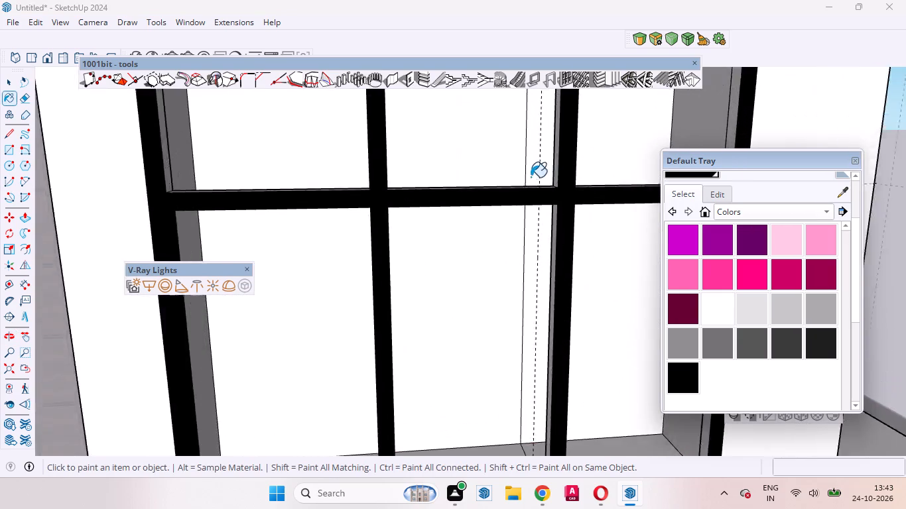
{"action": "scroll", "coordinate": [531, 177], "scroll_direction": "up", "scroll_amount": 8}
{"action": "left_click", "coordinate": [587, 174]}
{"action": "left_click", "coordinate": [560, 224]}
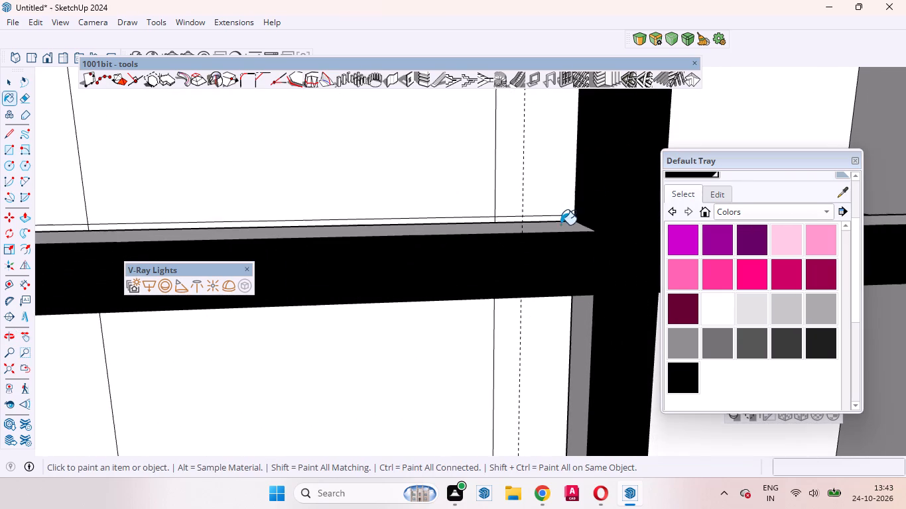
{"action": "left_click", "coordinate": [582, 311]}
{"action": "scroll", "coordinate": [490, 282], "scroll_direction": "down", "scroll_amount": 13}
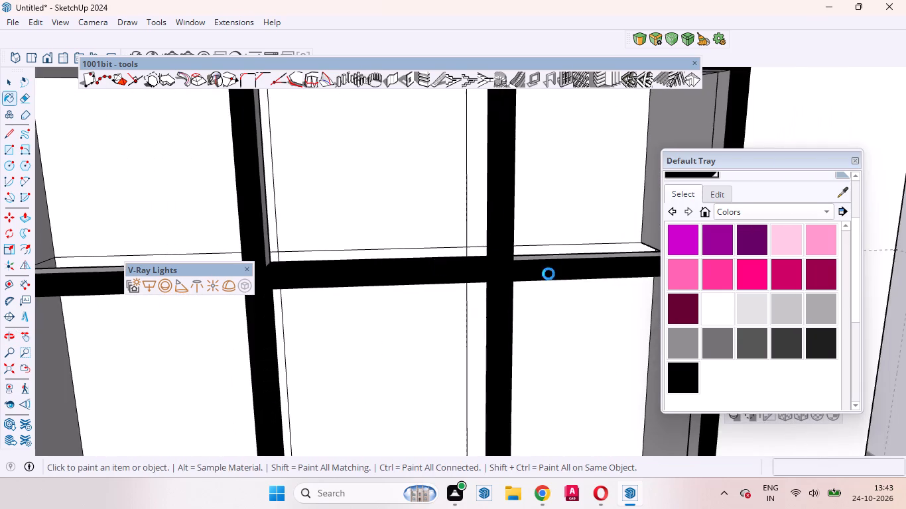
{"action": "scroll", "coordinate": [549, 274], "scroll_direction": "up", "scroll_amount": 13}
{"action": "left_click", "coordinate": [522, 256]}
Paint black the far-facing sides of the mullions, and the crossbar top and door-side frame face in the upper pane nearest the door.
{"action": "middle_click_drag", "start_coordinate": [481, 251], "coordinate": [348, 264]}
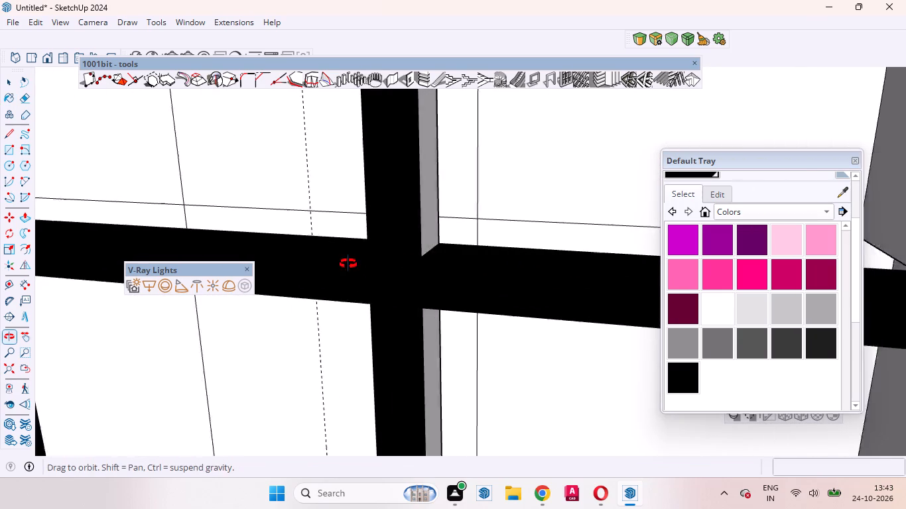
{"action": "middle_click_drag", "start_coordinate": [348, 264], "coordinate": [338, 262]}
{"action": "left_click", "coordinate": [432, 209]}
{"action": "left_click", "coordinate": [431, 337]}
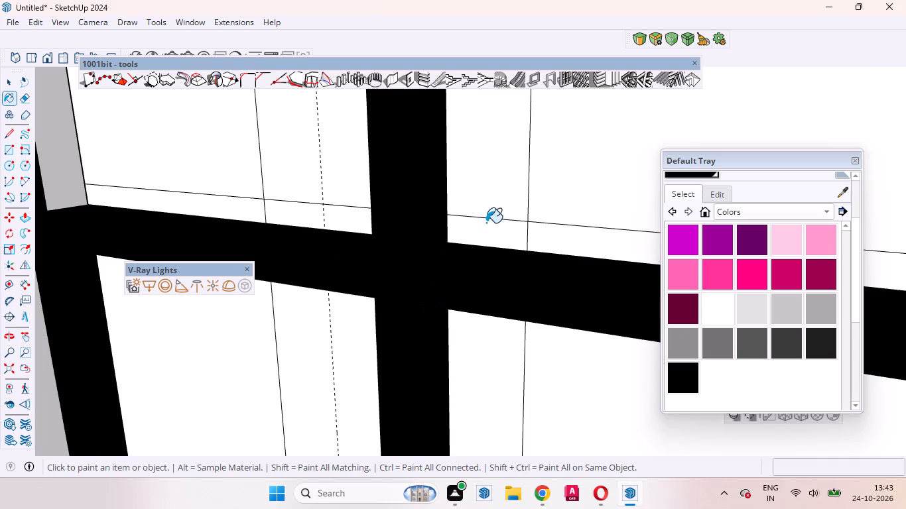
{"action": "middle_click_drag", "start_coordinate": [482, 242], "coordinate": [424, 292]}
{"action": "left_click", "coordinate": [85, 160]}
{"action": "scroll", "coordinate": [448, 209], "scroll_direction": "down", "scroll_amount": 2}
{"action": "left_click", "coordinate": [94, 175]}
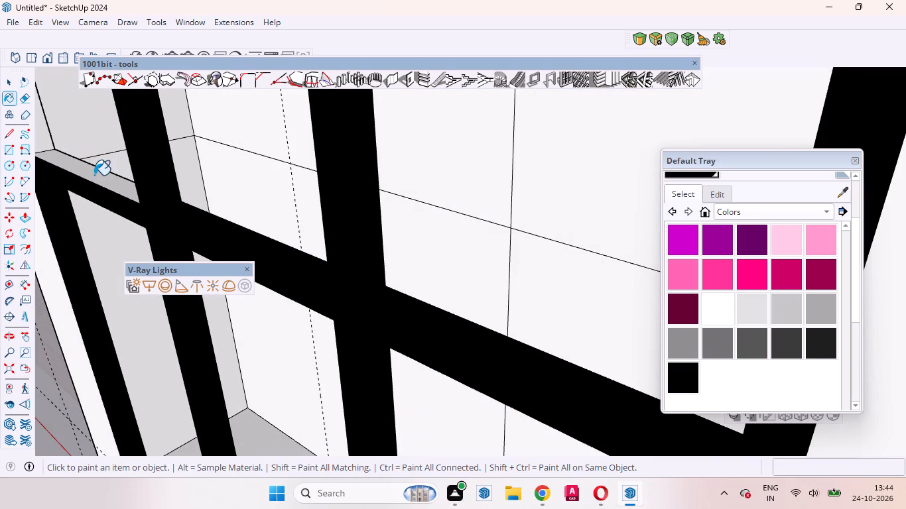
{"action": "left_click", "coordinate": [39, 133]}
Paint the bottom frame member's top black in the far and middle lower panes, plus the far frame member's inner side.
{"action": "middle_click_drag", "start_coordinate": [159, 199], "coordinate": [293, 214]}
{"action": "scroll", "coordinate": [314, 204], "scroll_direction": "down", "scroll_amount": 8}
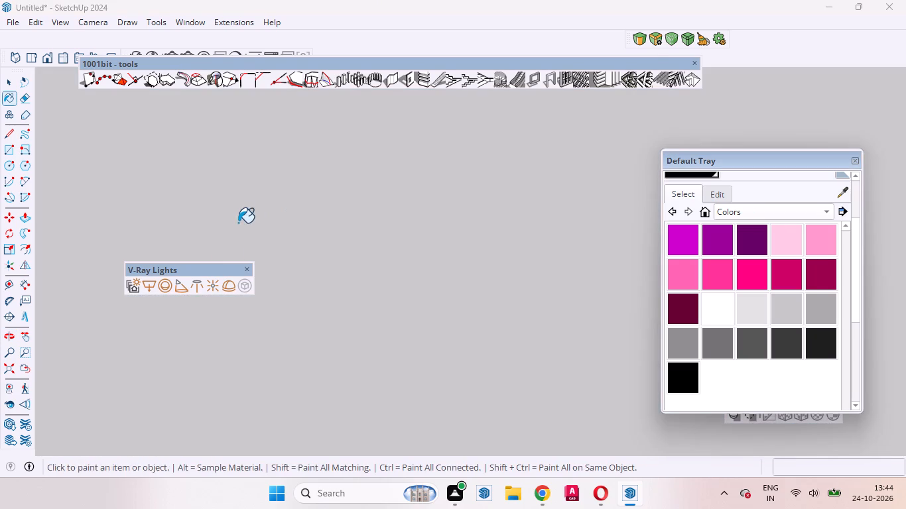
{"action": "scroll", "coordinate": [238, 223], "scroll_direction": "down", "scroll_amount": 2}
{"action": "left_click", "coordinate": [21, 371]}
{"action": "scroll", "coordinate": [466, 268], "scroll_direction": "down", "scroll_amount": 15}
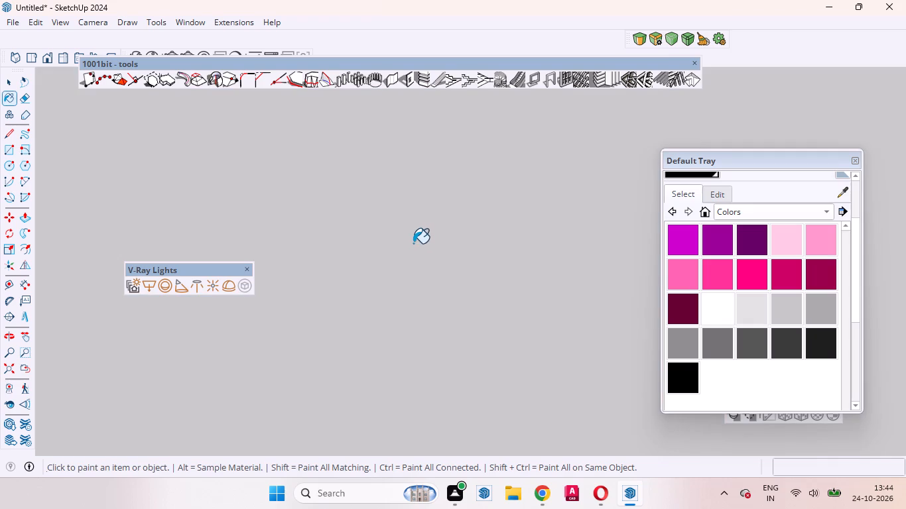
{"action": "scroll", "coordinate": [413, 243], "scroll_direction": "down", "scroll_amount": 20}
{"action": "scroll", "coordinate": [413, 243], "scroll_direction": "down", "scroll_amount": 2}
{"action": "left_click", "coordinate": [11, 370]}
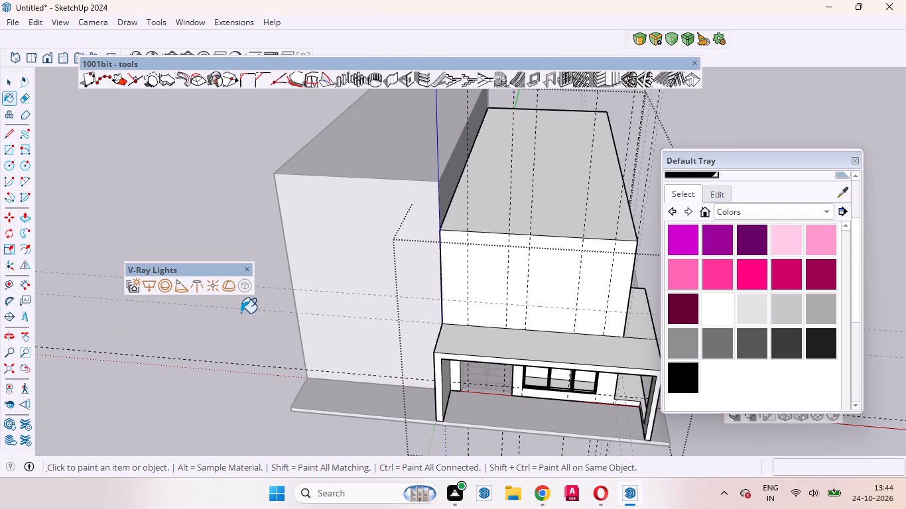
{"action": "scroll", "coordinate": [338, 316], "scroll_direction": "down", "scroll_amount": 4}
{"action": "scroll", "coordinate": [509, 412], "scroll_direction": "up", "scroll_amount": 9}
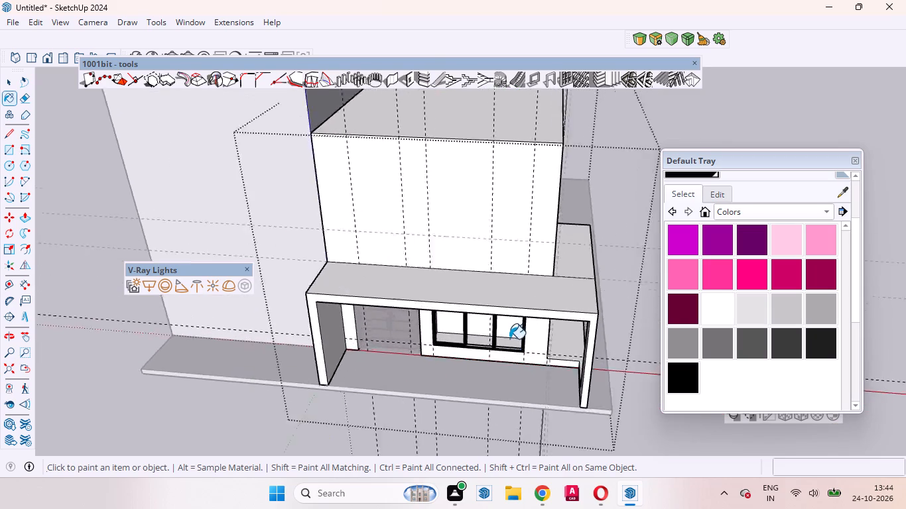
{"action": "scroll", "coordinate": [509, 339], "scroll_direction": "up", "scroll_amount": 20}
{"action": "scroll", "coordinate": [509, 339], "scroll_direction": "up", "scroll_amount": 1}
{"action": "left_click", "coordinate": [420, 361]}
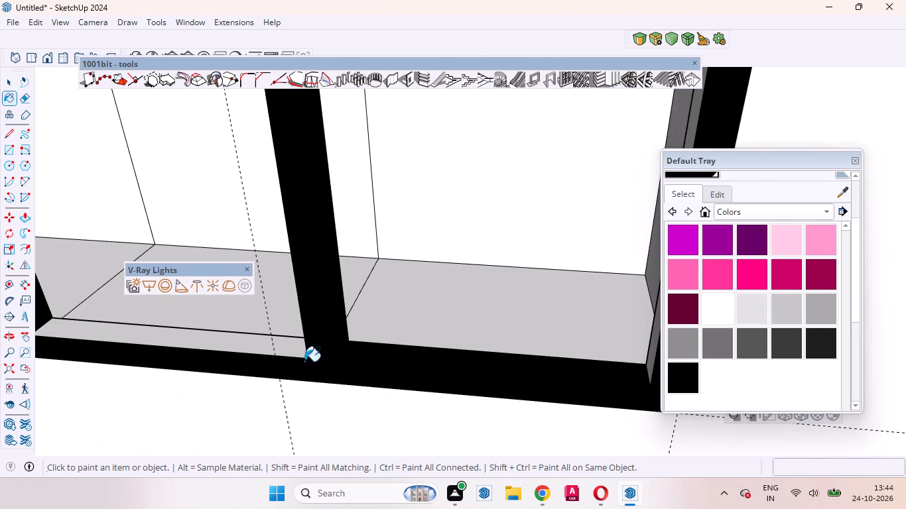
{"action": "left_click", "coordinate": [236, 341]}
{"action": "middle_click_drag", "start_coordinate": [336, 369], "coordinate": [581, 314]}
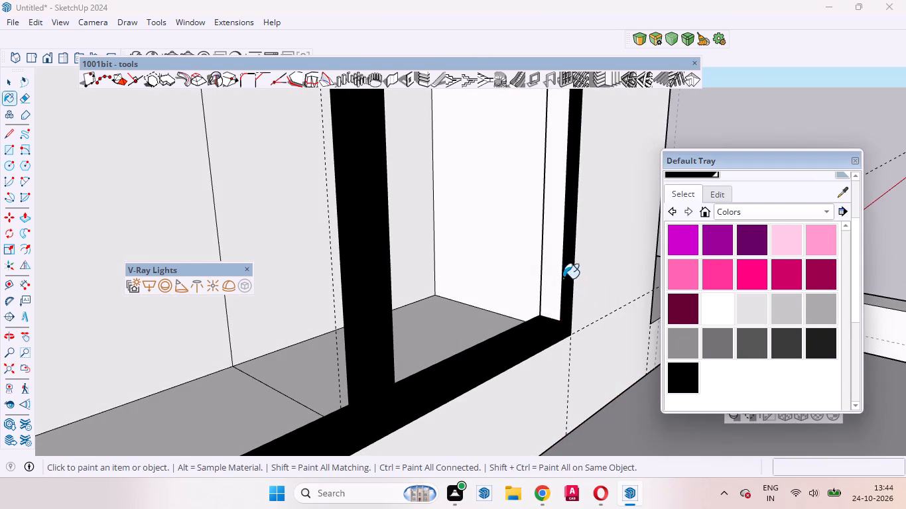
{"action": "left_click", "coordinate": [551, 270]}
Paint the back faces of the far mullion, bottom member and far frame member black around the far lower pane.
{"action": "middle_click_drag", "start_coordinate": [462, 322], "coordinate": [676, 359]}
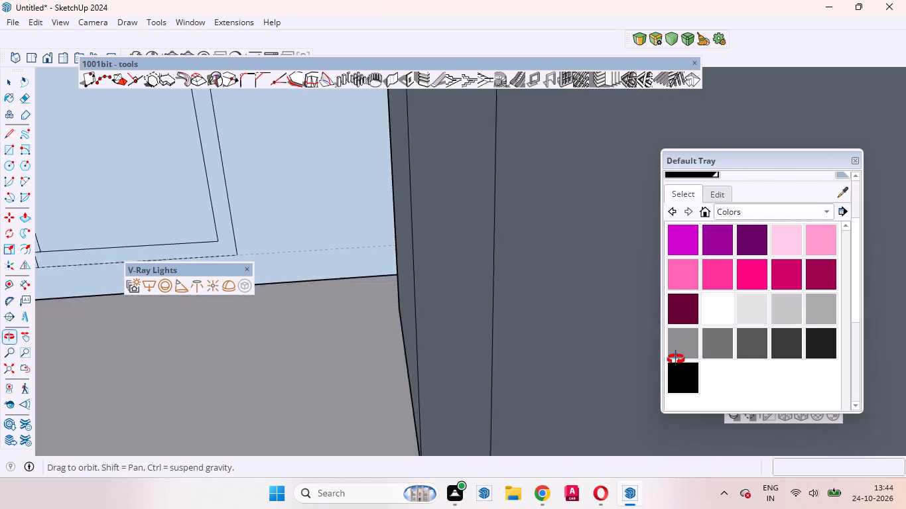
{"action": "middle_click_drag", "start_coordinate": [676, 359], "coordinate": [652, 361]}
{"action": "scroll", "coordinate": [651, 361], "scroll_direction": "up", "scroll_amount": 5}
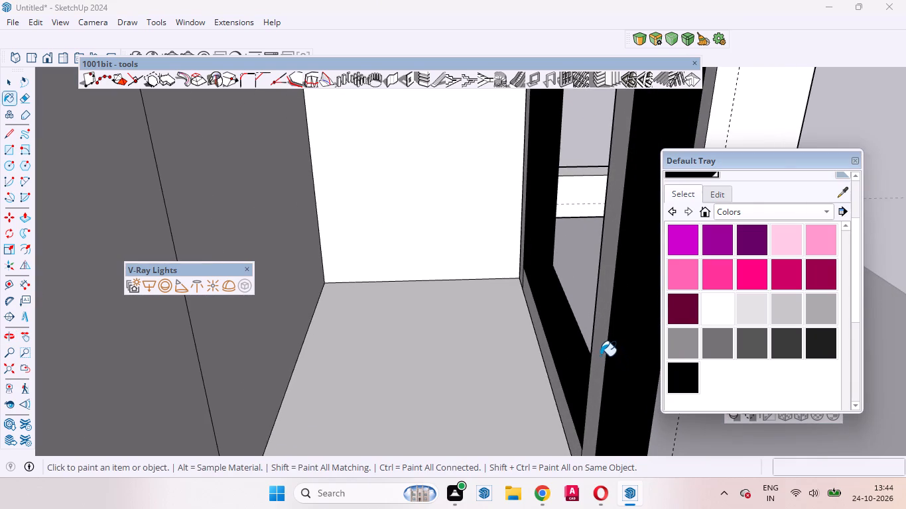
{"action": "left_click", "coordinate": [600, 355]}
{"action": "scroll", "coordinate": [534, 355], "scroll_direction": "up", "scroll_amount": 9}
{"action": "left_click", "coordinate": [546, 331]}
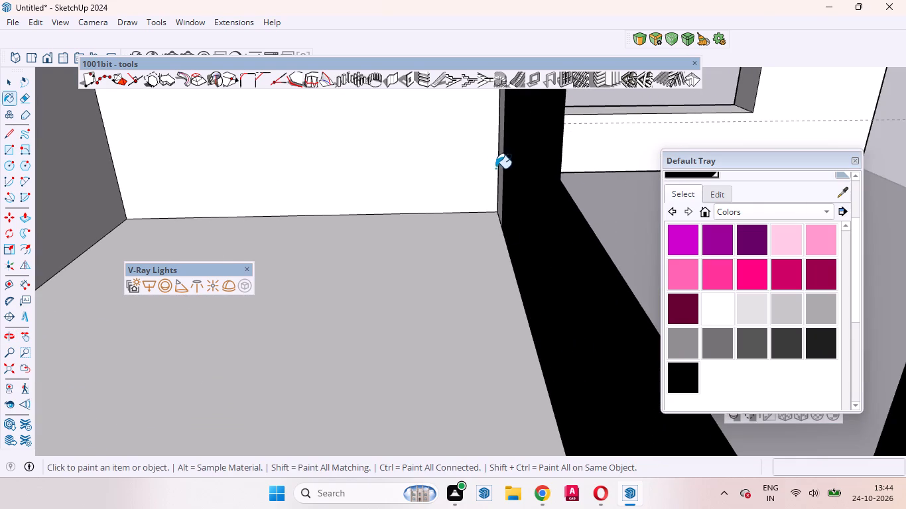
{"action": "left_click", "coordinate": [499, 166]}
Repeat the outward push on the outer side face behind the frame in the upper pane farthest from the double door.
{"action": "scroll", "coordinate": [513, 233], "scroll_direction": "down", "scroll_amount": 5}
{"action": "middle_click_drag", "start_coordinate": [525, 244], "coordinate": [446, 276]}
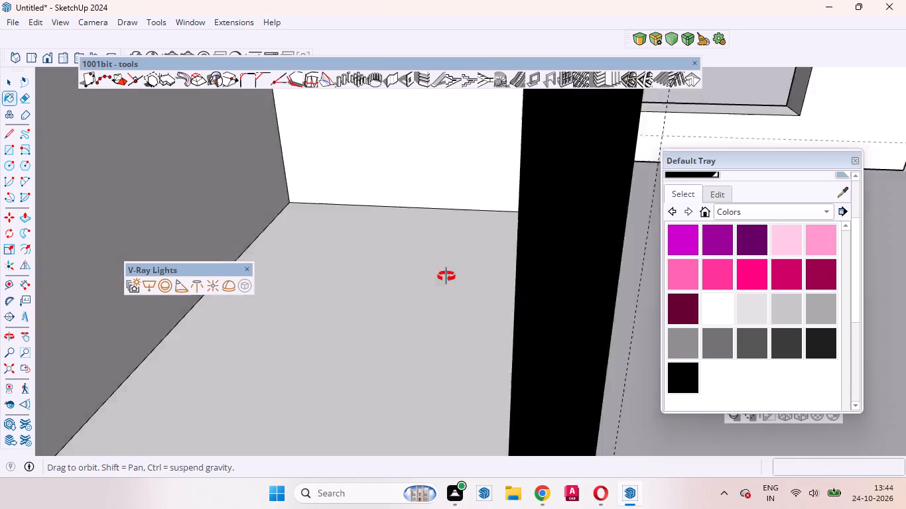
{"action": "middle_click_drag", "start_coordinate": [446, 276], "coordinate": [343, 321]}
{"action": "scroll", "coordinate": [539, 335], "scroll_direction": "down", "scroll_amount": 8}
{"action": "middle_click_drag", "start_coordinate": [541, 364], "coordinate": [426, 331]}
{"action": "scroll", "coordinate": [495, 357], "scroll_direction": "down", "scroll_amount": 2}
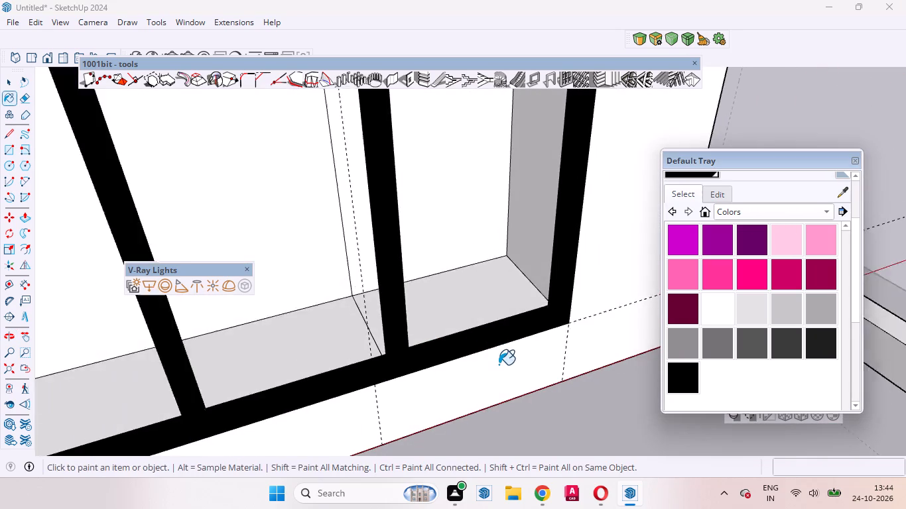
{"action": "scroll", "coordinate": [499, 365], "scroll_direction": "down", "scroll_amount": 6}
{"action": "scroll", "coordinate": [499, 367], "scroll_direction": "up", "scroll_amount": 1}
{"action": "middle_click_drag", "start_coordinate": [499, 367], "coordinate": [568, 152]}
{"action": "scroll", "coordinate": [528, 152], "scroll_direction": "up", "scroll_amount": 4}
{"action": "key", "text": "space"}
{"action": "left_click", "coordinate": [482, 184]}
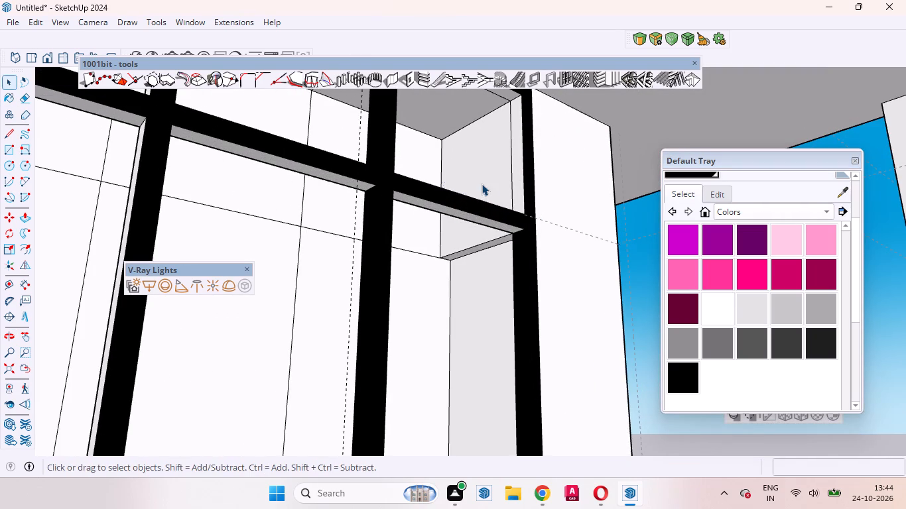
{"action": "key", "text": "p"}
{"action": "double_click", "coordinate": [484, 180]}
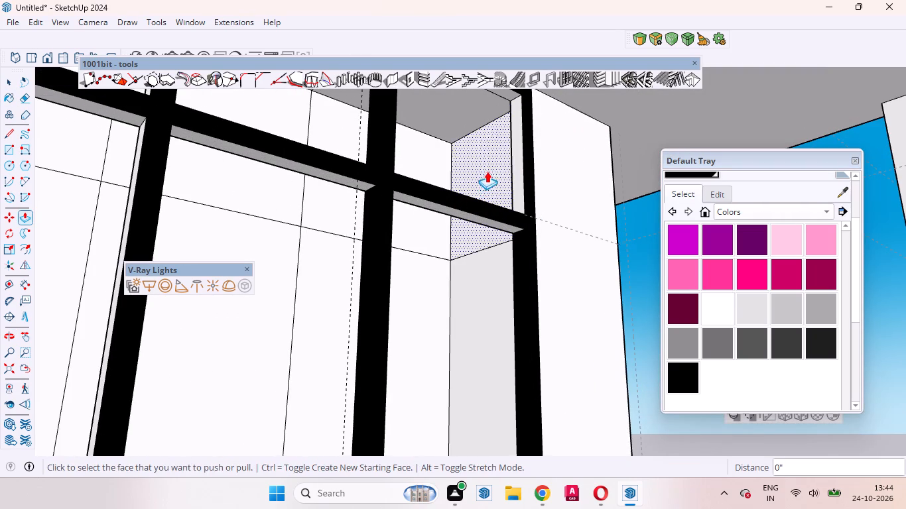
Paint black the far upper frame member's inner side, the crossbar's underside in the far and middle panes, and the near mullion's lower door-facing side.
{"action": "key", "text": "space"}
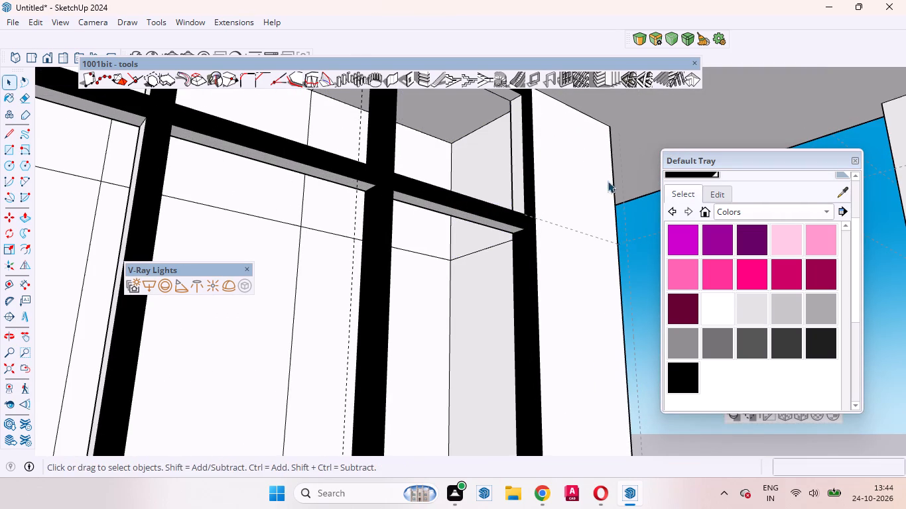
{"action": "left_click", "coordinate": [679, 176]}
{"action": "left_click", "coordinate": [519, 179]}
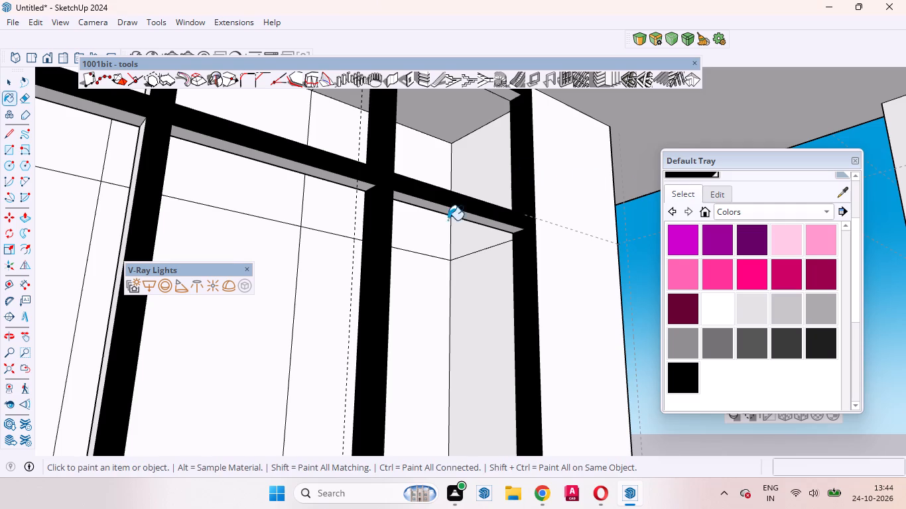
{"action": "scroll", "coordinate": [440, 213], "scroll_direction": "up", "scroll_amount": 4}
{"action": "left_click", "coordinate": [440, 207]}
{"action": "left_click", "coordinate": [318, 168]}
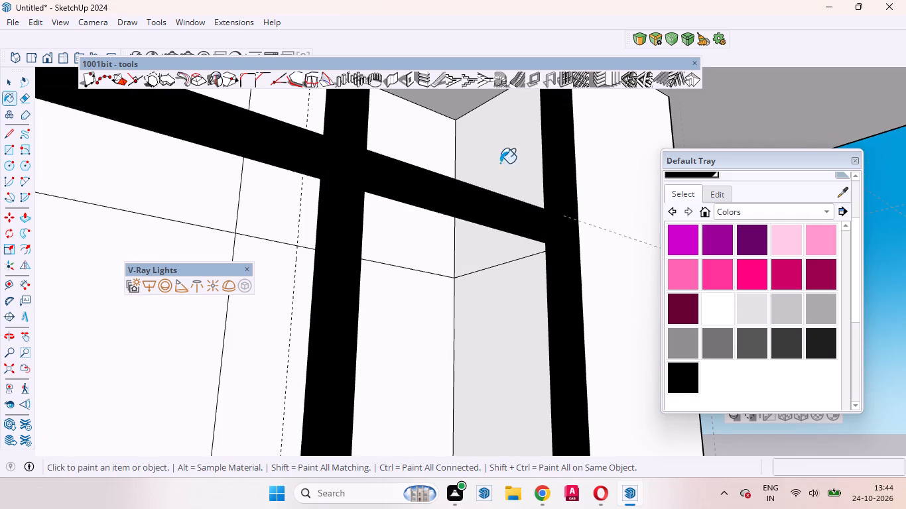
{"action": "scroll", "coordinate": [519, 172], "scroll_direction": "down", "scroll_amount": 7}
{"action": "left_click", "coordinate": [314, 173]}
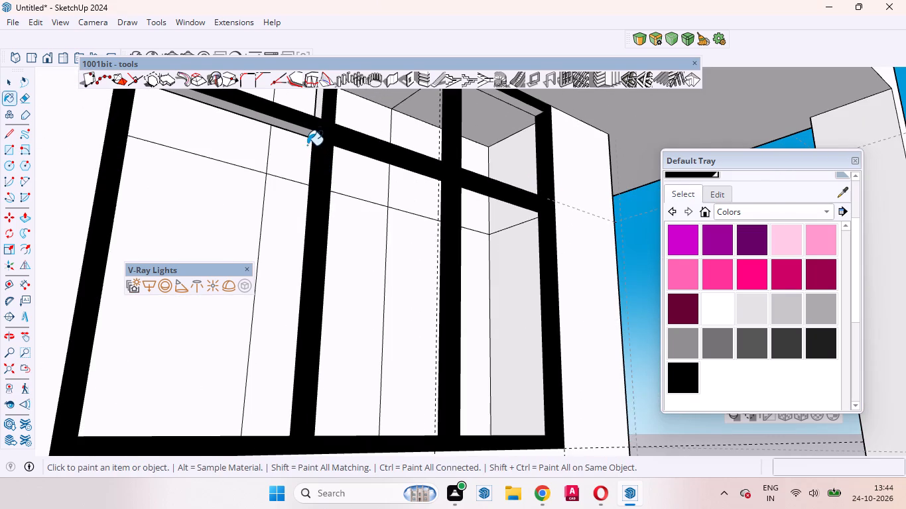
Paint the crossbar's underside in the pane nearest the door and the near mullion's upper door-facing side black, undoing the stray wall fill.
{"action": "left_click", "coordinate": [306, 141]}
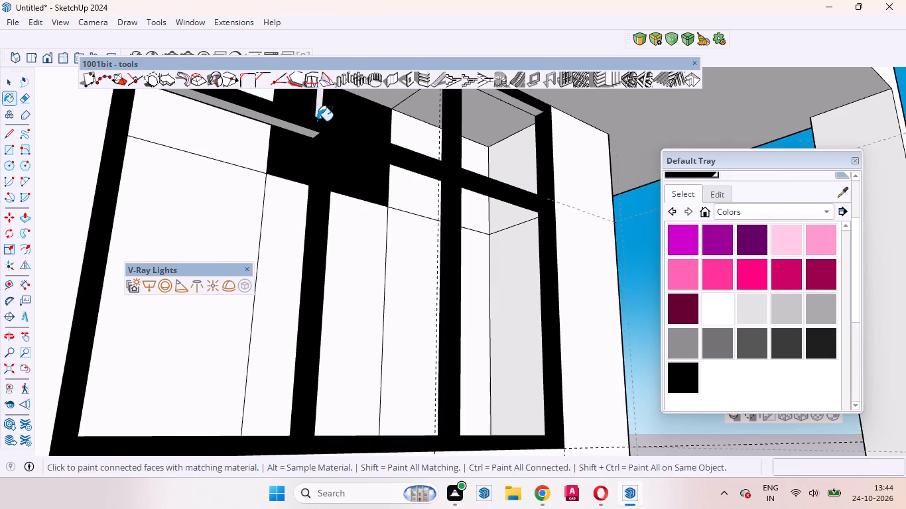
{"action": "key", "text": "ctrl+z"}
{"action": "left_click", "coordinate": [302, 135]}
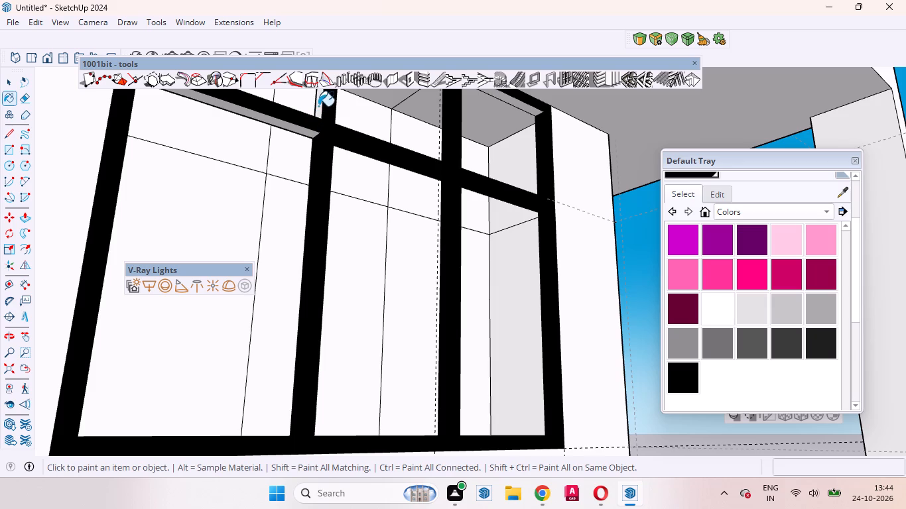
{"action": "left_click", "coordinate": [318, 106]}
{"action": "scroll", "coordinate": [301, 125], "scroll_direction": "up", "scroll_amount": 7}
{"action": "left_click", "coordinate": [301, 131]}
{"action": "scroll", "coordinate": [325, 144], "scroll_direction": "up", "scroll_amount": 1}
{"action": "middle_click_drag", "start_coordinate": [320, 162], "coordinate": [306, 211]}
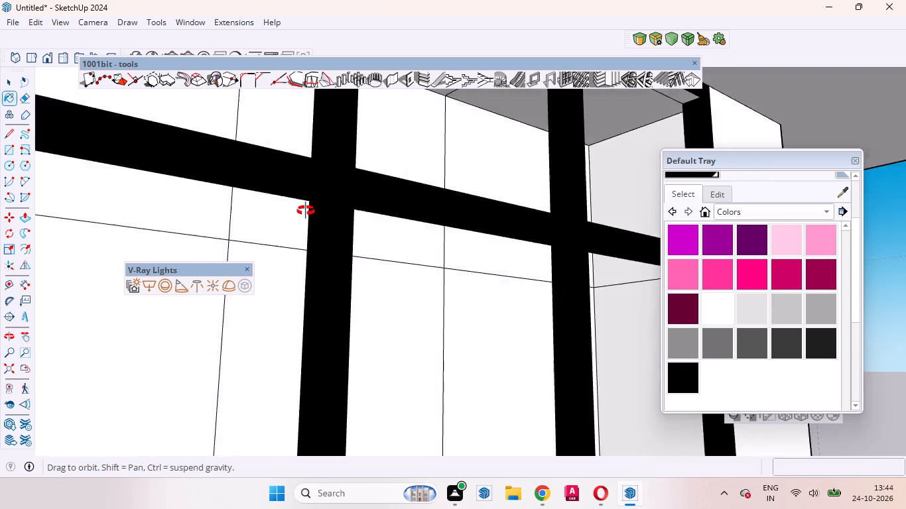
Paint the top frame member's underside black in the middle pane and the pane nearest the door.
{"action": "middle_click_drag", "start_coordinate": [306, 211], "coordinate": [38, 174]}
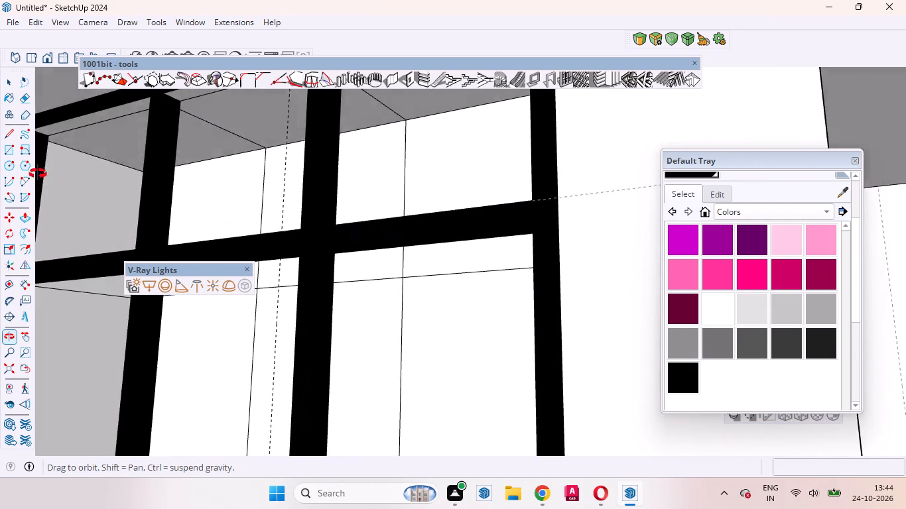
{"action": "middle_click_drag", "start_coordinate": [38, 174], "coordinate": [46, 144]}
{"action": "scroll", "coordinate": [318, 288], "scroll_direction": "down", "scroll_amount": 4}
{"action": "scroll", "coordinate": [285, 144], "scroll_direction": "up", "scroll_amount": 9}
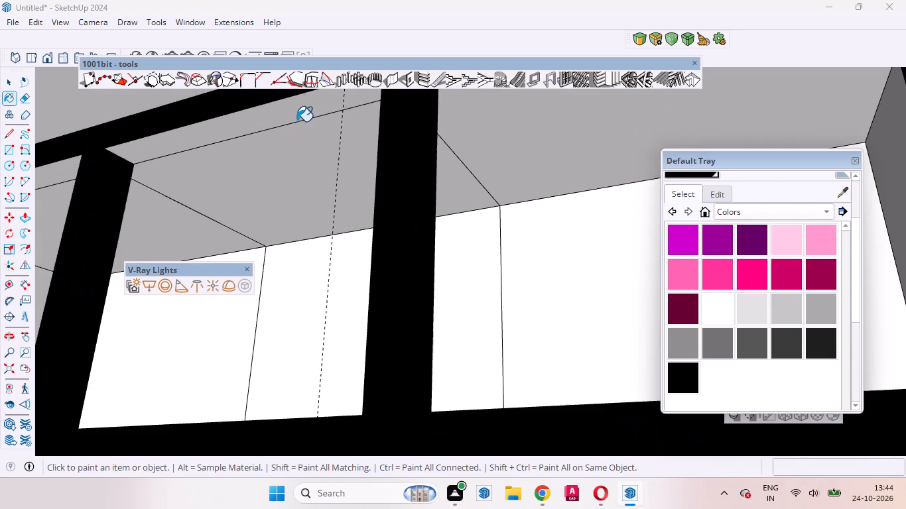
{"action": "middle_click_drag", "start_coordinate": [279, 152], "coordinate": [143, 131]}
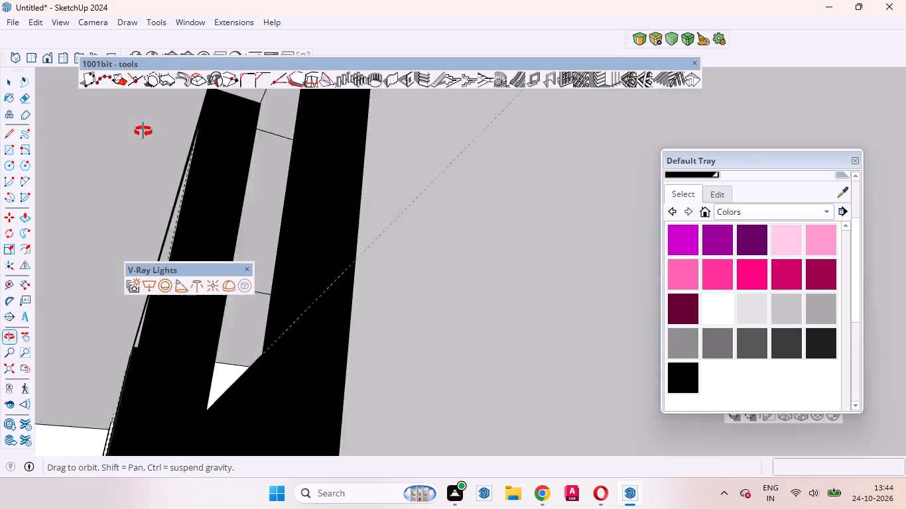
{"action": "middle_click_drag", "start_coordinate": [143, 131], "coordinate": [145, 141]}
{"action": "scroll", "coordinate": [385, 185], "scroll_direction": "up", "scroll_amount": 8}
{"action": "middle_click_drag", "start_coordinate": [293, 215], "coordinate": [198, 239]}
{"action": "left_click", "coordinate": [117, 311]}
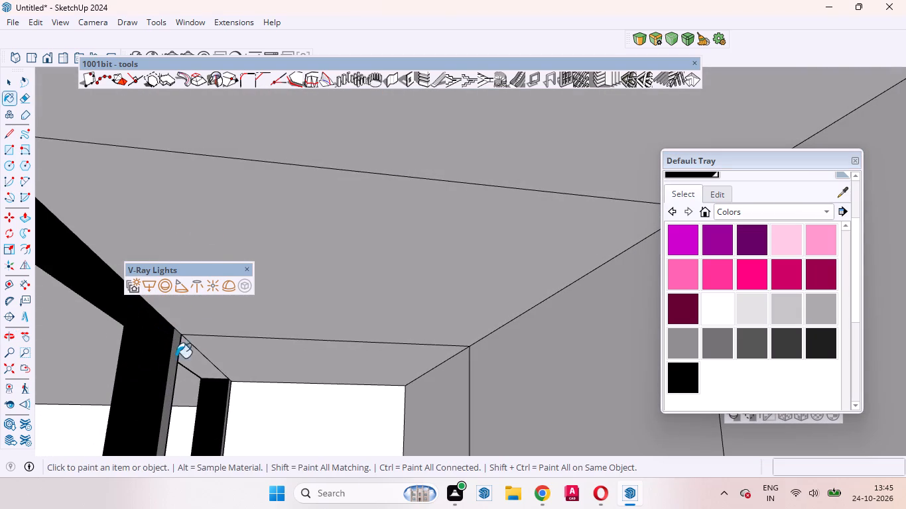
{"action": "left_click", "coordinate": [198, 369]}
Repeat the last push upward on the recess ceiling faces behind the top frame member in all three upper panes.
{"action": "key", "text": "space"}
{"action": "left_click", "coordinate": [371, 292]}
{"action": "key", "text": "p"}
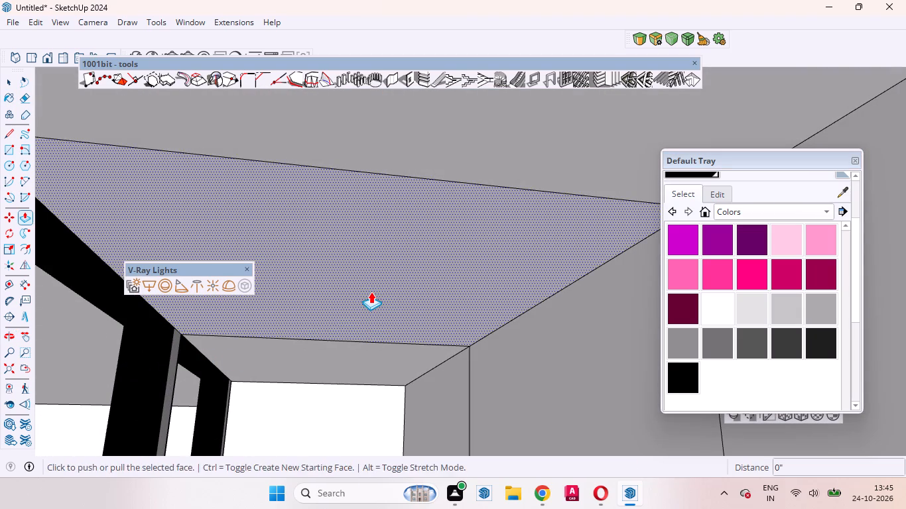
{"action": "double_click", "coordinate": [371, 292]}
{"action": "double_click", "coordinate": [346, 366]}
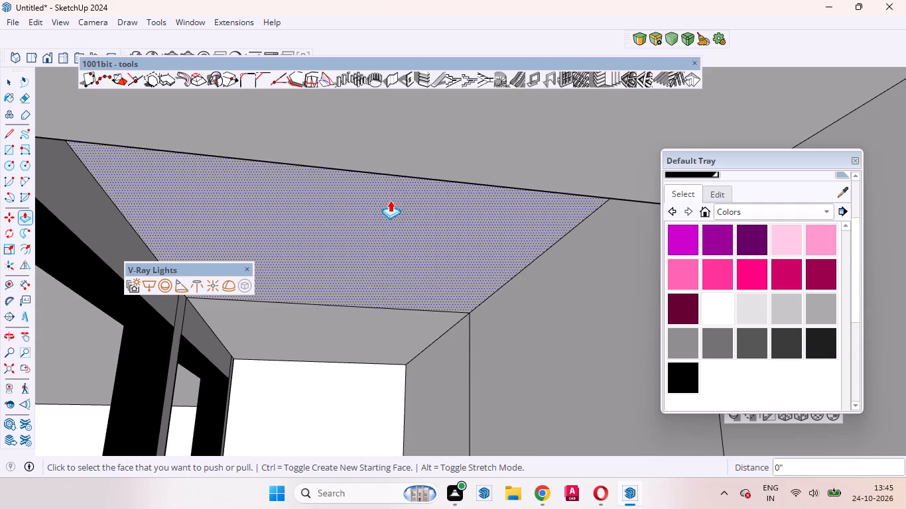
{"action": "double_click", "coordinate": [408, 139]}
Paint black the top member's exposed back faces in the door-side and middle panes, the near mullion's back, and the door-side frame member's back.
{"action": "key", "text": "space"}
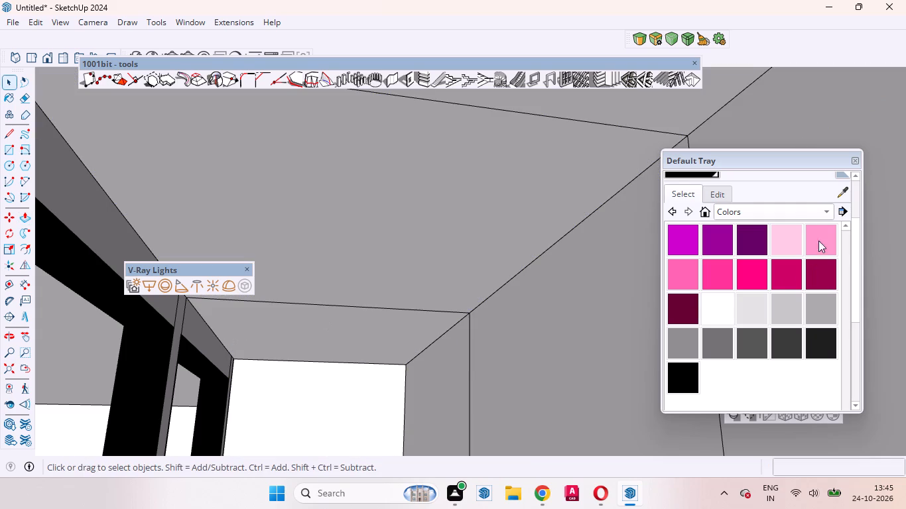
{"action": "left_click", "coordinate": [680, 377]}
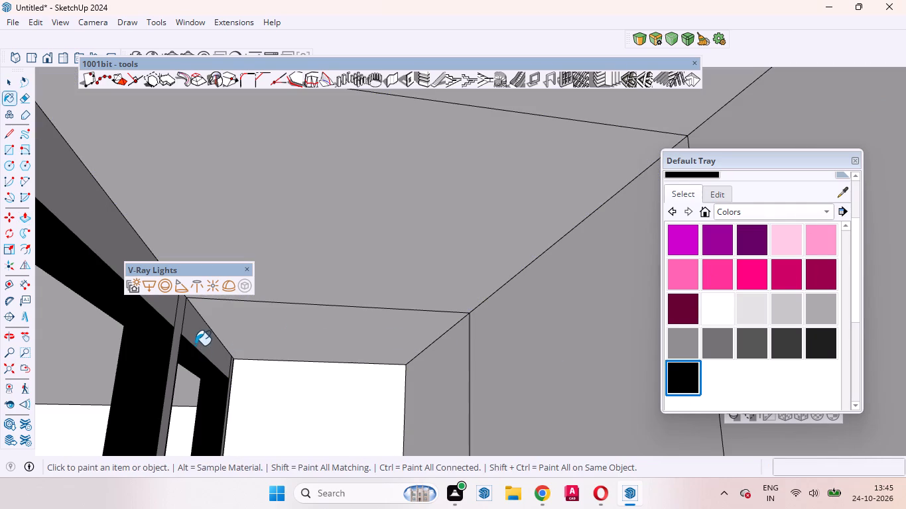
{"action": "left_click", "coordinate": [195, 345]}
{"action": "left_click", "coordinate": [178, 326]}
{"action": "left_click", "coordinate": [115, 237]}
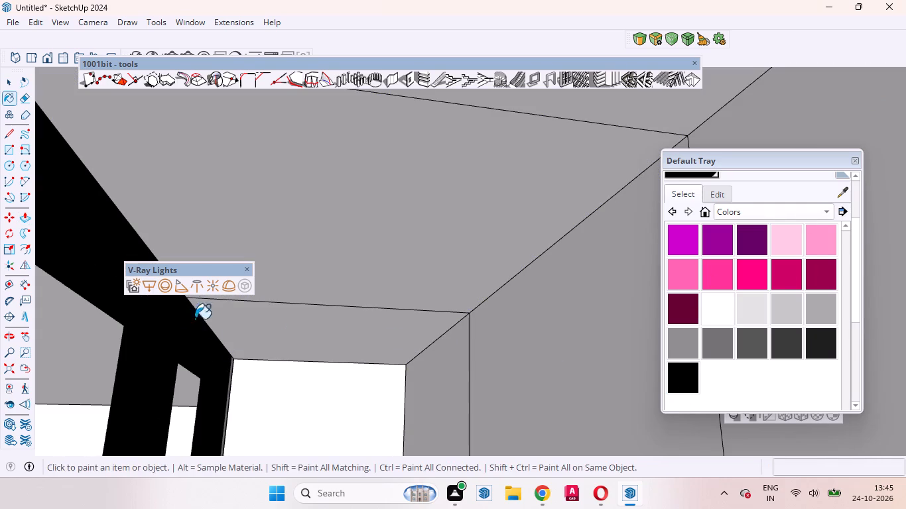
{"action": "middle_click_drag", "start_coordinate": [265, 364], "coordinate": [244, 377]}
{"action": "scroll", "coordinate": [242, 377], "scroll_direction": "up", "scroll_amount": 2}
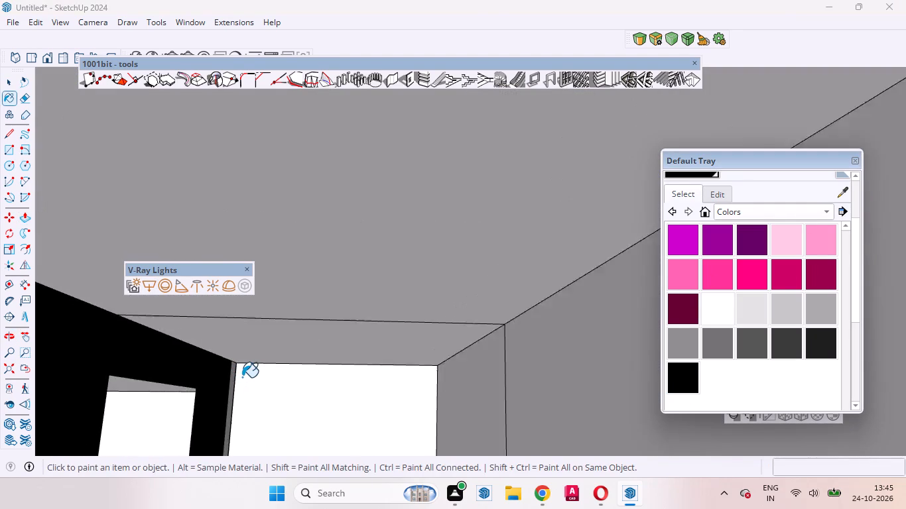
{"action": "scroll", "coordinate": [242, 377], "scroll_direction": "up", "scroll_amount": 5}
{"action": "scroll", "coordinate": [241, 376], "scroll_direction": "down", "scroll_amount": 1}
{"action": "scroll", "coordinate": [241, 376], "scroll_direction": "up", "scroll_amount": 6}
{"action": "left_click", "coordinate": [225, 374]}
Paint black the top member's underside and back face in the pane farthest from the door, plus the far frame member's back face.
{"action": "middle_click_drag", "start_coordinate": [330, 382], "coordinate": [430, 396]}
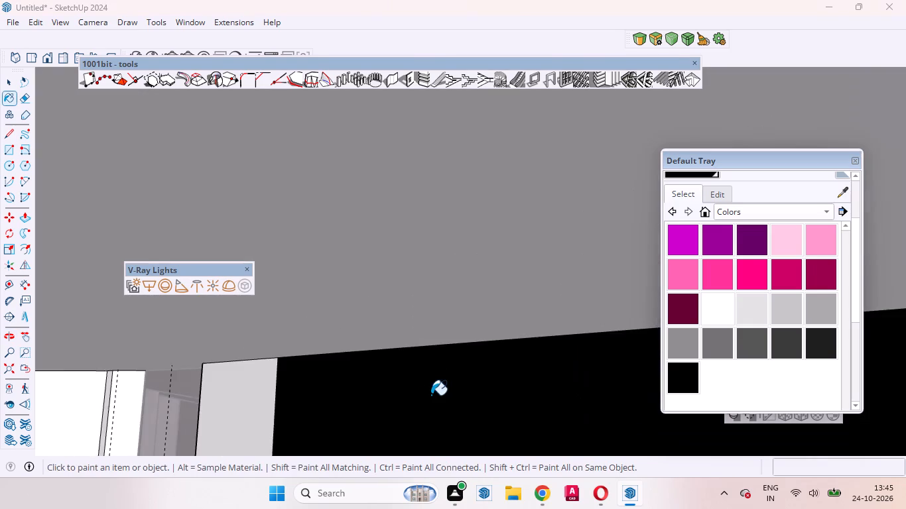
{"action": "scroll", "coordinate": [426, 382], "scroll_direction": "down", "scroll_amount": 20}
{"action": "scroll", "coordinate": [478, 225], "scroll_direction": "down", "scroll_amount": 16}
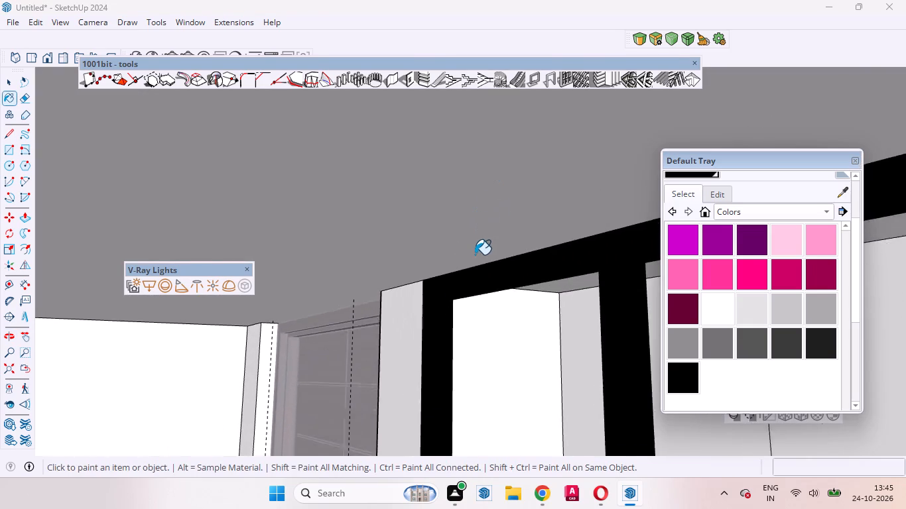
{"action": "scroll", "coordinate": [475, 254], "scroll_direction": "down", "scroll_amount": 17}
{"action": "middle_click_drag", "start_coordinate": [490, 329], "coordinate": [645, 368]}
{"action": "scroll", "coordinate": [642, 365], "scroll_direction": "up", "scroll_amount": 1}
{"action": "scroll", "coordinate": [424, 322], "scroll_direction": "down", "scroll_amount": 9}
{"action": "middle_click_drag", "start_coordinate": [492, 361], "coordinate": [632, 387]}
{"action": "scroll", "coordinate": [635, 345], "scroll_direction": "up", "scroll_amount": 14}
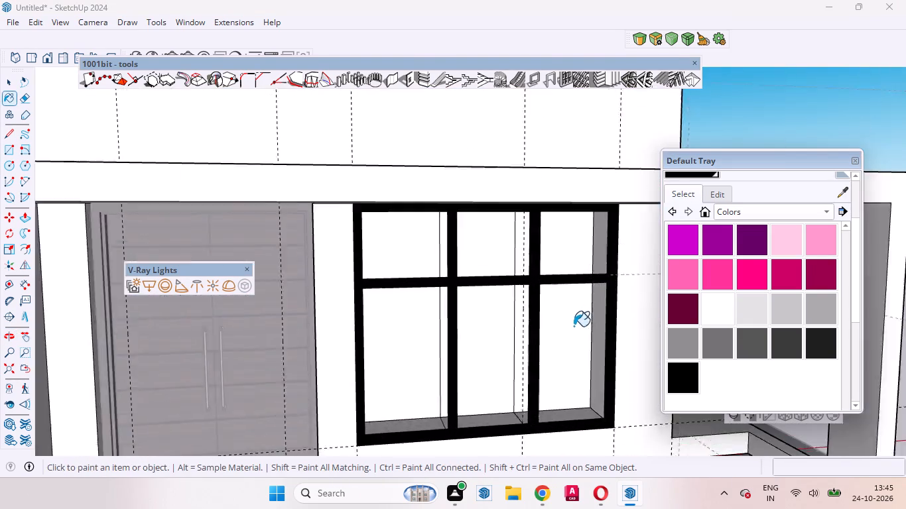
{"action": "scroll", "coordinate": [574, 326], "scroll_direction": "up", "scroll_amount": 2}
{"action": "middle_click_drag", "start_coordinate": [520, 342], "coordinate": [707, 361]}
{"action": "scroll", "coordinate": [571, 204], "scroll_direction": "up", "scroll_amount": 8}
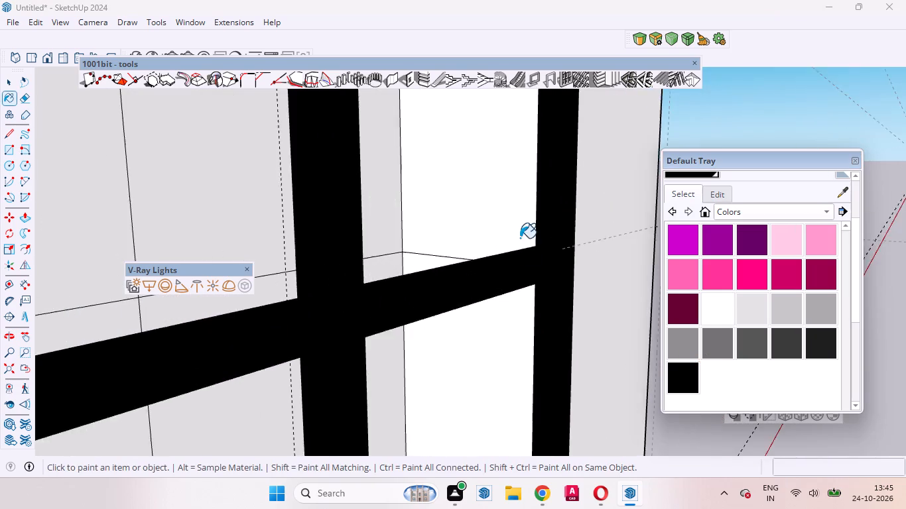
{"action": "scroll", "coordinate": [528, 323], "scroll_direction": "down", "scroll_amount": 4}
{"action": "middle_click_drag", "start_coordinate": [513, 302], "coordinate": [499, 235]}
{"action": "scroll", "coordinate": [491, 349], "scroll_direction": "down", "scroll_amount": 4}
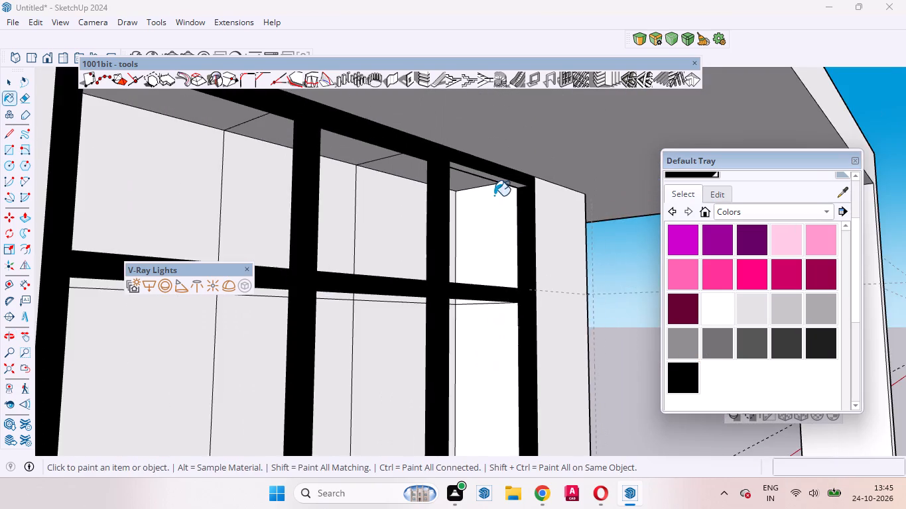
{"action": "scroll", "coordinate": [494, 194], "scroll_direction": "up", "scroll_amount": 8}
{"action": "left_click", "coordinate": [501, 167]}
{"action": "middle_click_drag", "start_coordinate": [479, 216], "coordinate": [600, 239]}
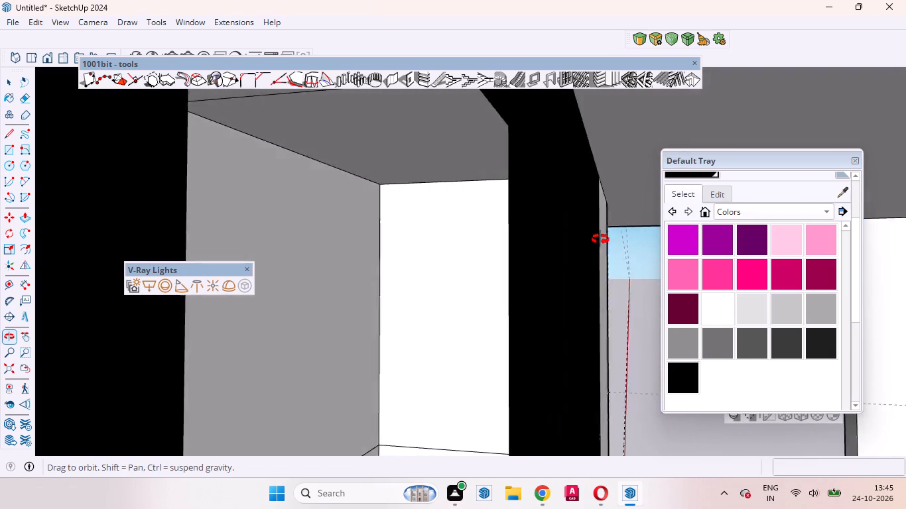
{"action": "middle_click_drag", "start_coordinate": [600, 239], "coordinate": [625, 249]}
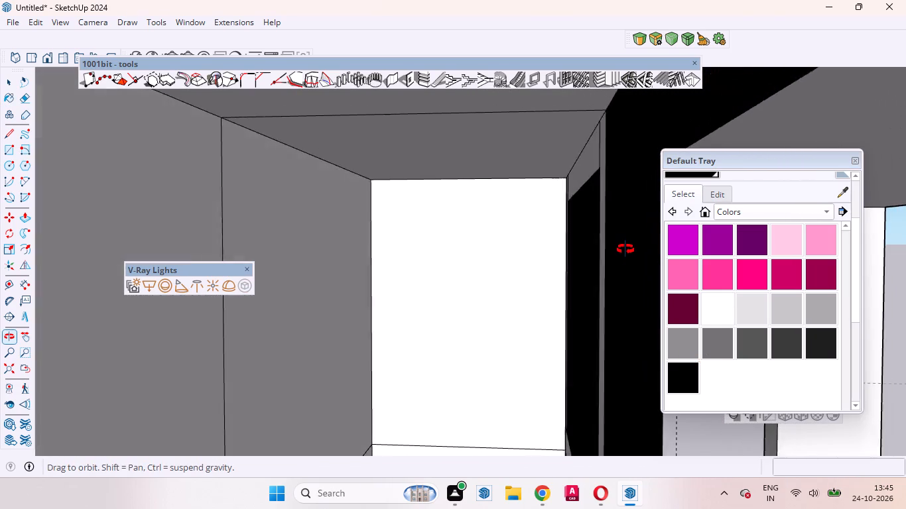
{"action": "middle_click_drag", "start_coordinate": [625, 249], "coordinate": [635, 251]}
{"action": "scroll", "coordinate": [598, 147], "scroll_direction": "up", "scroll_amount": 10}
{"action": "left_click", "coordinate": [602, 169]}
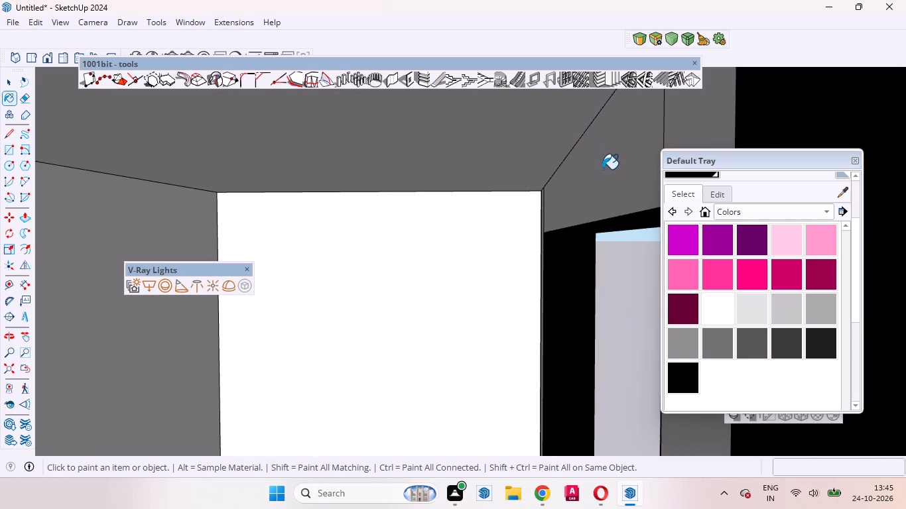
{"action": "middle_click_drag", "start_coordinate": [533, 215], "coordinate": [573, 223]}
{"action": "scroll", "coordinate": [573, 223], "scroll_direction": "up", "scroll_amount": 1}
{"action": "left_click", "coordinate": [541, 213]}
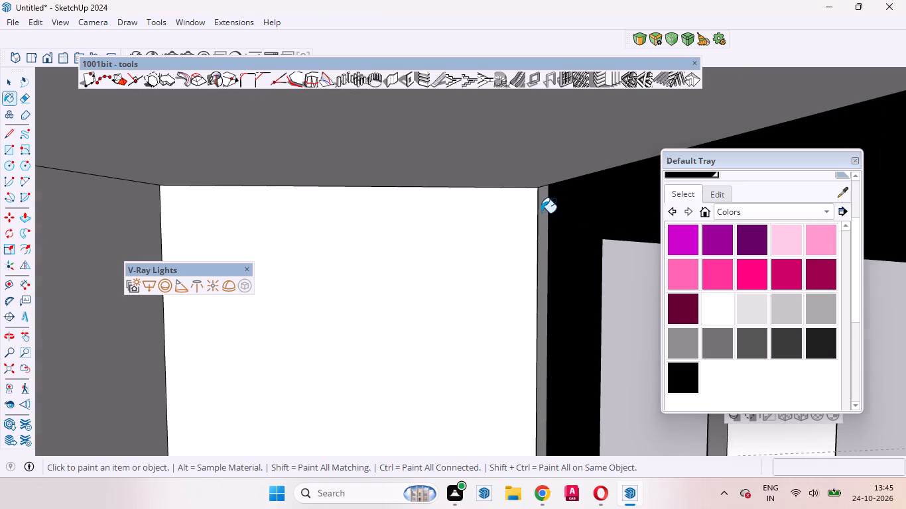
Paint the far mullion's upper back face and the crossbar's back faces in the far and middle panes black.
{"action": "scroll", "coordinate": [525, 211], "scroll_direction": "down", "scroll_amount": 7}
{"action": "middle_click_drag", "start_coordinate": [488, 250], "coordinate": [487, 232]}
{"action": "scroll", "coordinate": [489, 195], "scroll_direction": "down", "scroll_amount": 2}
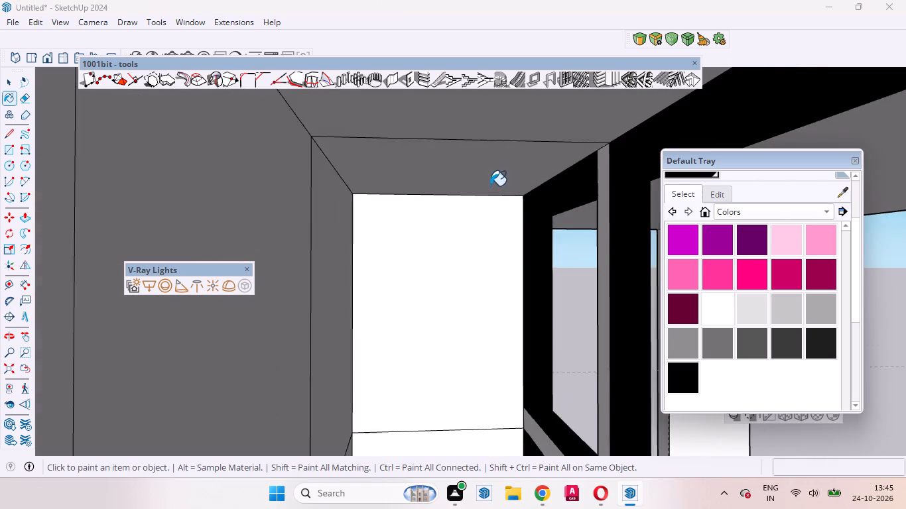
{"action": "scroll", "coordinate": [490, 186], "scroll_direction": "down", "scroll_amount": 2}
{"action": "left_click", "coordinate": [26, 372]}
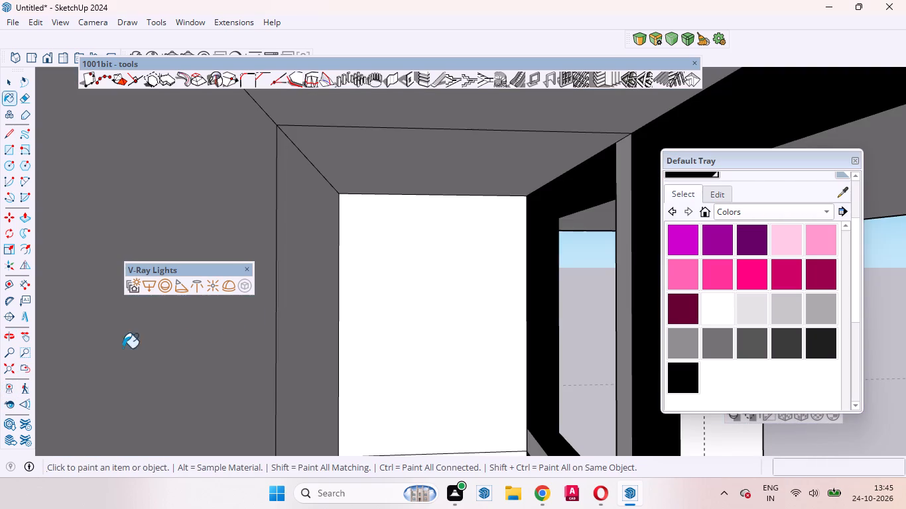
{"action": "left_click", "coordinate": [624, 355]}
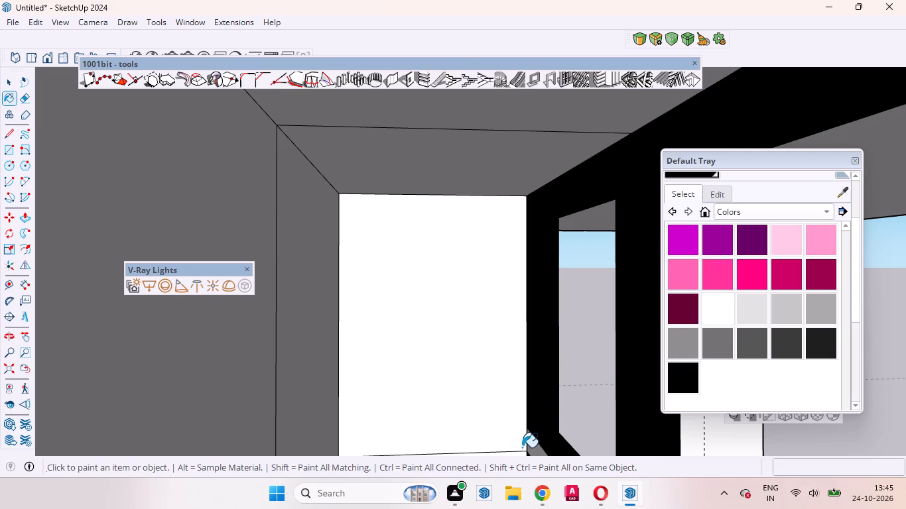
{"action": "left_click", "coordinate": [531, 448]}
{"action": "middle_click_drag", "start_coordinate": [509, 400], "coordinate": [509, 314]}
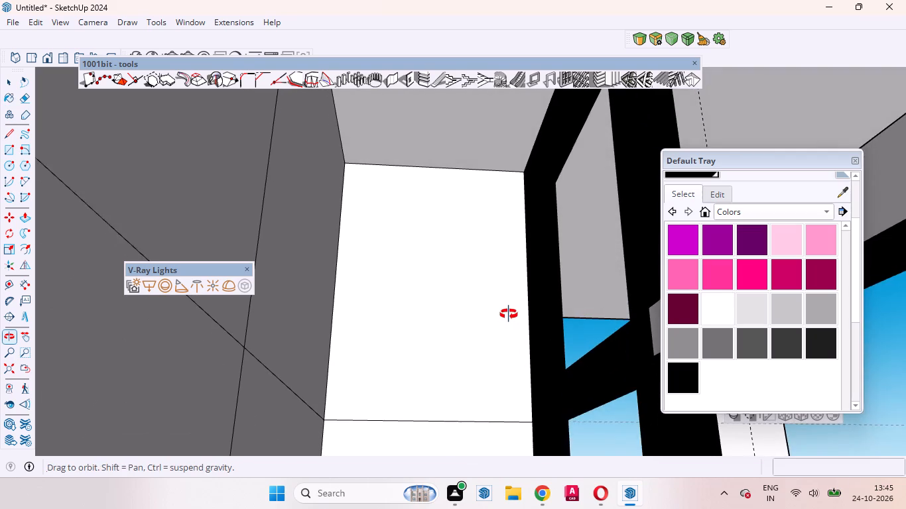
{"action": "middle_click_drag", "start_coordinate": [509, 314], "coordinate": [509, 315]}
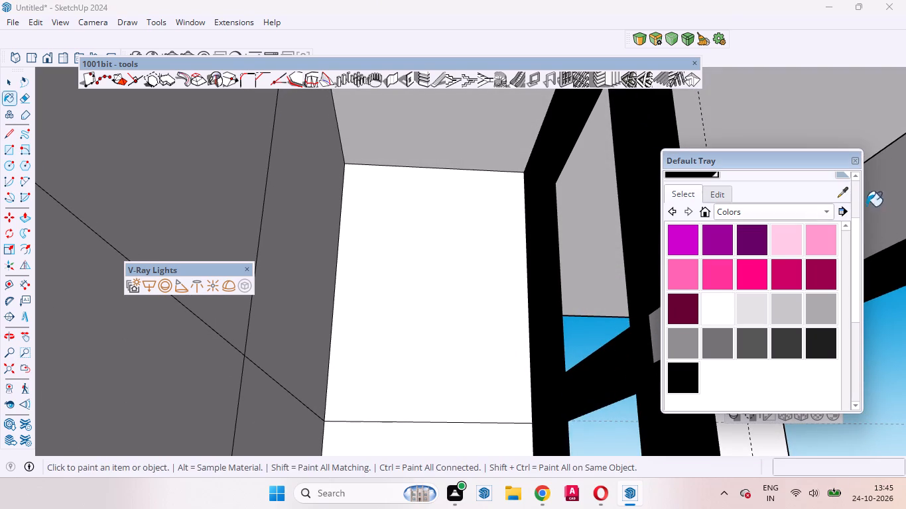
{"action": "left_click", "coordinate": [885, 203]}
{"action": "left_click_drag", "start_coordinate": [763, 166], "coordinate": [533, 204]}
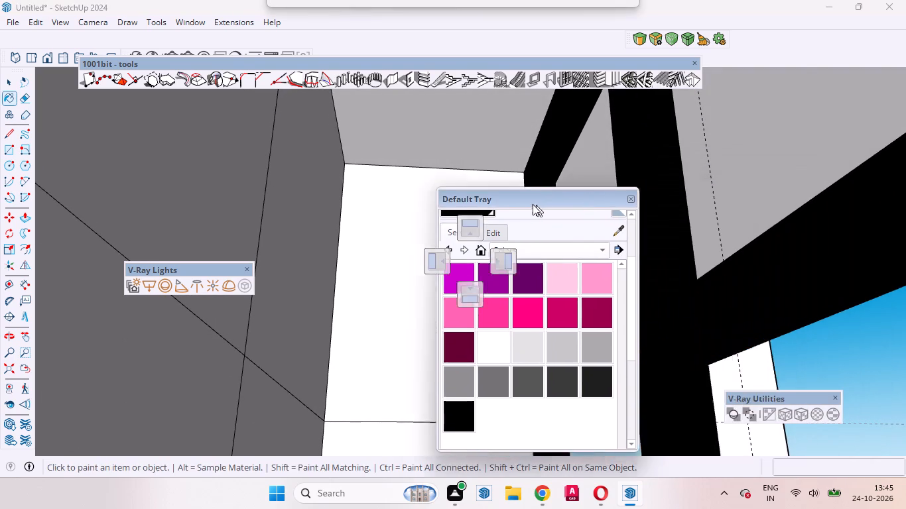
{"action": "left_click_drag", "start_coordinate": [533, 204], "coordinate": [744, 211]}
{"action": "middle_click_drag", "start_coordinate": [457, 246], "coordinate": [301, 296]}
{"action": "key", "text": "space"}
Inspect the painted window frame from above, in front and below for unpainted faces.
{"action": "scroll", "coordinate": [300, 297], "scroll_direction": "down", "scroll_amount": 4}
{"action": "middle_click_drag", "start_coordinate": [365, 305], "coordinate": [308, 347]}
{"action": "scroll", "coordinate": [306, 288], "scroll_direction": "down", "scroll_amount": 8}
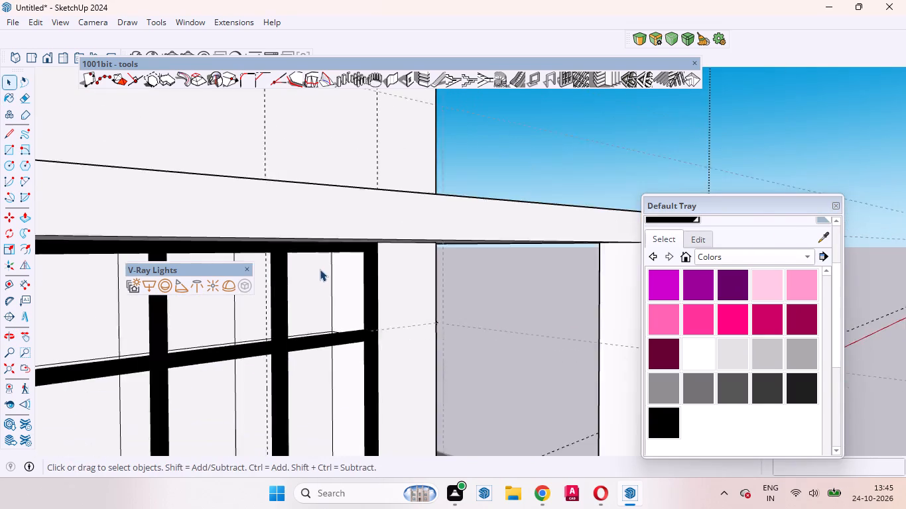
{"action": "scroll", "coordinate": [320, 269], "scroll_direction": "down", "scroll_amount": 10}
{"action": "middle_click_drag", "start_coordinate": [384, 334], "coordinate": [306, 394]}
{"action": "scroll", "coordinate": [263, 359], "scroll_direction": "up", "scroll_amount": 10}
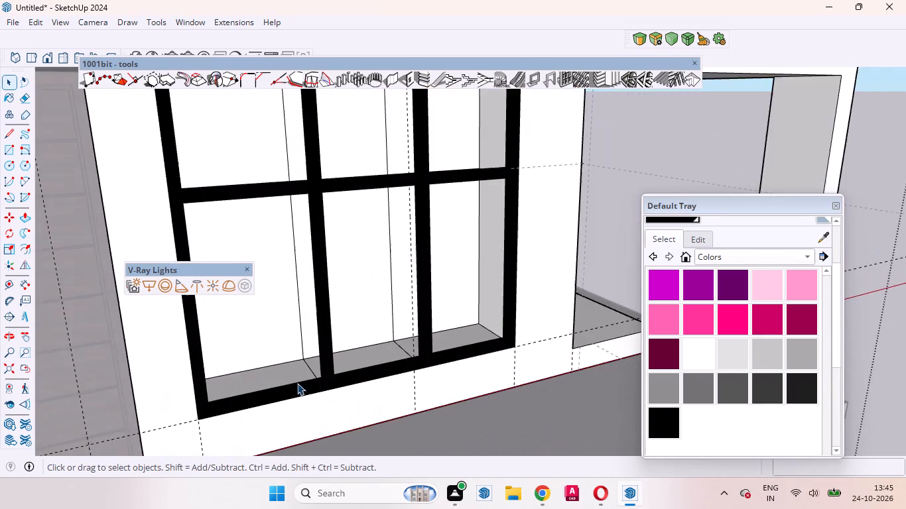
{"action": "scroll", "coordinate": [330, 392], "scroll_direction": "down", "scroll_amount": 5}
{"action": "scroll", "coordinate": [450, 362], "scroll_direction": "up", "scroll_amount": 9}
{"action": "scroll", "coordinate": [425, 362], "scroll_direction": "down", "scroll_amount": 3}
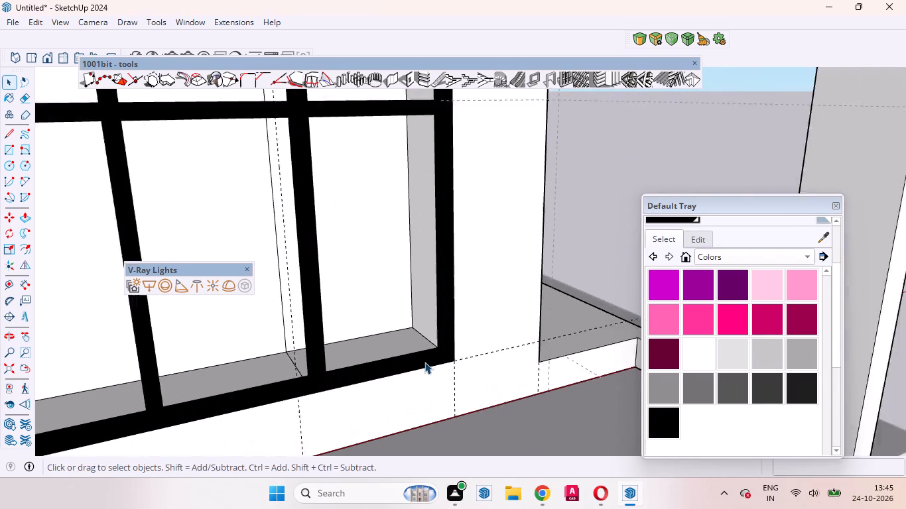
{"action": "scroll", "coordinate": [424, 362], "scroll_direction": "down", "scroll_amount": 1}
{"action": "middle_click_drag", "start_coordinate": [424, 366], "coordinate": [387, 367]}
{"action": "scroll", "coordinate": [372, 356], "scroll_direction": "down", "scroll_amount": 10}
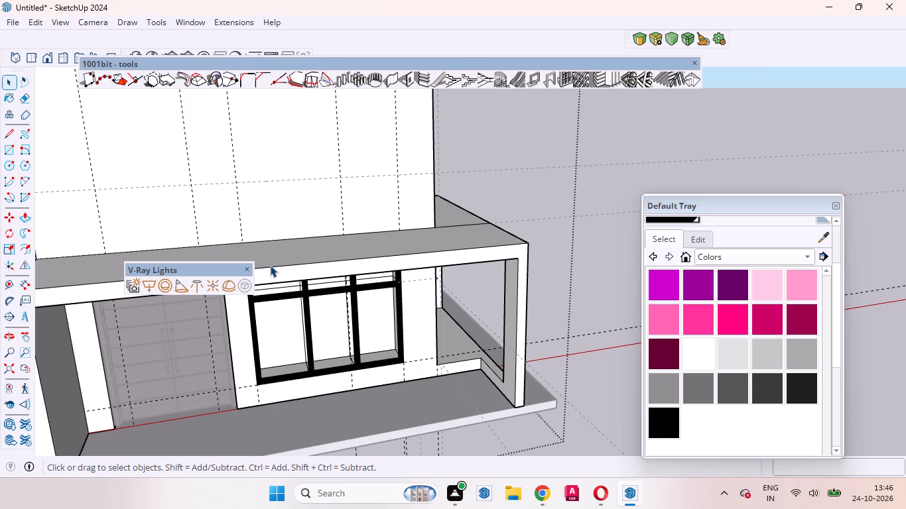
{"action": "scroll", "coordinate": [323, 313], "scroll_direction": "down", "scroll_amount": 5}
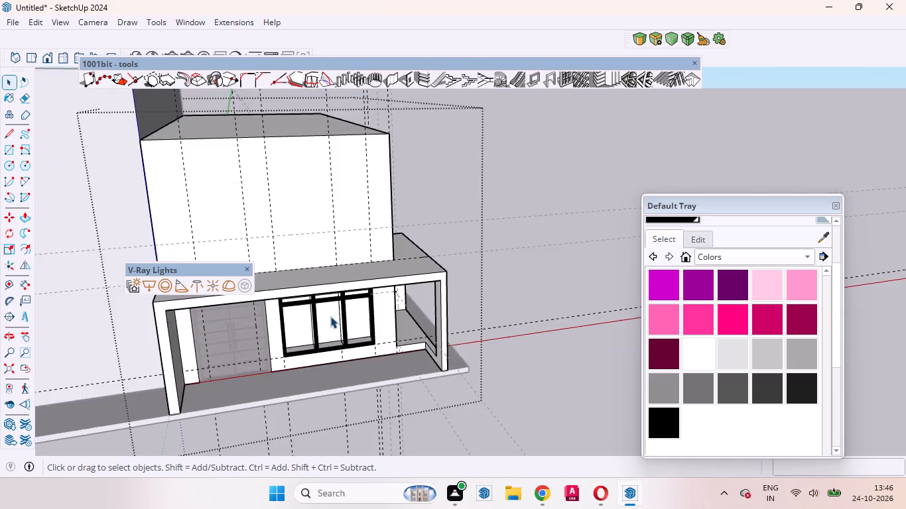
{"action": "scroll", "coordinate": [330, 319], "scroll_direction": "up", "scroll_amount": 1}
{"action": "middle_click_drag", "start_coordinate": [328, 319], "coordinate": [312, 251]}
{"action": "scroll", "coordinate": [310, 246], "scroll_direction": "up", "scroll_amount": 17}
{"action": "middle_click_drag", "start_coordinate": [326, 265], "coordinate": [336, 290]}
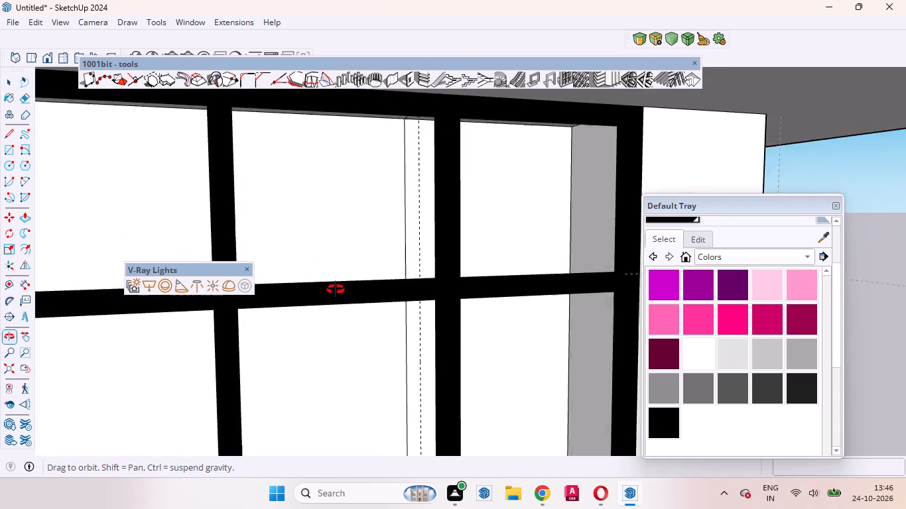
{"action": "middle_click_drag", "start_coordinate": [336, 290], "coordinate": [272, 276]}
{"action": "scroll", "coordinate": [323, 259], "scroll_direction": "down", "scroll_amount": 4}
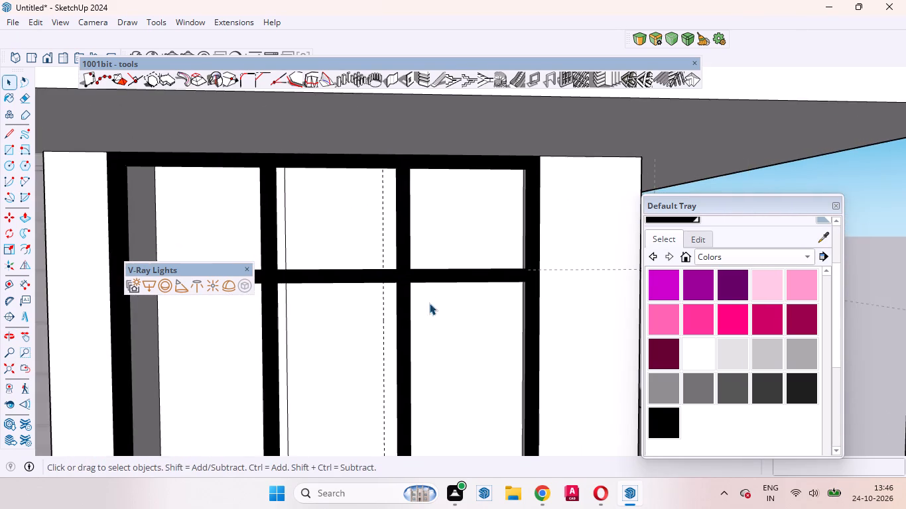
{"action": "middle_click_drag", "start_coordinate": [429, 303], "coordinate": [308, 197]}
{"action": "scroll", "coordinate": [308, 196], "scroll_direction": "down", "scroll_amount": 1}
{"action": "scroll", "coordinate": [359, 219], "scroll_direction": "down", "scroll_amount": 5}
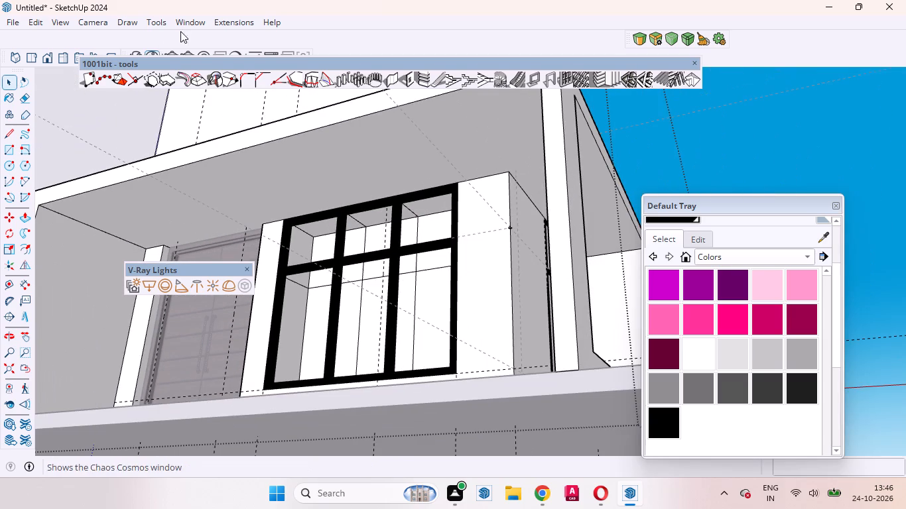
Open the 3D Warehouse model library.
{"action": "left_click", "coordinate": [196, 22]}
{"action": "left_click", "coordinate": [213, 124]}
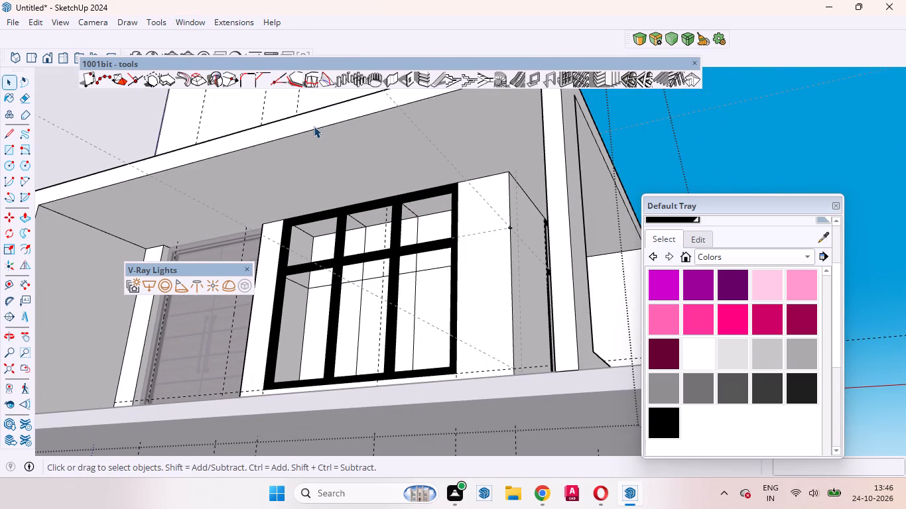
{"action": "left_click_drag", "start_coordinate": [354, 92], "coordinate": [348, 84]}
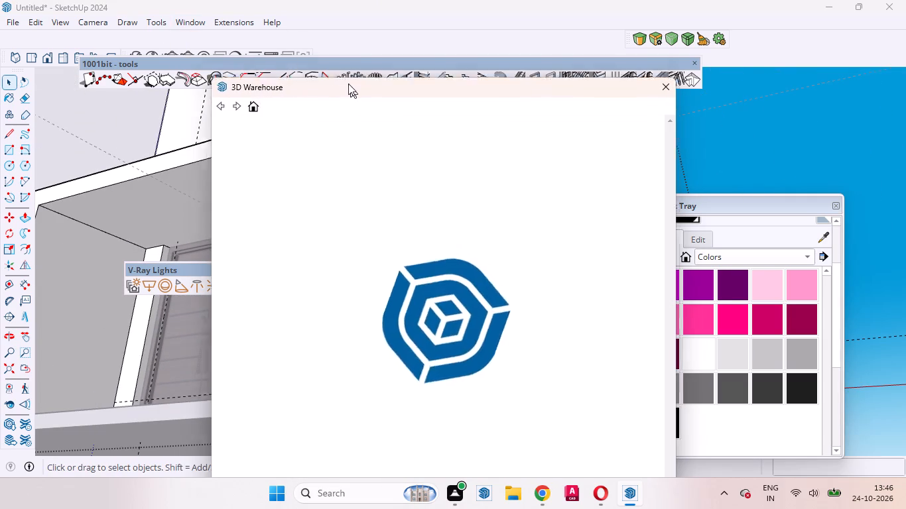
Search the 3D Warehouse for "curtain", replacing the previous search term.
{"action": "left_click_drag", "start_coordinate": [348, 84], "coordinate": [330, 36]}
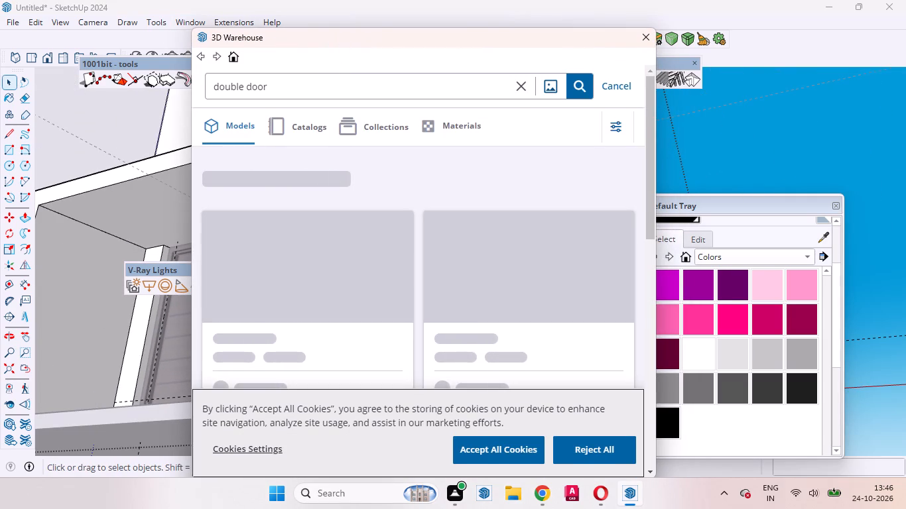
{"action": "left_click_drag", "start_coordinate": [285, 88], "coordinate": [221, 80]}
{"action": "left_click_drag", "start_coordinate": [269, 84], "coordinate": [234, 84]}
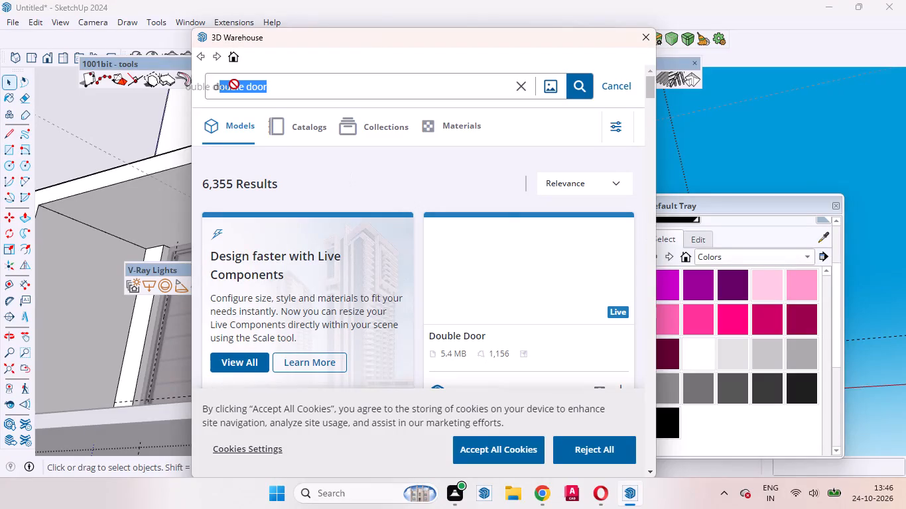
{"action": "left_click_drag", "start_coordinate": [234, 84], "coordinate": [225, 86]}
{"action": "key", "text": "BackSpace"}
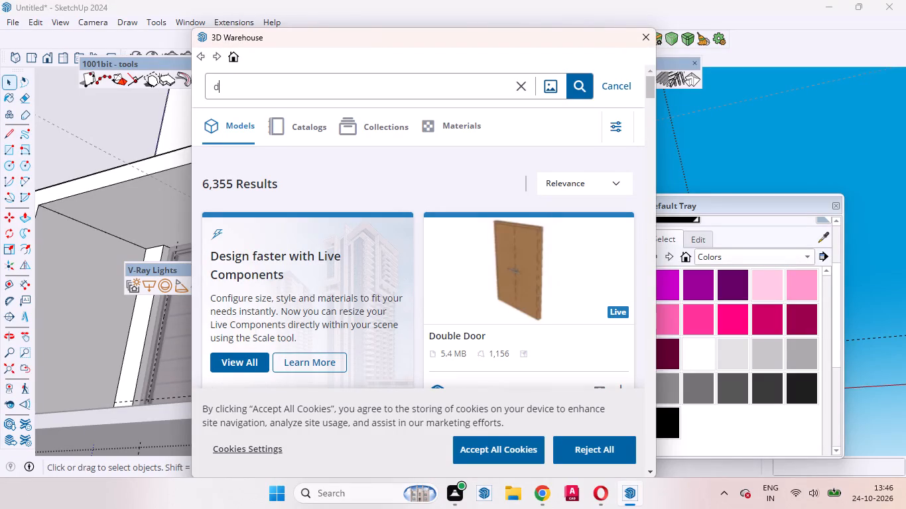
{"action": "key", "text": "BackSpace"}
{"action": "left_click_drag", "start_coordinate": [328, 36], "coordinate": [328, 30]}
{"action": "left_click_drag", "start_coordinate": [328, 30], "coordinate": [320, 18]}
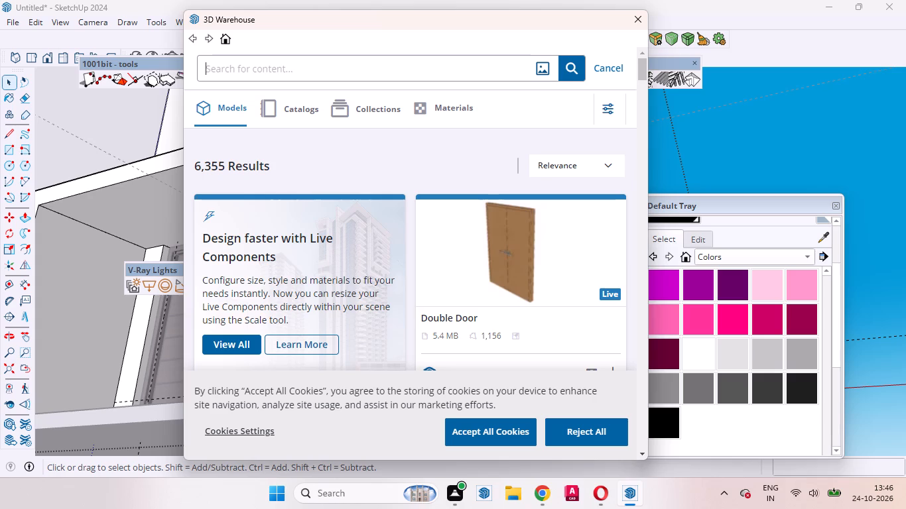
{"action": "type", "text": "curtain"}
{"action": "key", "text": "Return"}
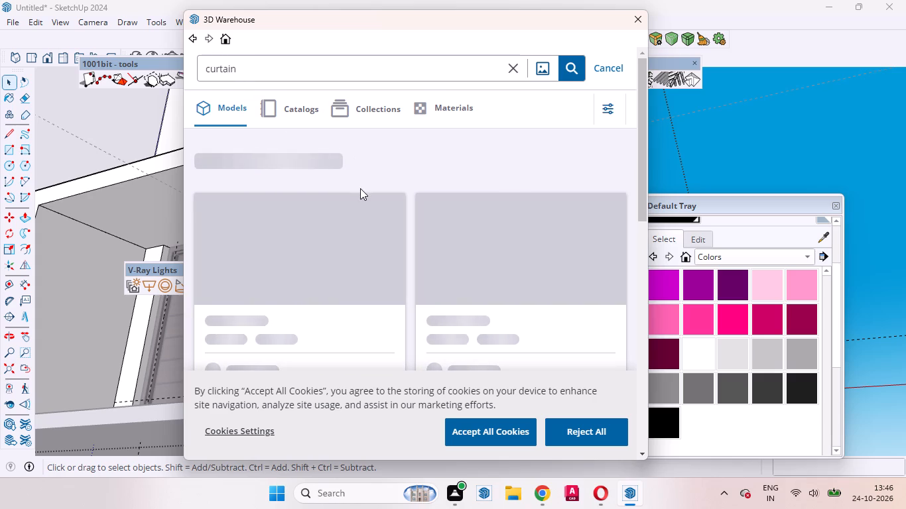
Browse the curtain models for a set suited to the building's windows.
{"action": "scroll", "coordinate": [399, 147], "scroll_direction": "down", "scroll_amount": 2}
{"action": "scroll", "coordinate": [399, 160], "scroll_direction": "up", "scroll_amount": 3}
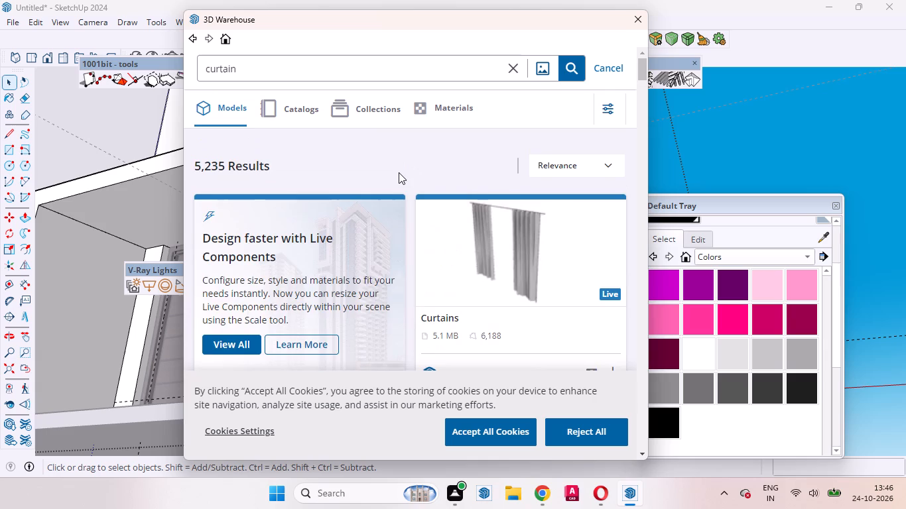
{"action": "scroll", "coordinate": [399, 172], "scroll_direction": "down", "scroll_amount": 7}
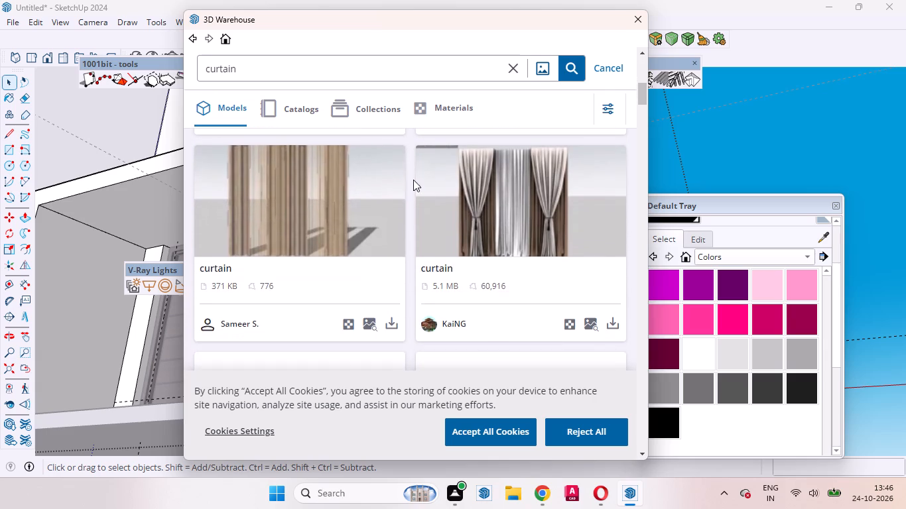
{"action": "scroll", "coordinate": [436, 166], "scroll_direction": "up", "scroll_amount": 11}
{"action": "scroll", "coordinate": [424, 184], "scroll_direction": "down", "scroll_amount": 1}
{"action": "scroll", "coordinate": [424, 184], "scroll_direction": "up", "scroll_amount": 1}
{"action": "scroll", "coordinate": [424, 184], "scroll_direction": "down", "scroll_amount": 1}
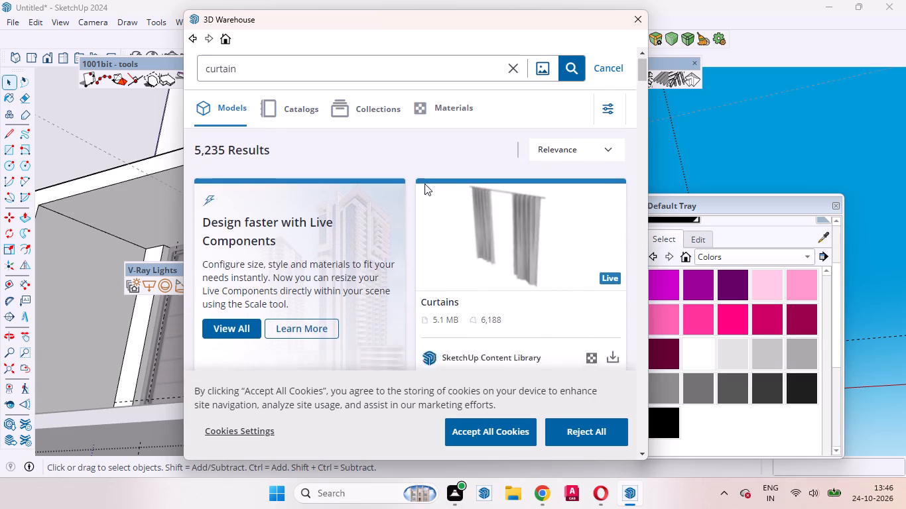
{"action": "scroll", "coordinate": [424, 184], "scroll_direction": "down", "scroll_amount": 9}
{"action": "scroll", "coordinate": [426, 198], "scroll_direction": "up", "scroll_amount": 2}
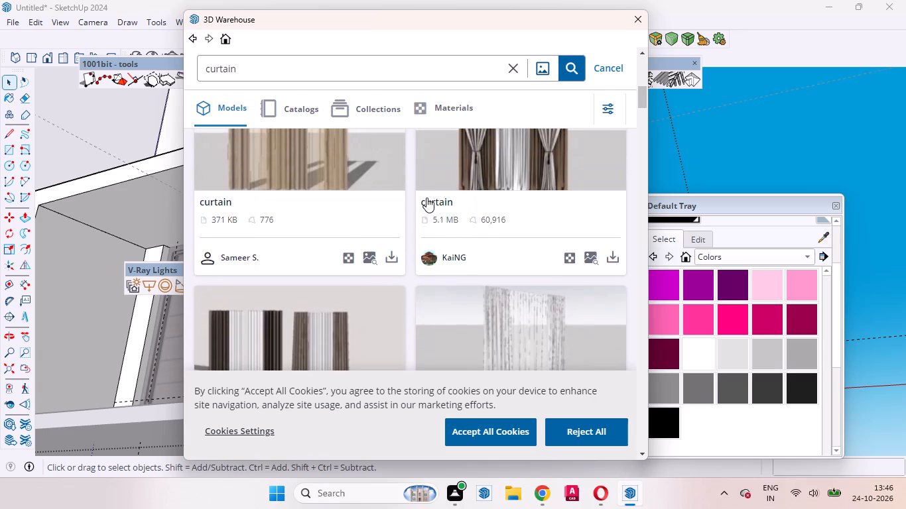
{"action": "scroll", "coordinate": [426, 198], "scroll_direction": "down", "scroll_amount": 3}
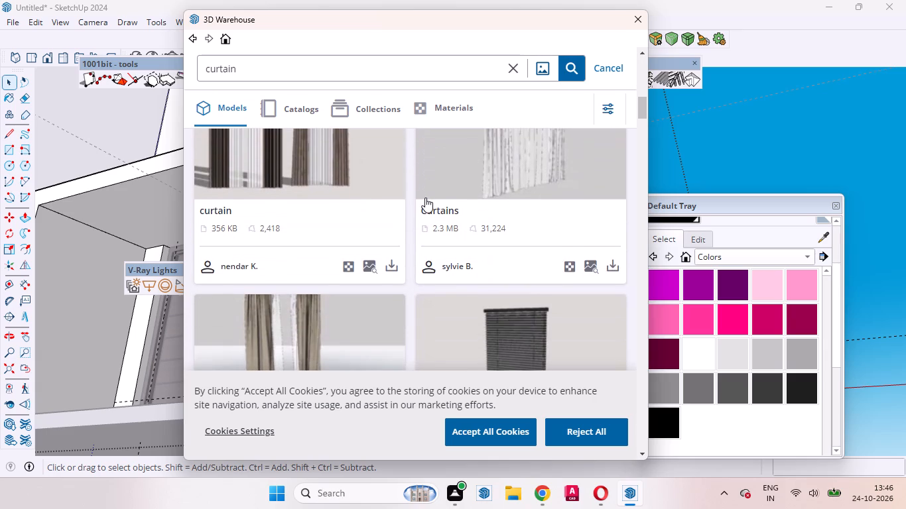
{"action": "scroll", "coordinate": [419, 254], "scroll_direction": "up", "scroll_amount": 1}
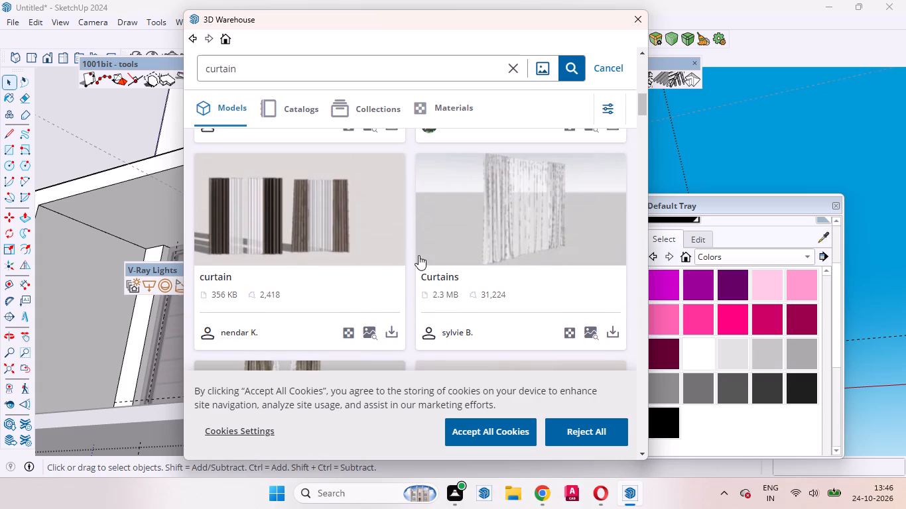
{"action": "scroll", "coordinate": [419, 255], "scroll_direction": "down", "scroll_amount": 1}
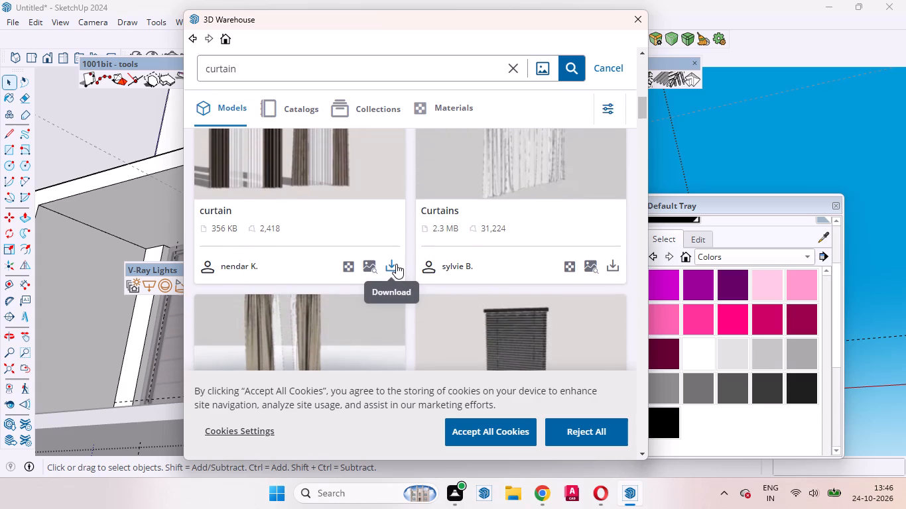
Load the 356 KB curtain model with black and brown sets directly into the model and place it near the front window.
{"action": "left_click", "coordinate": [396, 264]}
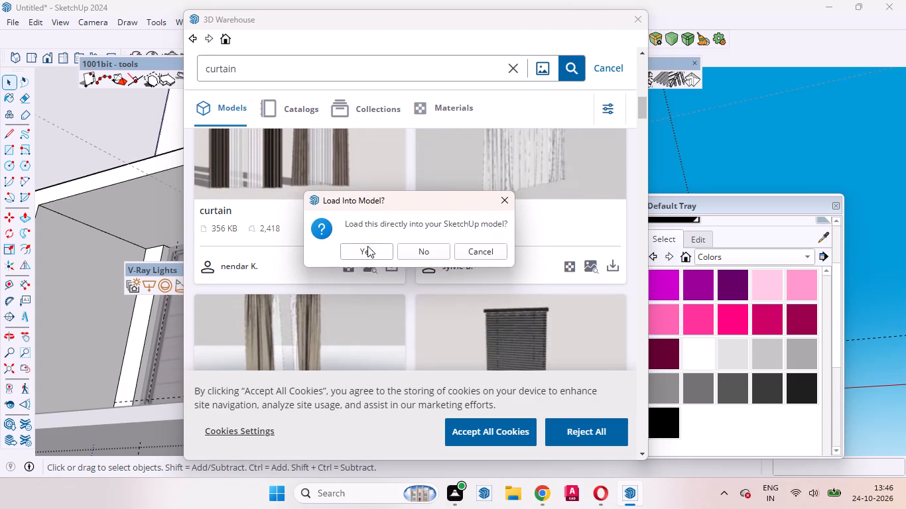
{"action": "left_click", "coordinate": [367, 246]}
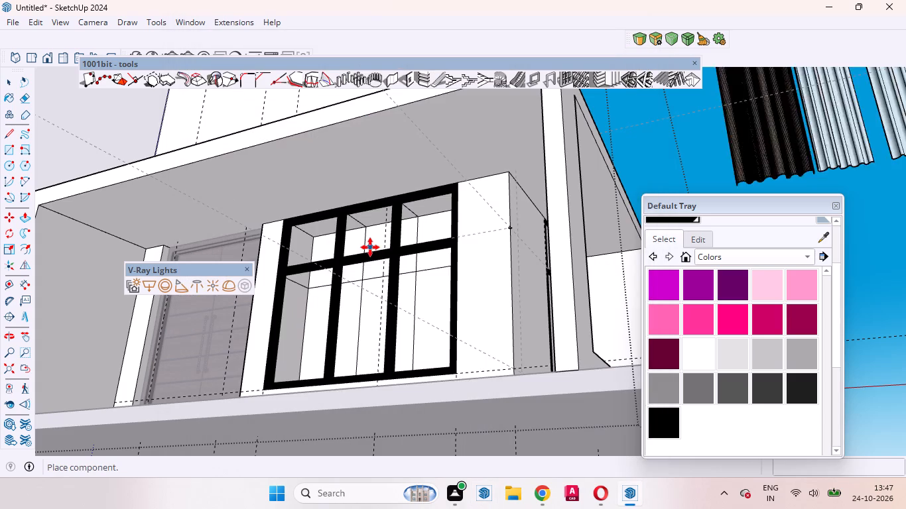
{"action": "scroll", "coordinate": [352, 370], "scroll_direction": "down", "scroll_amount": 15}
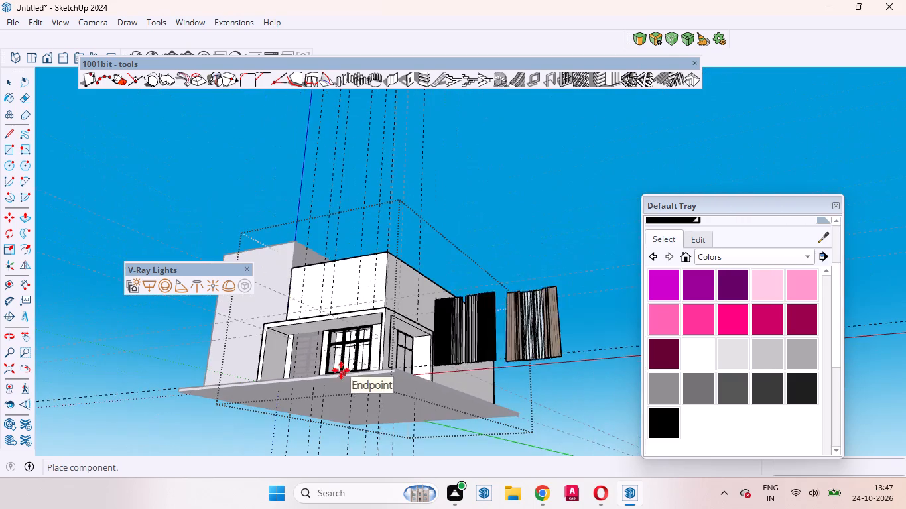
{"action": "left_click", "coordinate": [368, 376]}
Open the imported curtain component for editing so its individual curtain sets are accessible.
{"action": "scroll", "coordinate": [584, 323], "scroll_direction": "up", "scroll_amount": 7}
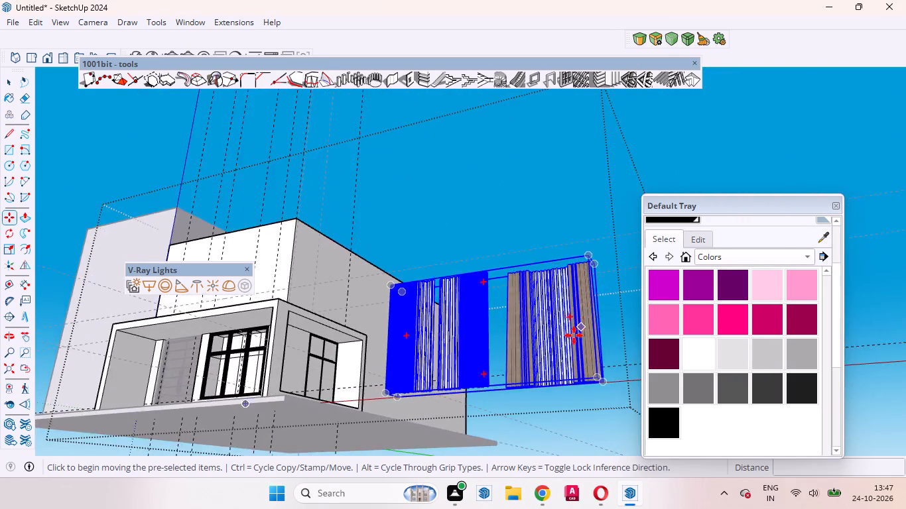
{"action": "scroll", "coordinate": [574, 335], "scroll_direction": "up", "scroll_amount": 2}
{"action": "key", "text": "space"}
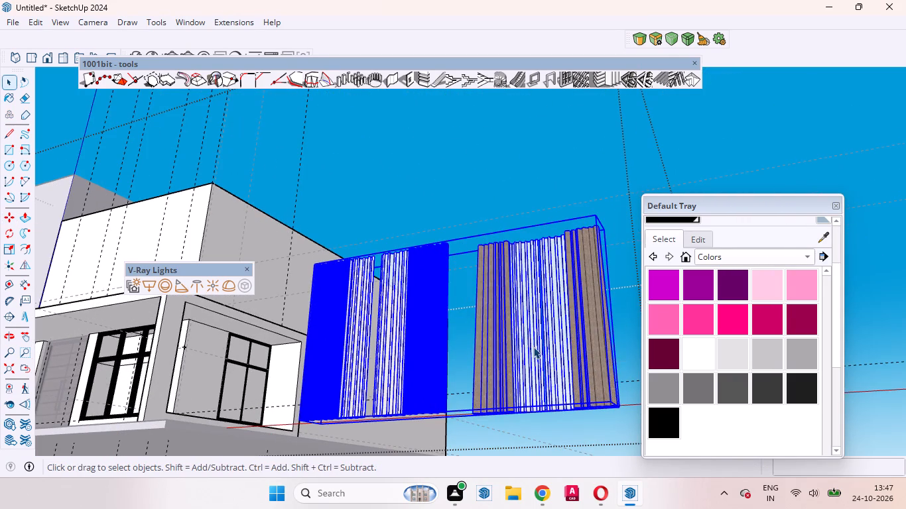
{"action": "double_click", "coordinate": [533, 347]}
{"action": "left_click", "coordinate": [535, 343]}
{"action": "left_click", "coordinate": [535, 335]}
{"action": "double_click", "coordinate": [544, 298]}
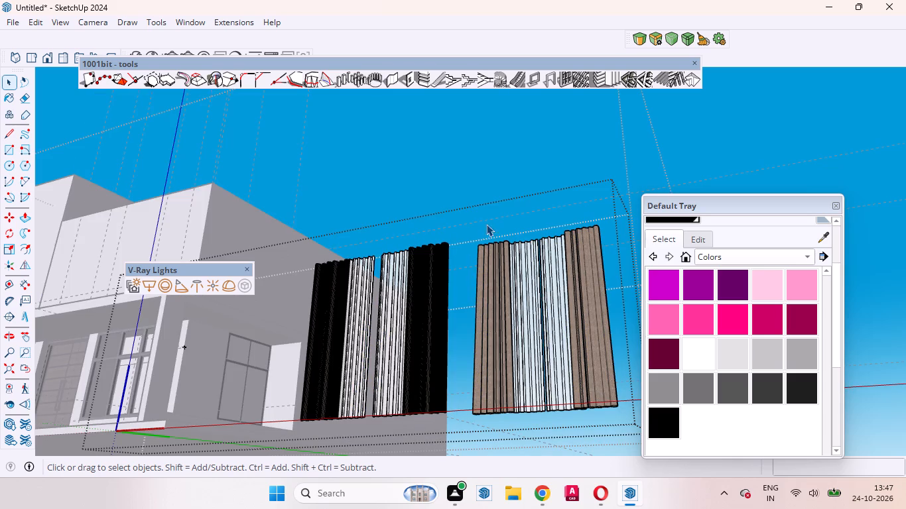
Delete the complete black-and-white curtain set inside the component, keeping the brown-and-white set.
{"action": "left_click_drag", "start_coordinate": [470, 215], "coordinate": [480, 263]}
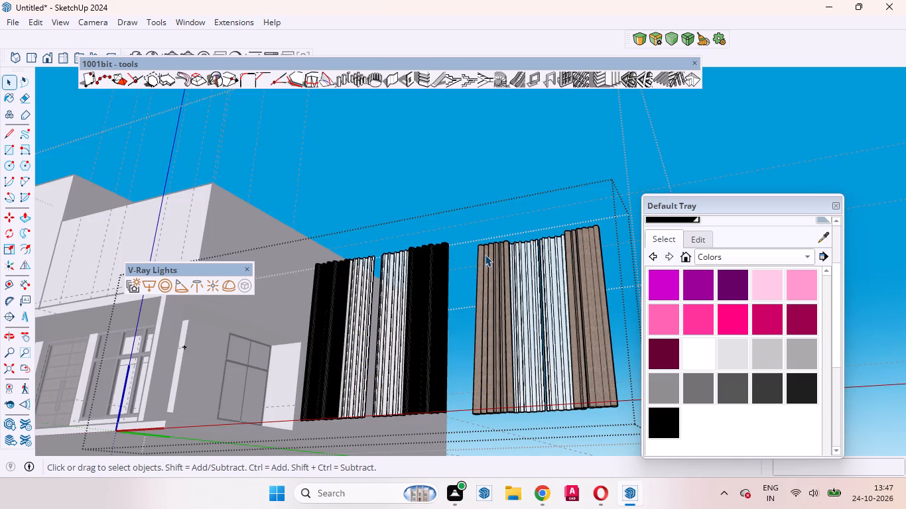
{"action": "left_click", "coordinate": [492, 261]}
{"action": "scroll", "coordinate": [518, 223], "scroll_direction": "down", "scroll_amount": 4}
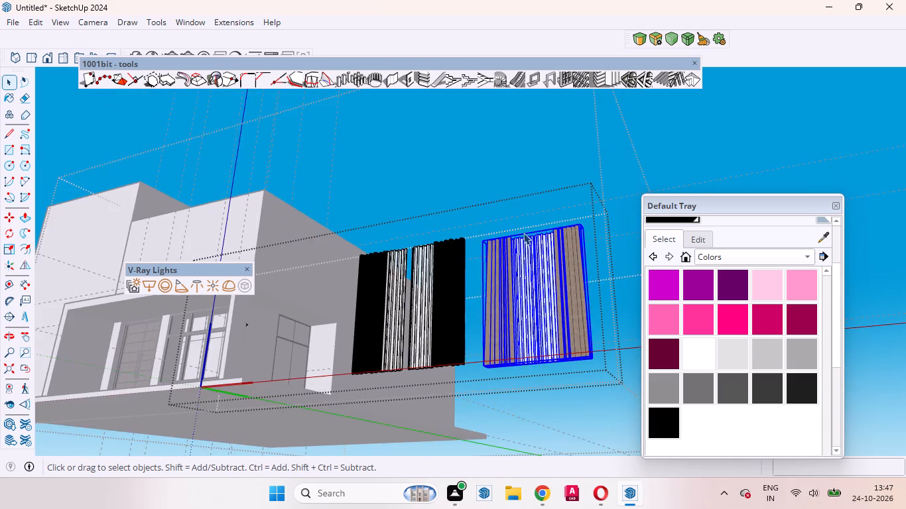
{"action": "middle_click_drag", "start_coordinate": [527, 258], "coordinate": [530, 294]}
{"action": "left_click", "coordinate": [455, 315]}
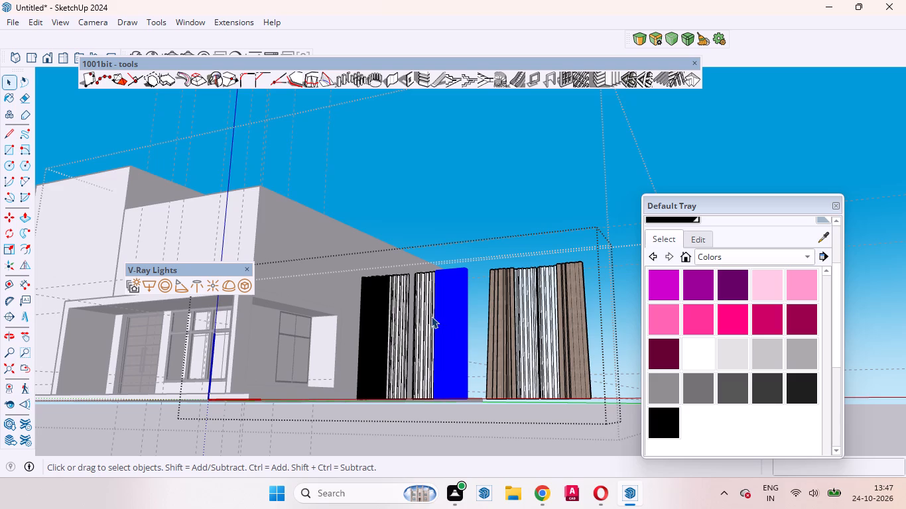
{"action": "left_click", "coordinate": [431, 316]}
{"action": "left_click", "coordinate": [444, 313]}
{"action": "middle_click_drag", "start_coordinate": [394, 326], "coordinate": [550, 418]}
{"action": "scroll", "coordinate": [491, 313], "scroll_direction": "down", "scroll_amount": 3}
{"action": "scroll", "coordinate": [560, 357], "scroll_direction": "up", "scroll_amount": 3}
{"action": "middle_click_drag", "start_coordinate": [572, 382], "coordinate": [529, 379]}
{"action": "scroll", "coordinate": [528, 375], "scroll_direction": "up", "scroll_amount": 1}
{"action": "scroll", "coordinate": [516, 297], "scroll_direction": "down", "scroll_amount": 4}
{"action": "scroll", "coordinate": [535, 374], "scroll_direction": "up", "scroll_amount": 6}
{"action": "scroll", "coordinate": [441, 257], "scroll_direction": "down", "scroll_amount": 4}
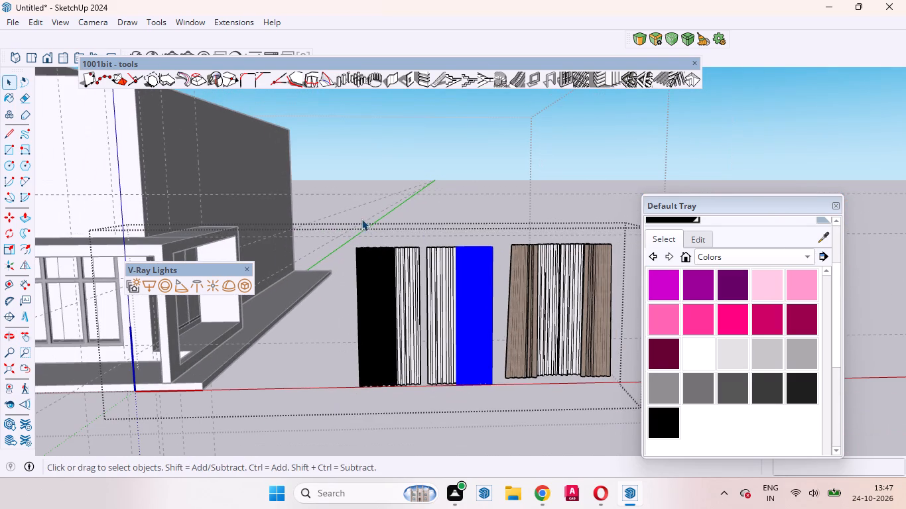
{"action": "left_click_drag", "start_coordinate": [351, 212], "coordinate": [476, 440]}
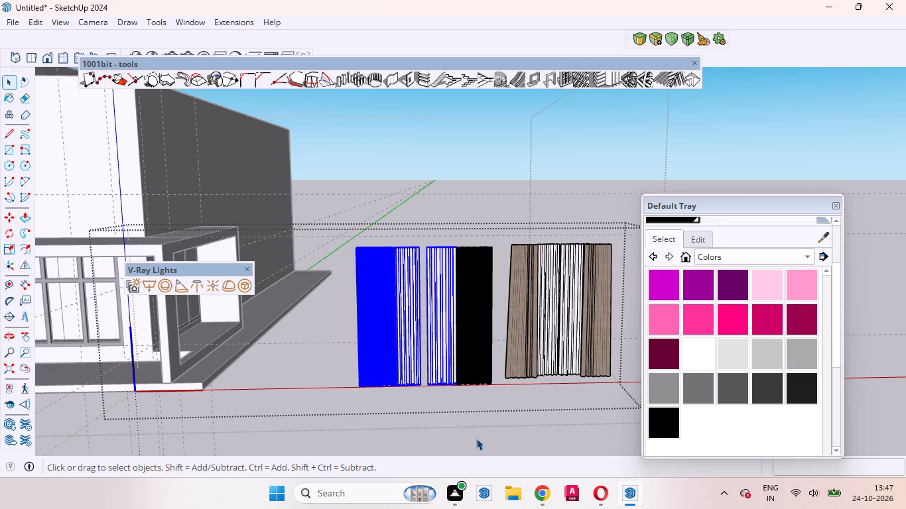
{"action": "key", "text": "Delete"}
{"action": "left_click", "coordinate": [477, 302]}
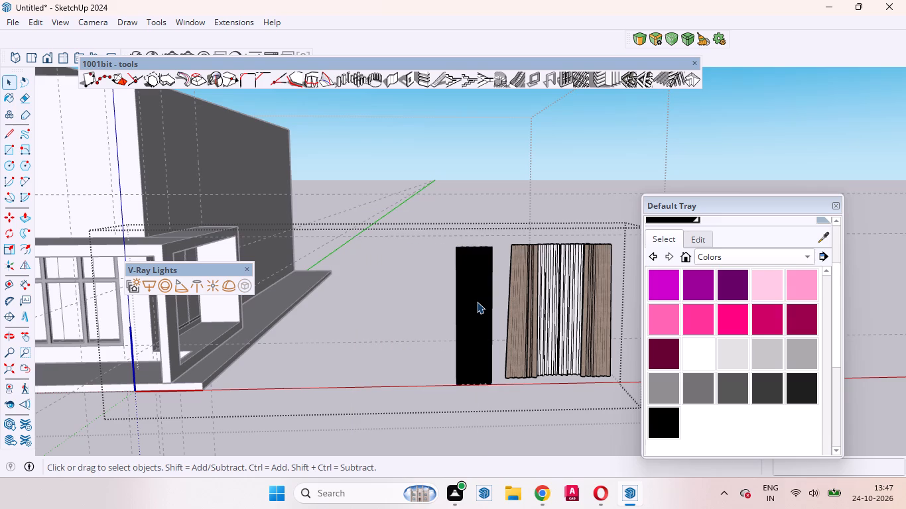
{"action": "key", "text": "Delete"}
Move the brown-and-white curtain set by its top corner onto the inner upper corner of the front window opening beside the door.
{"action": "scroll", "coordinate": [387, 278], "scroll_direction": "down", "scroll_amount": 5}
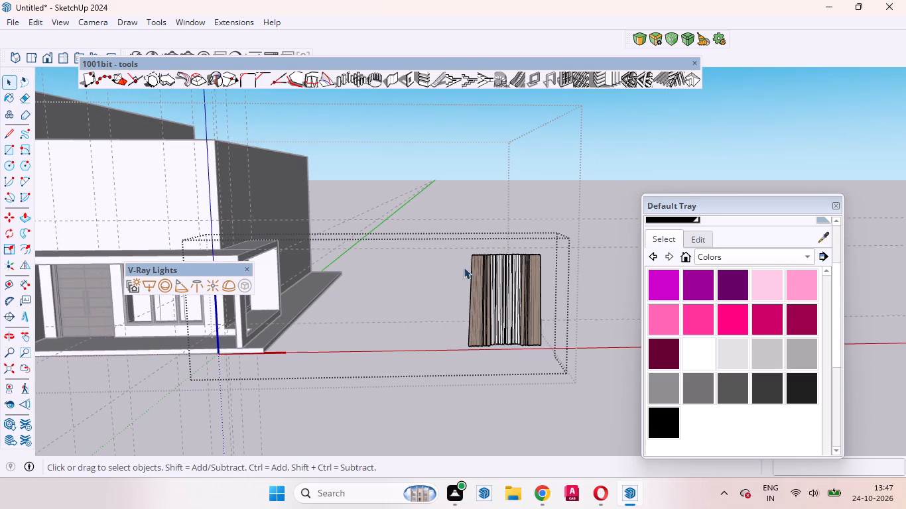
{"action": "left_click", "coordinate": [493, 286]}
{"action": "middle_click_drag", "start_coordinate": [427, 258], "coordinate": [457, 345]}
{"action": "scroll", "coordinate": [439, 213], "scroll_direction": "down", "scroll_amount": 2}
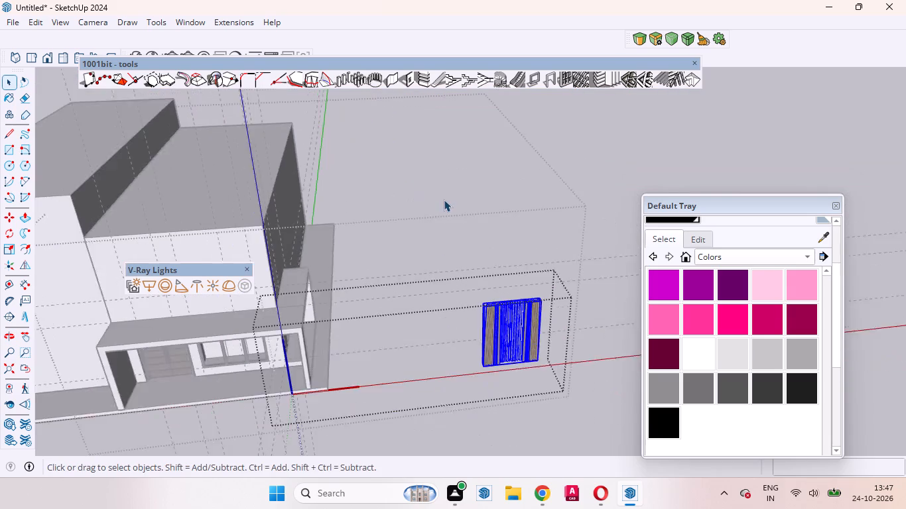
{"action": "scroll", "coordinate": [444, 199], "scroll_direction": "down", "scroll_amount": 2}
{"action": "scroll", "coordinate": [501, 273], "scroll_direction": "up", "scroll_amount": 16}
{"action": "middle_click_drag", "start_coordinate": [481, 309], "coordinate": [288, 369]}
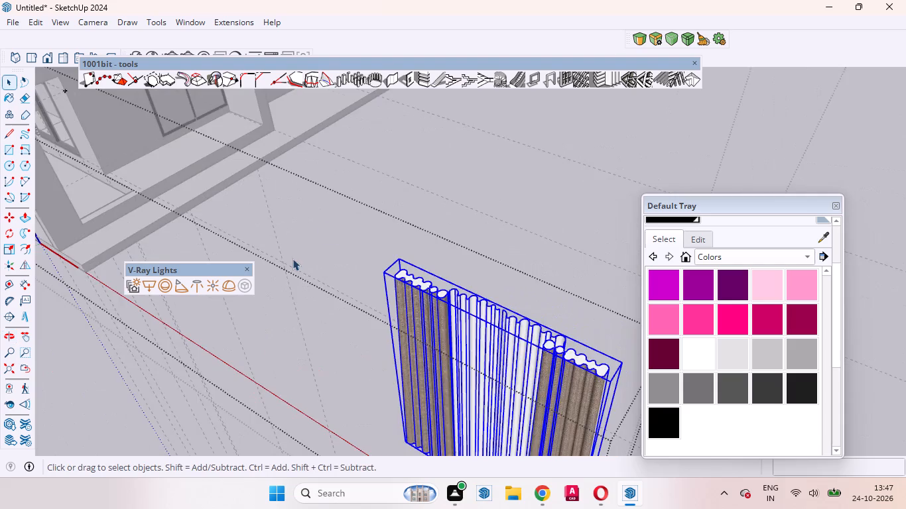
{"action": "scroll", "coordinate": [329, 225], "scroll_direction": "down", "scroll_amount": 5}
{"action": "scroll", "coordinate": [446, 308], "scroll_direction": "up", "scroll_amount": 5}
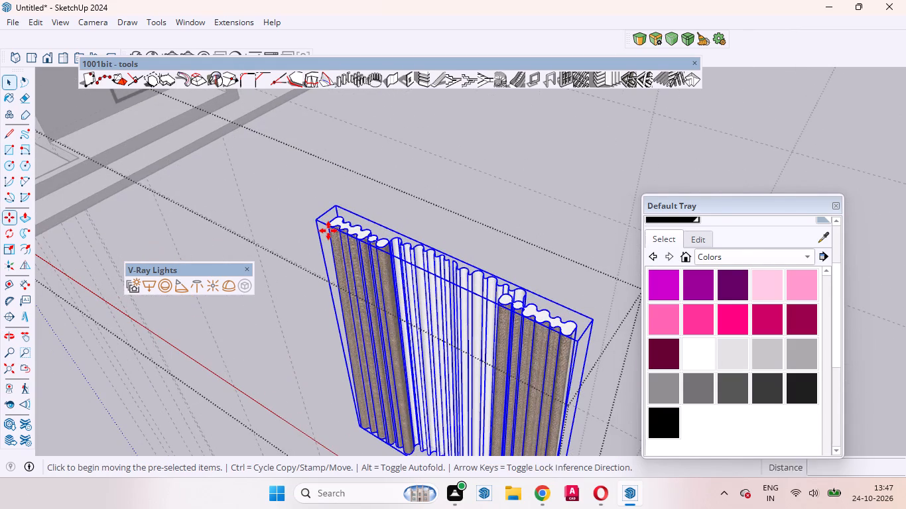
{"action": "key", "text": "m"}
{"action": "left_click", "coordinate": [319, 220]}
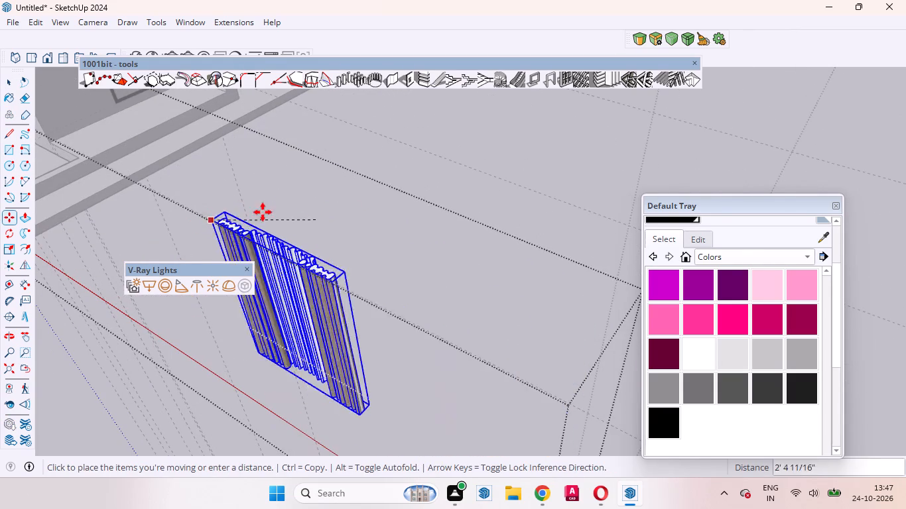
{"action": "scroll", "coordinate": [276, 211], "scroll_direction": "down", "scroll_amount": 9}
{"action": "scroll", "coordinate": [398, 209], "scroll_direction": "up", "scroll_amount": 1}
{"action": "scroll", "coordinate": [399, 209], "scroll_direction": "down", "scroll_amount": 20}
{"action": "scroll", "coordinate": [399, 209], "scroll_direction": "down", "scroll_amount": 9}
{"action": "scroll", "coordinate": [291, 199], "scroll_direction": "up", "scroll_amount": 7}
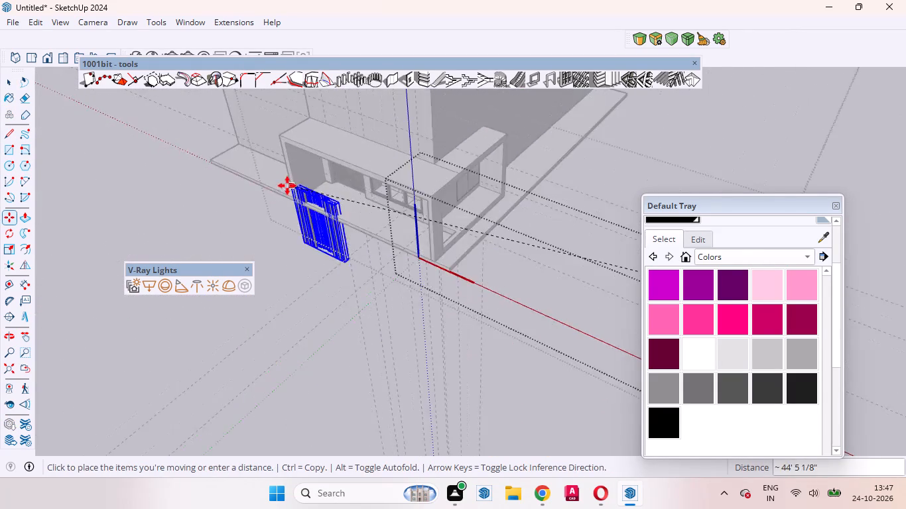
{"action": "scroll", "coordinate": [287, 186], "scroll_direction": "up", "scroll_amount": 15}
{"action": "scroll", "coordinate": [449, 148], "scroll_direction": "down", "scroll_amount": 11}
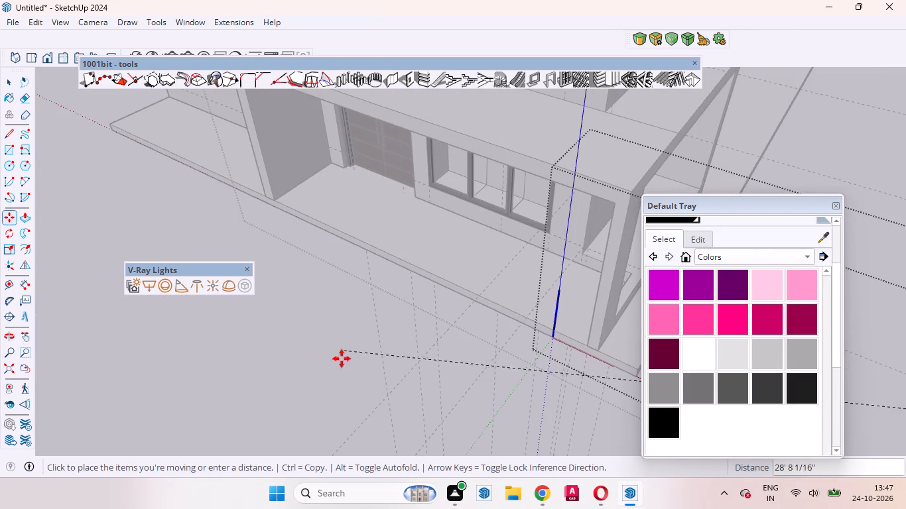
{"action": "scroll", "coordinate": [337, 207], "scroll_direction": "down", "scroll_amount": 11}
{"action": "scroll", "coordinate": [415, 266], "scroll_direction": "up", "scroll_amount": 4}
{"action": "middle_click_drag", "start_coordinate": [327, 253], "coordinate": [371, 158]}
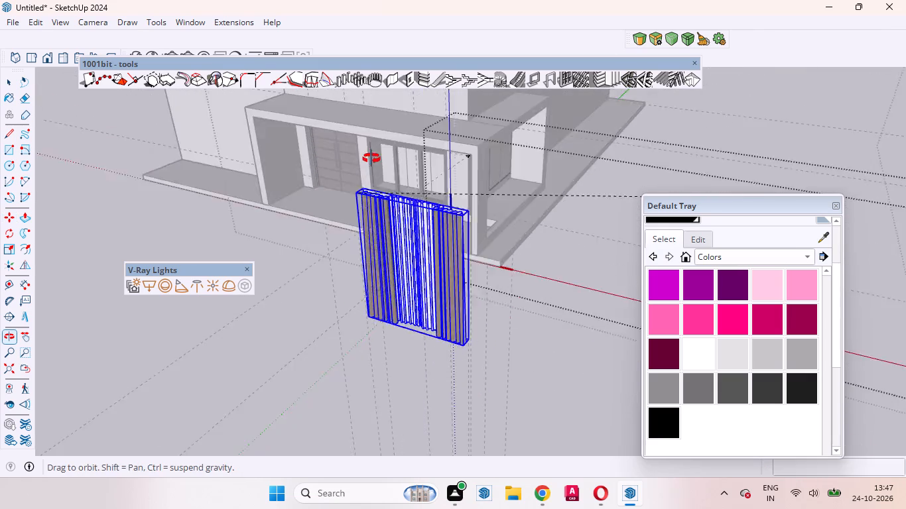
{"action": "middle_click_drag", "start_coordinate": [371, 158], "coordinate": [399, 91]}
{"action": "scroll", "coordinate": [383, 113], "scroll_direction": "up", "scroll_amount": 17}
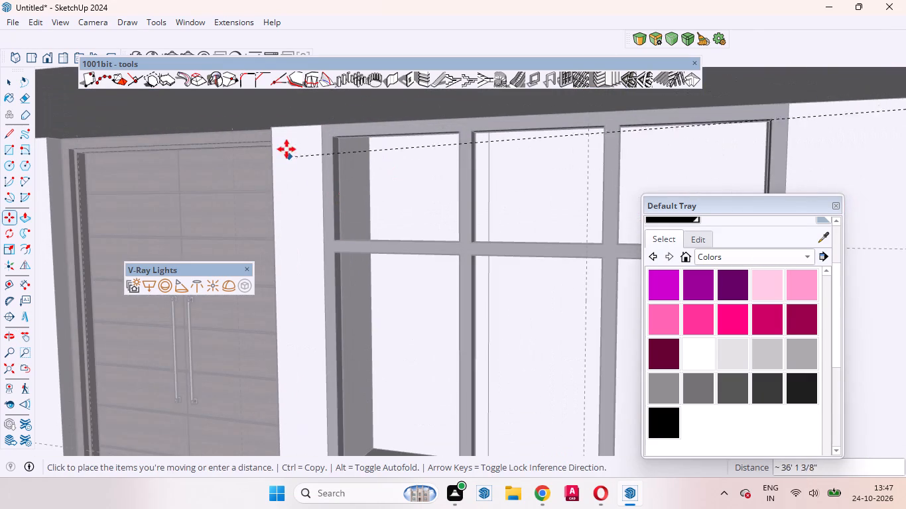
{"action": "scroll", "coordinate": [361, 150], "scroll_direction": "up", "scroll_amount": 12}
{"action": "middle_click_drag", "start_coordinate": [343, 156], "coordinate": [143, 125]}
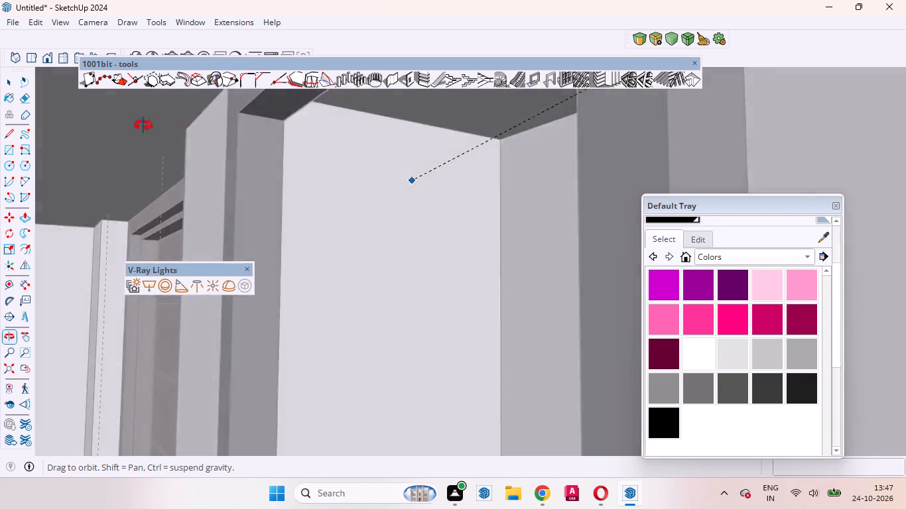
{"action": "middle_click_drag", "start_coordinate": [143, 125], "coordinate": [80, 127]}
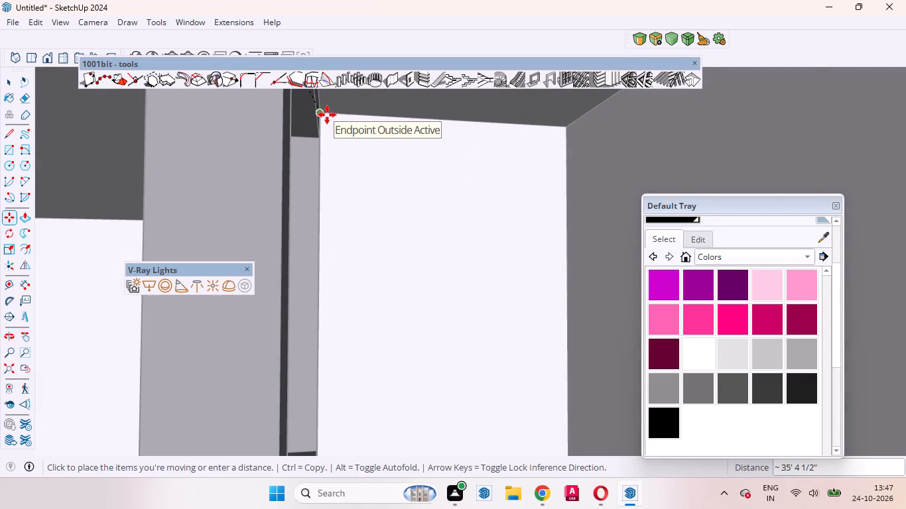
{"action": "left_click", "coordinate": [326, 114]}
Stretch the curtain set's width along the red axis by a factor of about 1.08 to span the front window.
{"action": "middle_click_drag", "start_coordinate": [312, 164], "coordinate": [497, 207]}
{"action": "scroll", "coordinate": [496, 207], "scroll_direction": "up", "scroll_amount": 1}
{"action": "scroll", "coordinate": [331, 122], "scroll_direction": "down", "scroll_amount": 4}
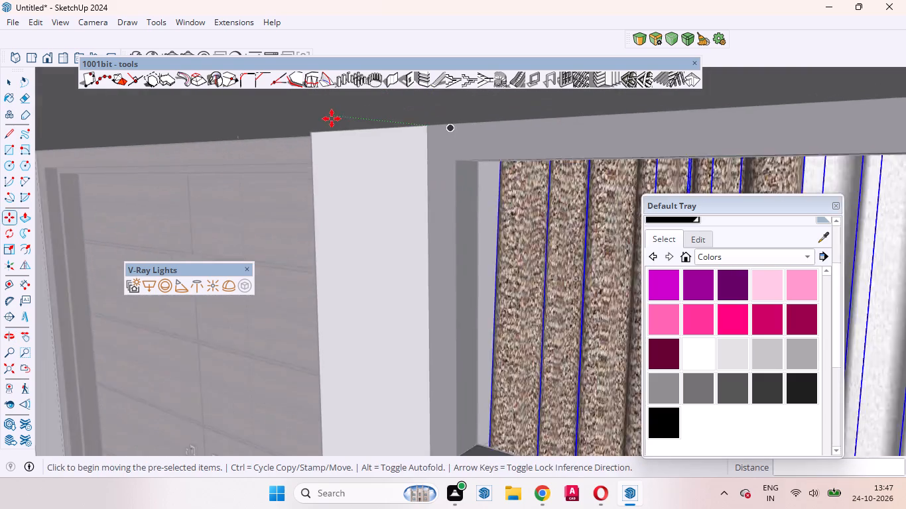
{"action": "scroll", "coordinate": [332, 119], "scroll_direction": "down", "scroll_amount": 20}
{"action": "scroll", "coordinate": [332, 119], "scroll_direction": "down", "scroll_amount": 2}
{"action": "middle_click_drag", "start_coordinate": [405, 204], "coordinate": [474, 233]}
{"action": "scroll", "coordinate": [474, 230], "scroll_direction": "up", "scroll_amount": 1}
{"action": "scroll", "coordinate": [466, 223], "scroll_direction": "down", "scroll_amount": 3}
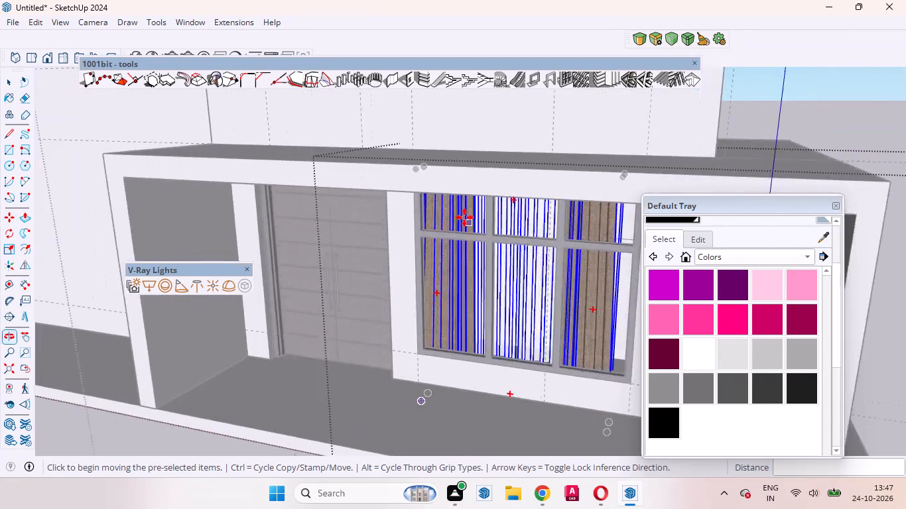
{"action": "scroll", "coordinate": [464, 217], "scroll_direction": "down", "scroll_amount": 2}
{"action": "middle_click_drag", "start_coordinate": [471, 245], "coordinate": [520, 201]}
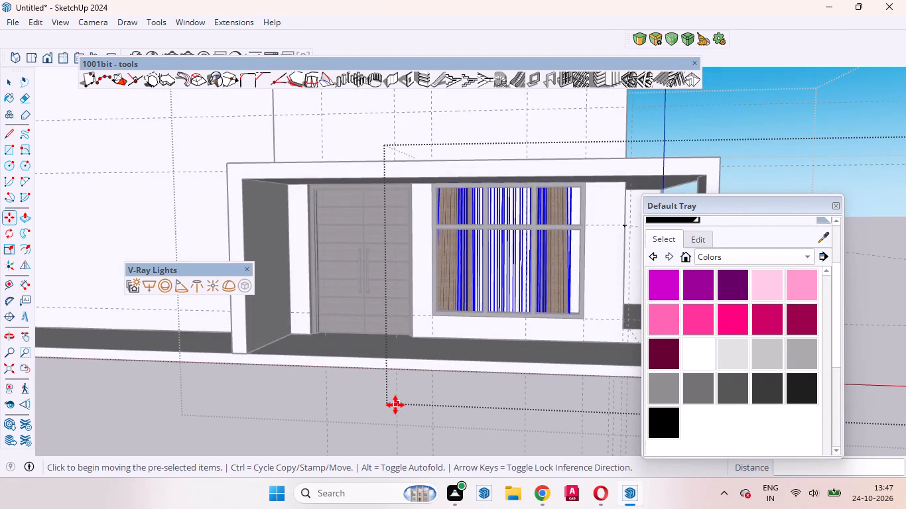
{"action": "key", "text": "s"}
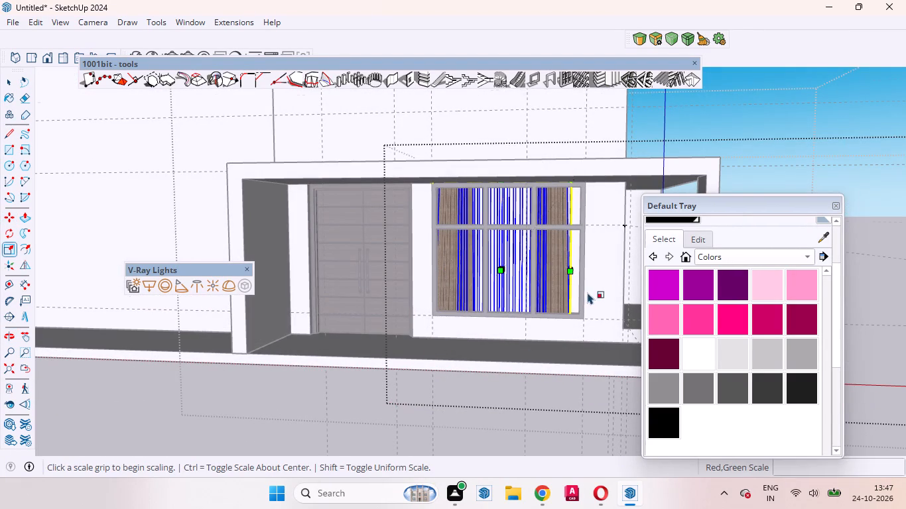
{"action": "scroll", "coordinate": [588, 292], "scroll_direction": "up", "scroll_amount": 13}
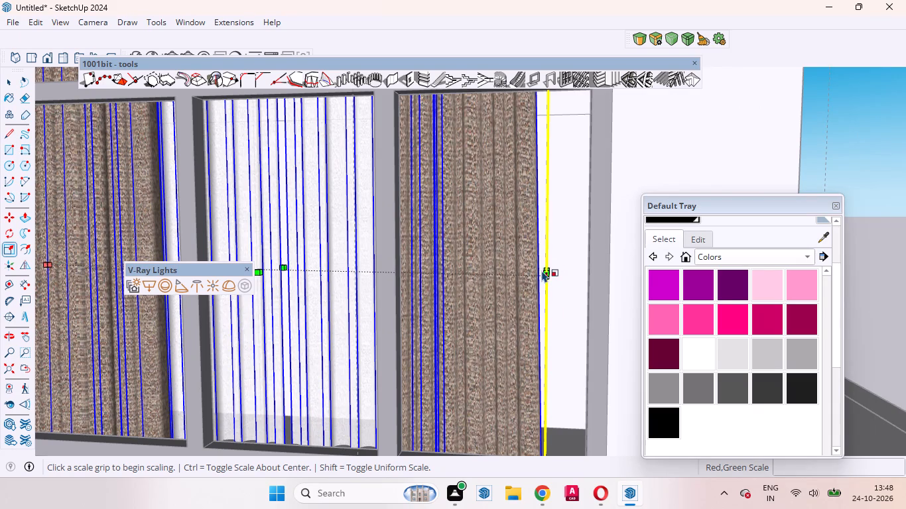
{"action": "left_click", "coordinate": [550, 268]}
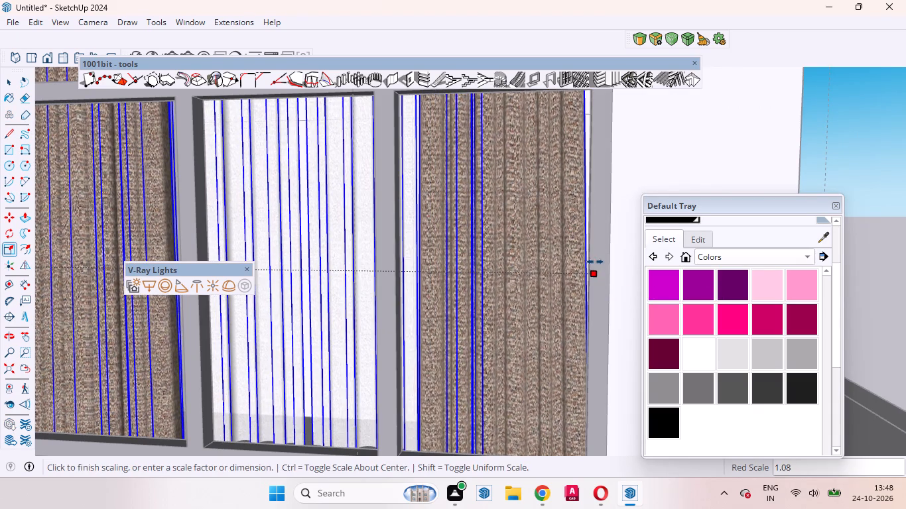
{"action": "left_click", "coordinate": [595, 261]}
Scale the curtain set's height to about 0.74, raising its bottom edge to the front window's lower frame.
{"action": "middle_click_drag", "start_coordinate": [549, 264], "coordinate": [731, 430]}
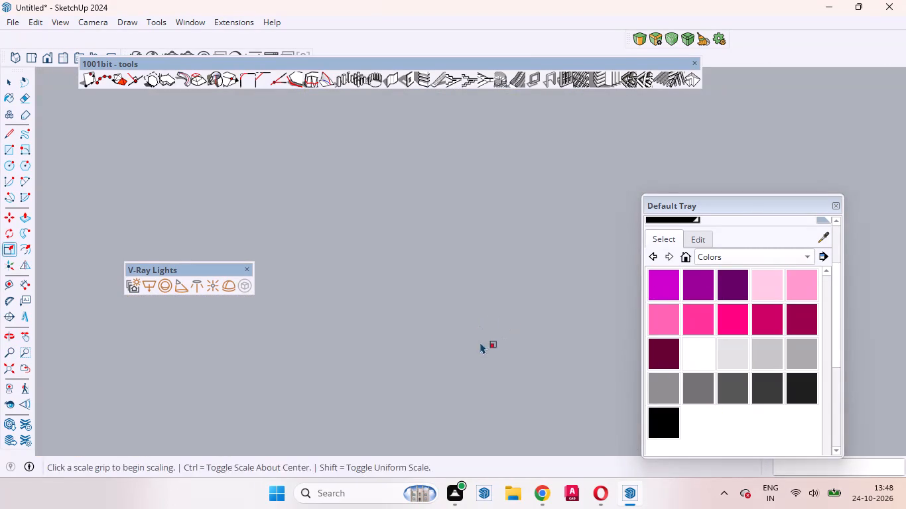
{"action": "middle_click_drag", "start_coordinate": [478, 342], "coordinate": [423, 285]}
{"action": "left_click", "coordinate": [15, 371]}
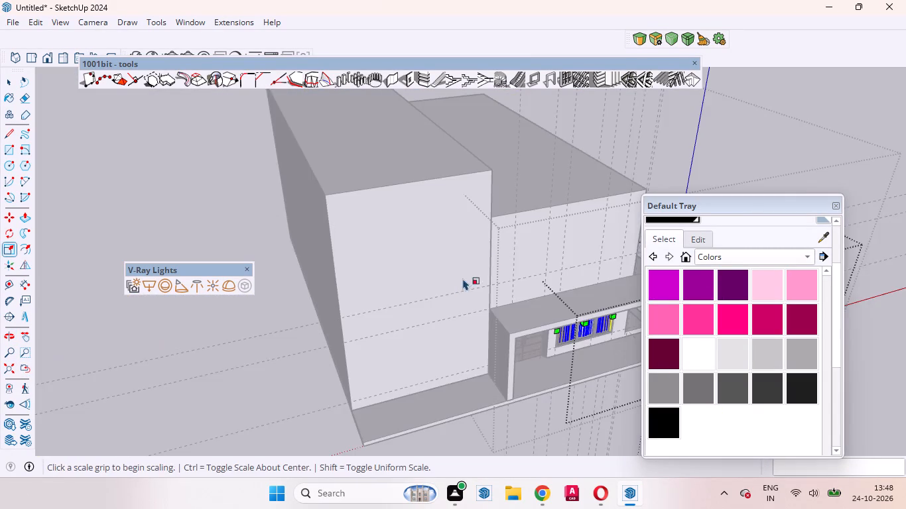
{"action": "scroll", "coordinate": [495, 243], "scroll_direction": "down", "scroll_amount": 4}
{"action": "middle_click_drag", "start_coordinate": [548, 313], "coordinate": [456, 271]}
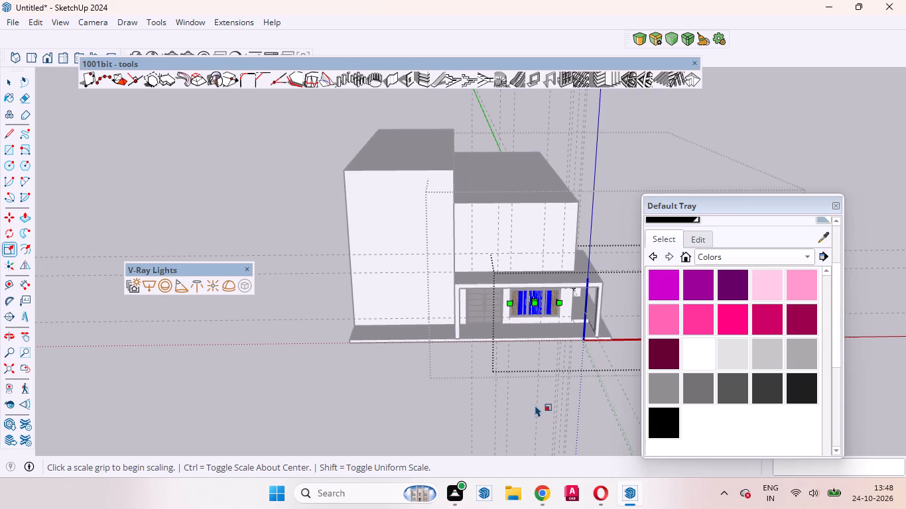
{"action": "scroll", "coordinate": [531, 324], "scroll_direction": "up", "scroll_amount": 11}
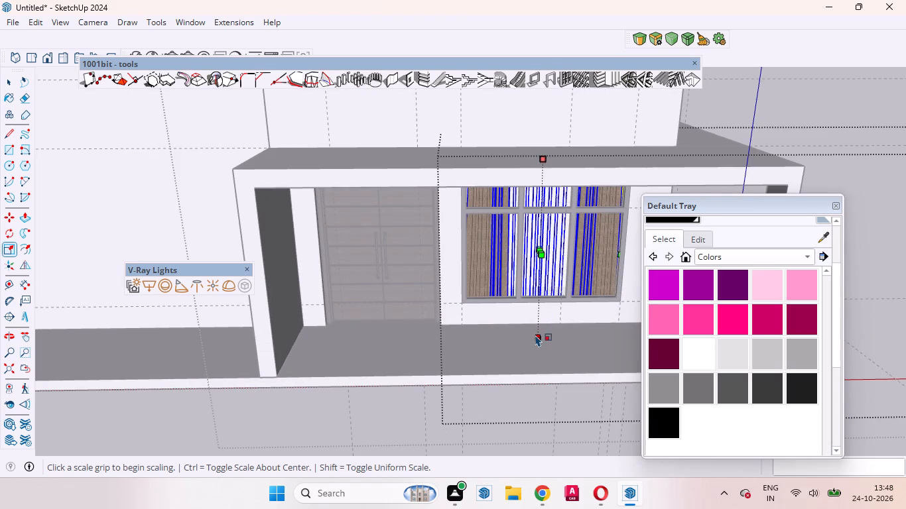
{"action": "left_click", "coordinate": [535, 335]}
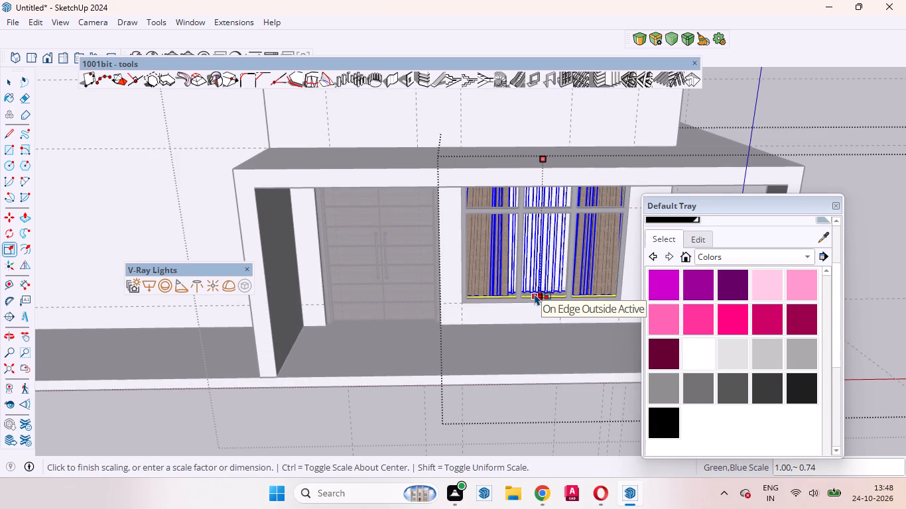
{"action": "left_click", "coordinate": [535, 292]}
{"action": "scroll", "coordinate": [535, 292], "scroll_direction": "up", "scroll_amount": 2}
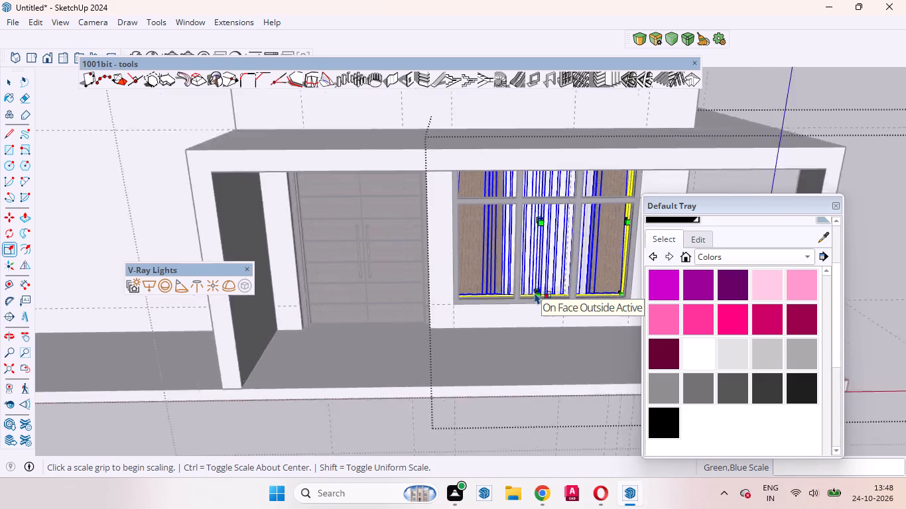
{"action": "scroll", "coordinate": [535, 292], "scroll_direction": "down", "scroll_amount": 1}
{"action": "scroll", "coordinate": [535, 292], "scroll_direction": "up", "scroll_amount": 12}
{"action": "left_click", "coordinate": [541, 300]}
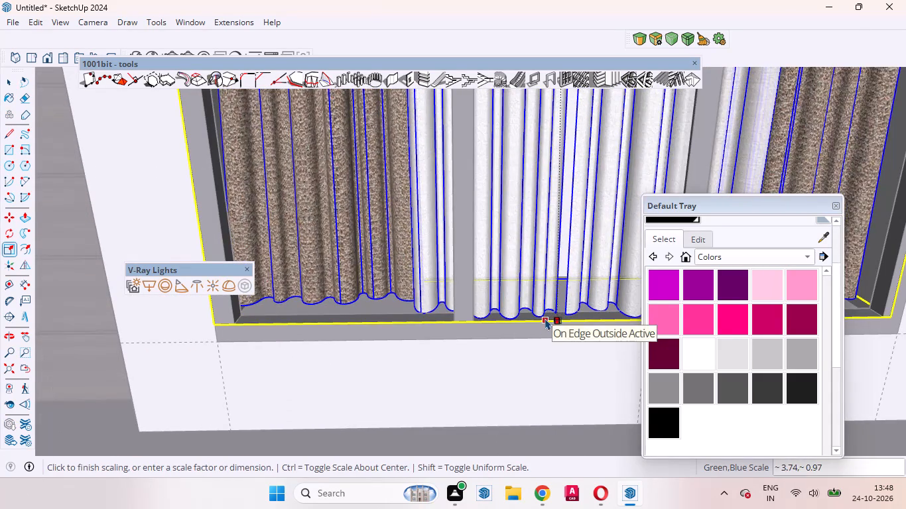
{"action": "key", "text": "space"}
Move the curtain set about 6 13/16" along the green axis, closer to the front window frame.
{"action": "scroll", "coordinate": [511, 302], "scroll_direction": "up", "scroll_amount": 5}
{"action": "middle_click_drag", "start_coordinate": [504, 356], "coordinate": [414, 260]}
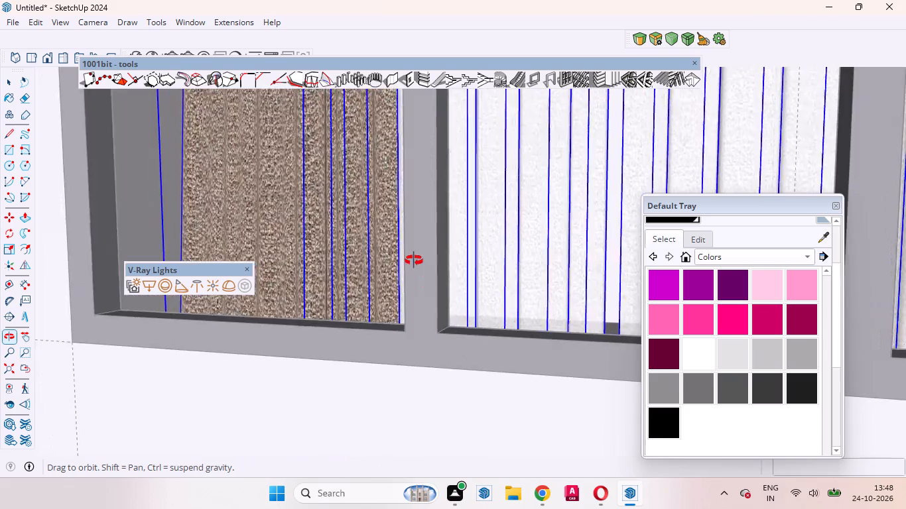
{"action": "middle_click_drag", "start_coordinate": [414, 260], "coordinate": [473, 239]}
{"action": "scroll", "coordinate": [482, 291], "scroll_direction": "down", "scroll_amount": 4}
{"action": "middle_click_drag", "start_coordinate": [476, 293], "coordinate": [319, 339]}
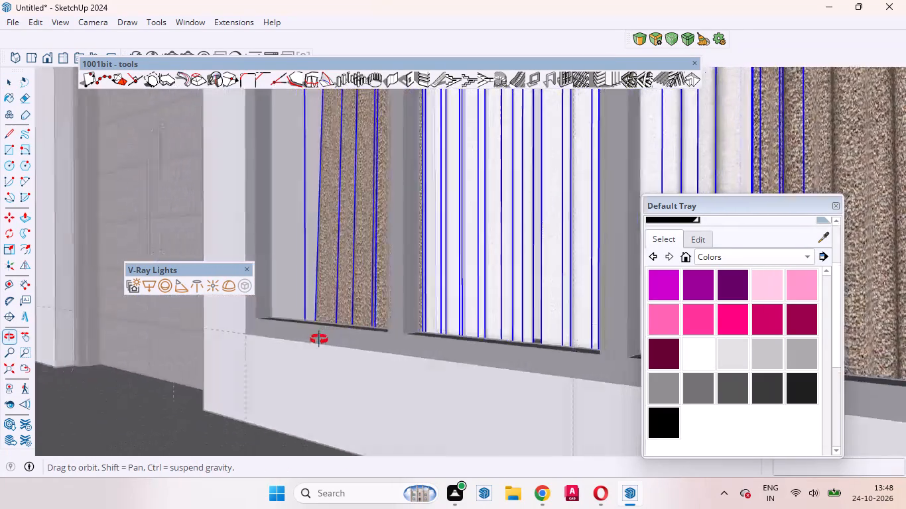
{"action": "middle_click_drag", "start_coordinate": [319, 339], "coordinate": [291, 376]}
{"action": "key", "text": "m"}
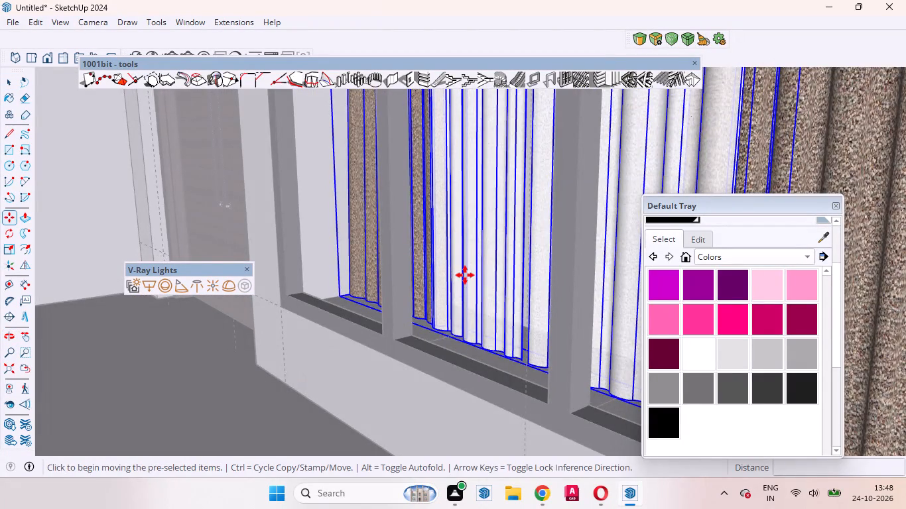
{"action": "left_click", "coordinate": [467, 276]}
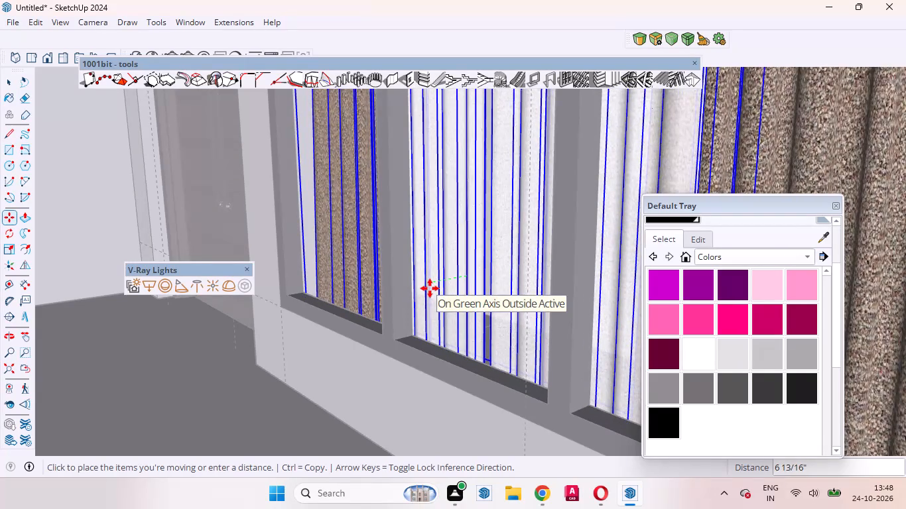
{"action": "left_click", "coordinate": [430, 288]}
{"action": "key", "text": "space"}
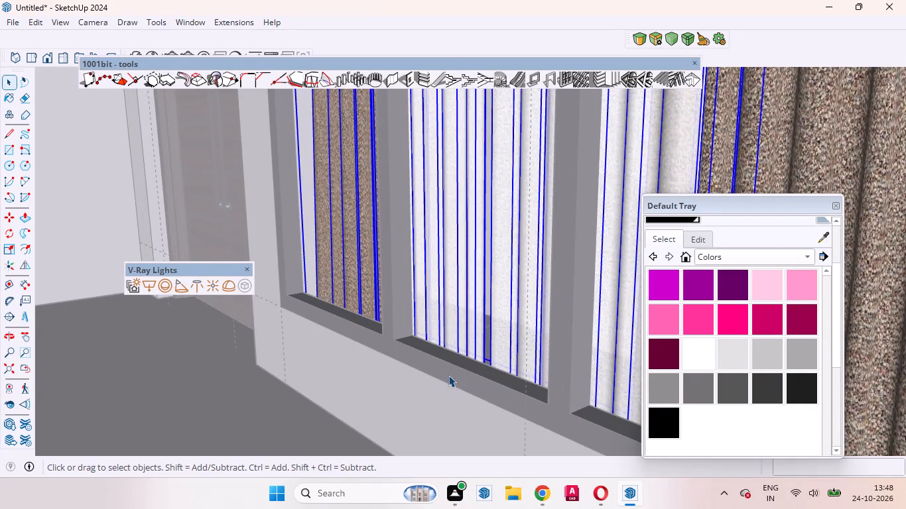
Leave the curtain component's editing mode and return to the whole model.
{"action": "scroll", "coordinate": [424, 363], "scroll_direction": "down", "scroll_amount": 15}
{"action": "middle_click_drag", "start_coordinate": [448, 362], "coordinate": [557, 325]}
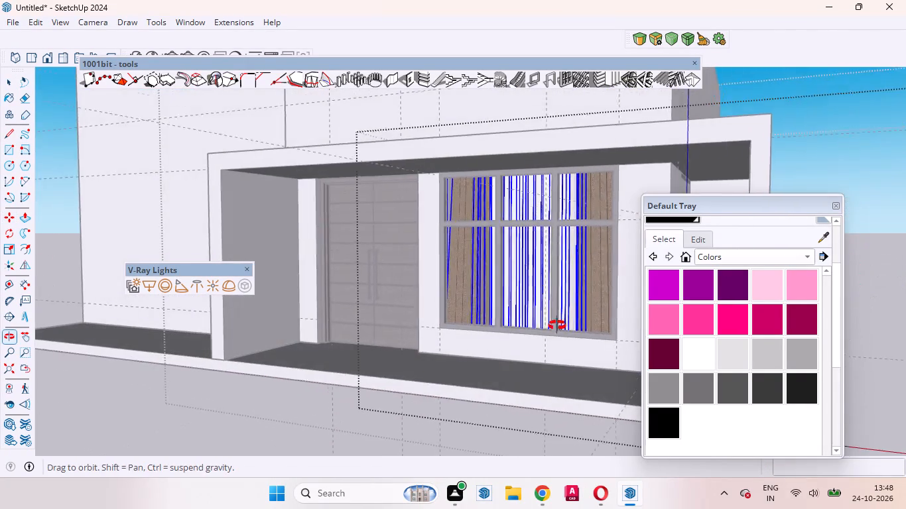
{"action": "middle_click_drag", "start_coordinate": [557, 325], "coordinate": [557, 325]}
{"action": "scroll", "coordinate": [462, 323], "scroll_direction": "down", "scroll_amount": 5}
{"action": "left_click", "coordinate": [466, 430]}
Draw a rectangular pane face about 2' 6" by 2' across the front window's upper opening nearest the door, on the vertical window plane.
{"action": "scroll", "coordinate": [531, 211], "scroll_direction": "up", "scroll_amount": 10}
{"action": "middle_click_drag", "start_coordinate": [497, 321], "coordinate": [650, 313]}
{"action": "scroll", "coordinate": [375, 276], "scroll_direction": "up", "scroll_amount": 4}
{"action": "scroll", "coordinate": [277, 264], "scroll_direction": "down", "scroll_amount": 3}
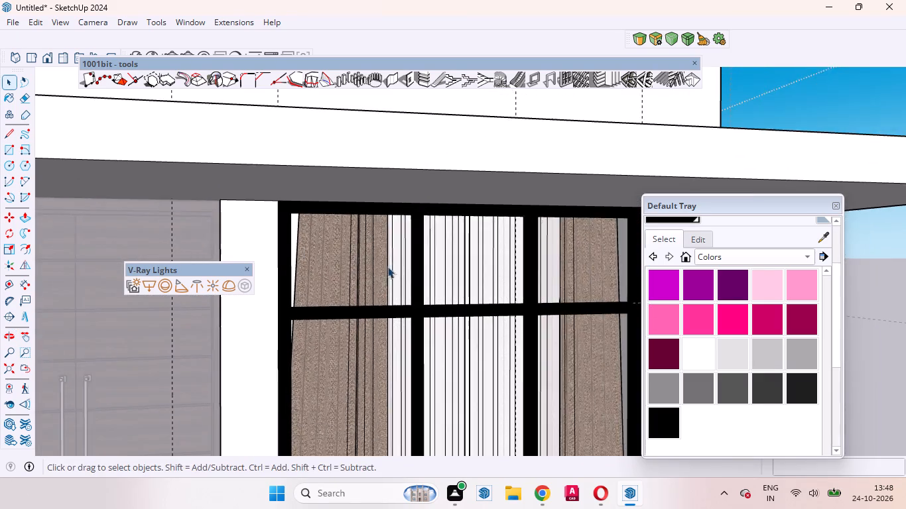
{"action": "middle_click_drag", "start_coordinate": [383, 266], "coordinate": [285, 181]}
{"action": "scroll", "coordinate": [321, 211], "scroll_direction": "up", "scroll_amount": 8}
{"action": "middle_click_drag", "start_coordinate": [302, 251], "coordinate": [255, 221]}
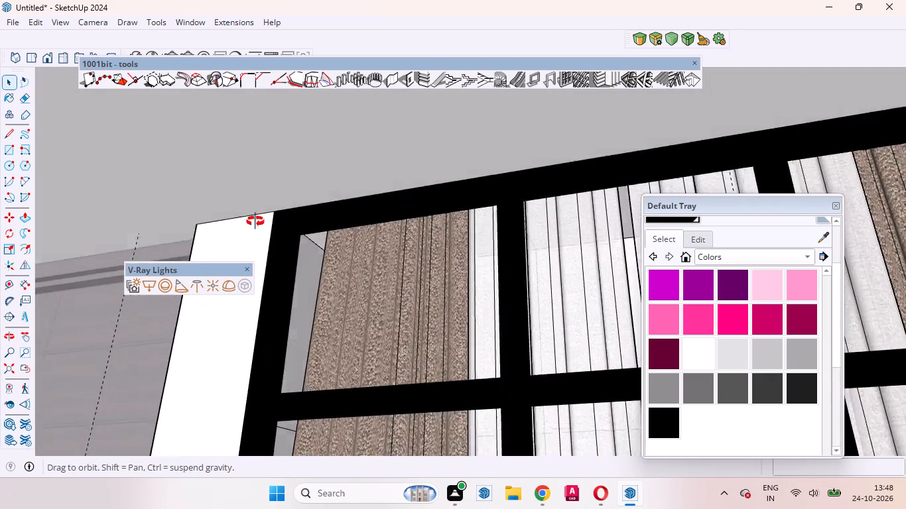
{"action": "middle_click_drag", "start_coordinate": [255, 221], "coordinate": [294, 300]}
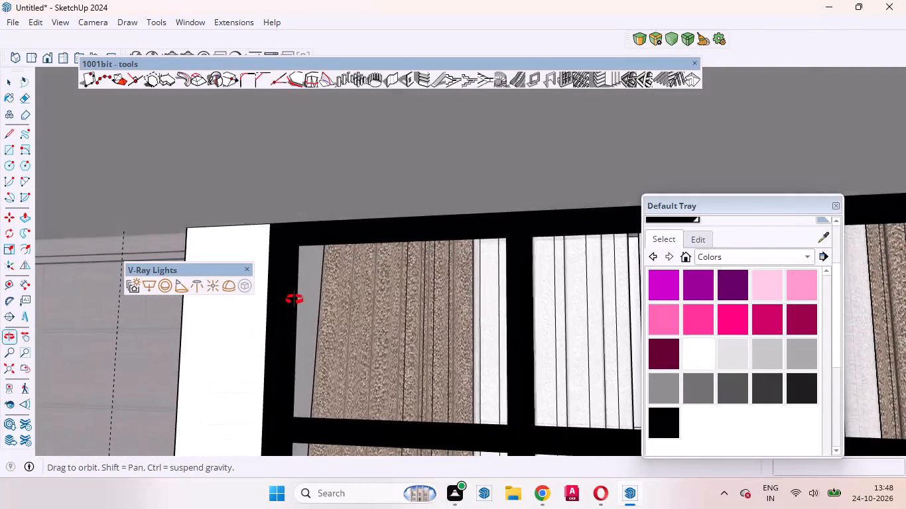
{"action": "middle_click_drag", "start_coordinate": [294, 300], "coordinate": [295, 298]}
{"action": "middle_click", "coordinate": [296, 297]}
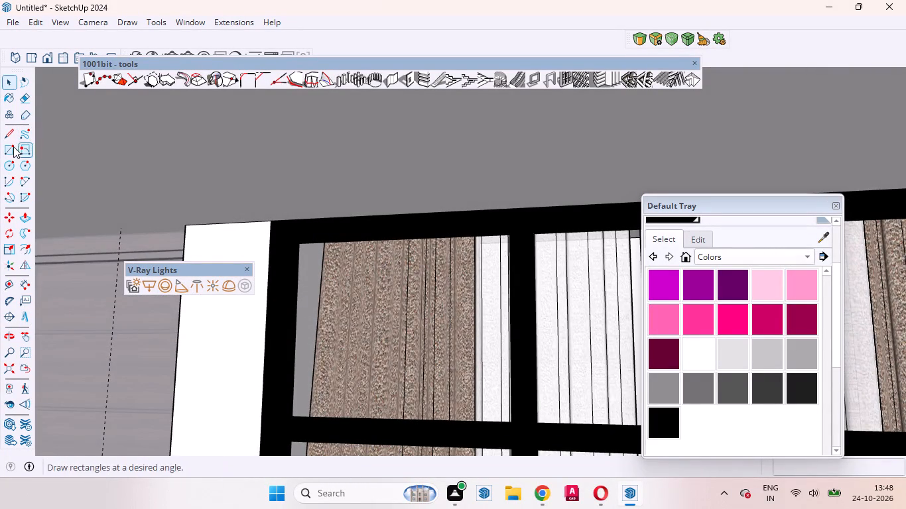
{"action": "left_click", "coordinate": [9, 148]}
{"action": "scroll", "coordinate": [287, 220], "scroll_direction": "up", "scroll_amount": 10}
{"action": "middle_click_drag", "start_coordinate": [315, 292], "coordinate": [253, 211]}
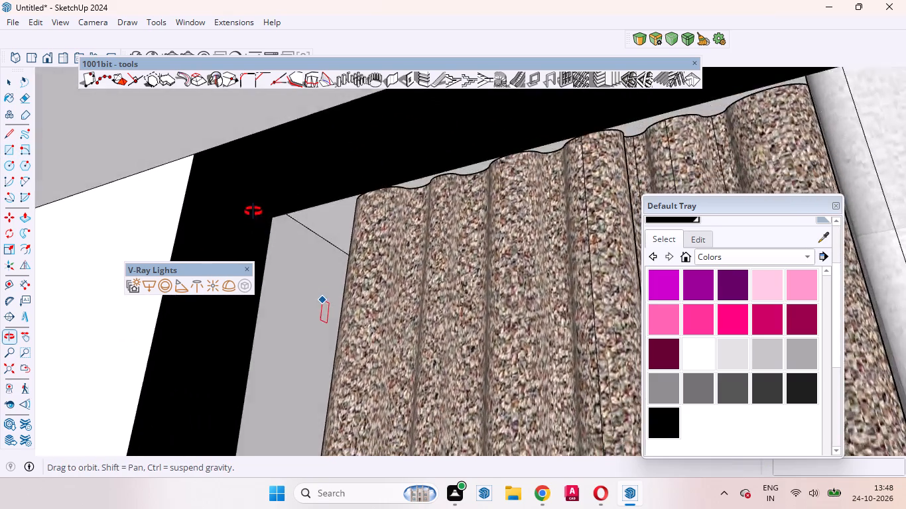
{"action": "middle_click_drag", "start_coordinate": [253, 211], "coordinate": [214, 192]}
{"action": "left_click", "coordinate": [239, 209]}
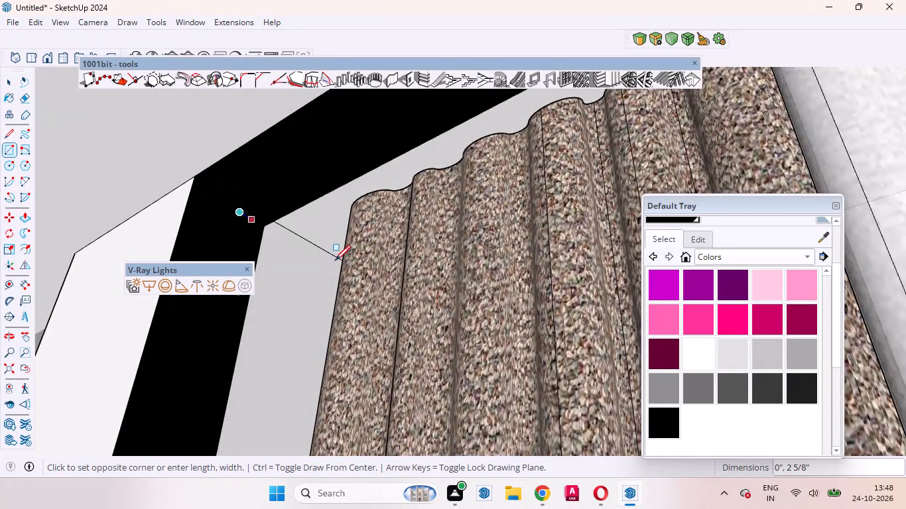
{"action": "scroll", "coordinate": [335, 261], "scroll_direction": "down", "scroll_amount": 9}
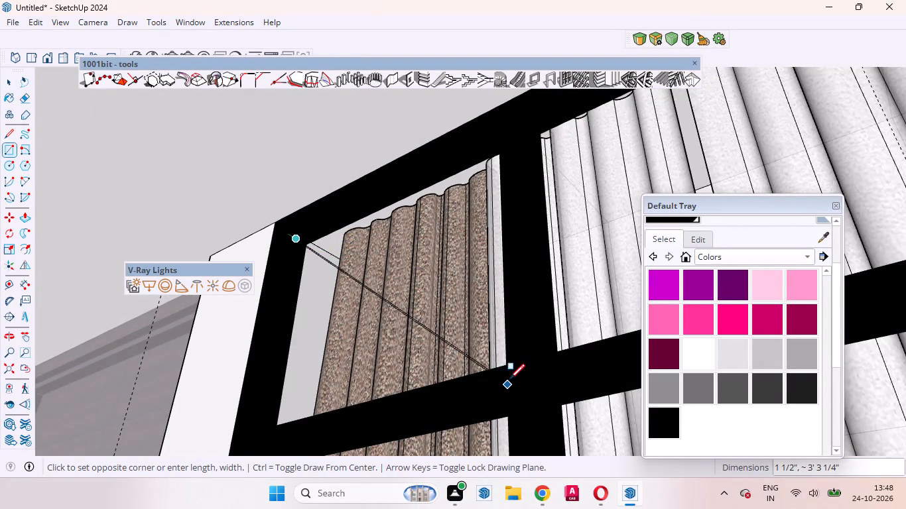
{"action": "key", "text": "Right"}
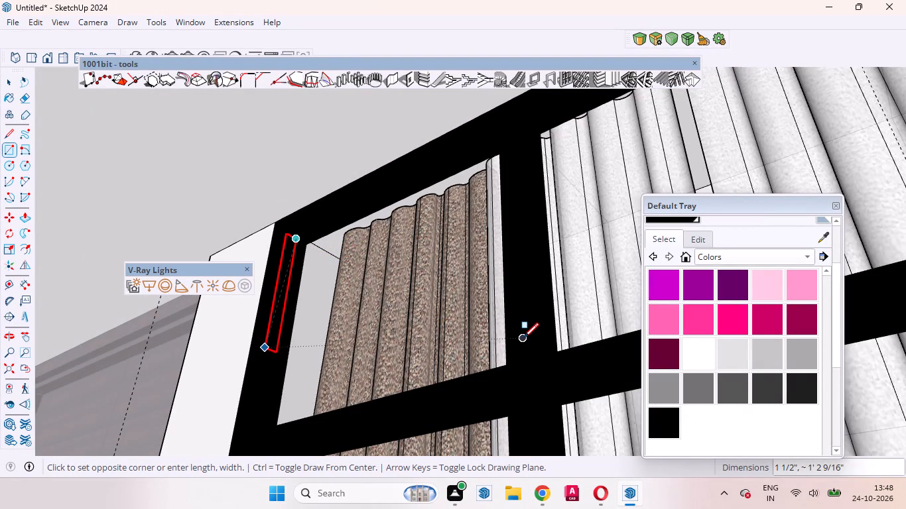
{"action": "key", "text": "Left"}
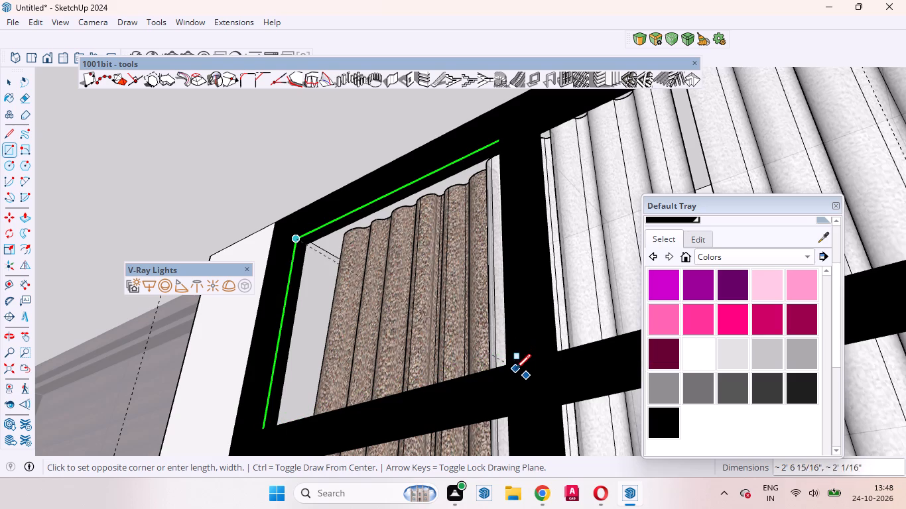
{"action": "left_click", "coordinate": [505, 365]}
Draw a second rectangular pane face filling the front window's upper middle opening, locked to the same vertical plane.
{"action": "scroll", "coordinate": [503, 366], "scroll_direction": "down", "scroll_amount": 7}
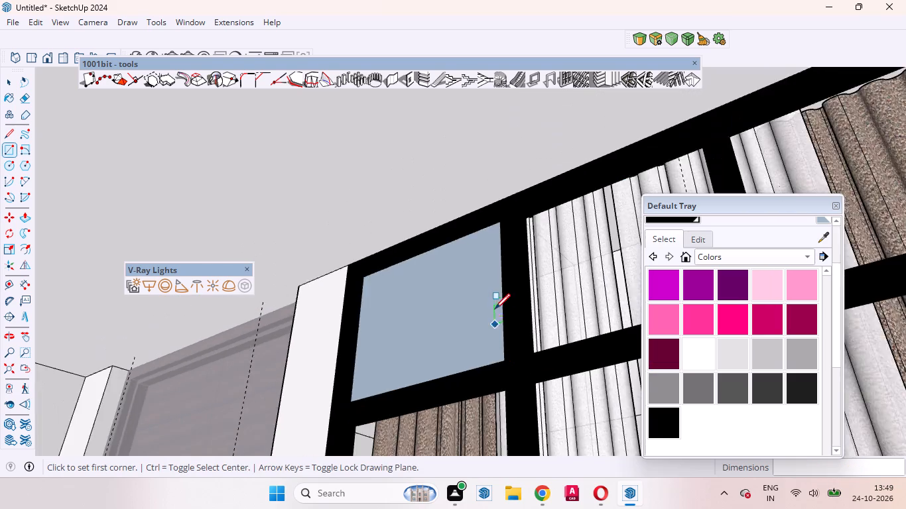
{"action": "scroll", "coordinate": [495, 309], "scroll_direction": "down", "scroll_amount": 3}
{"action": "middle_click_drag", "start_coordinate": [478, 321], "coordinate": [553, 436]}
{"action": "scroll", "coordinate": [553, 436], "scroll_direction": "up", "scroll_amount": 1}
{"action": "scroll", "coordinate": [520, 370], "scroll_direction": "down", "scroll_amount": 9}
{"action": "scroll", "coordinate": [562, 406], "scroll_direction": "up", "scroll_amount": 5}
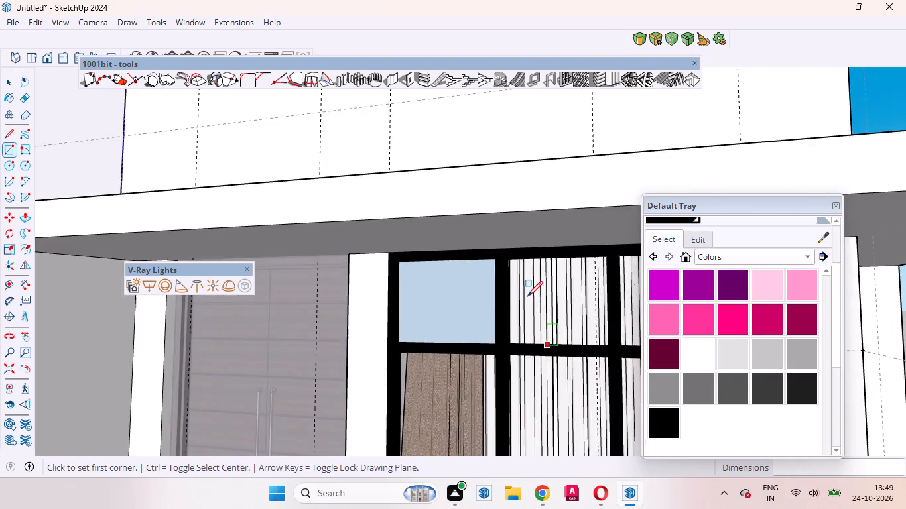
{"action": "scroll", "coordinate": [527, 294], "scroll_direction": "up", "scroll_amount": 12}
{"action": "middle_click_drag", "start_coordinate": [489, 260], "coordinate": [409, 218]}
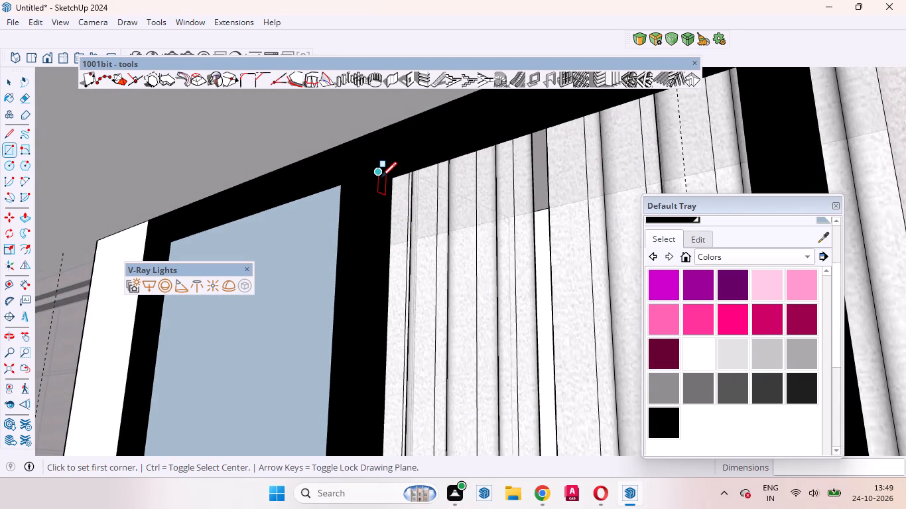
{"action": "left_click", "coordinate": [381, 173]}
{"action": "scroll", "coordinate": [452, 235], "scroll_direction": "down", "scroll_amount": 10}
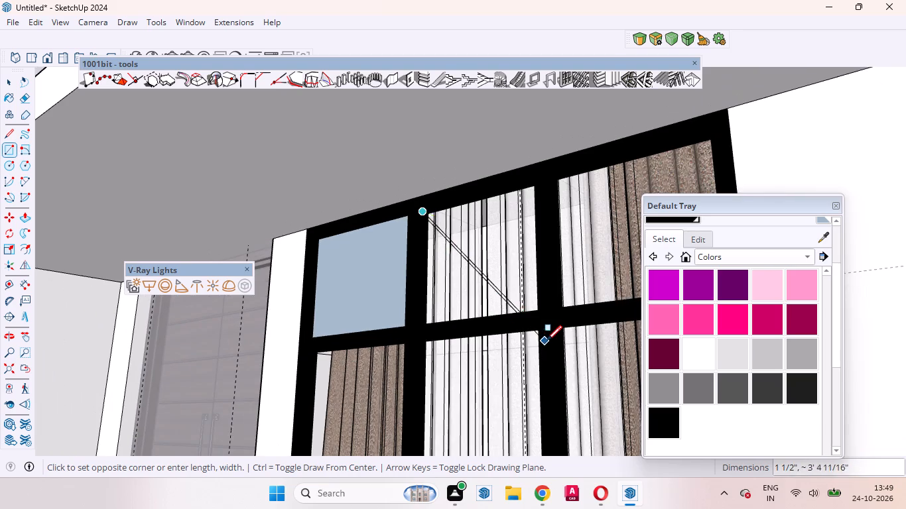
{"action": "key", "text": "Left"}
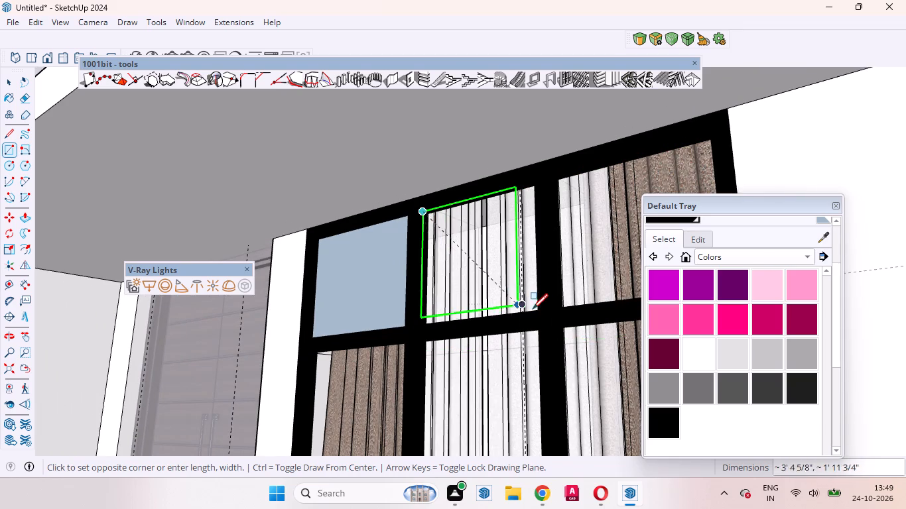
{"action": "left_click", "coordinate": [537, 311]}
Draw a rectangular pane face about 2' 3 3/8" by 1' 11 5/8" across the upper opening farthest from the door.
{"action": "scroll", "coordinate": [499, 294], "scroll_direction": "down", "scroll_amount": 4}
{"action": "scroll", "coordinate": [548, 233], "scroll_direction": "up", "scroll_amount": 13}
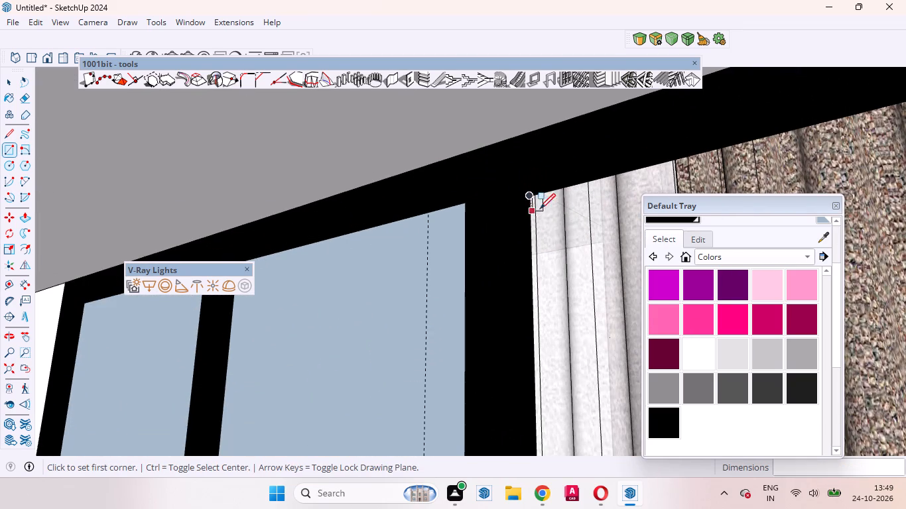
{"action": "left_click", "coordinate": [522, 186]}
{"action": "scroll", "coordinate": [558, 286], "scroll_direction": "down", "scroll_amount": 9}
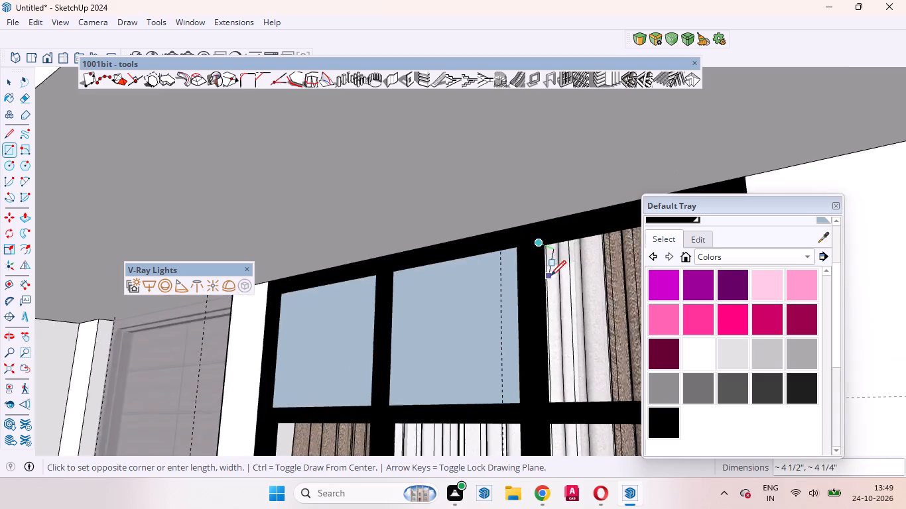
{"action": "scroll", "coordinate": [550, 276], "scroll_direction": "down", "scroll_amount": 11}
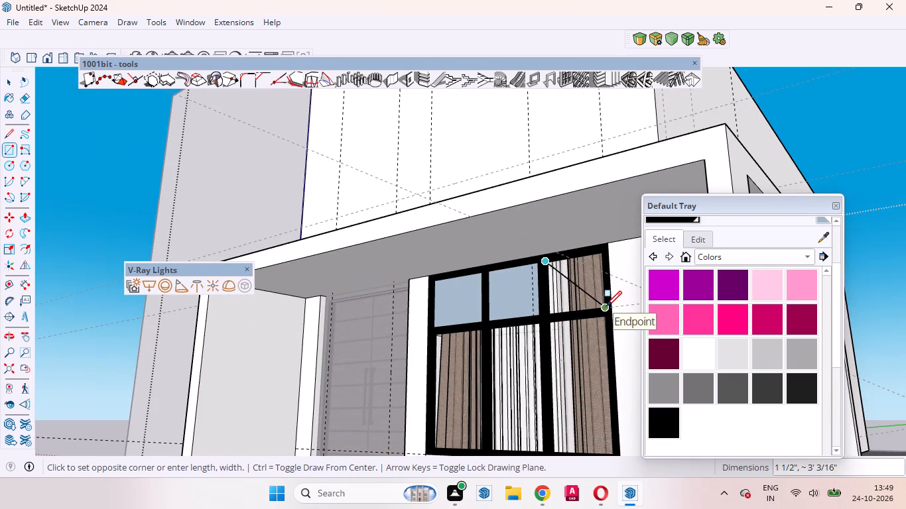
{"action": "key", "text": "Left"}
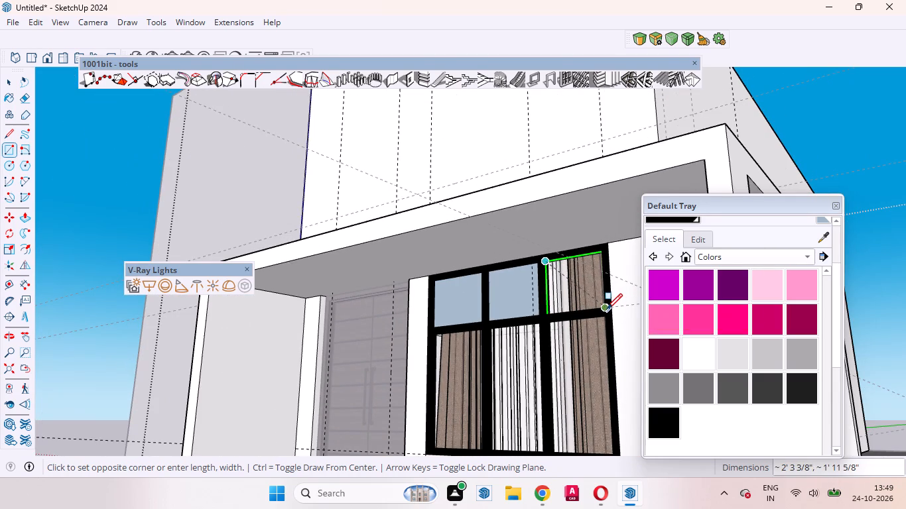
{"action": "left_click", "coordinate": [607, 309]}
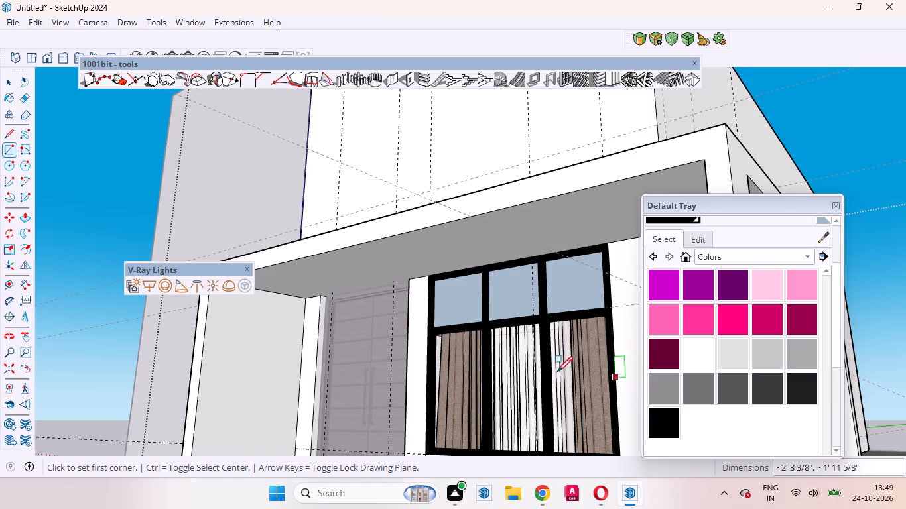
Draw a rectangular pane face about 2' 3 3/8" by 4' 5 1/16" across the lower opening farthest from the door.
{"action": "scroll", "coordinate": [547, 316], "scroll_direction": "up", "scroll_amount": 9}
{"action": "middle_click_drag", "start_coordinate": [560, 342], "coordinate": [509, 314]}
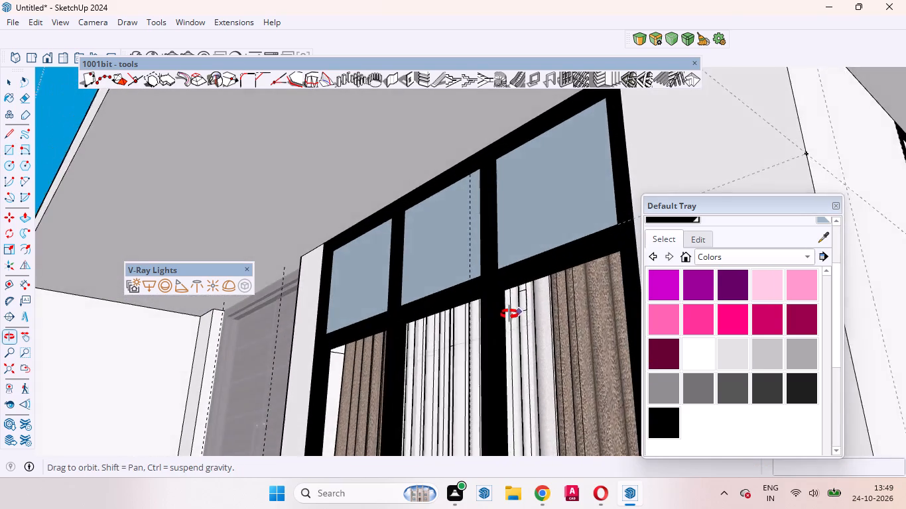
{"action": "middle_click_drag", "start_coordinate": [509, 314], "coordinate": [507, 311]}
{"action": "scroll", "coordinate": [503, 284], "scroll_direction": "up", "scroll_amount": 7}
{"action": "left_click", "coordinate": [487, 283]}
{"action": "scroll", "coordinate": [521, 337], "scroll_direction": "down", "scroll_amount": 2}
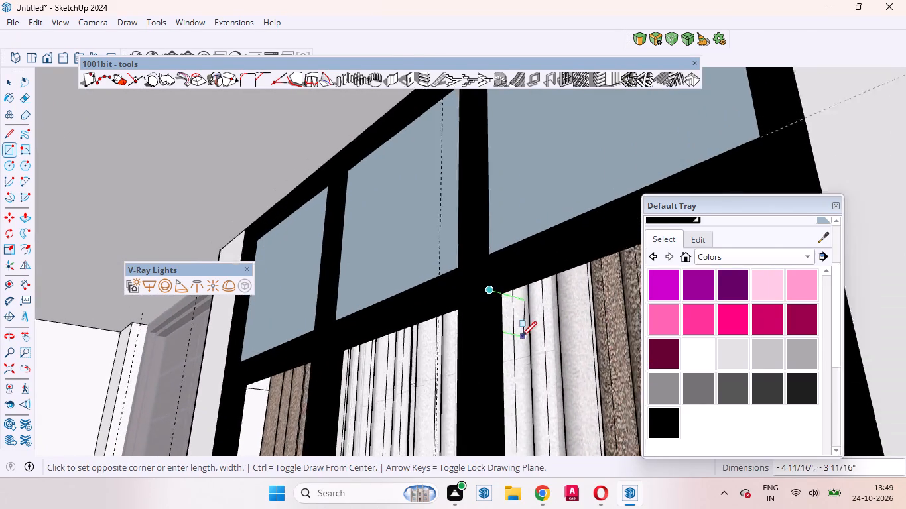
{"action": "scroll", "coordinate": [521, 337], "scroll_direction": "down", "scroll_amount": 16}
{"action": "key", "text": "Left"}
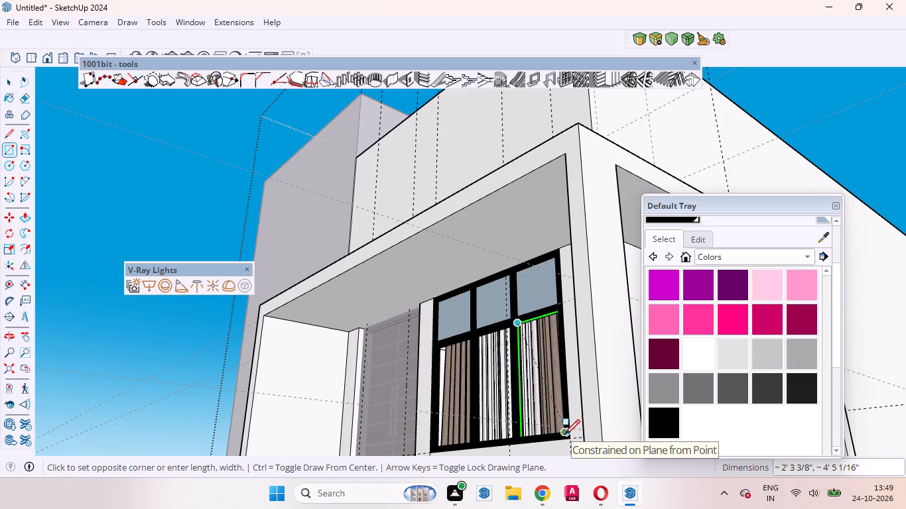
{"action": "left_click", "coordinate": [564, 435]}
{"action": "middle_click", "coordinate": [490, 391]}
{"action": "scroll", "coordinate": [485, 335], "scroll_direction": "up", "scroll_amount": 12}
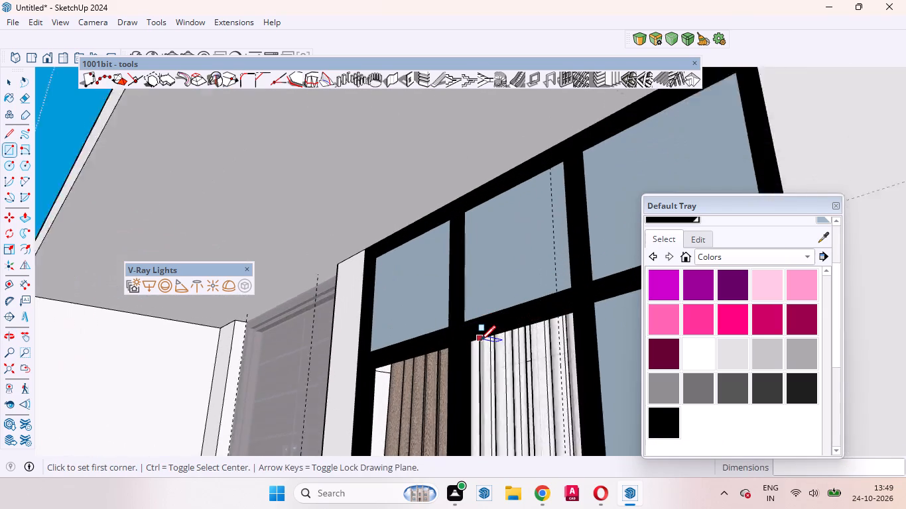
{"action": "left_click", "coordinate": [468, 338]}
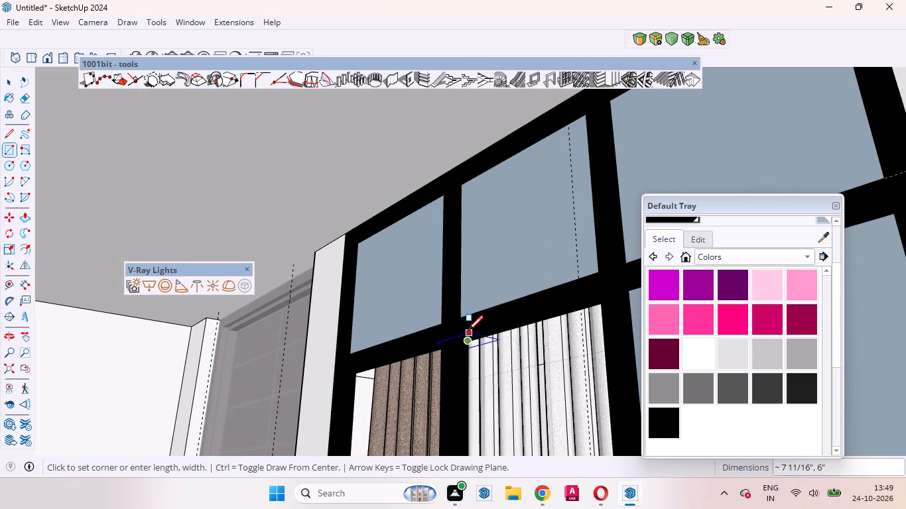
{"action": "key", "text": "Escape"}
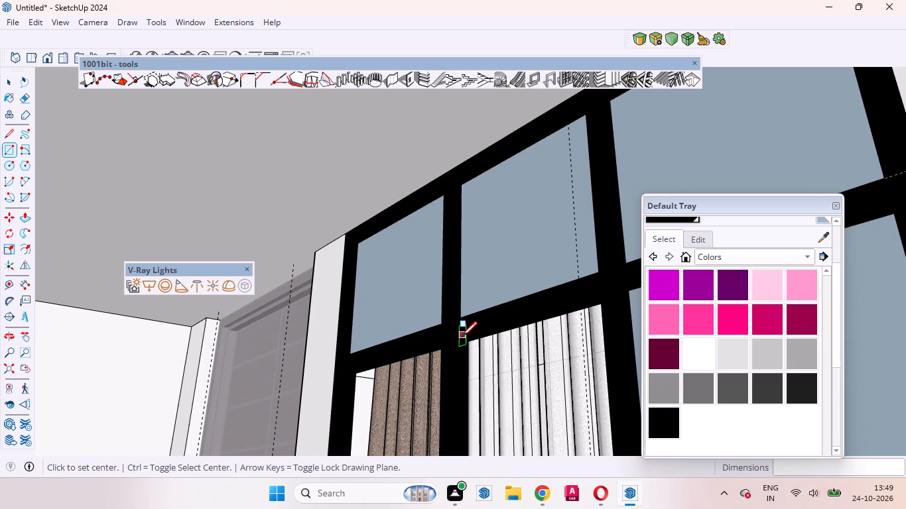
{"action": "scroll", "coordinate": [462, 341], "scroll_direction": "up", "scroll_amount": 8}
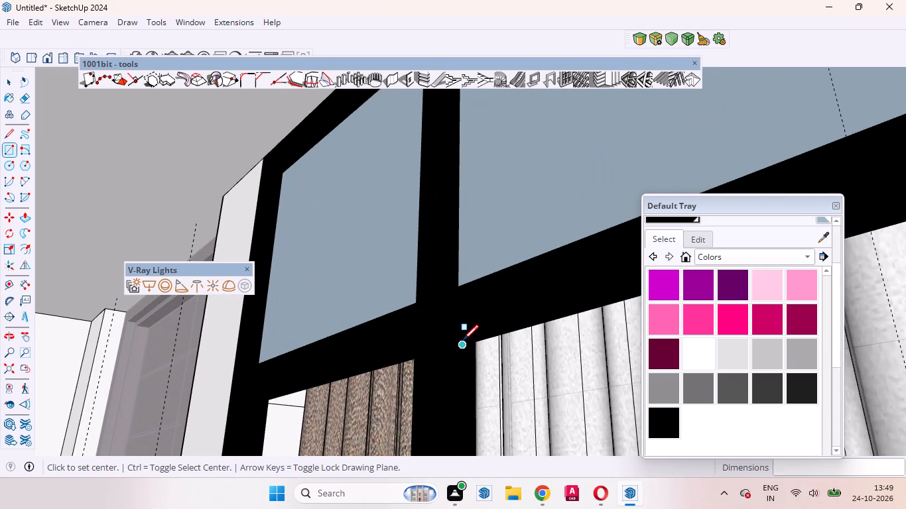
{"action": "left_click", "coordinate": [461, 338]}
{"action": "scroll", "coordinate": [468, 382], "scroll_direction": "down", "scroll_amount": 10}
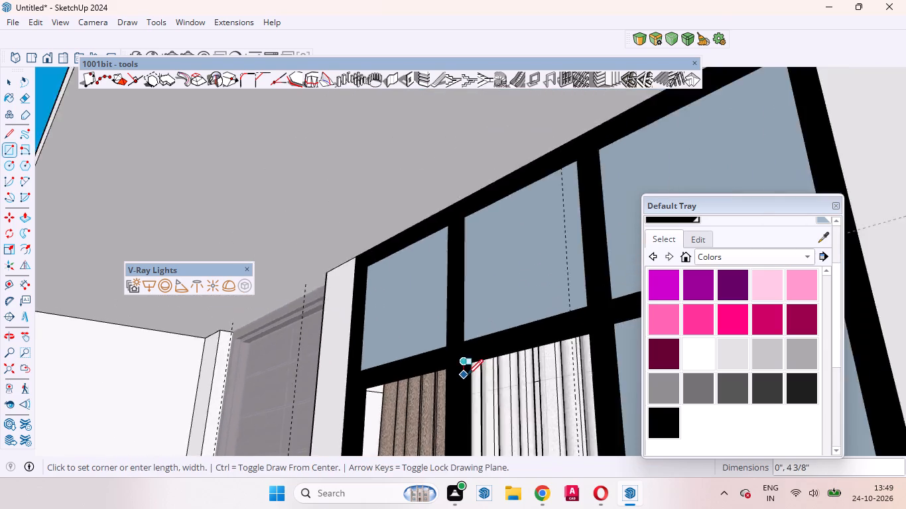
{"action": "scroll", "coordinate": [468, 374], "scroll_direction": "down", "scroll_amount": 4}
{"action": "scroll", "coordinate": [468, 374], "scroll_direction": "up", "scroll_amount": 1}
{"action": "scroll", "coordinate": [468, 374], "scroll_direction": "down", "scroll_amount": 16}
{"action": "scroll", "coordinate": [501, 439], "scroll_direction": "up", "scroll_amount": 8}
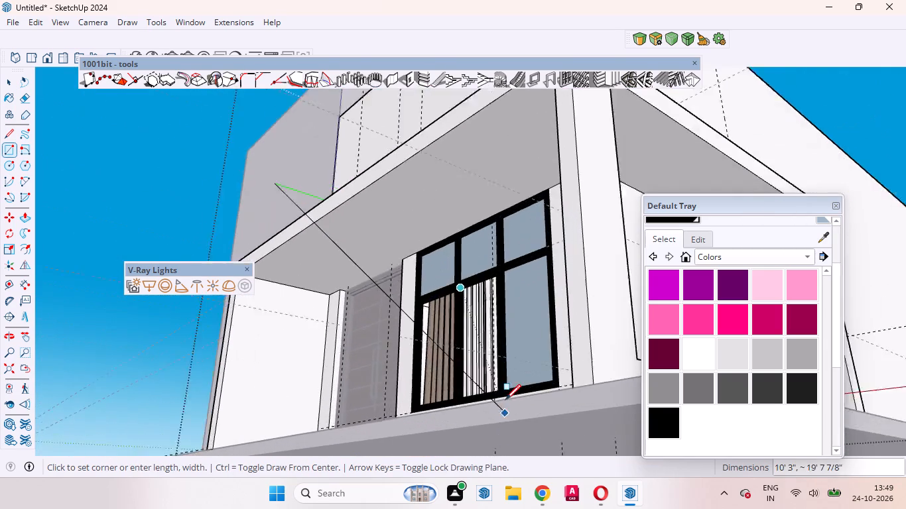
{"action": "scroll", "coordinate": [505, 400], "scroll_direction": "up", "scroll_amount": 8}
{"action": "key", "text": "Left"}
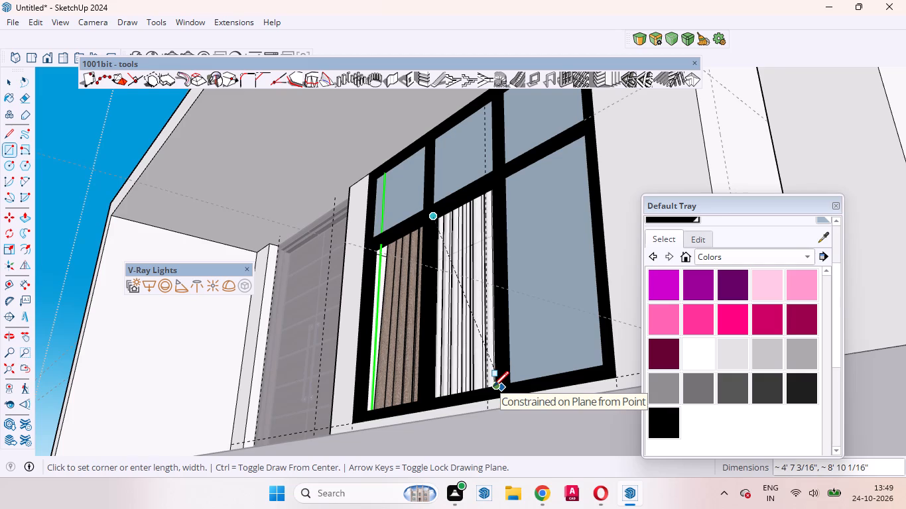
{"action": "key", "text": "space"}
Draw a rectangular pane face about 2' 6 3/16" by 4' 5 1/16" across the lower opening nearest the door, locked to the window's vertical plane.
{"action": "middle_click_drag", "start_coordinate": [481, 383], "coordinate": [610, 398]}
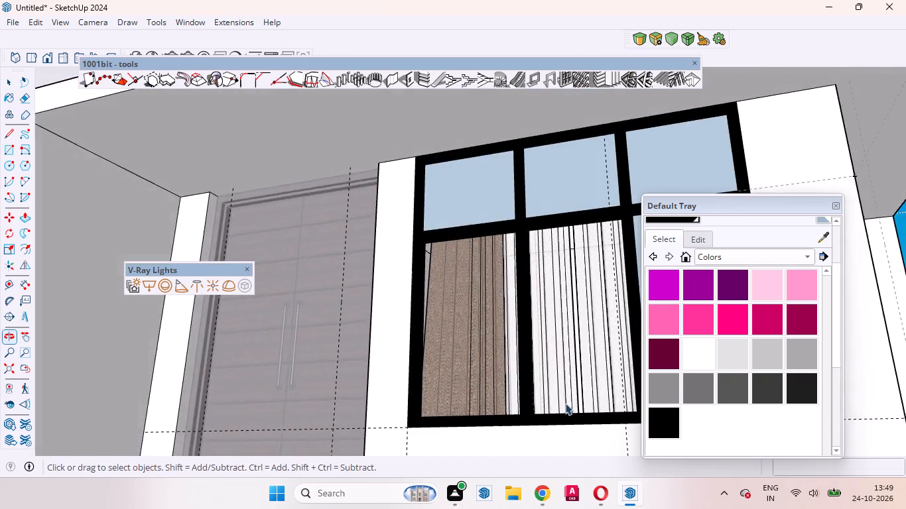
{"action": "scroll", "coordinate": [496, 390], "scroll_direction": "down", "scroll_amount": 3}
{"action": "middle_click_drag", "start_coordinate": [493, 379], "coordinate": [435, 381]}
{"action": "key", "text": "r"}
{"action": "scroll", "coordinate": [446, 285], "scroll_direction": "up", "scroll_amount": 18}
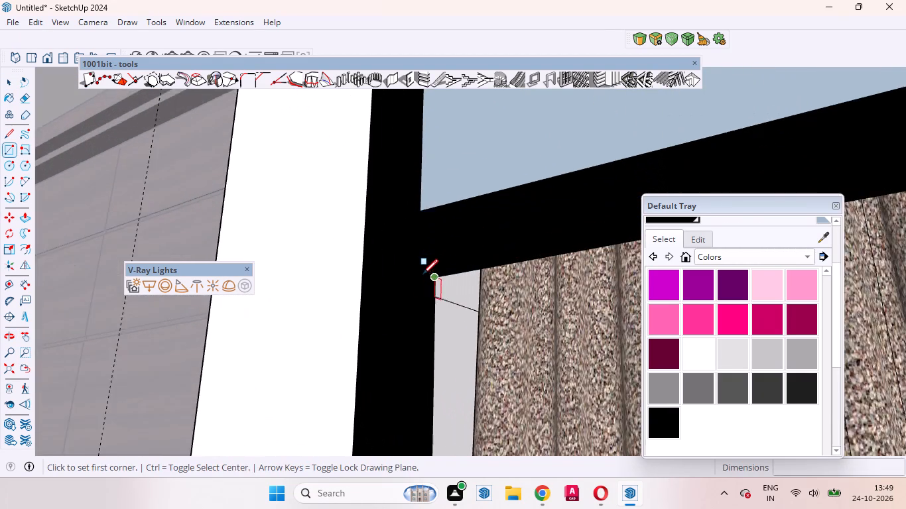
{"action": "scroll", "coordinate": [422, 274], "scroll_direction": "up", "scroll_amount": 2}
{"action": "middle_click_drag", "start_coordinate": [421, 284], "coordinate": [291, 279]}
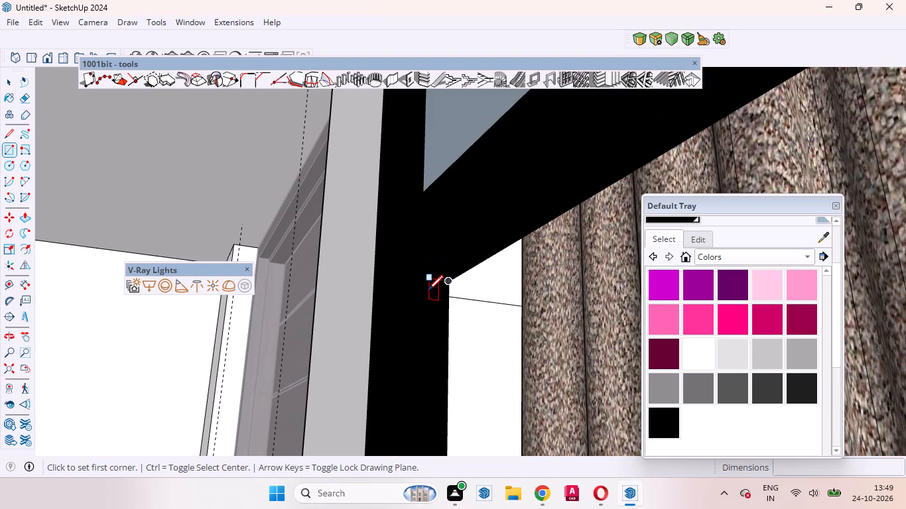
{"action": "left_click", "coordinate": [421, 275]}
{"action": "scroll", "coordinate": [451, 361], "scroll_direction": "down", "scroll_amount": 10}
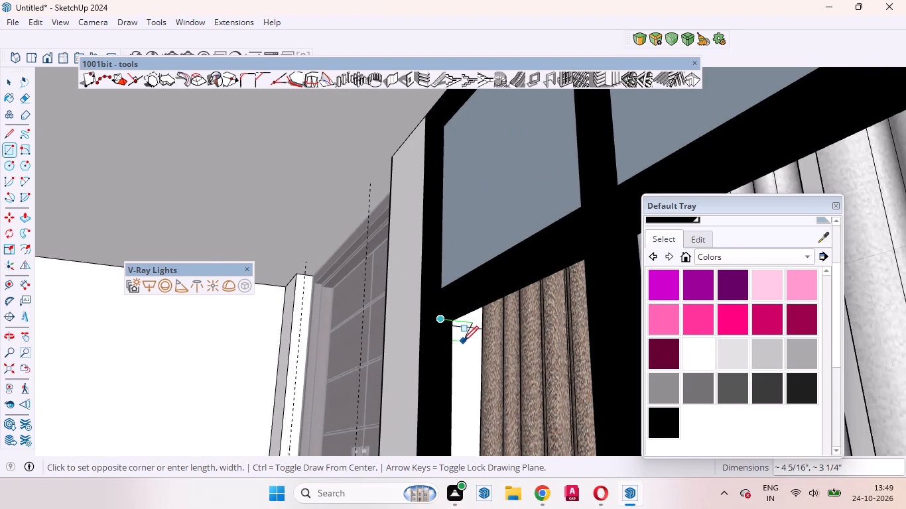
{"action": "key", "text": "Left"}
{"action": "middle_click_drag", "start_coordinate": [496, 380], "coordinate": [692, 435]}
{"action": "scroll", "coordinate": [578, 372], "scroll_direction": "down", "scroll_amount": 17}
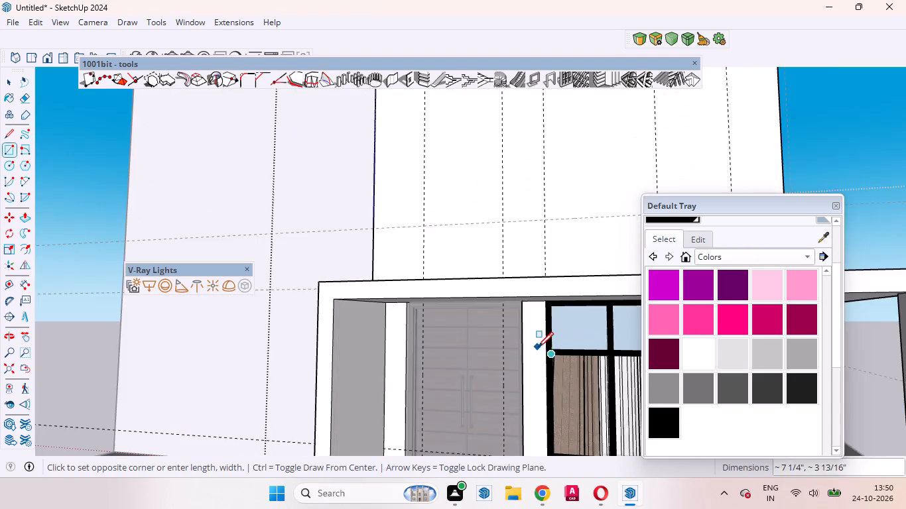
{"action": "scroll", "coordinate": [538, 347], "scroll_direction": "down", "scroll_amount": 3}
{"action": "scroll", "coordinate": [596, 419], "scroll_direction": "up", "scroll_amount": 15}
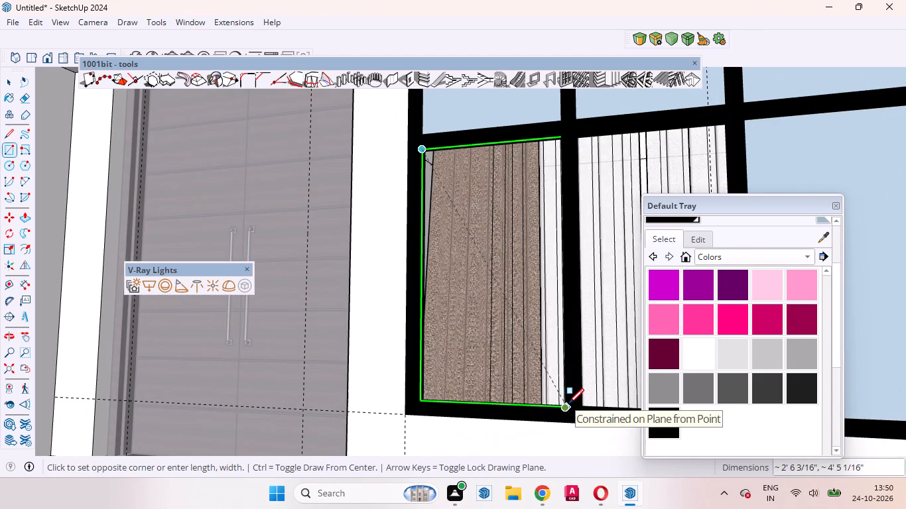
{"action": "left_click", "coordinate": [568, 404]}
Draw a rectangular pane face about 2' 3 9/16" by 4' 5 1/16" across the lower middle opening, locked to the same vertical plane.
{"action": "scroll", "coordinate": [482, 365], "scroll_direction": "down", "scroll_amount": 9}
{"action": "scroll", "coordinate": [548, 286], "scroll_direction": "up", "scroll_amount": 5}
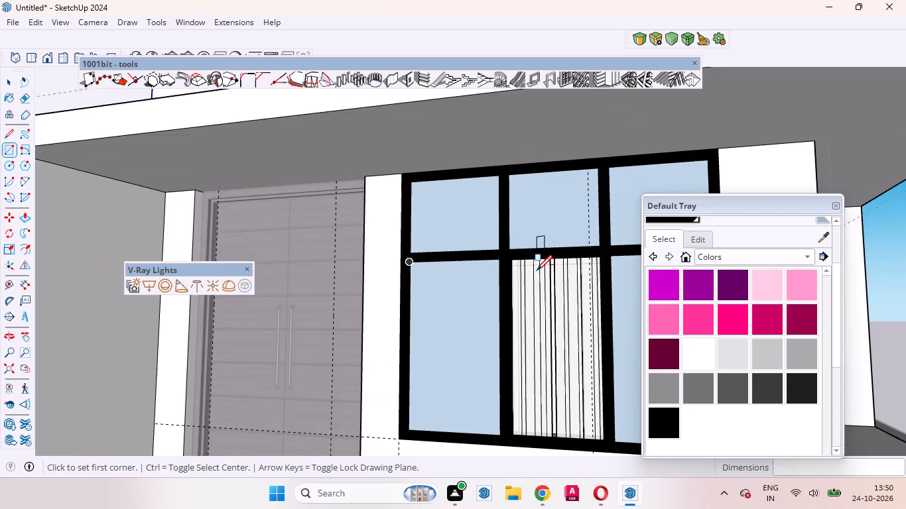
{"action": "scroll", "coordinate": [537, 270], "scroll_direction": "up", "scroll_amount": 8}
{"action": "middle_click_drag", "start_coordinate": [534, 260], "coordinate": [450, 226]}
{"action": "scroll", "coordinate": [419, 227], "scroll_direction": "up", "scroll_amount": 8}
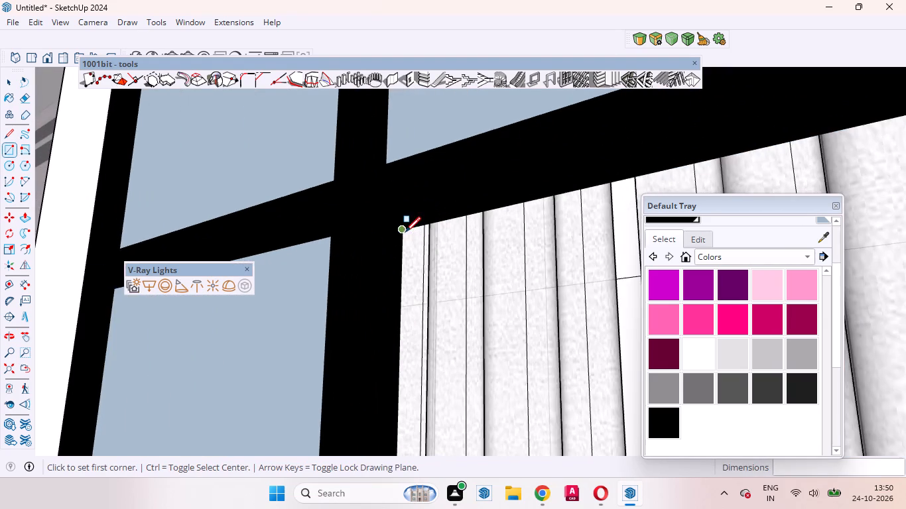
{"action": "left_click", "coordinate": [385, 225]}
{"action": "scroll", "coordinate": [459, 303], "scroll_direction": "down", "scroll_amount": 17}
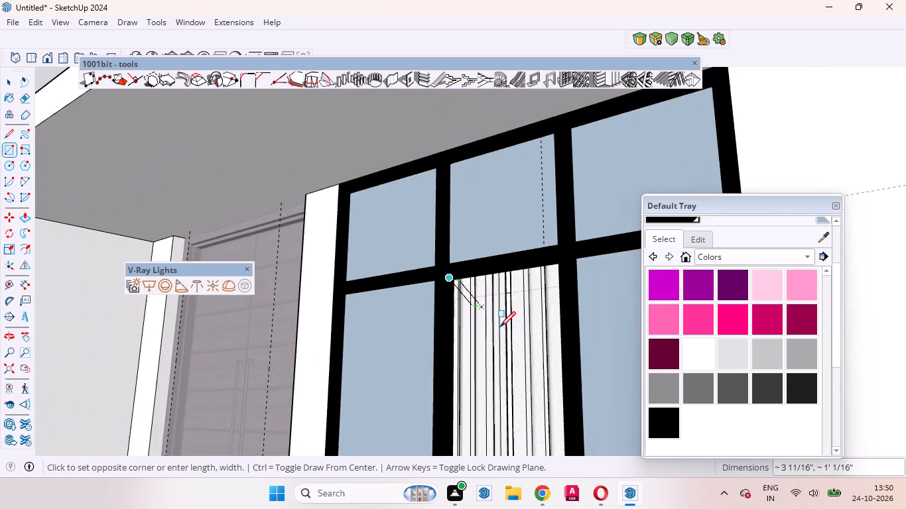
{"action": "scroll", "coordinate": [500, 327], "scroll_direction": "down", "scroll_amount": 11}
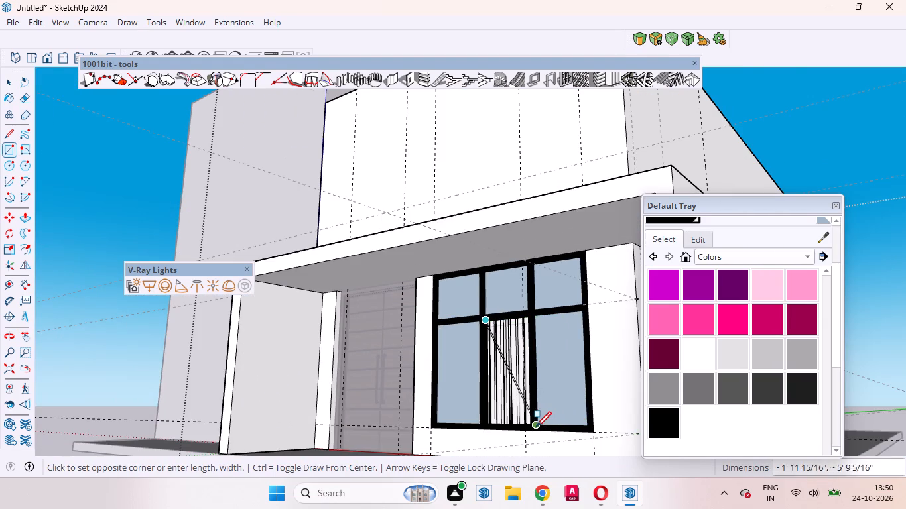
{"action": "key", "text": "Left"}
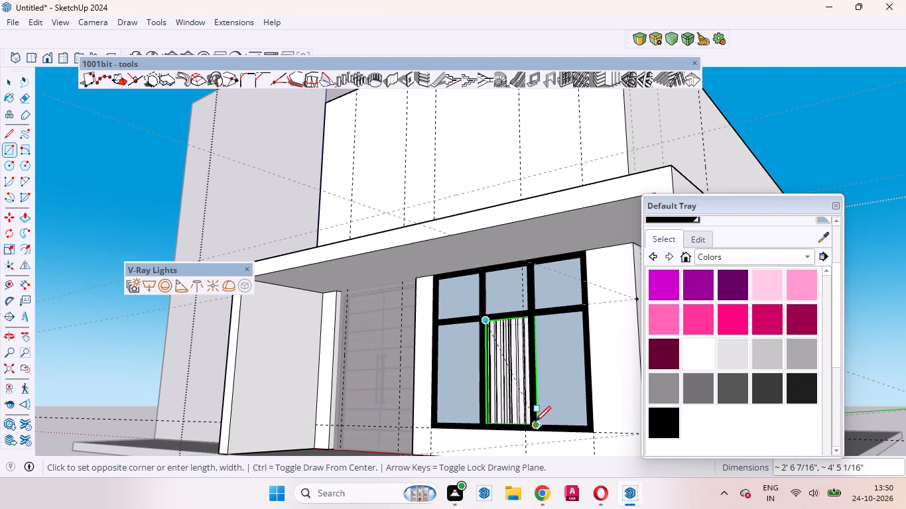
{"action": "scroll", "coordinate": [532, 424], "scroll_direction": "up", "scroll_amount": 4}
{"action": "middle_click_drag", "start_coordinate": [532, 432], "coordinate": [630, 456]}
{"action": "scroll", "coordinate": [544, 433], "scroll_direction": "up", "scroll_amount": 6}
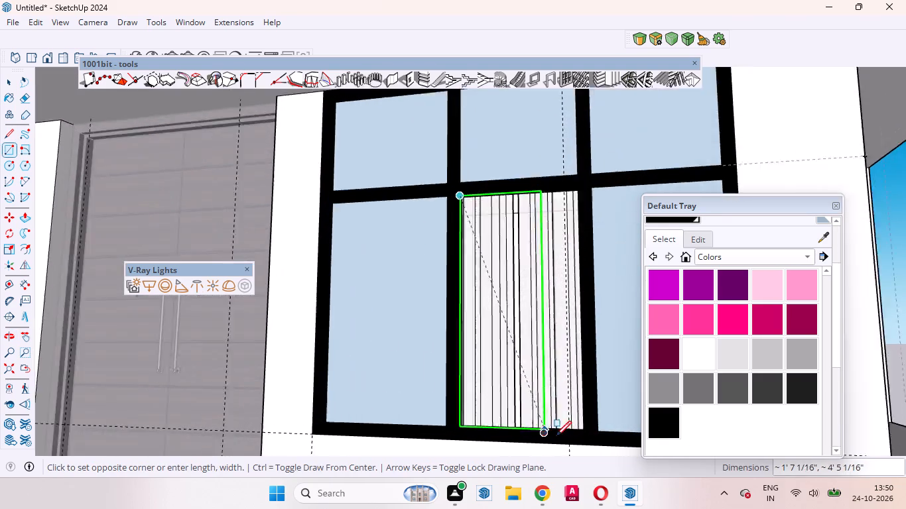
{"action": "scroll", "coordinate": [556, 436], "scroll_direction": "up", "scroll_amount": 3}
{"action": "left_click", "coordinate": [598, 431]}
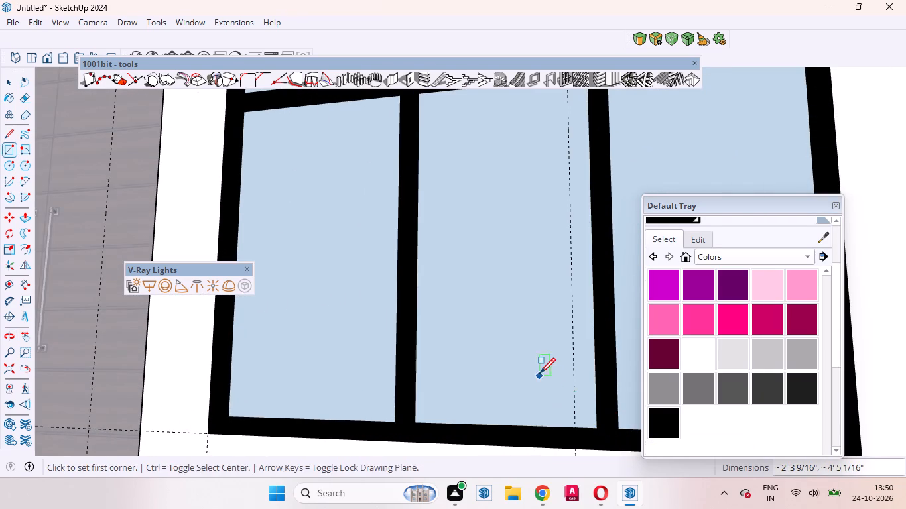
Paint all six front window panes with the translucent grey glass from the Glass and Mirrors materials.
{"action": "key", "text": "space"}
{"action": "scroll", "coordinate": [447, 331], "scroll_direction": "down", "scroll_amount": 9}
{"action": "middle_click_drag", "start_coordinate": [464, 311], "coordinate": [505, 365]}
{"action": "scroll", "coordinate": [505, 365], "scroll_direction": "up", "scroll_amount": 1}
{"action": "scroll", "coordinate": [487, 343], "scroll_direction": "down", "scroll_amount": 4}
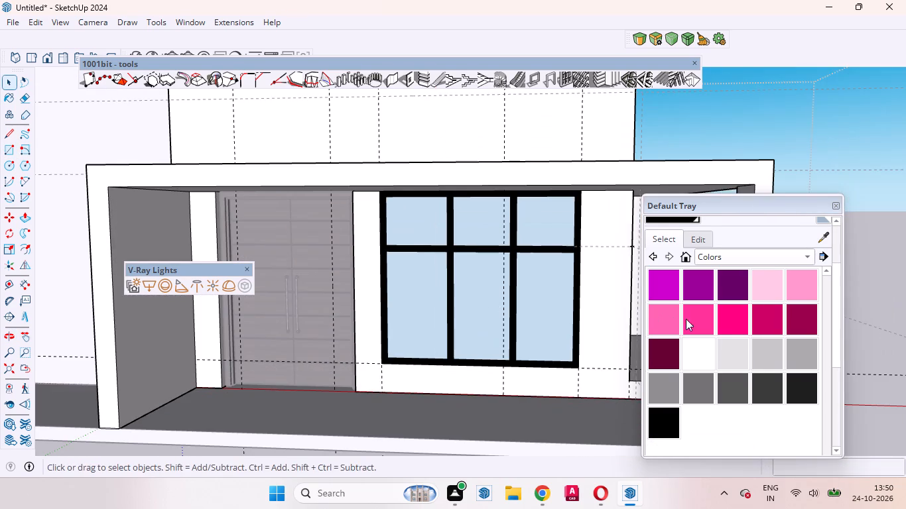
{"action": "left_click", "coordinate": [807, 254]}
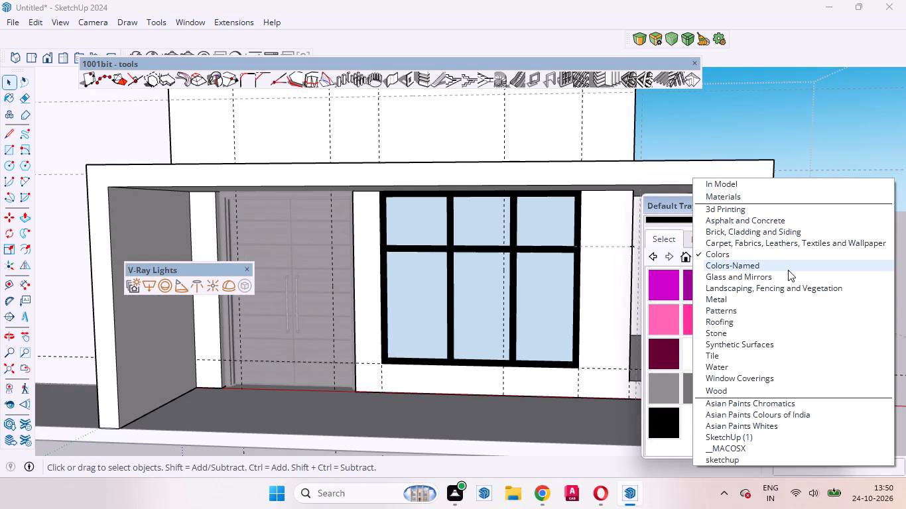
{"action": "left_click", "coordinate": [740, 276]}
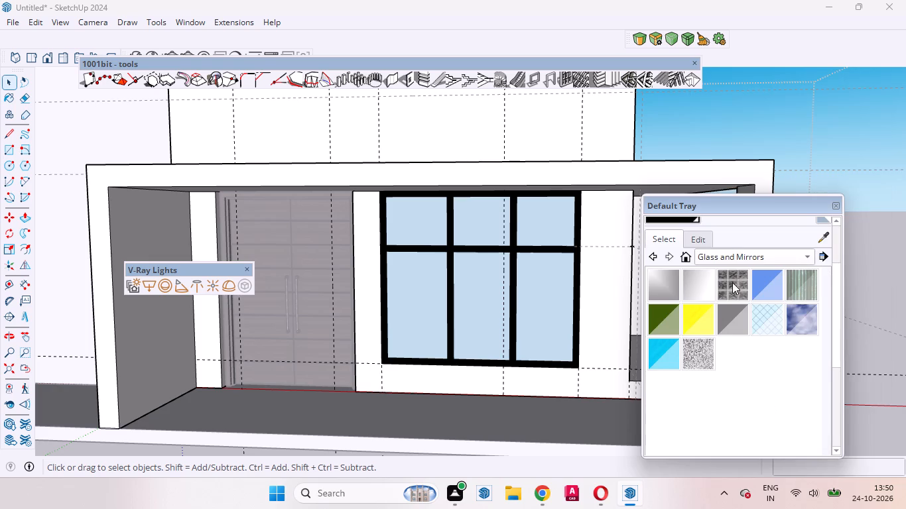
{"action": "left_click", "coordinate": [732, 315]}
{"action": "left_click", "coordinate": [543, 305]}
{"action": "left_click", "coordinate": [551, 233]}
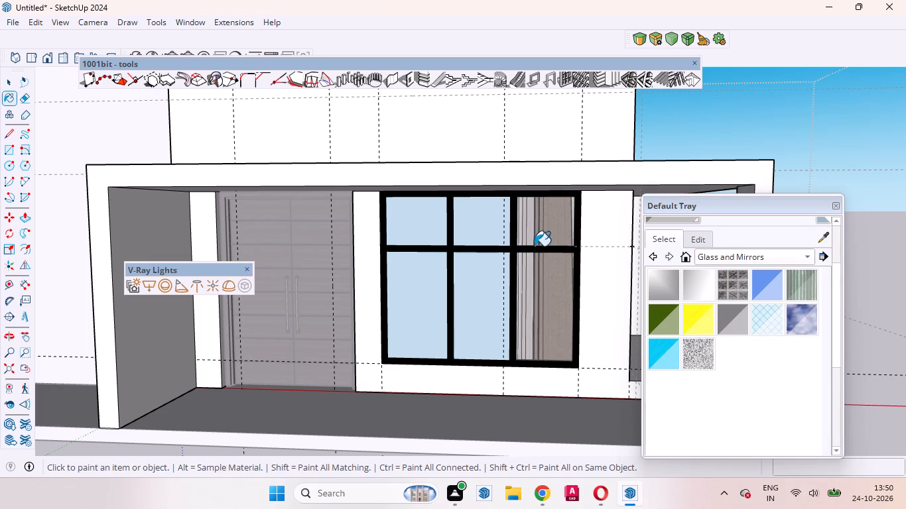
{"action": "left_click", "coordinate": [490, 289]}
{"action": "left_click", "coordinate": [493, 227]}
{"action": "left_click", "coordinate": [433, 236]}
{"action": "left_click", "coordinate": [428, 300]}
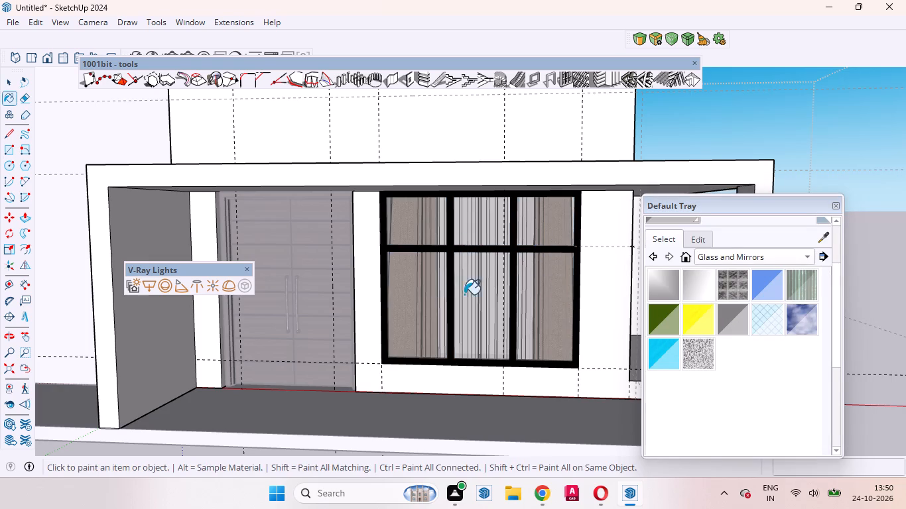
{"action": "scroll", "coordinate": [533, 292], "scroll_direction": "down", "scroll_amount": 7}
{"action": "key", "text": "space"}
Close the window group's editing context and return to the whole model.
{"action": "scroll", "coordinate": [490, 272], "scroll_direction": "up", "scroll_amount": 4}
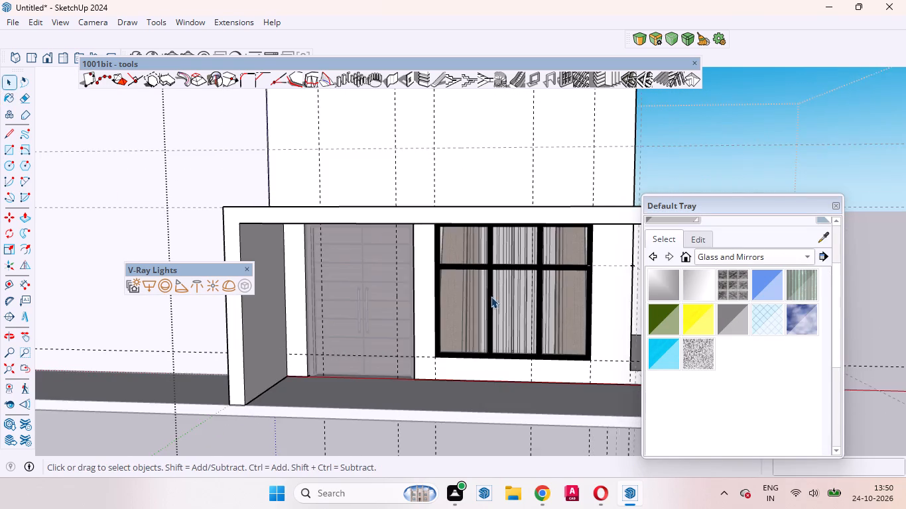
{"action": "middle_click_drag", "start_coordinate": [483, 301], "coordinate": [531, 299]}
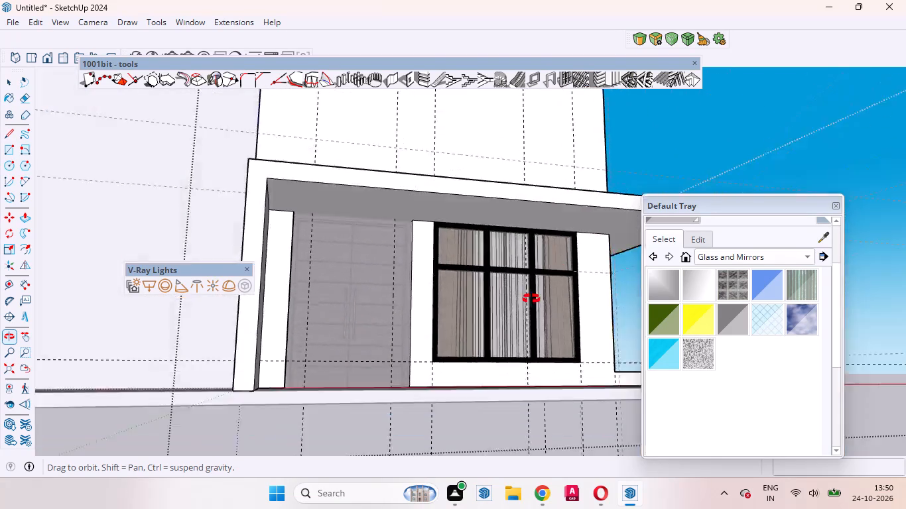
{"action": "middle_click_drag", "start_coordinate": [531, 299], "coordinate": [495, 329]}
{"action": "scroll", "coordinate": [380, 280], "scroll_direction": "down", "scroll_amount": 10}
{"action": "double_click", "coordinate": [590, 221]}
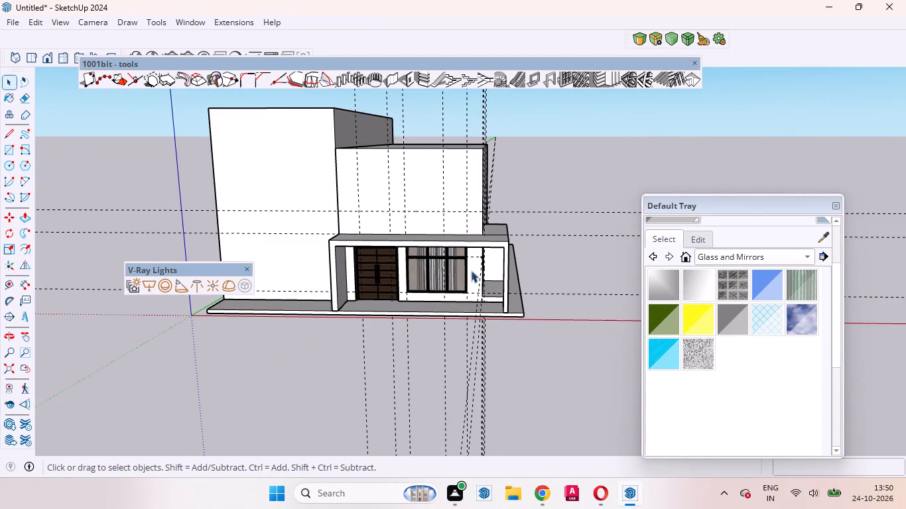
Examine the porch, double door and glazed front window from several angles.
{"action": "scroll", "coordinate": [432, 246], "scroll_direction": "up", "scroll_amount": 4}
{"action": "middle_click_drag", "start_coordinate": [421, 284], "coordinate": [385, 268]}
{"action": "scroll", "coordinate": [369, 266], "scroll_direction": "up", "scroll_amount": 3}
{"action": "middle_click_drag", "start_coordinate": [388, 291], "coordinate": [335, 239]}
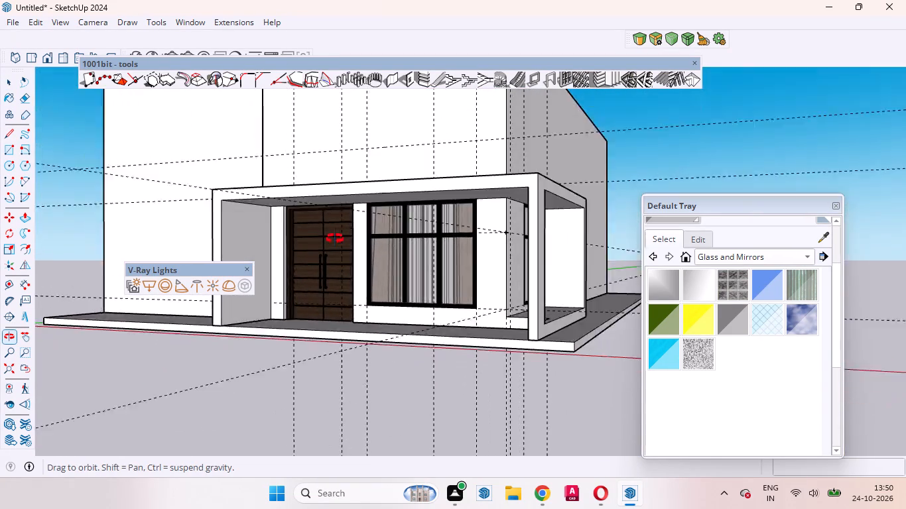
{"action": "middle_click_drag", "start_coordinate": [335, 239], "coordinate": [421, 339]}
{"action": "scroll", "coordinate": [416, 333], "scroll_direction": "up", "scroll_amount": 1}
{"action": "scroll", "coordinate": [375, 321], "scroll_direction": "down", "scroll_amount": 5}
{"action": "middle_click_drag", "start_coordinate": [438, 328], "coordinate": [361, 330]}
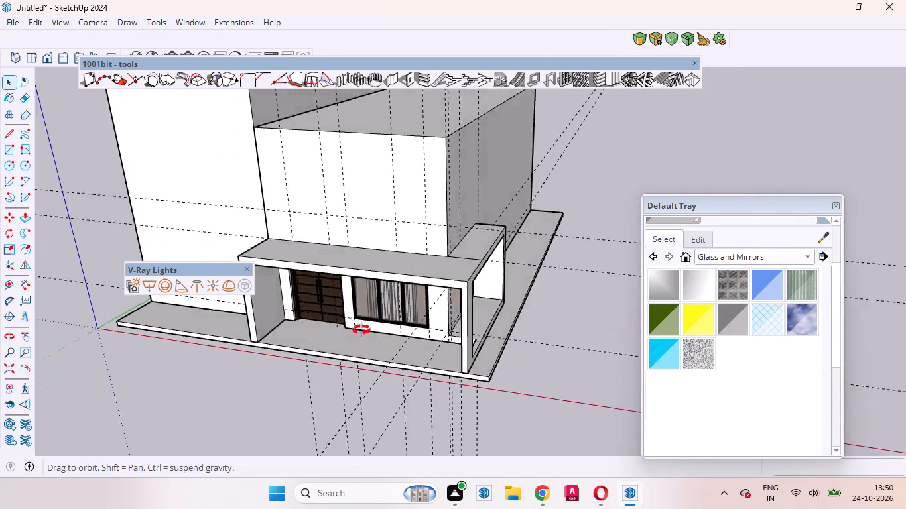
{"action": "middle_click_drag", "start_coordinate": [361, 330], "coordinate": [429, 233]}
Open the double door's nested groups for editing, down to the level containing the two pull handles.
{"action": "scroll", "coordinate": [326, 231], "scroll_direction": "up", "scroll_amount": 20}
{"action": "middle_click_drag", "start_coordinate": [346, 265], "coordinate": [355, 282]}
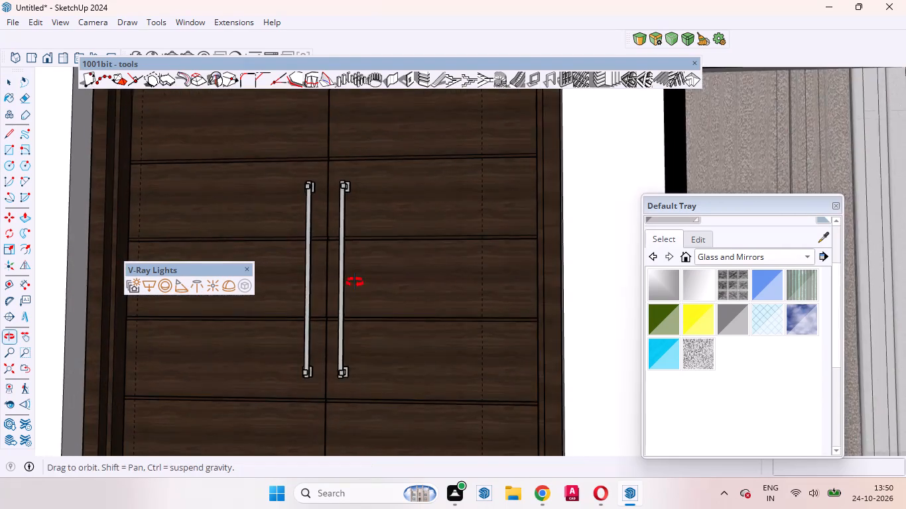
{"action": "middle_click_drag", "start_coordinate": [355, 282], "coordinate": [365, 296]}
{"action": "scroll", "coordinate": [365, 296], "scroll_direction": "up", "scroll_amount": 1}
{"action": "scroll", "coordinate": [394, 260], "scroll_direction": "down", "scroll_amount": 9}
{"action": "left_click", "coordinate": [381, 260]}
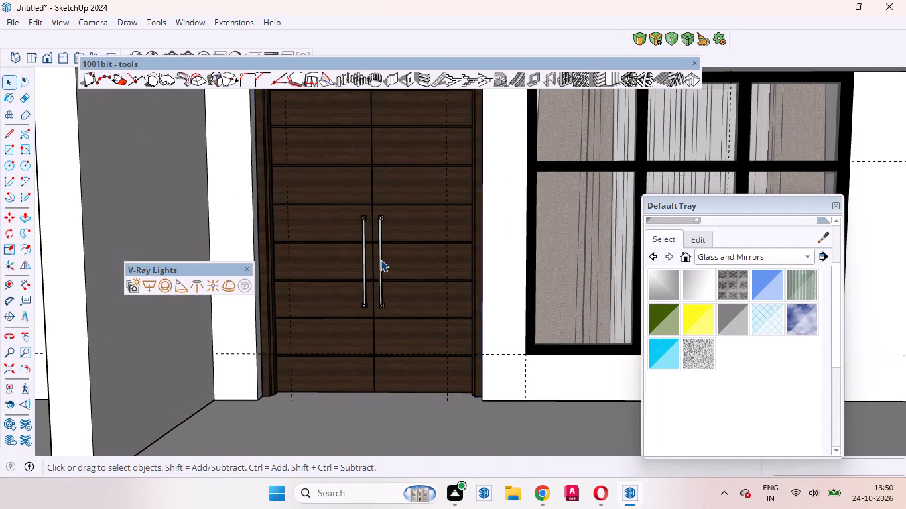
{"action": "triple_click", "coordinate": [381, 260]}
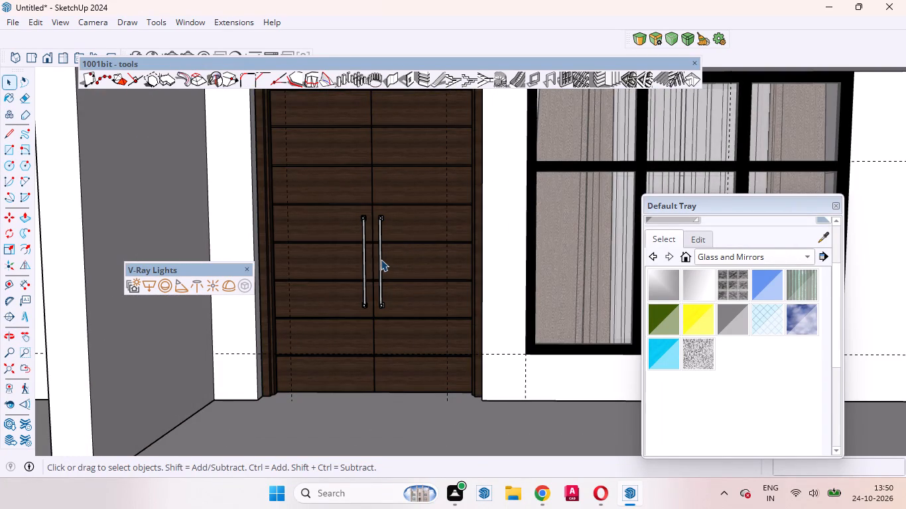
{"action": "left_click", "coordinate": [381, 259]}
{"action": "triple_click", "coordinate": [379, 259]}
{"action": "double_click", "coordinate": [381, 260]}
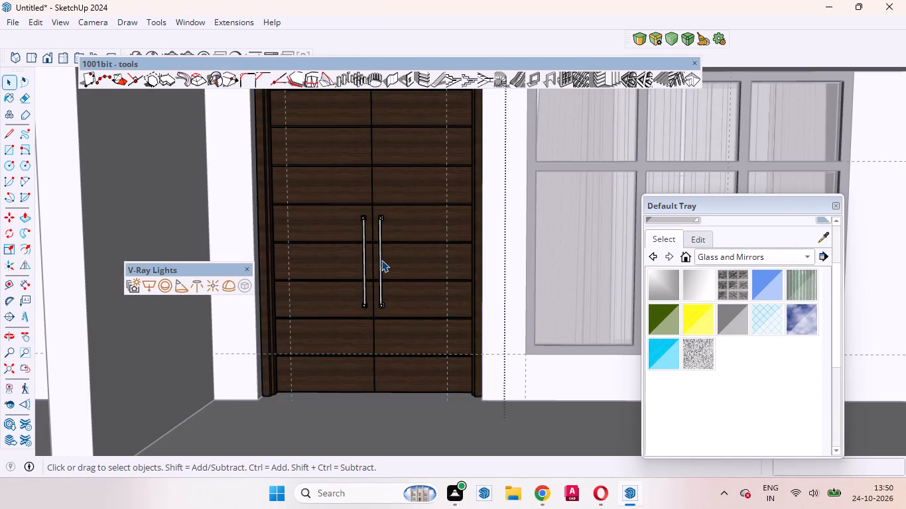
{"action": "left_click", "coordinate": [381, 260]}
{"action": "triple_click", "coordinate": [379, 260]}
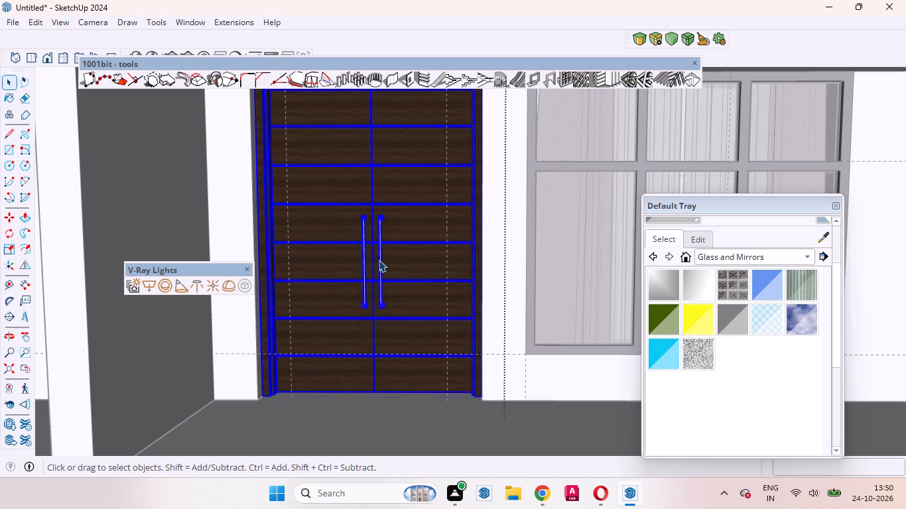
{"action": "triple_click", "coordinate": [379, 260]}
Scale the pull handle nearer the window by about 1.31 from its top end, extending it downward.
{"action": "left_click", "coordinate": [379, 260]}
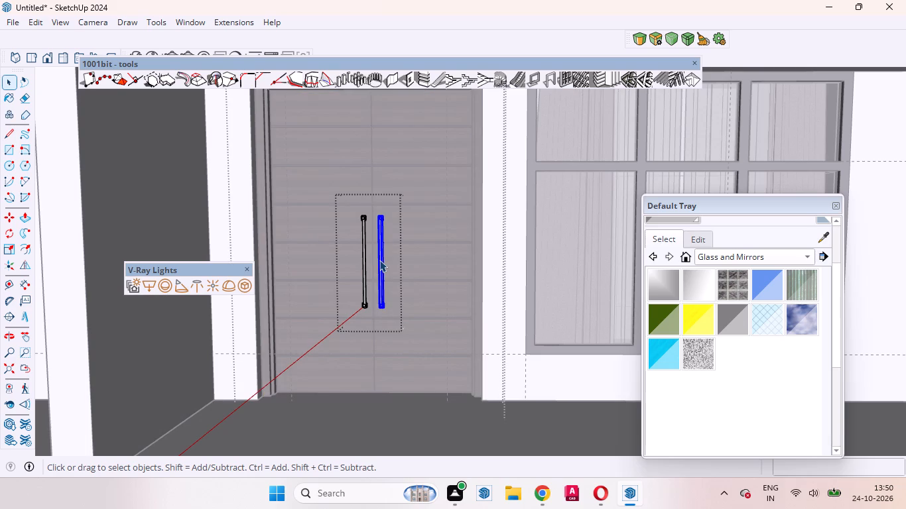
{"action": "key", "text": "s"}
{"action": "scroll", "coordinate": [385, 214], "scroll_direction": "up", "scroll_amount": 12}
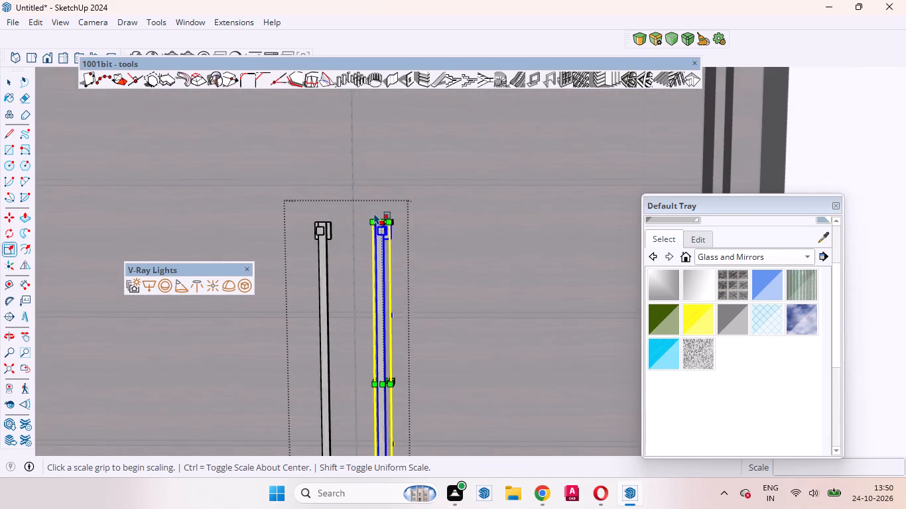
{"action": "scroll", "coordinate": [385, 195], "scroll_direction": "down", "scroll_amount": 7}
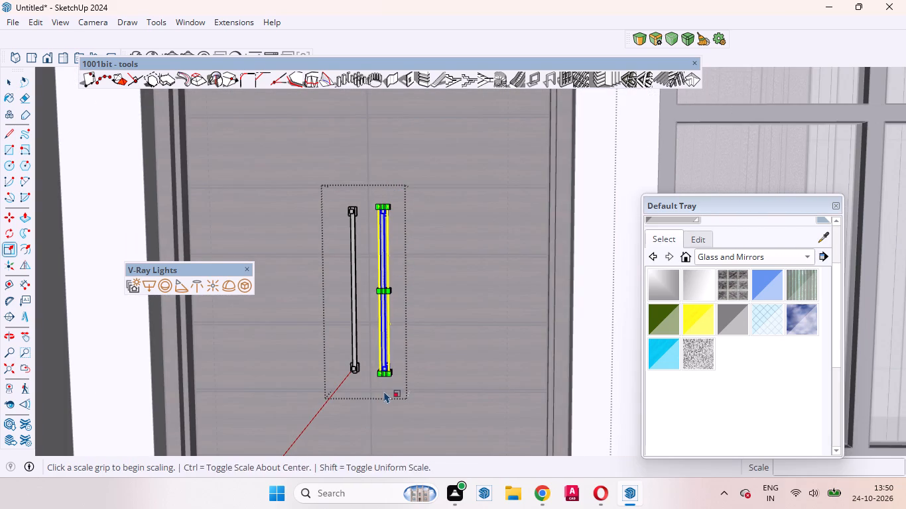
{"action": "left_click", "coordinate": [385, 373]}
{"action": "scroll", "coordinate": [379, 374], "scroll_direction": "down", "scroll_amount": 6}
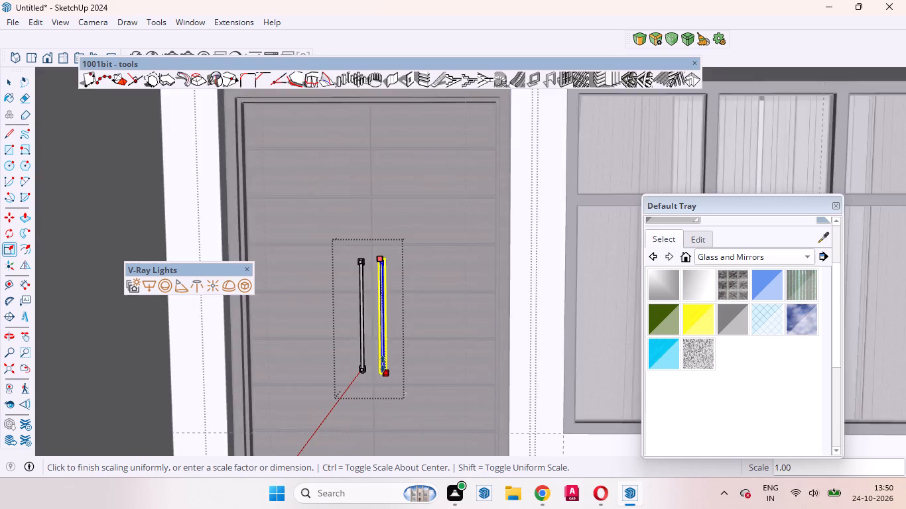
{"action": "scroll", "coordinate": [383, 364], "scroll_direction": "down", "scroll_amount": 1}
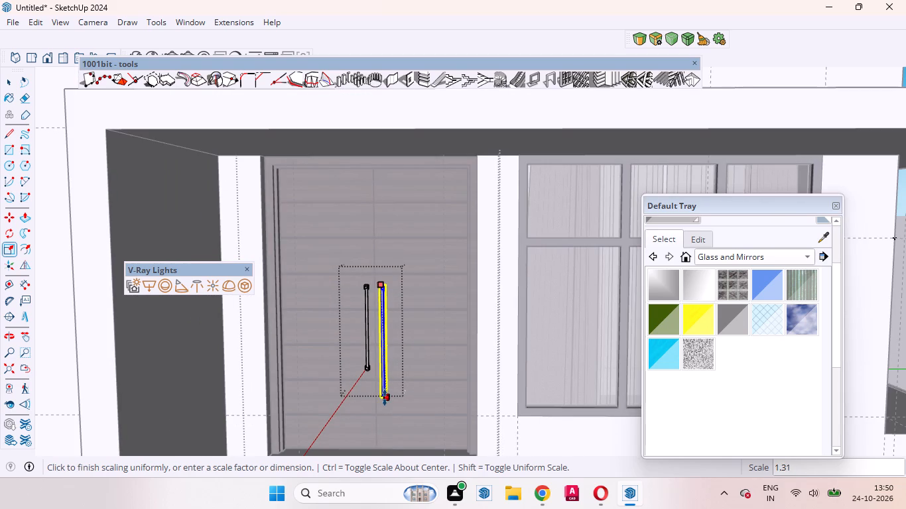
{"action": "left_click", "coordinate": [385, 398]}
{"action": "key", "text": "space"}
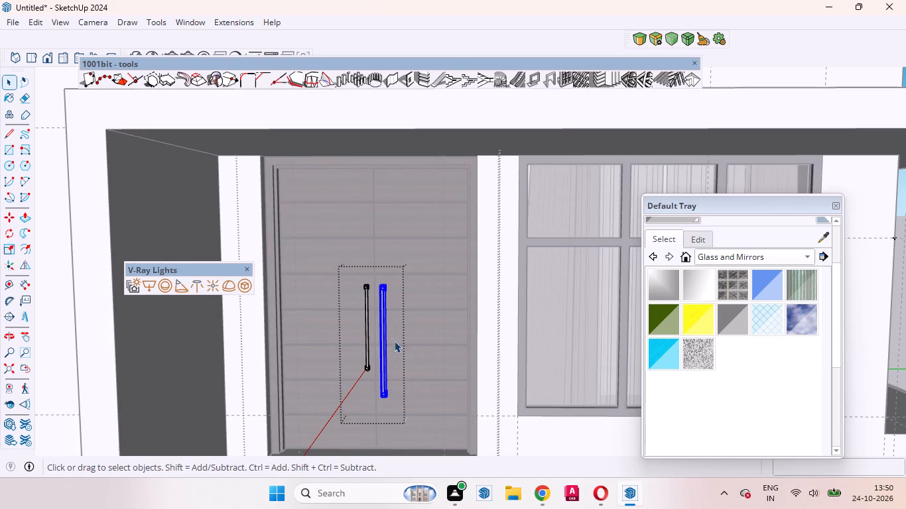
Scale the pull handle farther from the window by about 1.31 from its top end, matching the other handle's bottom end.
{"action": "left_click", "coordinate": [366, 331]}
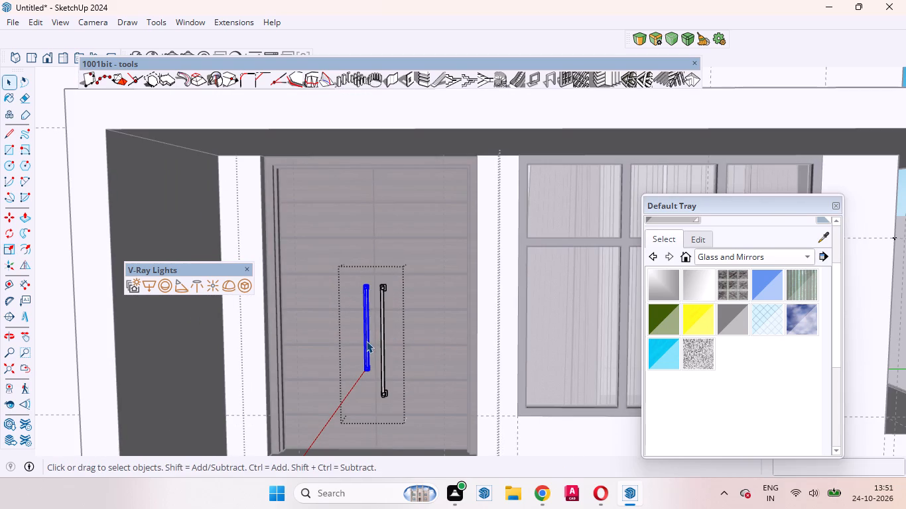
{"action": "key", "text": "s"}
{"action": "scroll", "coordinate": [366, 370], "scroll_direction": "up", "scroll_amount": 14}
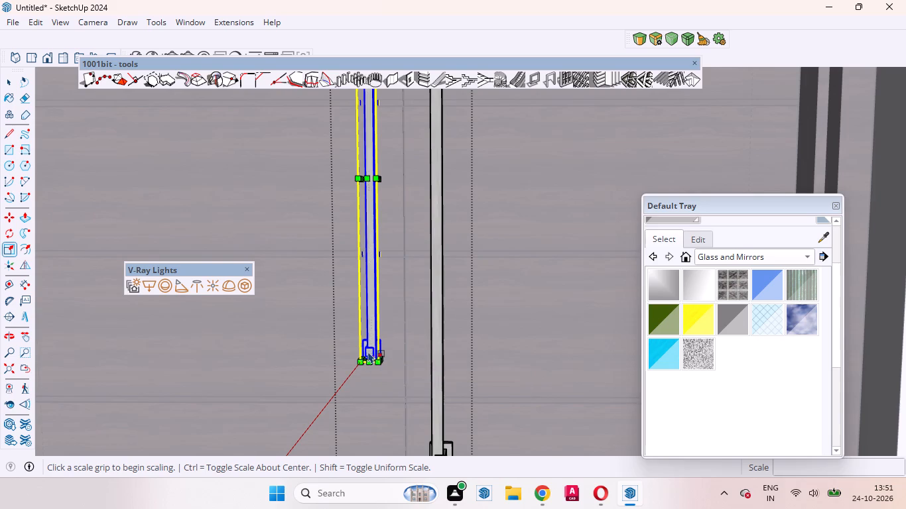
{"action": "middle_click_drag", "start_coordinate": [372, 370], "coordinate": [372, 368]}
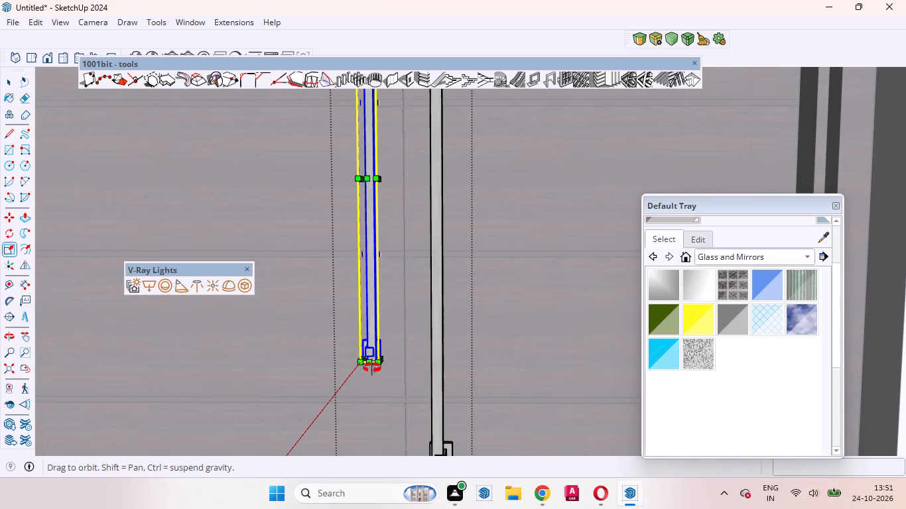
{"action": "middle_click_drag", "start_coordinate": [372, 368], "coordinate": [394, 281]}
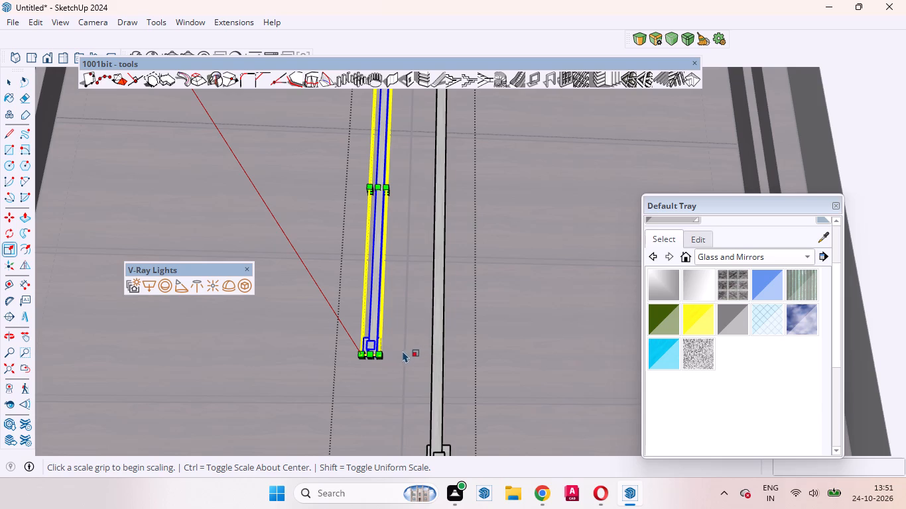
{"action": "scroll", "coordinate": [372, 361], "scroll_direction": "up", "scroll_amount": 10}
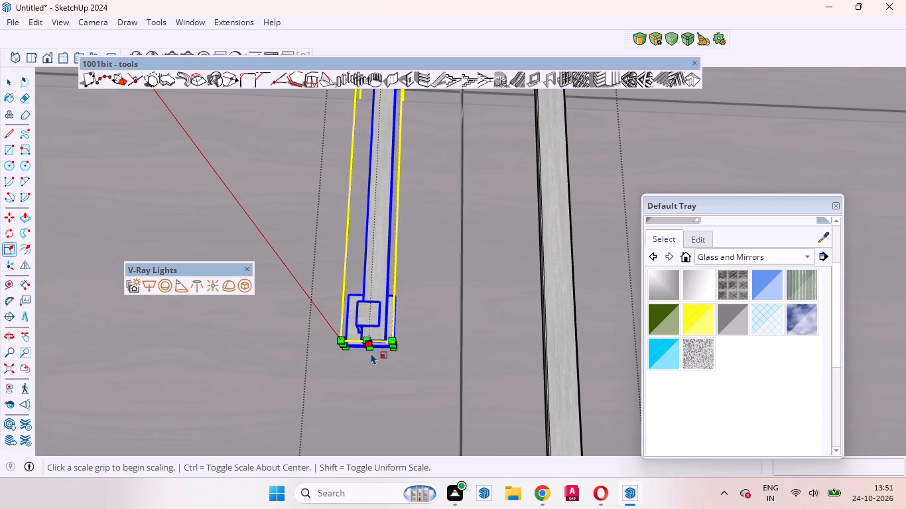
{"action": "left_click", "coordinate": [371, 348]}
{"action": "scroll", "coordinate": [373, 365], "scroll_direction": "down", "scroll_amount": 11}
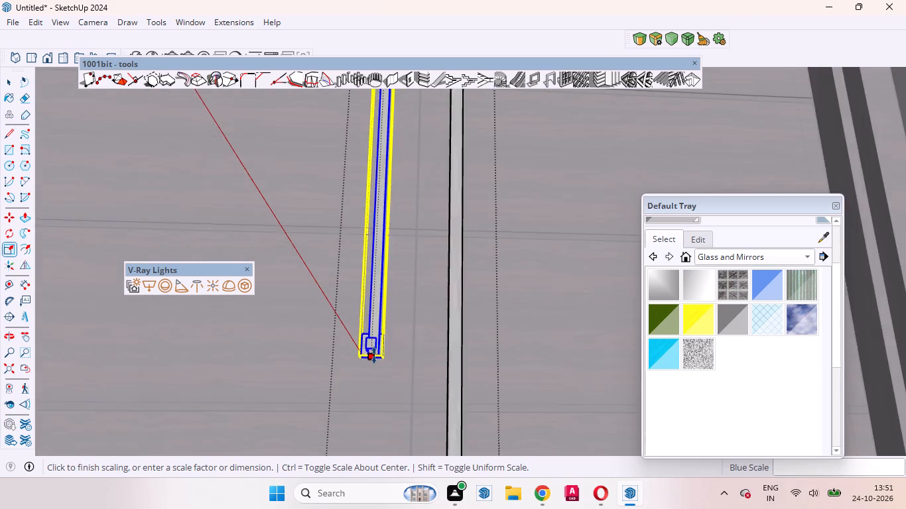
{"action": "scroll", "coordinate": [374, 355], "scroll_direction": "down", "scroll_amount": 8}
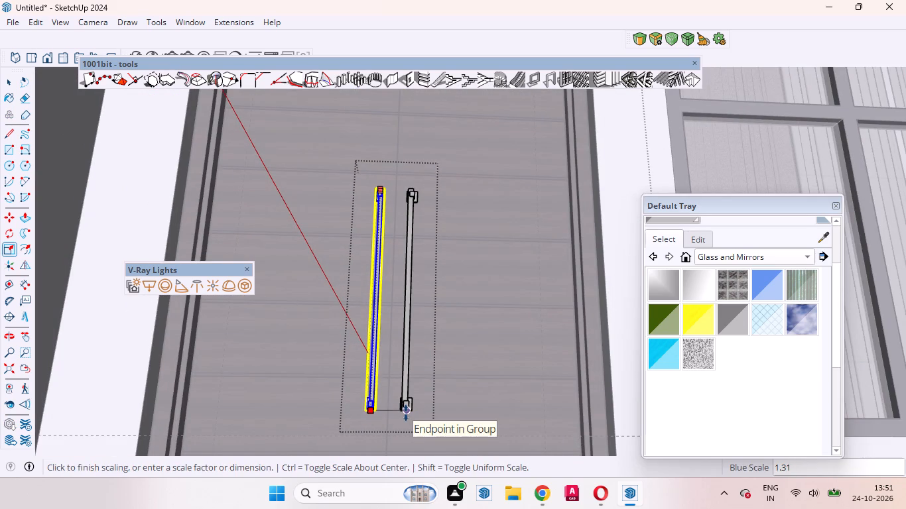
{"action": "left_click", "coordinate": [406, 413]}
{"action": "key", "text": "space"}
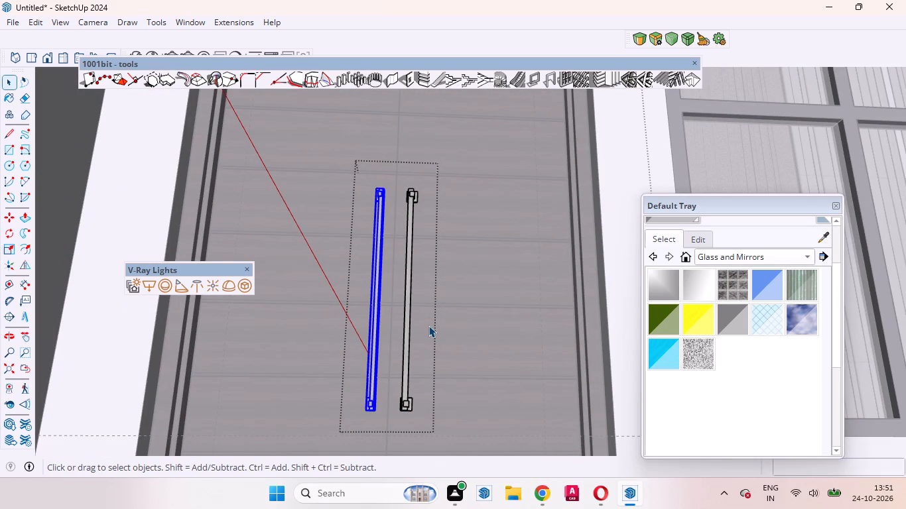
Open the pull handle farther from the window for editing and paint all its geometry black from the Colors collection.
{"action": "middle_click_drag", "start_coordinate": [362, 246], "coordinate": [365, 270]}
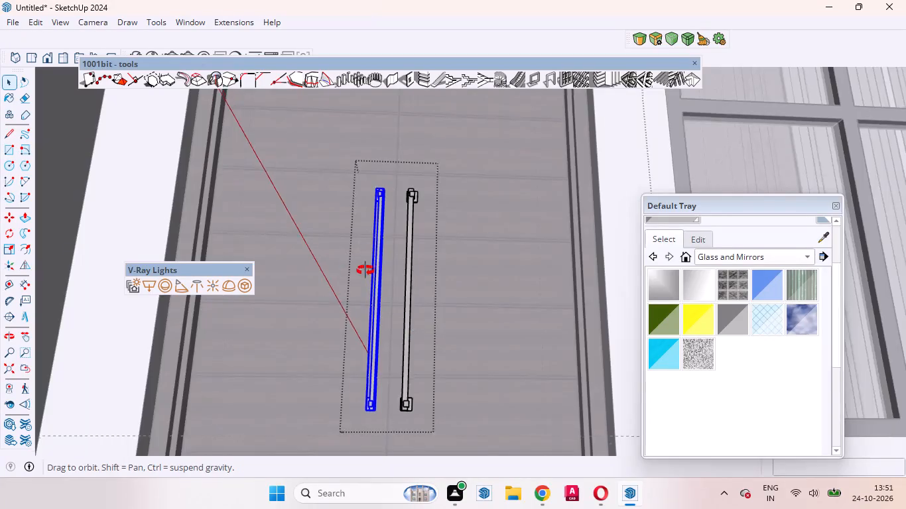
{"action": "middle_click_drag", "start_coordinate": [365, 270], "coordinate": [368, 371]}
{"action": "key", "text": "space"}
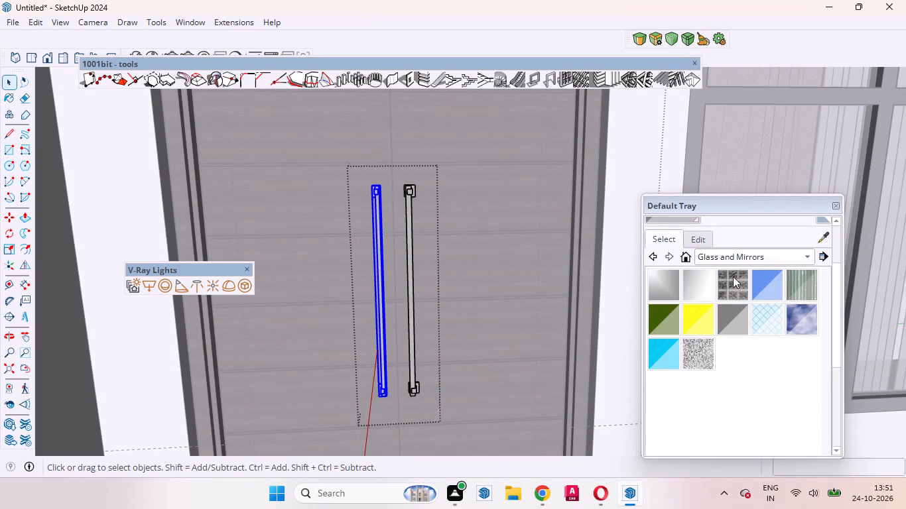
{"action": "scroll", "coordinate": [395, 270], "scroll_direction": "up", "scroll_amount": 8}
{"action": "triple_click", "coordinate": [372, 270]}
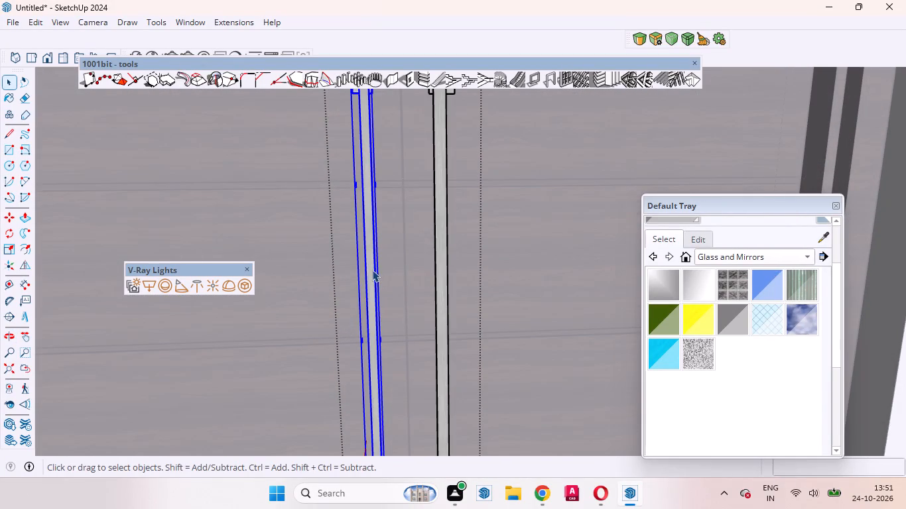
{"action": "scroll", "coordinate": [452, 279], "scroll_direction": "down", "scroll_amount": 8}
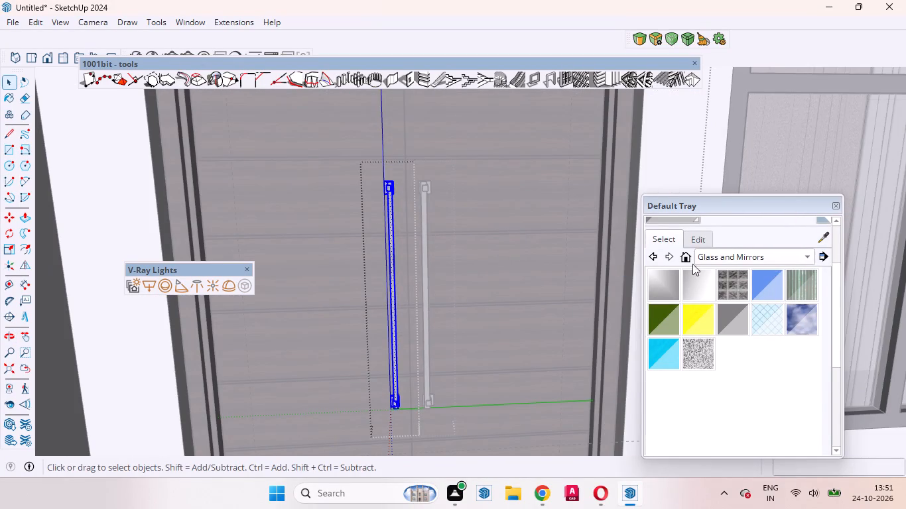
{"action": "left_click", "coordinate": [803, 253]}
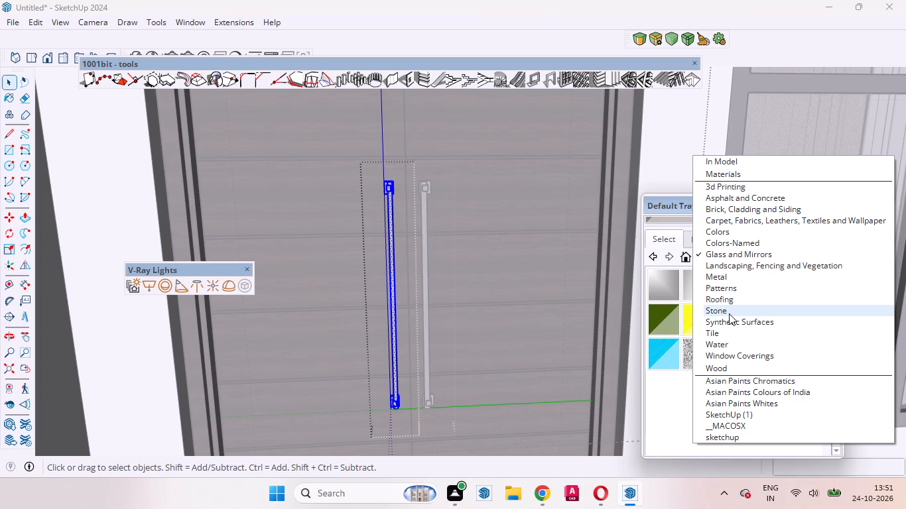
{"action": "left_click", "coordinate": [734, 230]}
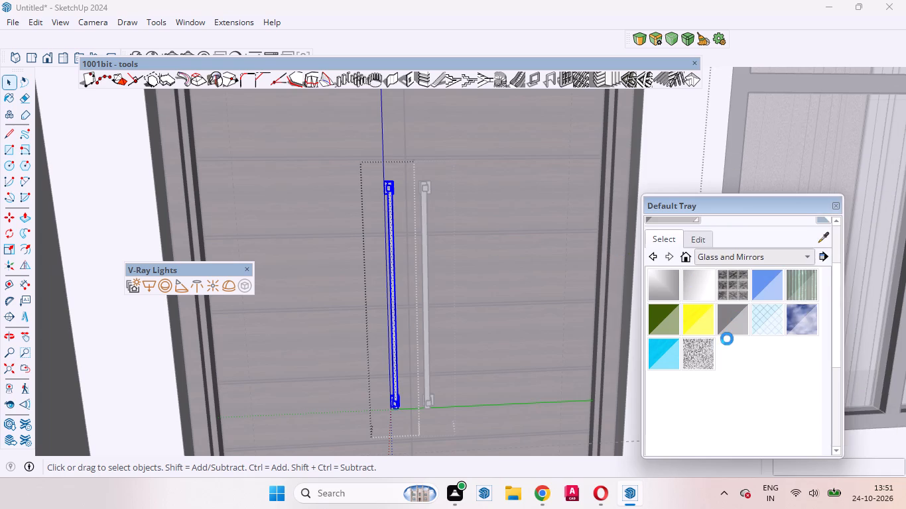
{"action": "scroll", "coordinate": [726, 343], "scroll_direction": "down", "scroll_amount": 18}
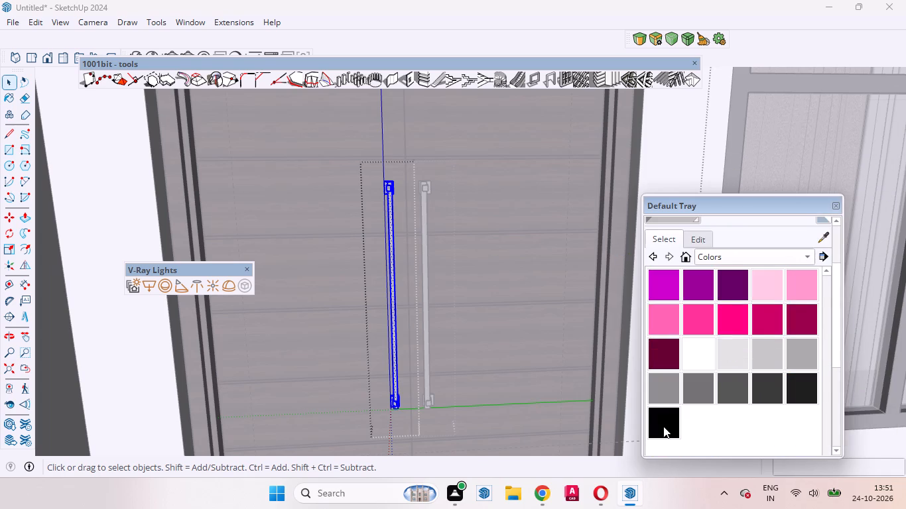
{"action": "left_click", "coordinate": [663, 427]}
{"action": "scroll", "coordinate": [391, 306], "scroll_direction": "up", "scroll_amount": 8}
{"action": "left_click", "coordinate": [395, 288]}
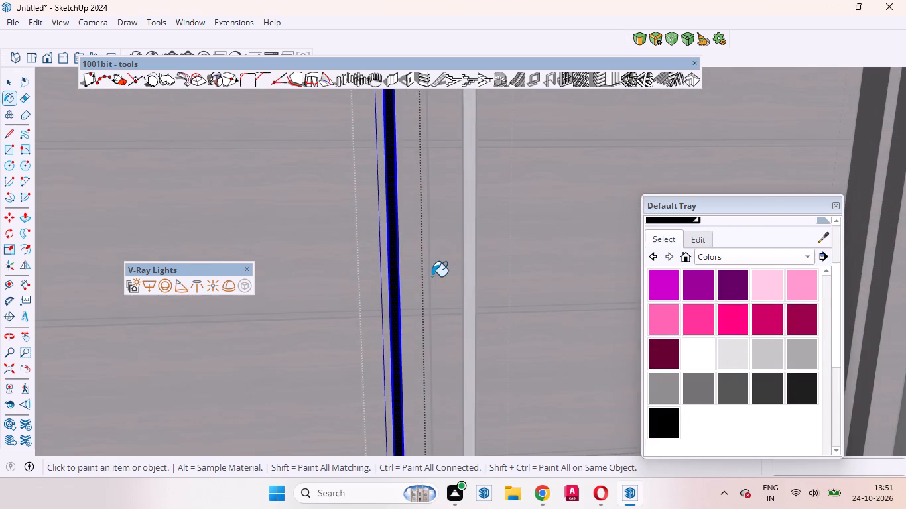
{"action": "scroll", "coordinate": [432, 276], "scroll_direction": "down", "scroll_amount": 10}
{"action": "key", "text": "space"}
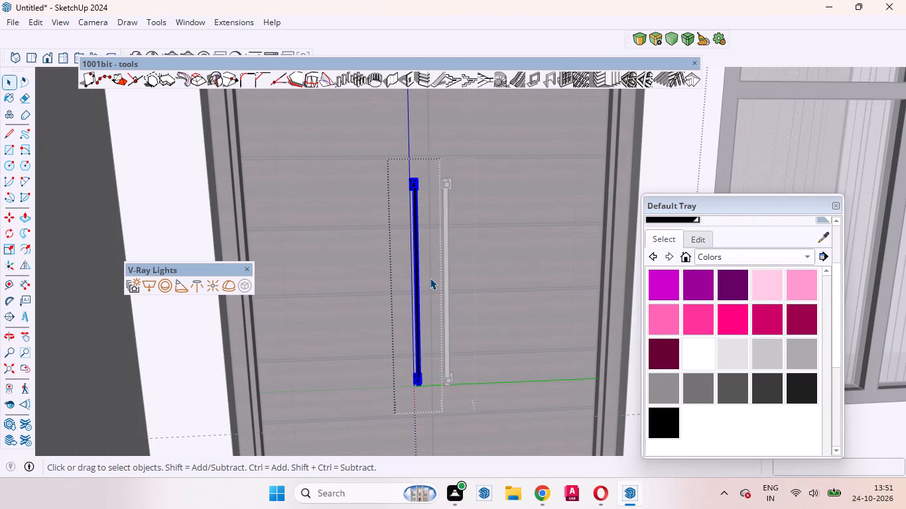
Open the pull handle nearer the window for editing and paint all its geometry black.
{"action": "triple_click", "coordinate": [446, 280]}
{"action": "left_click", "coordinate": [446, 280]}
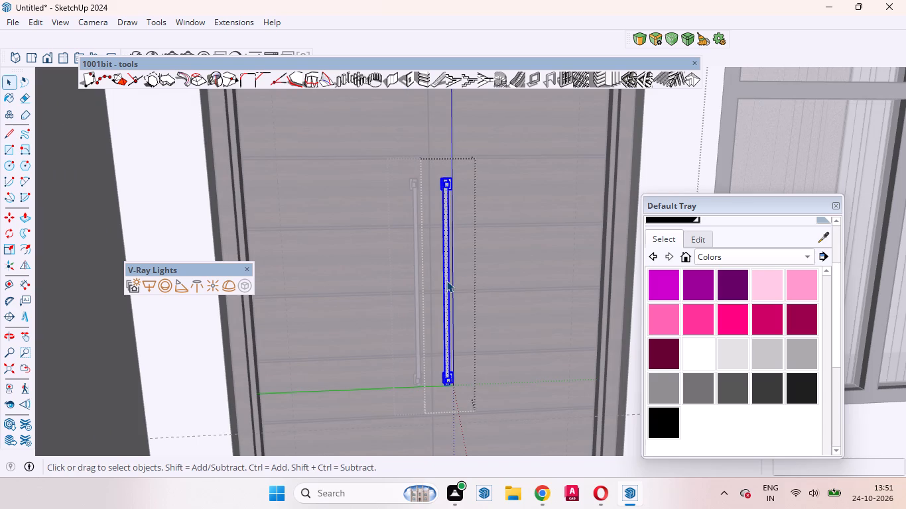
{"action": "left_click", "coordinate": [664, 420]}
{"action": "scroll", "coordinate": [457, 317], "scroll_direction": "up", "scroll_amount": 7}
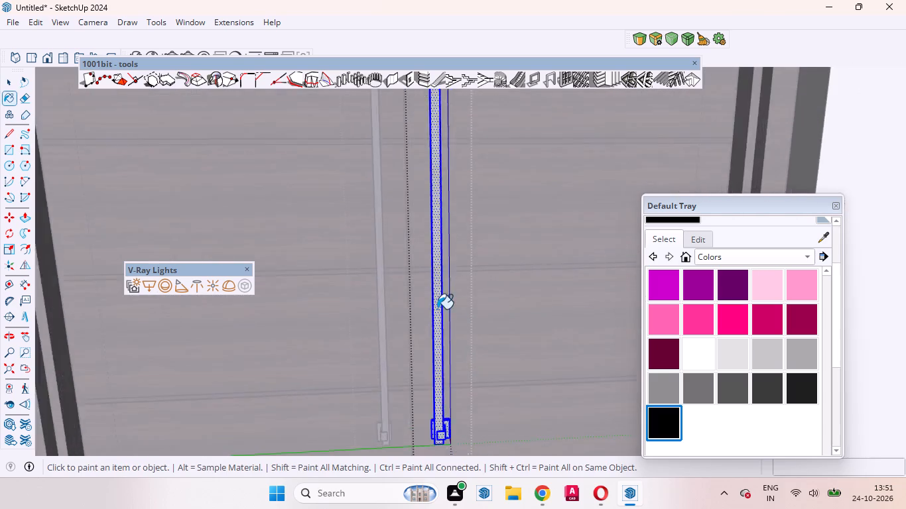
{"action": "scroll", "coordinate": [437, 309], "scroll_direction": "up", "scroll_amount": 2}
{"action": "left_click", "coordinate": [436, 306]}
{"action": "scroll", "coordinate": [436, 306], "scroll_direction": "down", "scroll_amount": 15}
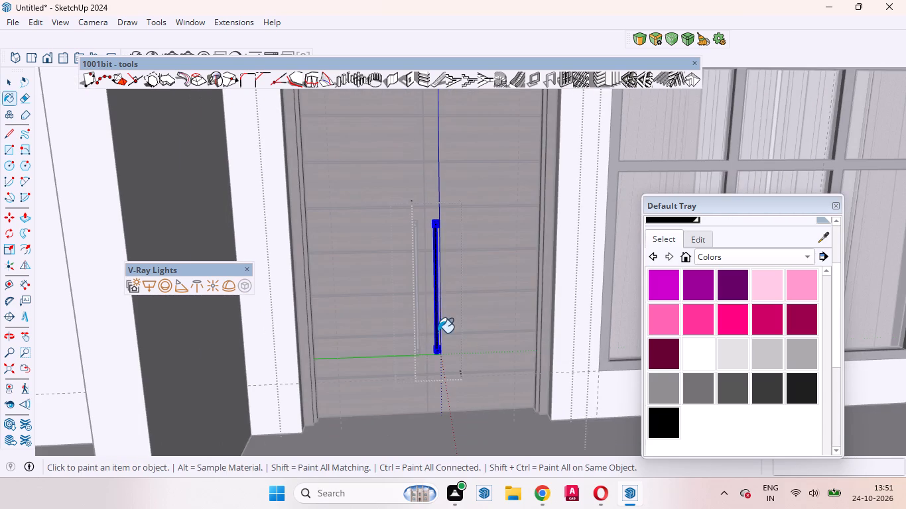
{"action": "key", "text": "space"}
Close the double door's nested editing contexts and return to the whole model.
{"action": "scroll", "coordinate": [438, 339], "scroll_direction": "down", "scroll_amount": 14}
{"action": "left_click", "coordinate": [466, 431]}
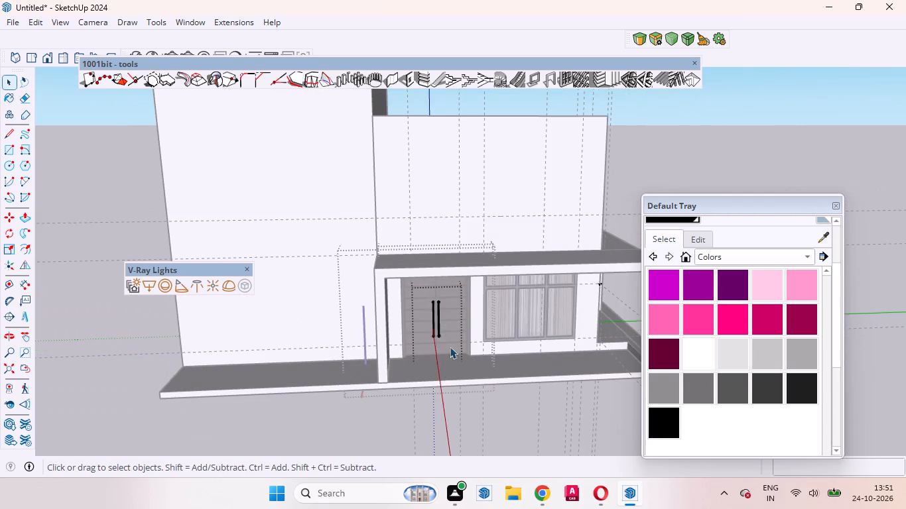
{"action": "scroll", "coordinate": [444, 323], "scroll_direction": "up", "scroll_amount": 3}
{"action": "middle_click_drag", "start_coordinate": [443, 334], "coordinate": [389, 316]}
{"action": "left_click", "coordinate": [398, 424]}
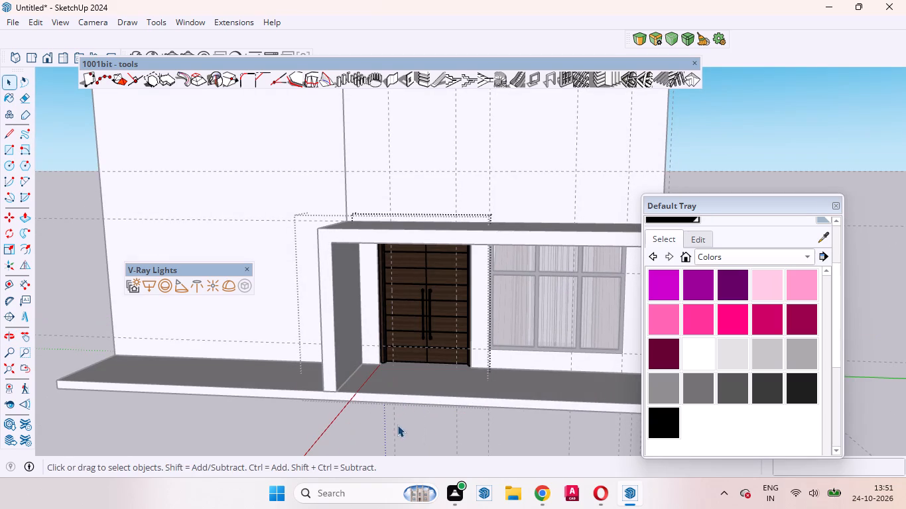
{"action": "left_click", "coordinate": [397, 425]}
{"action": "scroll", "coordinate": [348, 355], "scroll_direction": "down", "scroll_amount": 15}
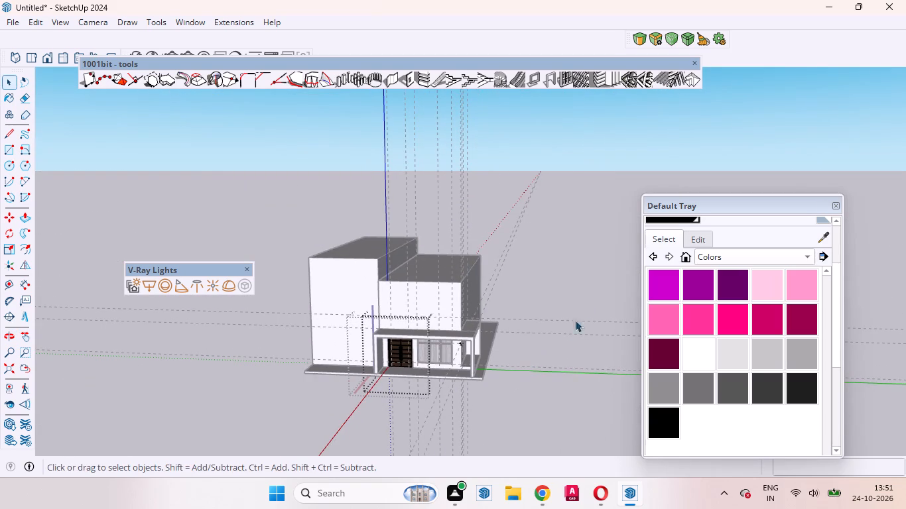
{"action": "left_click", "coordinate": [576, 422]}
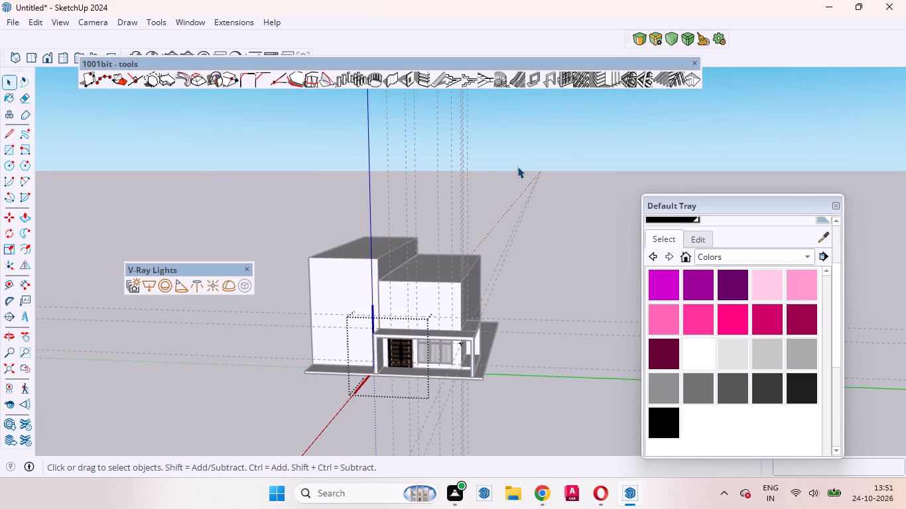
{"action": "left_click_drag", "start_coordinate": [517, 166], "coordinate": [378, 122]}
{"action": "double_click", "coordinate": [542, 363]}
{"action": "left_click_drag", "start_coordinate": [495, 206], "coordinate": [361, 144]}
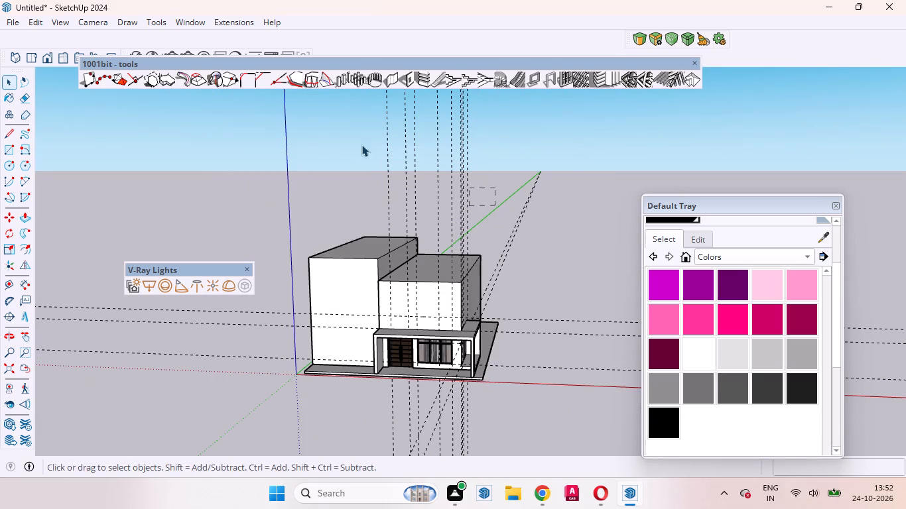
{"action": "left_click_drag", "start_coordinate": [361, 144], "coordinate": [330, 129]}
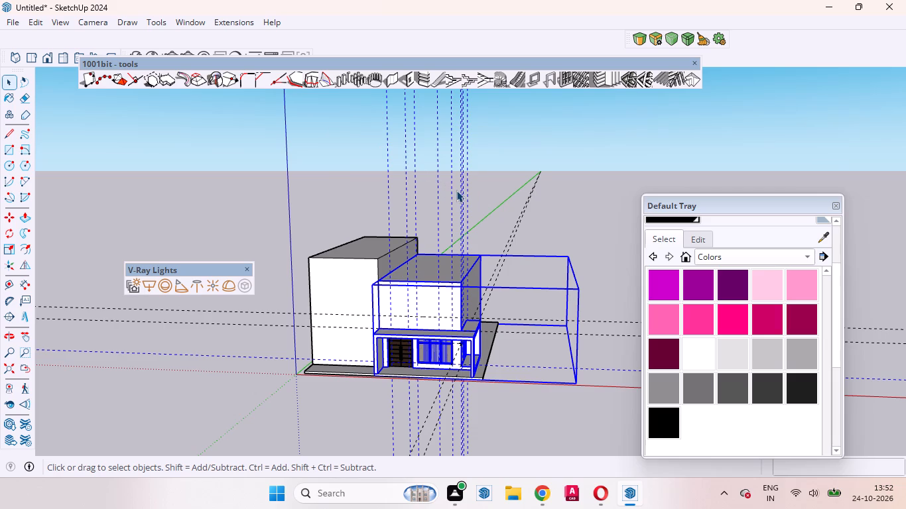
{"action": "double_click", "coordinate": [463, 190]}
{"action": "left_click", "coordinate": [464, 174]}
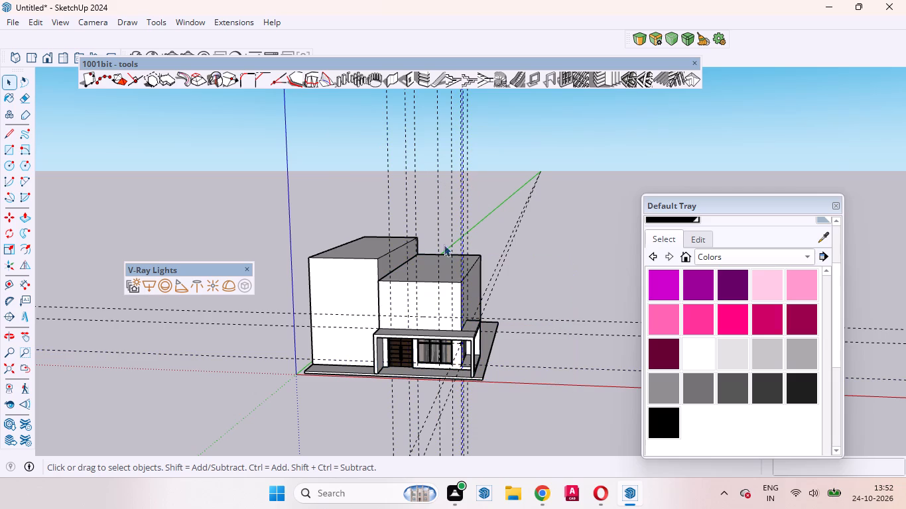
Delete the vertical and horizontal guide lines inside the group with the porch and front window, and close the group.
{"action": "double_click", "coordinate": [436, 337]}
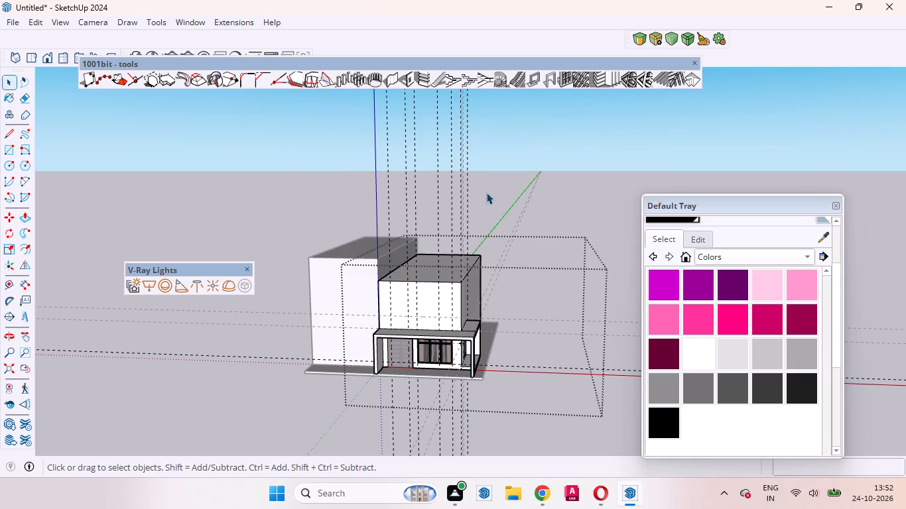
{"action": "left_click_drag", "start_coordinate": [486, 192], "coordinate": [354, 80]}
{"action": "key", "text": "Delete"}
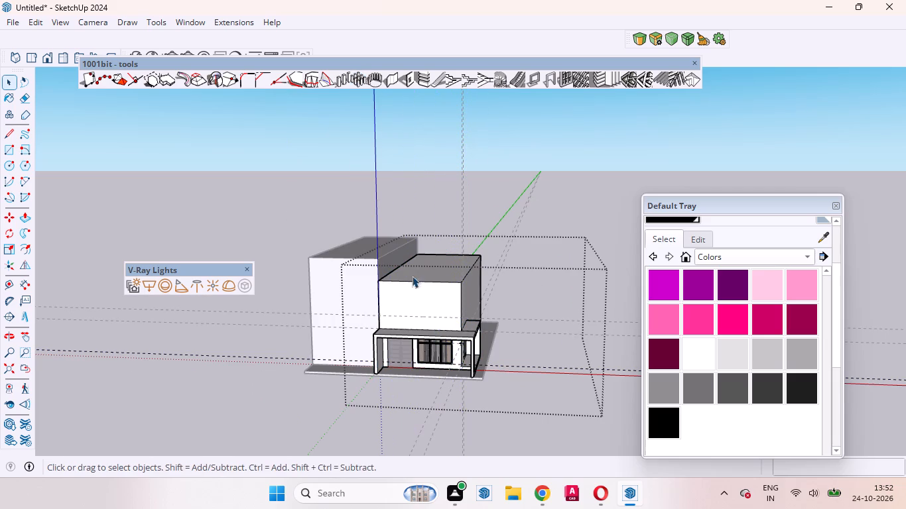
{"action": "left_click_drag", "start_coordinate": [585, 403], "coordinate": [550, 338]}
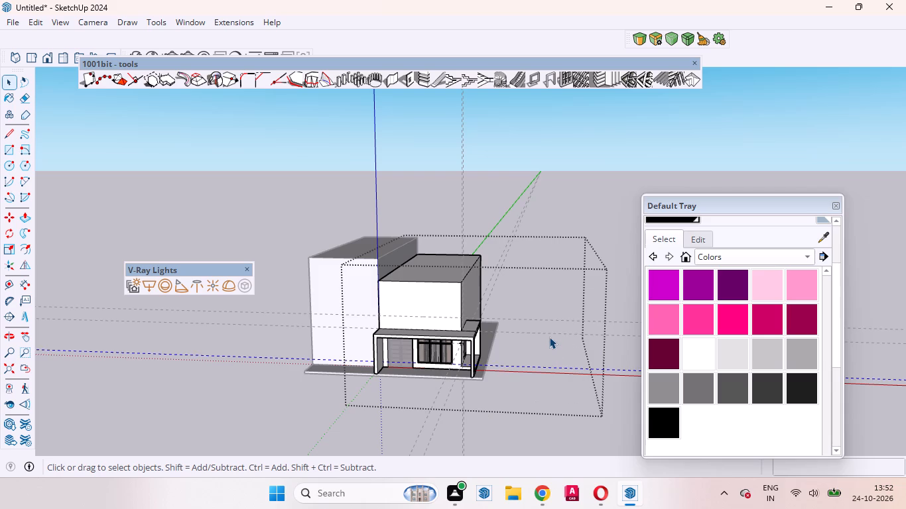
{"action": "key", "text": "Delete"}
{"action": "left_click", "coordinate": [560, 406]}
{"action": "double_click", "coordinate": [514, 408]}
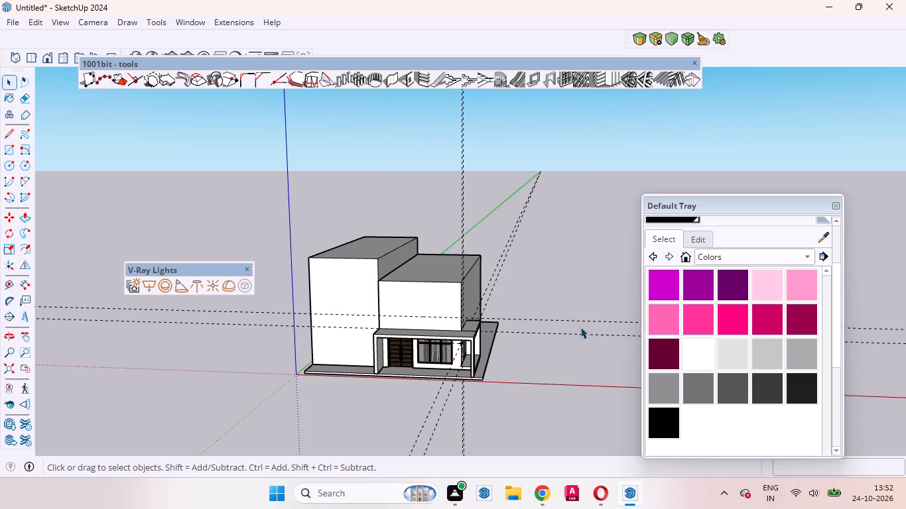
Delete the remaining long horizontal, receding and vertical guide lines around the building in the whole model.
{"action": "left_click_drag", "start_coordinate": [582, 358], "coordinate": [565, 280]}
{"action": "key", "text": "Delete"}
{"action": "left_click_drag", "start_coordinate": [554, 248], "coordinate": [474, 196]}
{"action": "key", "text": "Delete"}
{"action": "left_click_drag", "start_coordinate": [476, 192], "coordinate": [436, 162]}
{"action": "key", "text": "Delete"}
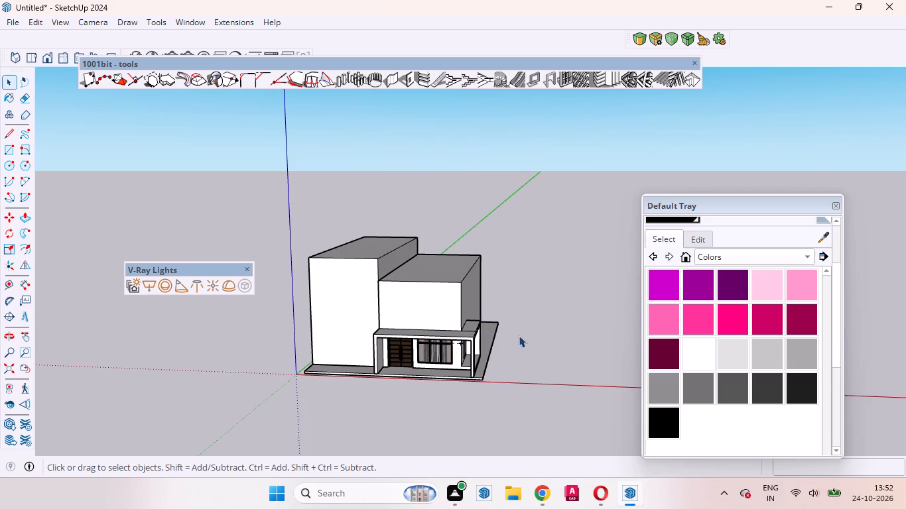
Delete the short guide line on the wall beside the front window.
{"action": "scroll", "coordinate": [435, 351], "scroll_direction": "up", "scroll_amount": 14}
{"action": "middle_click_drag", "start_coordinate": [434, 367], "coordinate": [411, 355]}
{"action": "scroll", "coordinate": [527, 306], "scroll_direction": "up", "scroll_amount": 8}
{"action": "left_click", "coordinate": [539, 305]}
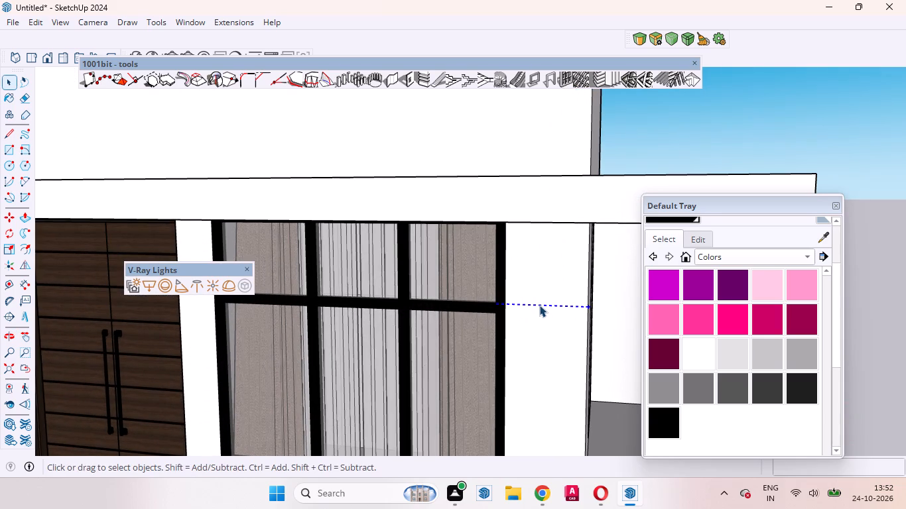
{"action": "key", "text": "Delete"}
Open the group containing the side window under the porch and push its lower-left pane inward with Push/Pull.
{"action": "scroll", "coordinate": [417, 316], "scroll_direction": "down", "scroll_amount": 5}
{"action": "middle_click_drag", "start_coordinate": [408, 350], "coordinate": [427, 303]}
{"action": "scroll", "coordinate": [409, 345], "scroll_direction": "up", "scroll_amount": 1}
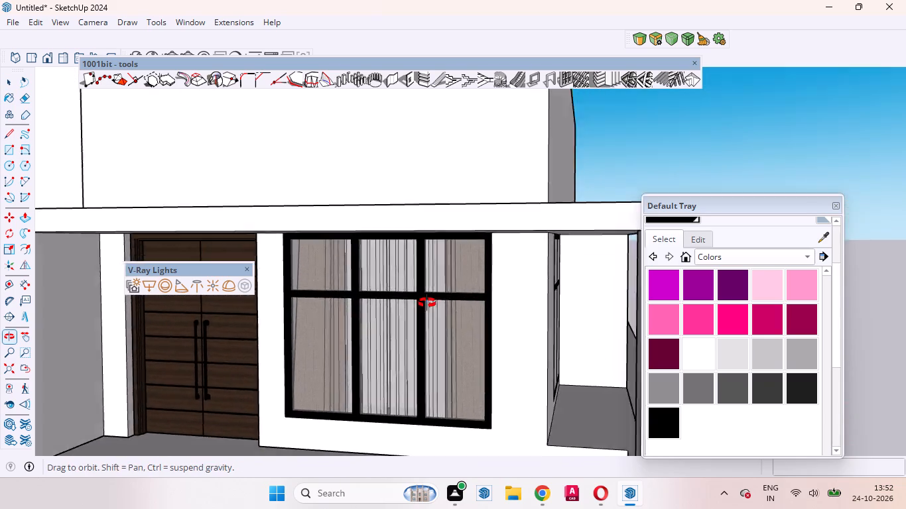
{"action": "middle_click_drag", "start_coordinate": [427, 303], "coordinate": [294, 362]}
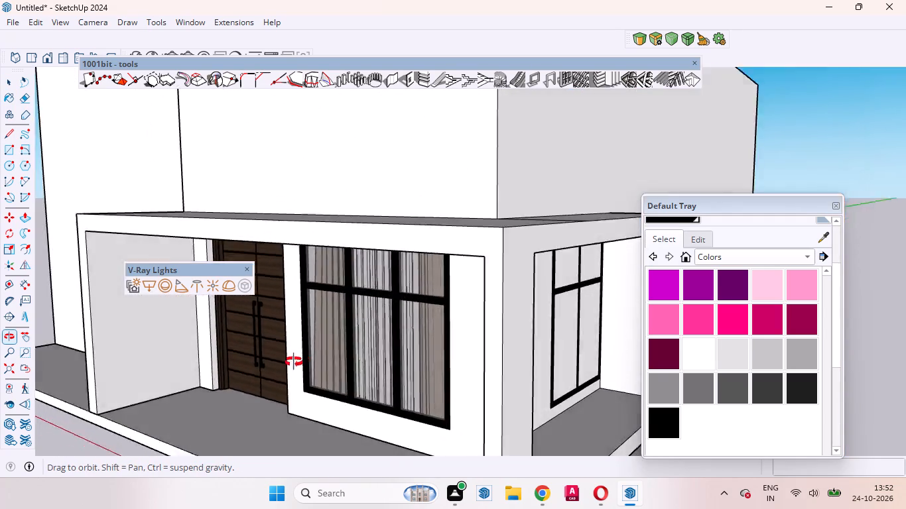
{"action": "middle_click_drag", "start_coordinate": [294, 362], "coordinate": [140, 333]}
{"action": "scroll", "coordinate": [364, 323], "scroll_direction": "down", "scroll_amount": 8}
{"action": "scroll", "coordinate": [411, 329], "scroll_direction": "up", "scroll_amount": 4}
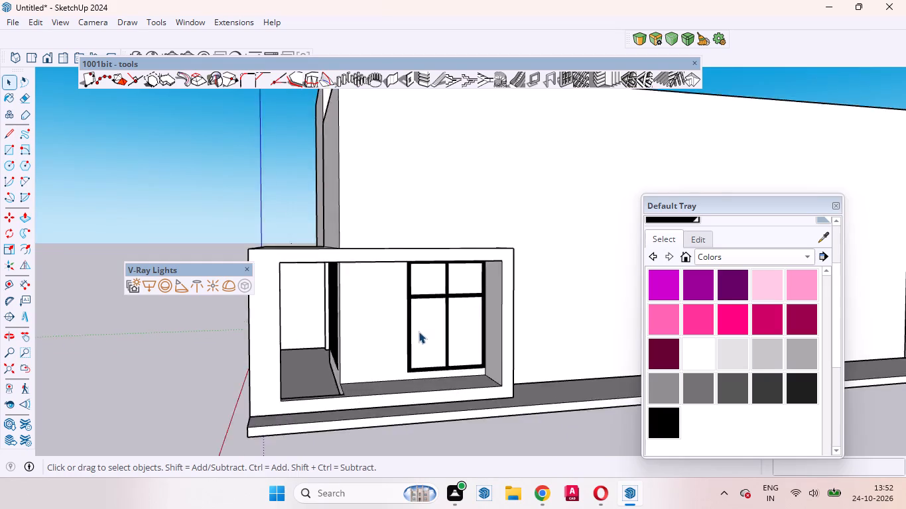
{"action": "scroll", "coordinate": [419, 331], "scroll_direction": "up", "scroll_amount": 10}
{"action": "left_click", "coordinate": [426, 324]}
{"action": "double_click", "coordinate": [425, 322]}
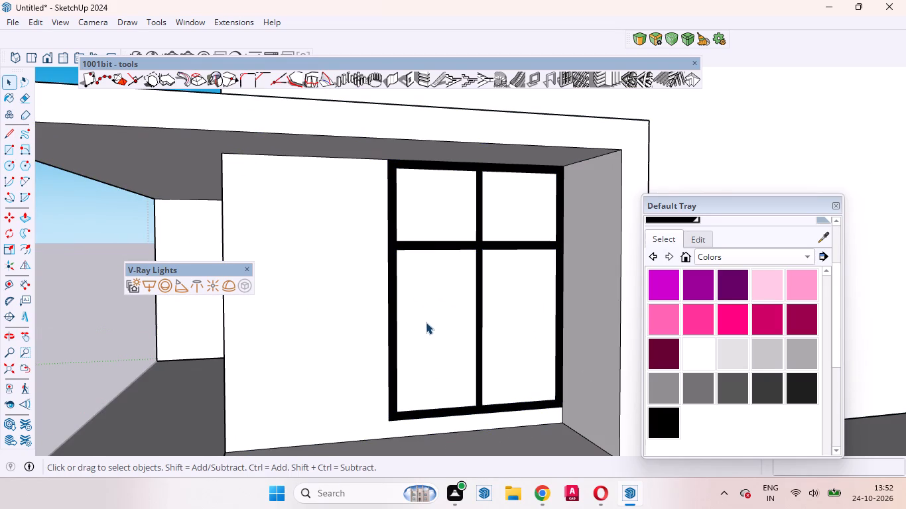
{"action": "left_click", "coordinate": [429, 345]}
{"action": "key", "text": "p"}
{"action": "left_click_drag", "start_coordinate": [429, 321], "coordinate": [422, 311]}
{"action": "key", "text": "space"}
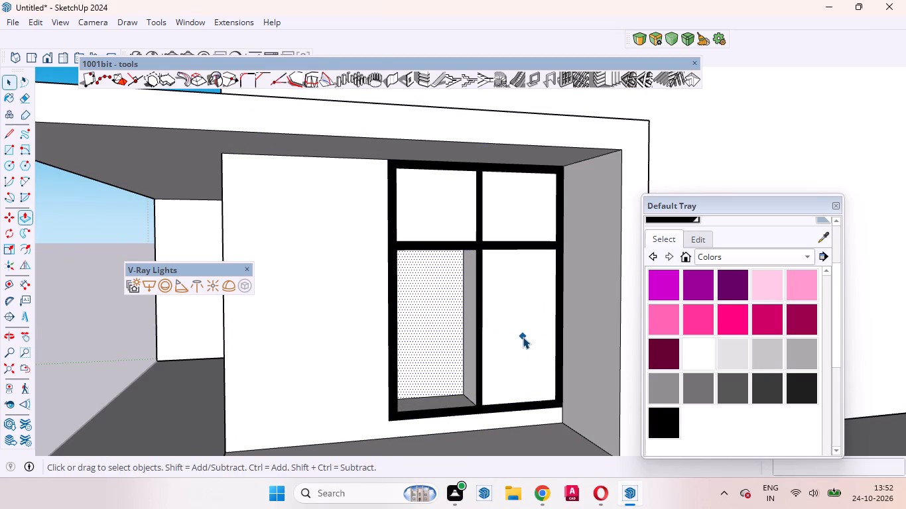
Push the side window's lower-right, upper-right and upper-left panes inward by the same depth as the lower-left pane.
{"action": "type", "text": "p"}
{"action": "key", "text": "space"}
{"action": "left_click", "coordinate": [514, 335]}
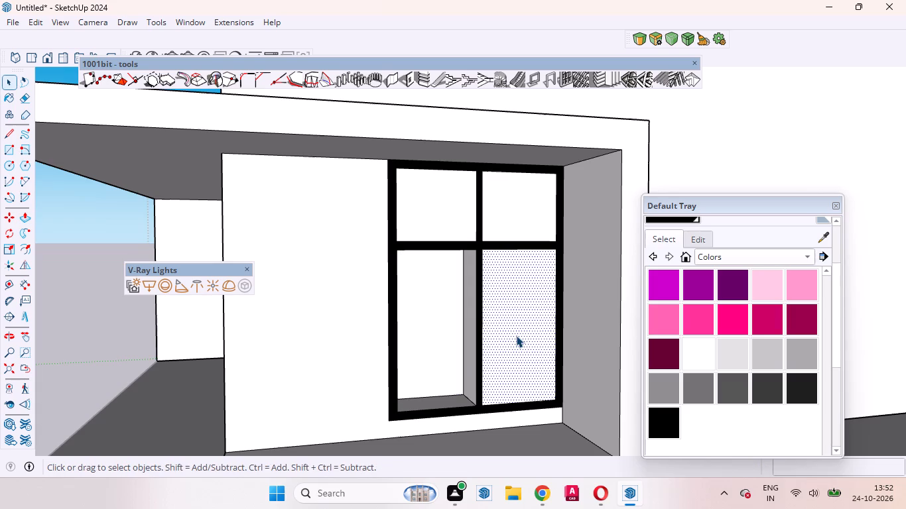
{"action": "key", "text": "p"}
{"action": "double_click", "coordinate": [516, 335]}
{"action": "key", "text": "space"}
{"action": "left_click", "coordinate": [508, 205]}
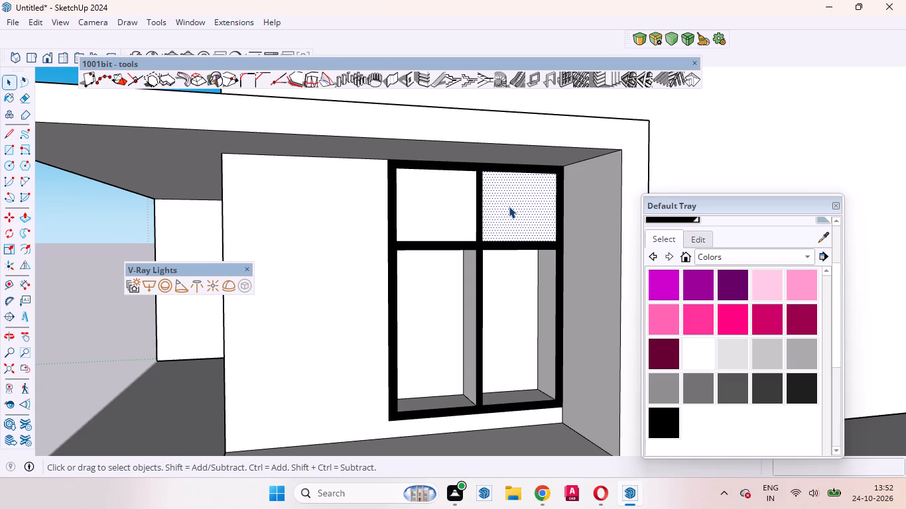
{"action": "key", "text": "p"}
{"action": "double_click", "coordinate": [509, 207]}
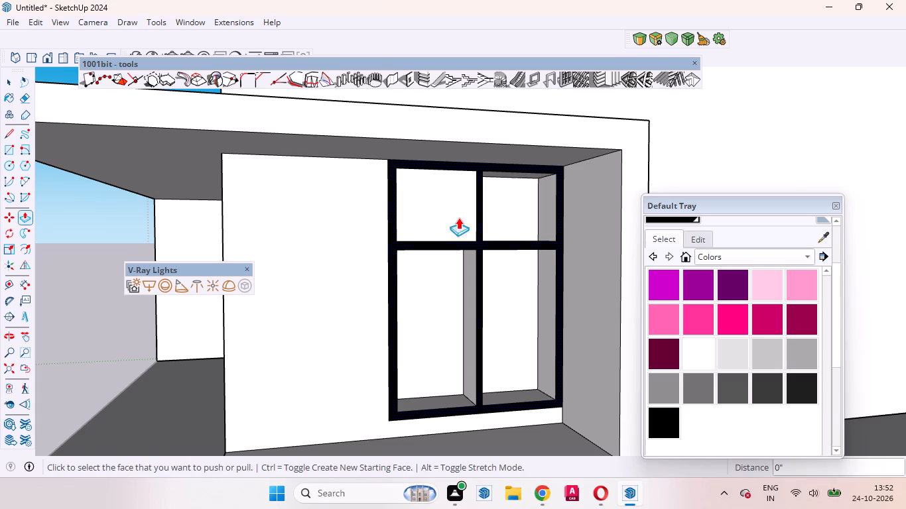
{"action": "key", "text": "space"}
{"action": "left_click", "coordinate": [442, 217]}
{"action": "key", "text": "p"}
{"action": "double_click", "coordinate": [442, 217]}
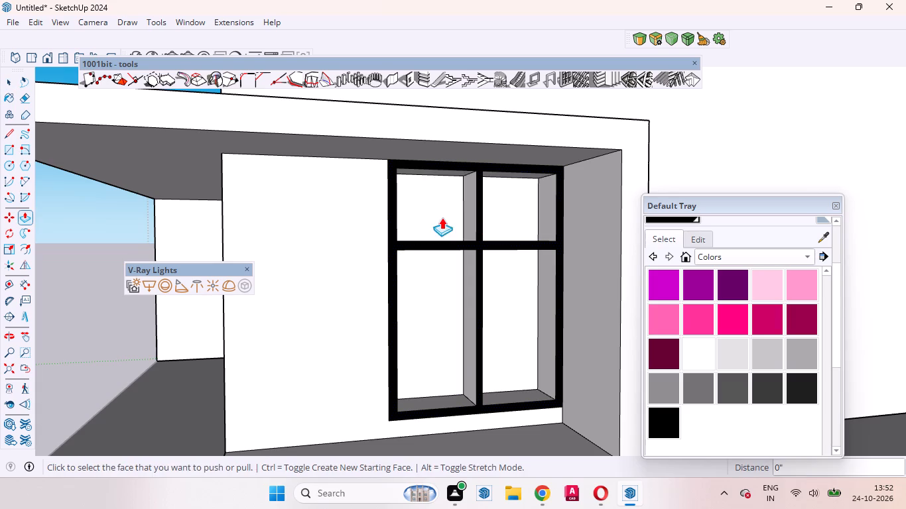
{"action": "key", "text": "space"}
Push/Pull the side window's black frame face by 2".
{"action": "left_click", "coordinate": [465, 287]}
{"action": "scroll", "coordinate": [472, 325], "scroll_direction": "up", "scroll_amount": 6}
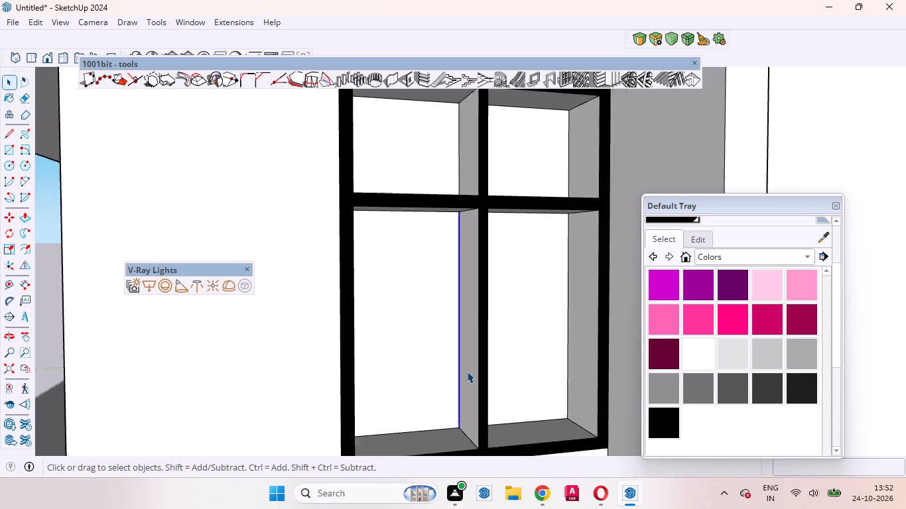
{"action": "scroll", "coordinate": [467, 371], "scroll_direction": "up", "scroll_amount": 2}
{"action": "middle_click_drag", "start_coordinate": [467, 373], "coordinate": [478, 379]}
{"action": "scroll", "coordinate": [485, 376], "scroll_direction": "up", "scroll_amount": 1}
{"action": "scroll", "coordinate": [436, 365], "scroll_direction": "down", "scroll_amount": 5}
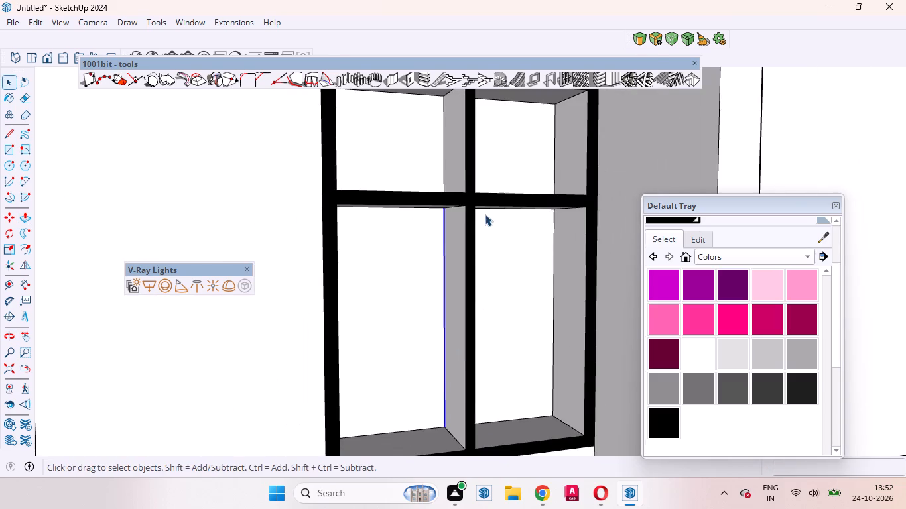
{"action": "scroll", "coordinate": [478, 211], "scroll_direction": "up", "scroll_amount": 5}
{"action": "left_click", "coordinate": [472, 192]}
{"action": "middle_click_drag", "start_coordinate": [474, 267], "coordinate": [556, 408]}
{"action": "scroll", "coordinate": [463, 355], "scroll_direction": "down", "scroll_amount": 5}
{"action": "middle_click_drag", "start_coordinate": [485, 375], "coordinate": [480, 321]}
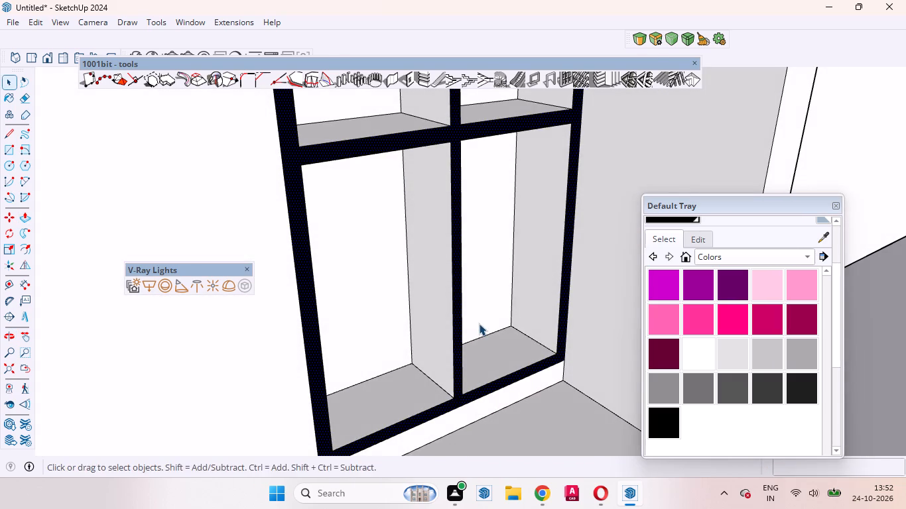
{"action": "key", "text": "p"}
{"action": "scroll", "coordinate": [466, 396], "scroll_direction": "up", "scroll_amount": 4}
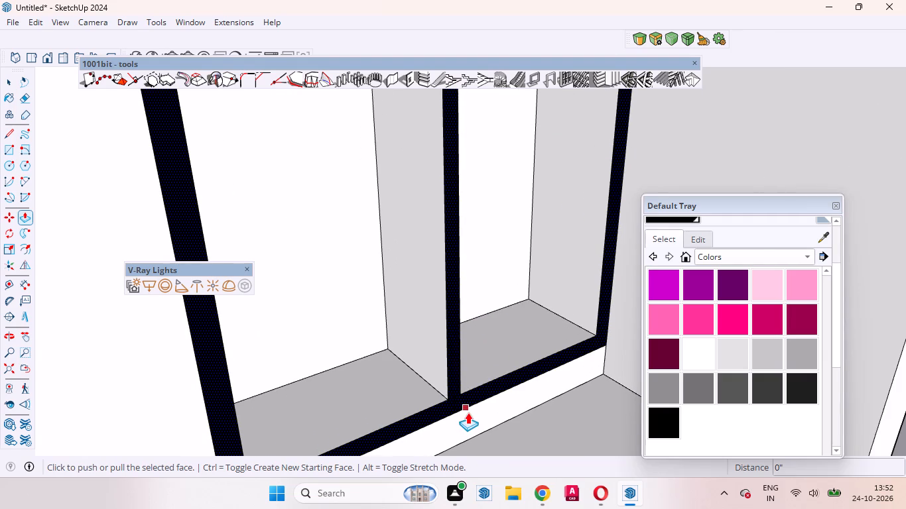
{"action": "left_click_drag", "start_coordinate": [460, 402], "coordinate": [445, 389]}
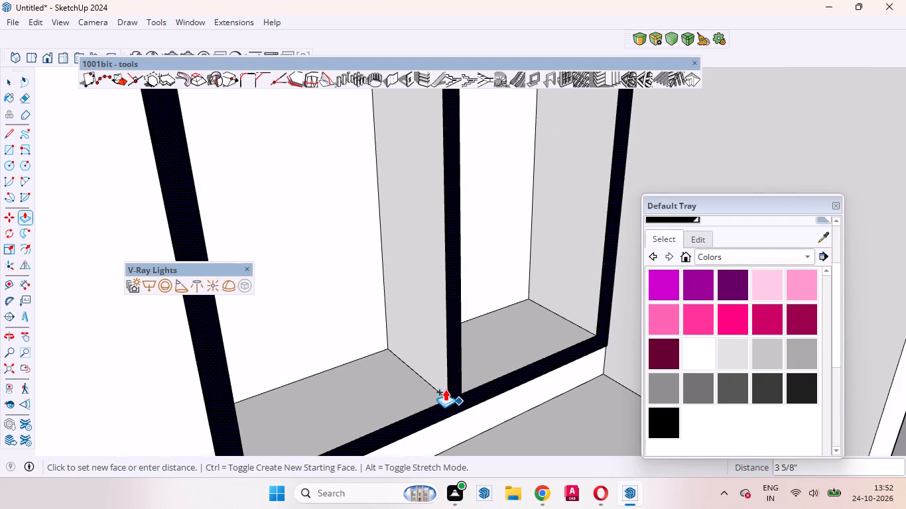
{"action": "left_click_drag", "start_coordinate": [445, 389], "coordinate": [413, 367]}
{"action": "key", "text": "2"}
{"action": "key", "text": "Return"}
{"action": "key", "text": "space"}
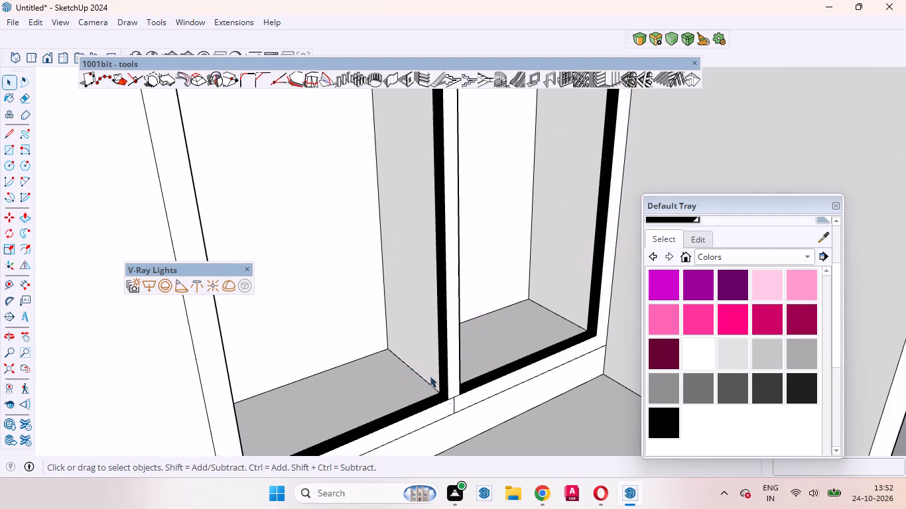
Push the central mullion's side face behind the frame in the lower-left opening by about 2".
{"action": "scroll", "coordinate": [450, 400], "scroll_direction": "up", "scroll_amount": 9}
{"action": "left_click", "coordinate": [421, 324]}
{"action": "key", "text": "p"}
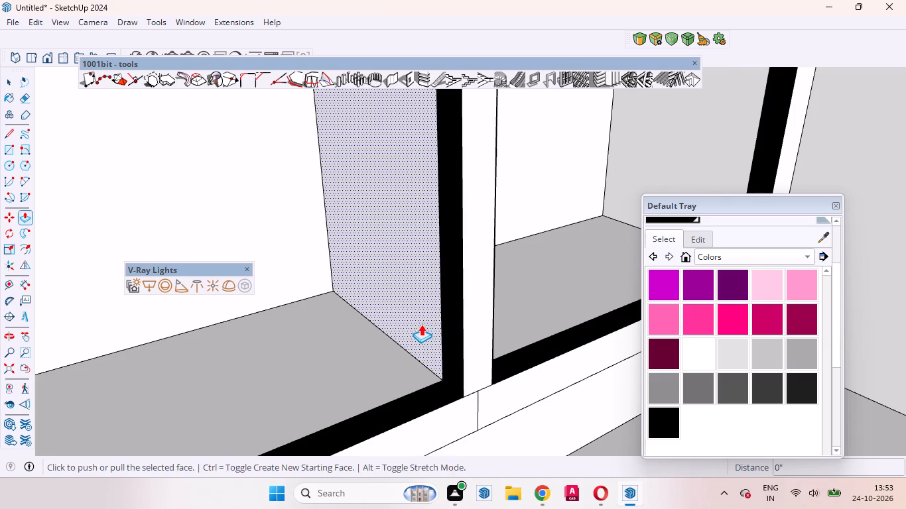
{"action": "left_click", "coordinate": [421, 324]}
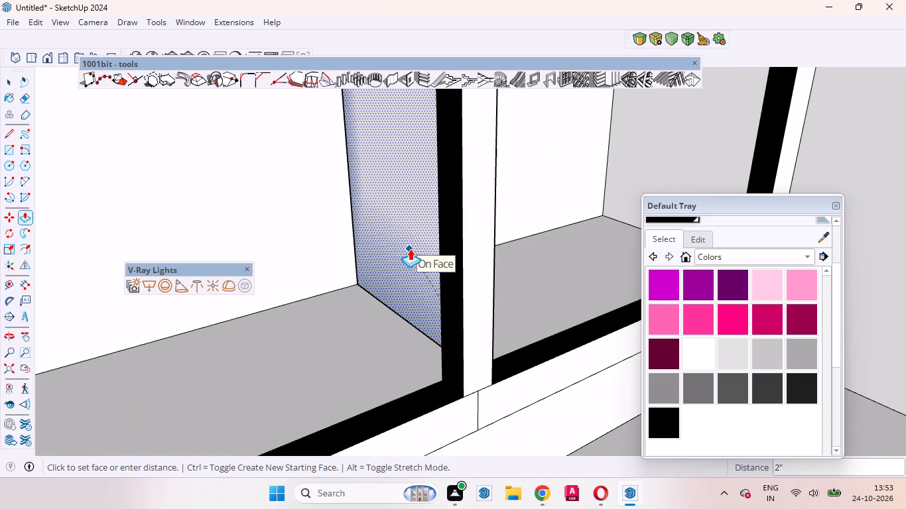
{"action": "left_click", "coordinate": [410, 249]}
Push the top faces of the horizontal bar behind the frame down by about 11/16" in both upper openings.
{"action": "scroll", "coordinate": [370, 332], "scroll_direction": "down", "scroll_amount": 9}
{"action": "middle_click_drag", "start_coordinate": [491, 357], "coordinate": [446, 369]}
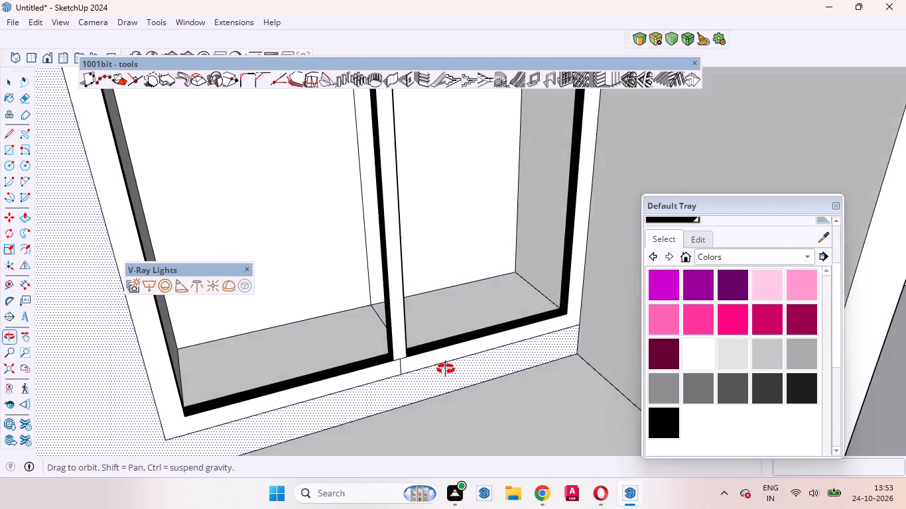
{"action": "middle_click_drag", "start_coordinate": [446, 369], "coordinate": [438, 370]}
{"action": "scroll", "coordinate": [434, 371], "scroll_direction": "down", "scroll_amount": 9}
{"action": "scroll", "coordinate": [443, 221], "scroll_direction": "up", "scroll_amount": 8}
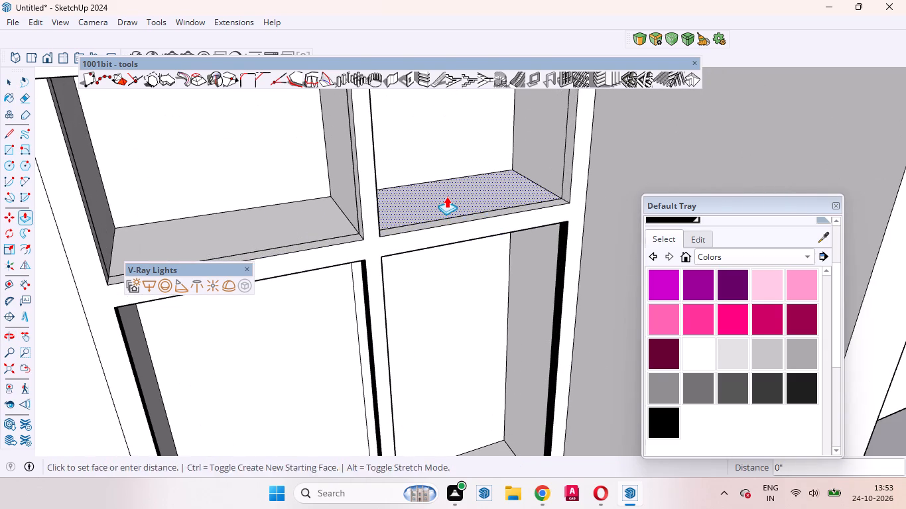
{"action": "double_click", "coordinate": [446, 196]}
{"action": "left_click", "coordinate": [453, 198]}
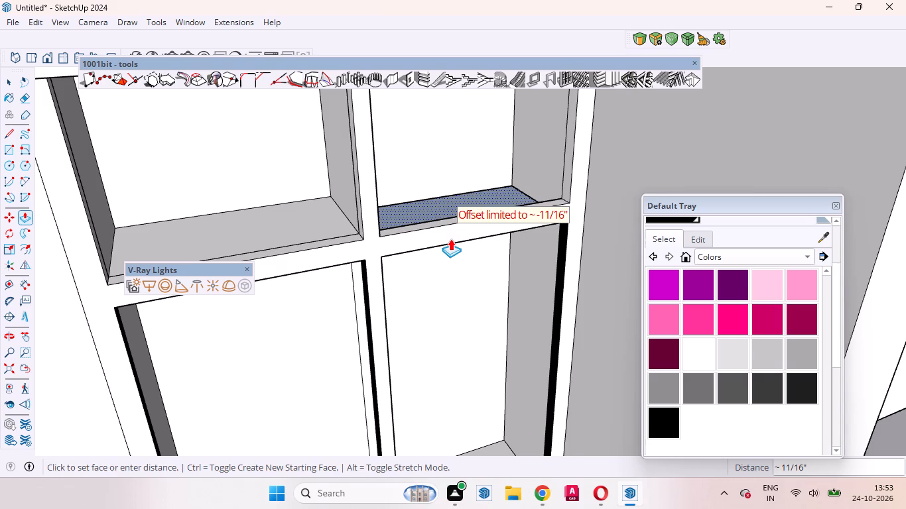
{"action": "left_click", "coordinate": [450, 239]}
{"action": "double_click", "coordinate": [306, 223]}
{"action": "left_click", "coordinate": [306, 223]}
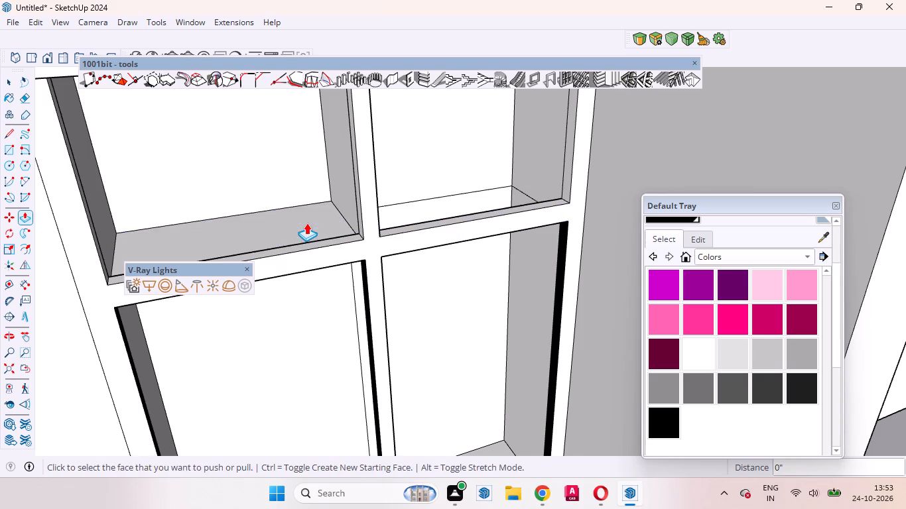
{"action": "left_click", "coordinate": [311, 268]}
{"action": "key", "text": "space"}
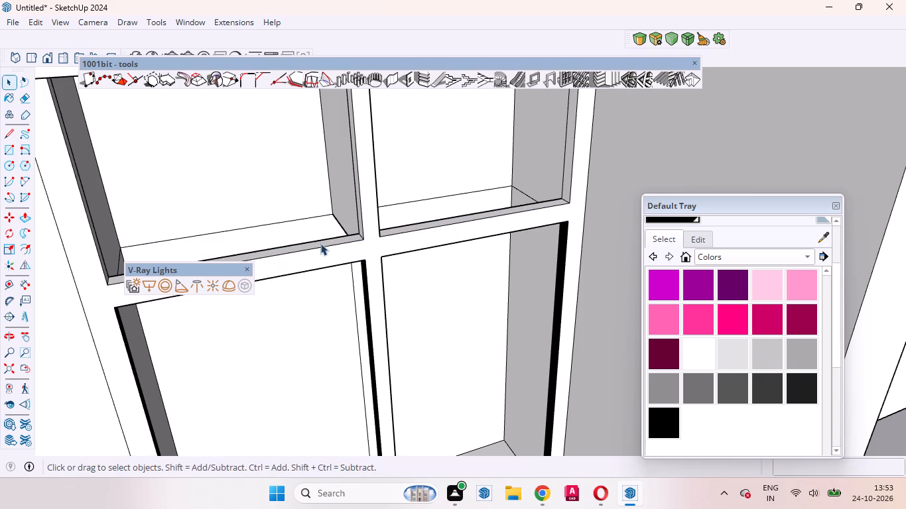
Push/Pull the adjoining inner reveal faces behind the side window's frame, near the corner of the horizontal bar.
{"action": "middle_click_drag", "start_coordinate": [322, 300], "coordinate": [365, 179]}
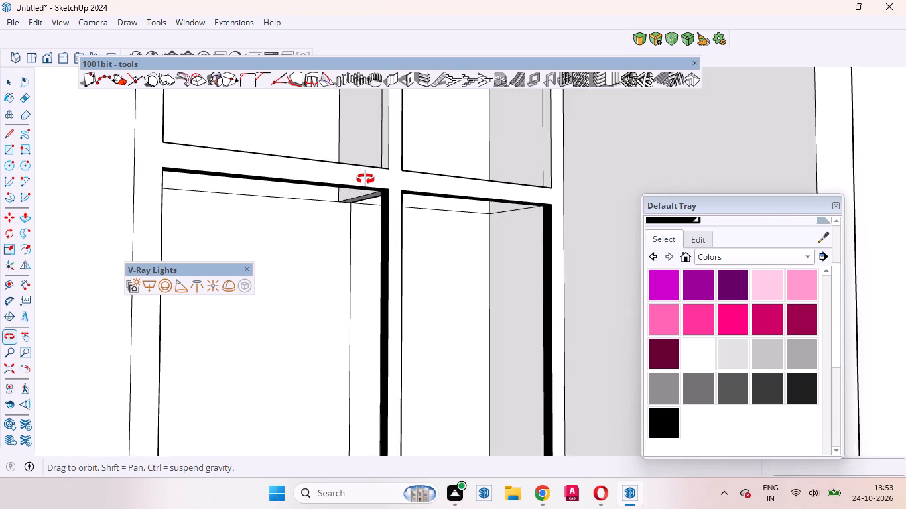
{"action": "middle_click_drag", "start_coordinate": [365, 179], "coordinate": [286, 294]}
{"action": "scroll", "coordinate": [292, 311], "scroll_direction": "down", "scroll_amount": 4}
{"action": "scroll", "coordinate": [440, 305], "scroll_direction": "up", "scroll_amount": 2}
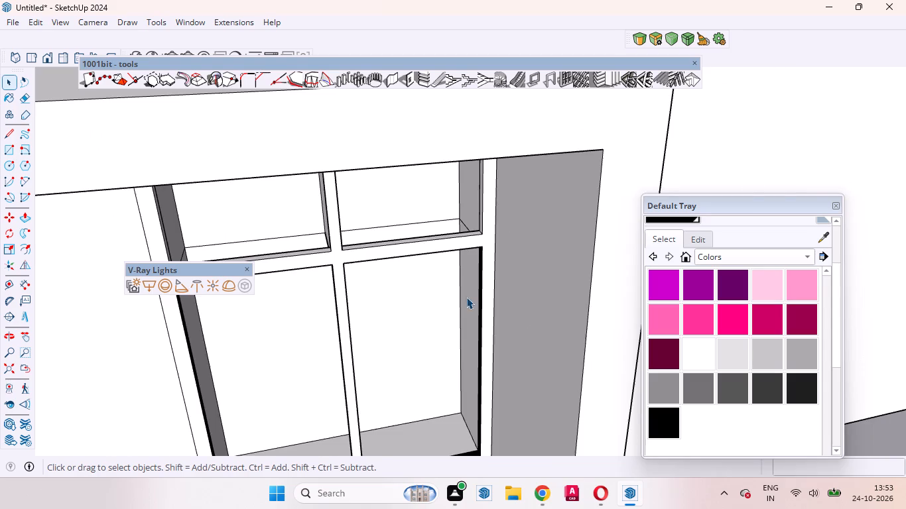
{"action": "scroll", "coordinate": [466, 297], "scroll_direction": "up", "scroll_amount": 7}
{"action": "middle_click_drag", "start_coordinate": [450, 307], "coordinate": [552, 349]}
{"action": "scroll", "coordinate": [567, 164], "scroll_direction": "up", "scroll_amount": 2}
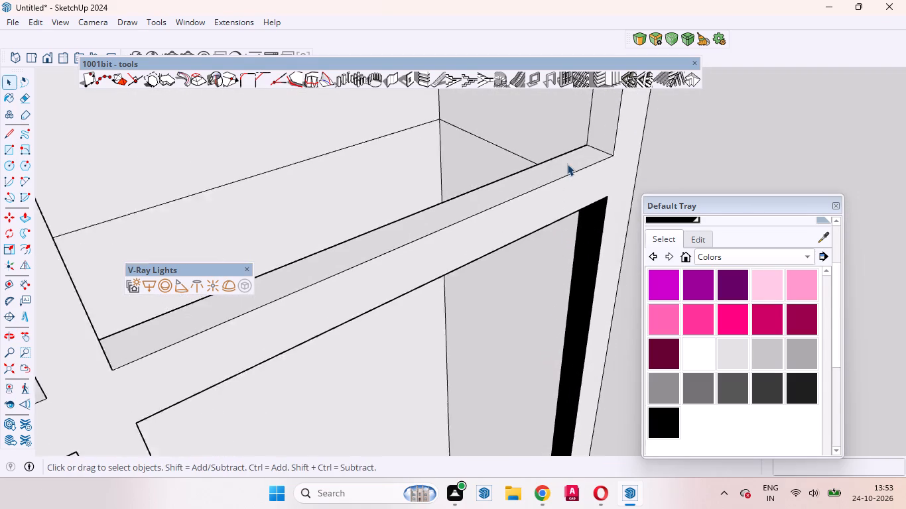
{"action": "scroll", "coordinate": [567, 164], "scroll_direction": "up", "scroll_amount": 6}
{"action": "scroll", "coordinate": [562, 156], "scroll_direction": "down", "scroll_amount": 1}
{"action": "scroll", "coordinate": [562, 156], "scroll_direction": "up", "scroll_amount": 2}
{"action": "middle_click_drag", "start_coordinate": [503, 148], "coordinate": [745, 144]}
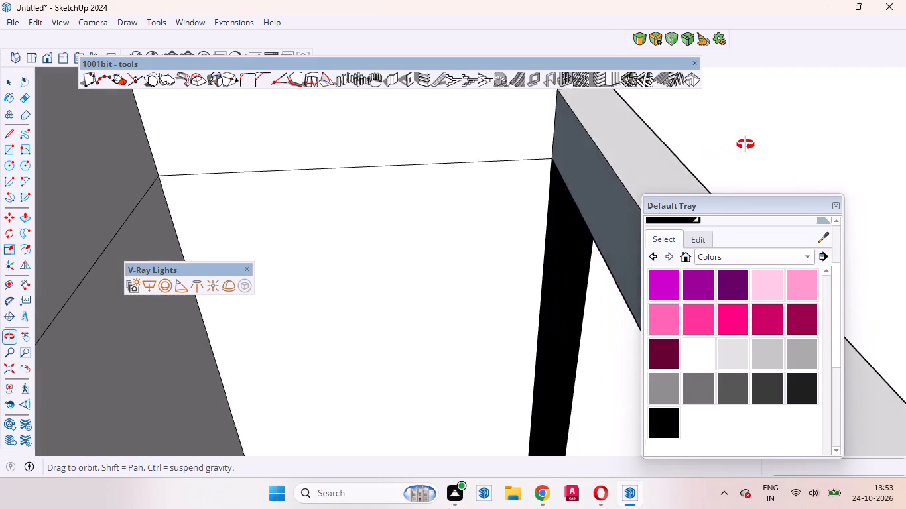
{"action": "middle_click_drag", "start_coordinate": [745, 144], "coordinate": [891, 140]}
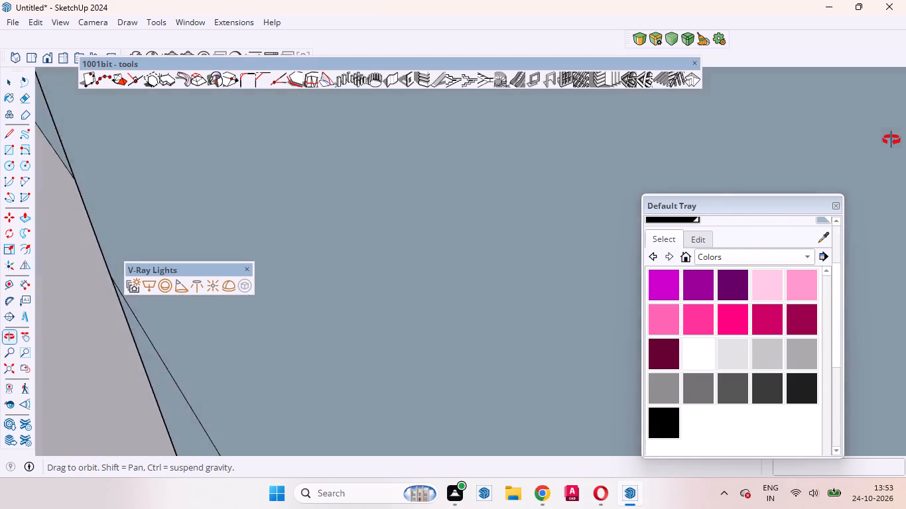
{"action": "middle_click_drag", "start_coordinate": [891, 140], "coordinate": [675, 260]}
{"action": "scroll", "coordinate": [661, 248], "scroll_direction": "up", "scroll_amount": 1}
{"action": "left_click", "coordinate": [525, 129]}
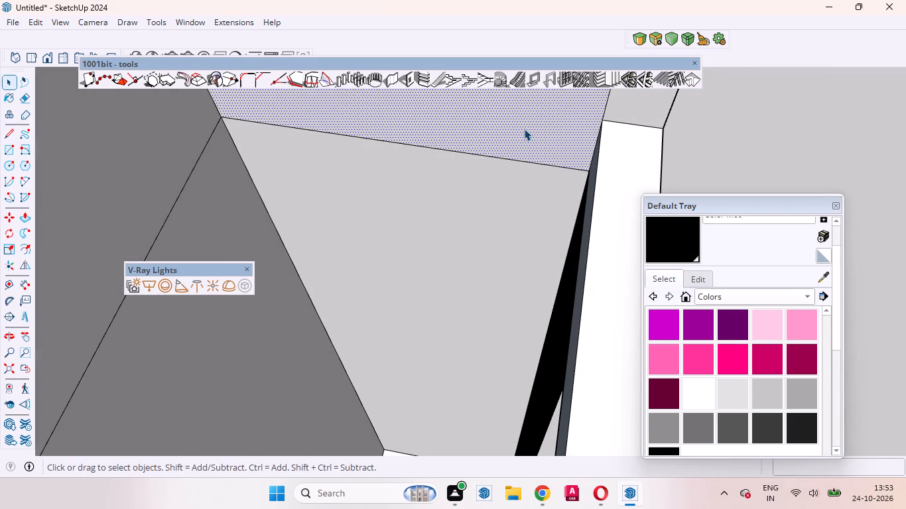
{"action": "key", "text": "p"}
{"action": "left_click", "coordinate": [522, 129]}
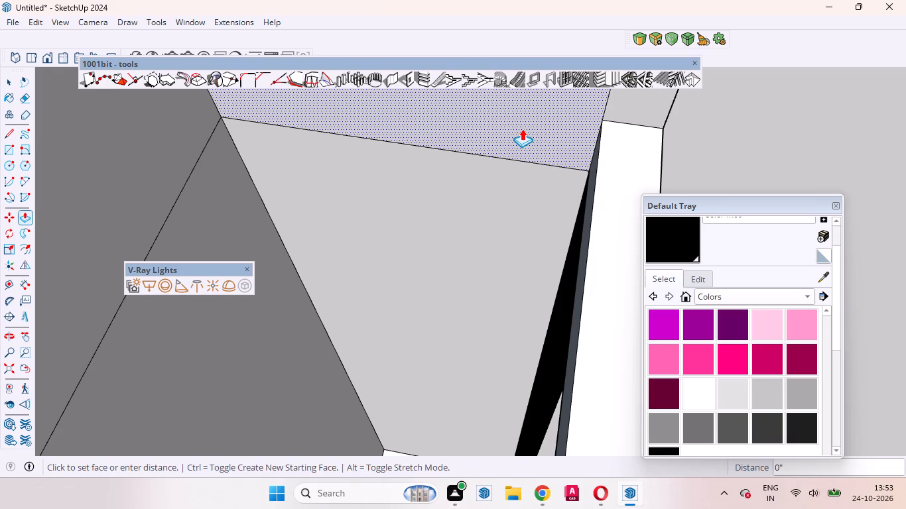
{"action": "double_click", "coordinate": [522, 129]}
{"action": "double_click", "coordinate": [517, 180]}
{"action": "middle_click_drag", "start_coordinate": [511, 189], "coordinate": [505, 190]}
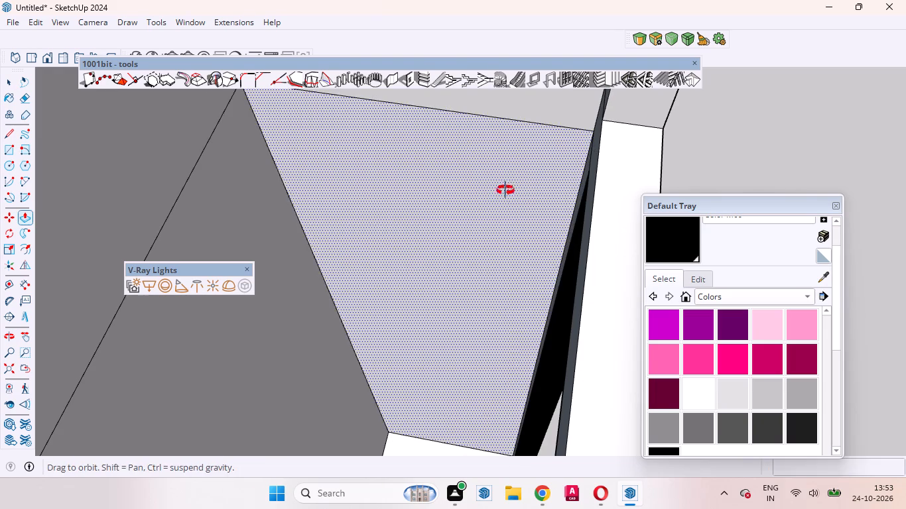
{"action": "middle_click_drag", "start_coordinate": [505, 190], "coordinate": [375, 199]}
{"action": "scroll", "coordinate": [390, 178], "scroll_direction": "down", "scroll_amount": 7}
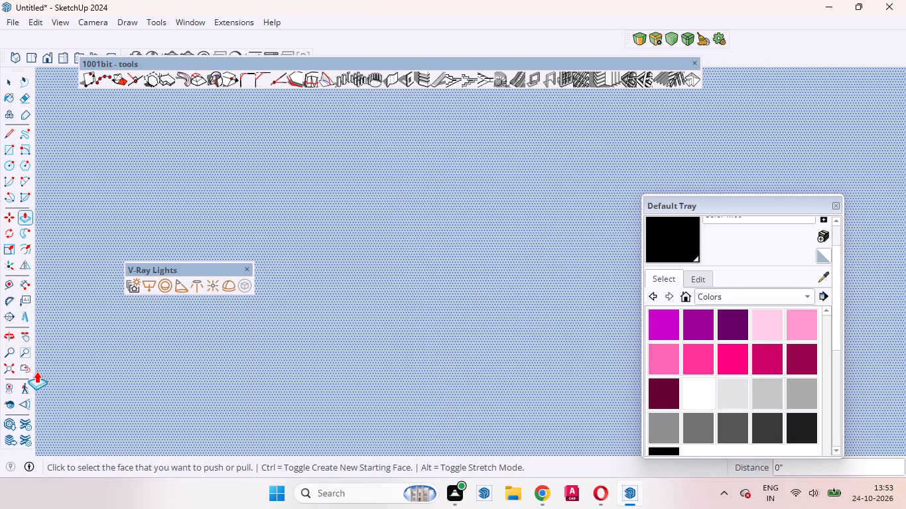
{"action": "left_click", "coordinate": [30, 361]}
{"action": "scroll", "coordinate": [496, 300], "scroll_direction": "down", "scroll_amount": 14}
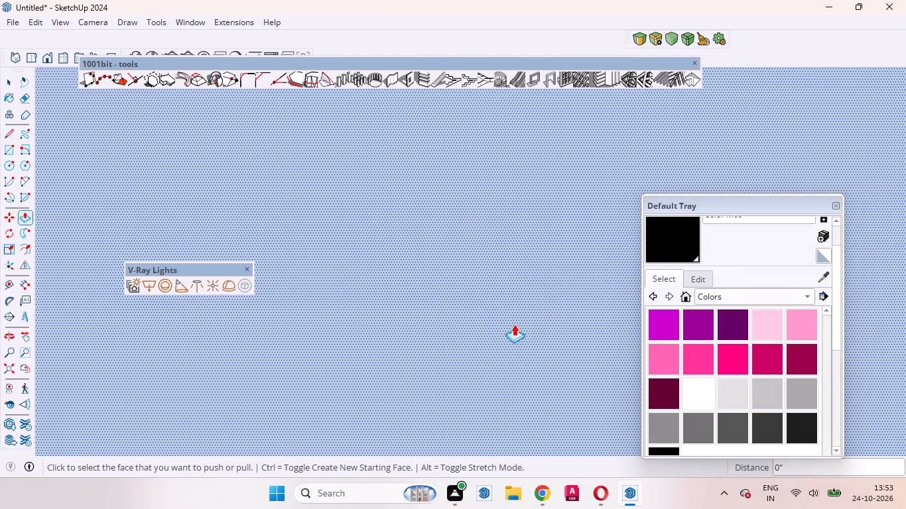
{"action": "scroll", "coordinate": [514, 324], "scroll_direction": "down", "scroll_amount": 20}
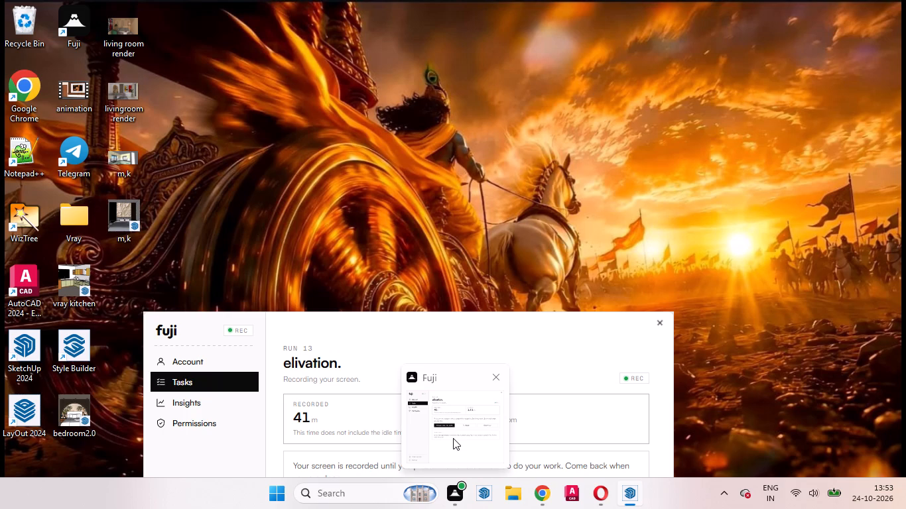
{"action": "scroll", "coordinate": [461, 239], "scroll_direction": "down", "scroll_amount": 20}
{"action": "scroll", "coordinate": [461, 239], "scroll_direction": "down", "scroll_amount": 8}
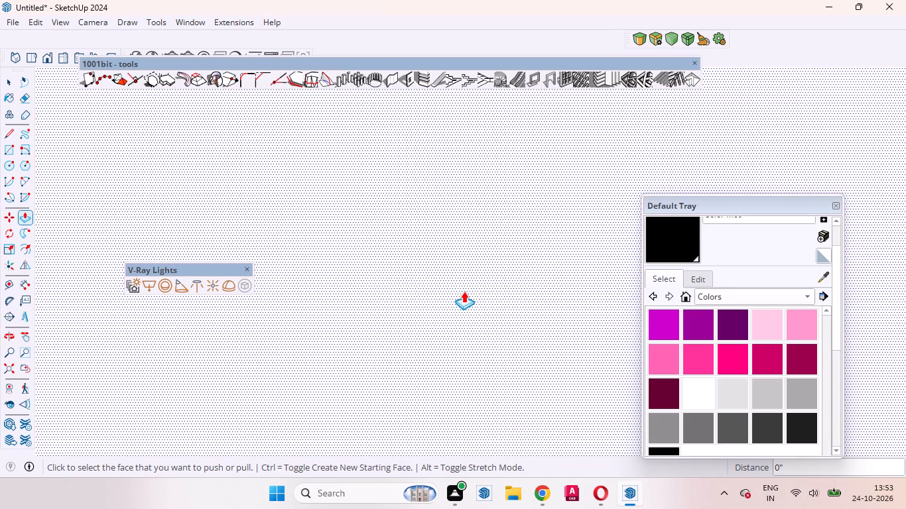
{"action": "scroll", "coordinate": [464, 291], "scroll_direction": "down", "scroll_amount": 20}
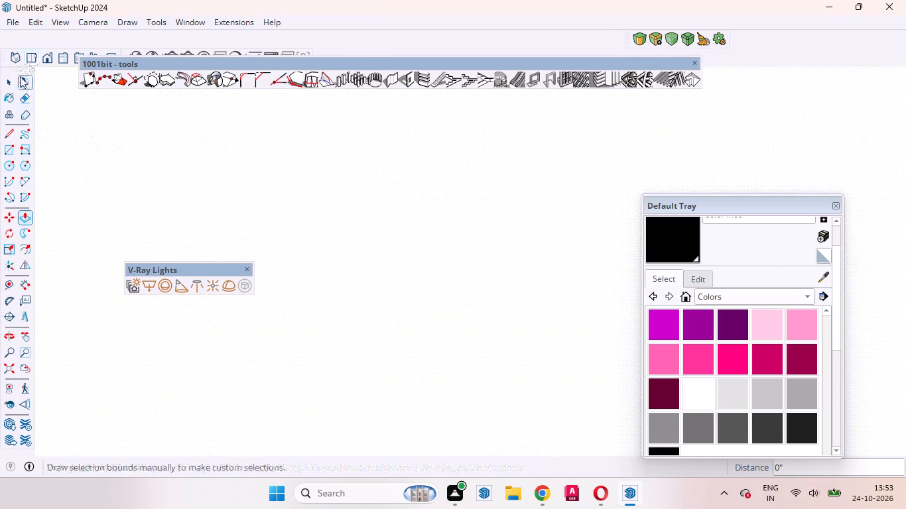
Push/Pull the inner side reveal behind the side window's frame in the left openings, repeating the last distance.
{"action": "left_click", "coordinate": [13, 77]}
{"action": "scroll", "coordinate": [443, 145], "scroll_direction": "down", "scroll_amount": 14}
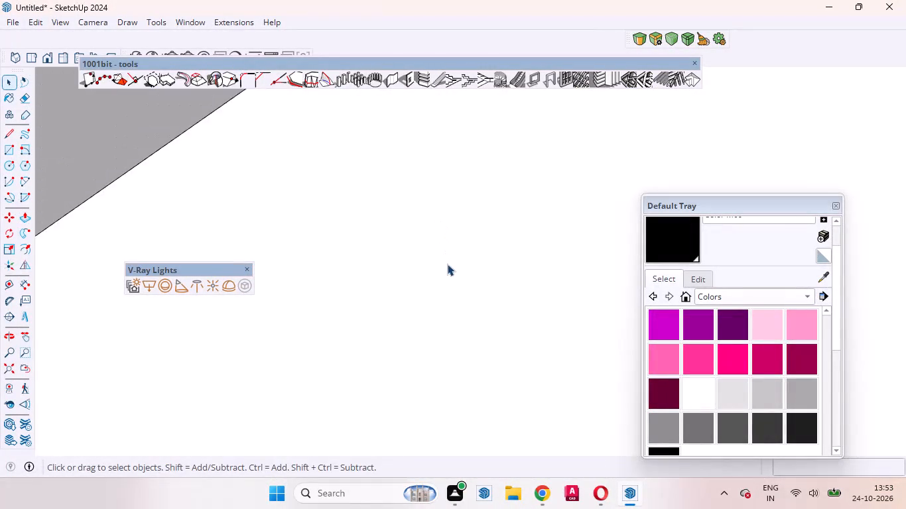
{"action": "scroll", "coordinate": [447, 264], "scroll_direction": "down", "scroll_amount": 3}
{"action": "scroll", "coordinate": [452, 261], "scroll_direction": "up", "scroll_amount": 1}
{"action": "scroll", "coordinate": [452, 261], "scroll_direction": "down", "scroll_amount": 20}
{"action": "scroll", "coordinate": [452, 261], "scroll_direction": "down", "scroll_amount": 20}
{"action": "scroll", "coordinate": [452, 261], "scroll_direction": "down", "scroll_amount": 3}
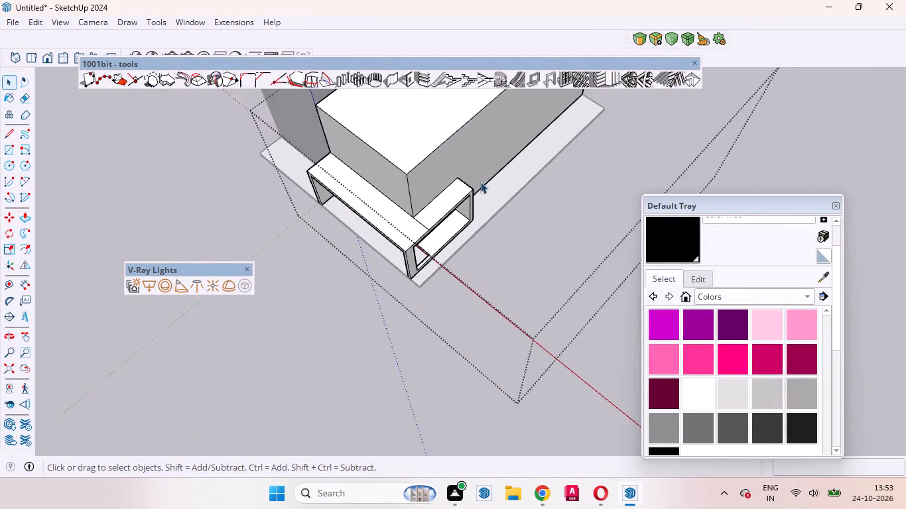
{"action": "scroll", "coordinate": [482, 213], "scroll_direction": "up", "scroll_amount": 1}
{"action": "middle_click_drag", "start_coordinate": [482, 216], "coordinate": [344, 50]}
{"action": "scroll", "coordinate": [434, 187], "scroll_direction": "up", "scroll_amount": 8}
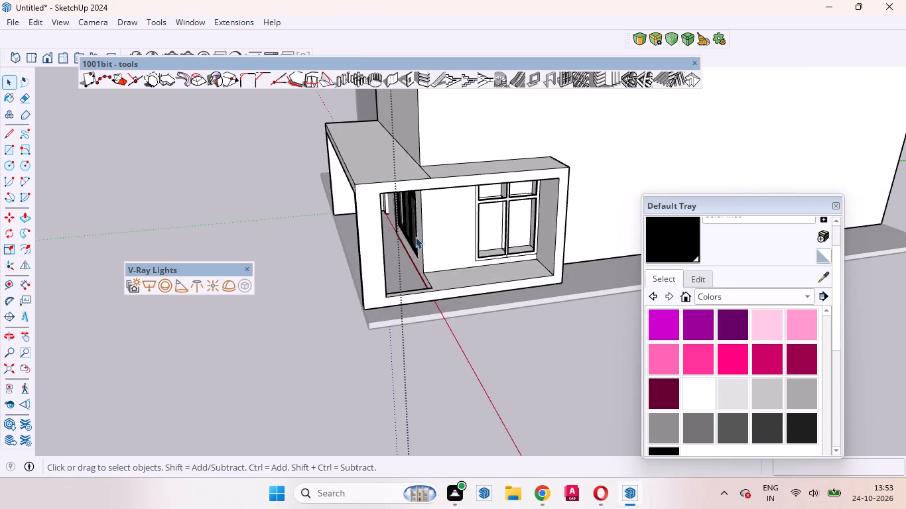
{"action": "middle_click_drag", "start_coordinate": [376, 239], "coordinate": [427, 289]}
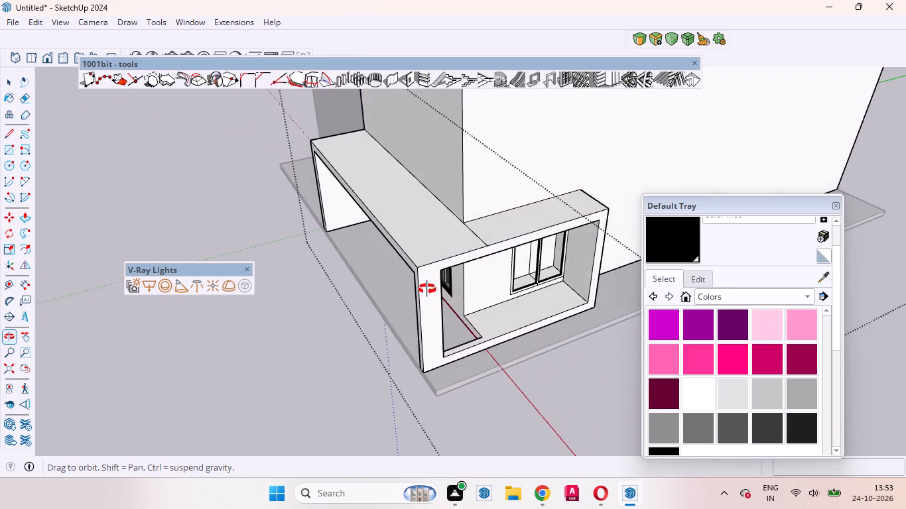
{"action": "middle_click_drag", "start_coordinate": [427, 289], "coordinate": [315, 245]}
{"action": "scroll", "coordinate": [464, 207], "scroll_direction": "up", "scroll_amount": 18}
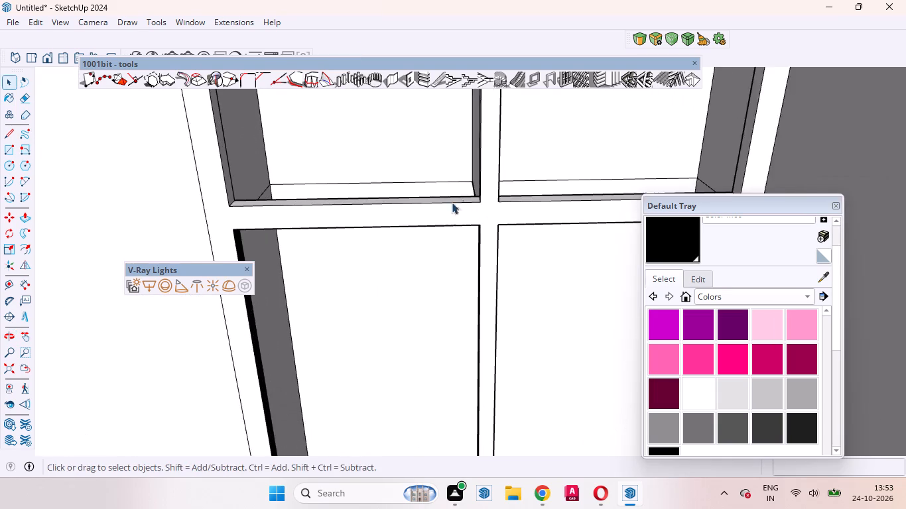
{"action": "scroll", "coordinate": [452, 202], "scroll_direction": "up", "scroll_amount": 3}
{"action": "middle_click_drag", "start_coordinate": [386, 205], "coordinate": [265, 227]}
{"action": "left_click", "coordinate": [271, 308]}
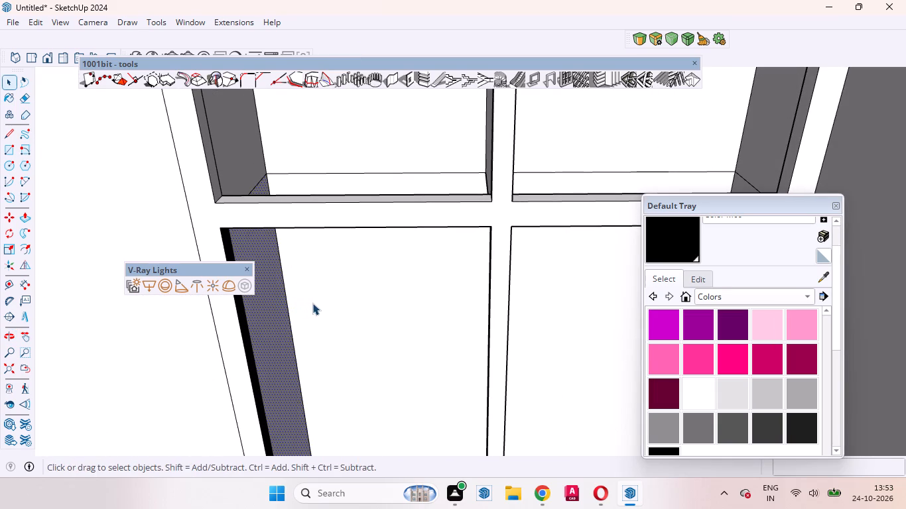
{"action": "key", "text": "p"}
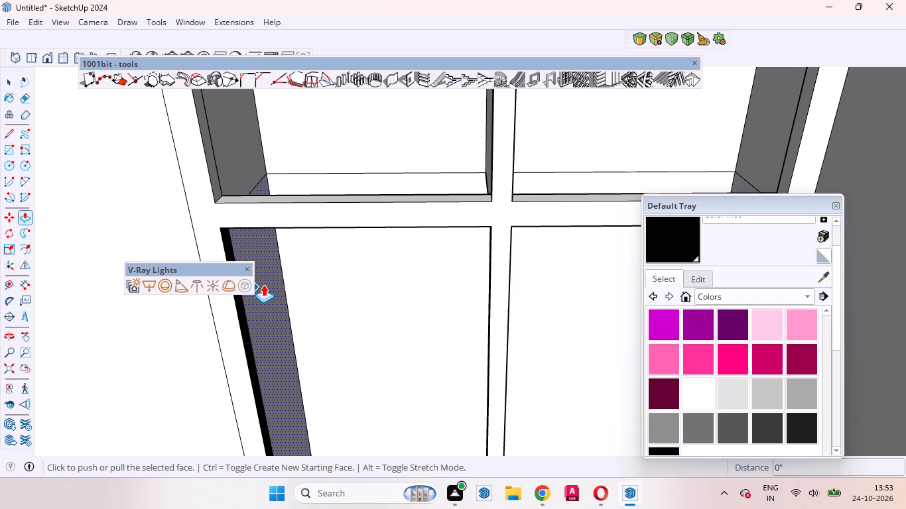
{"action": "double_click", "coordinate": [265, 284]}
{"action": "double_click", "coordinate": [241, 162]}
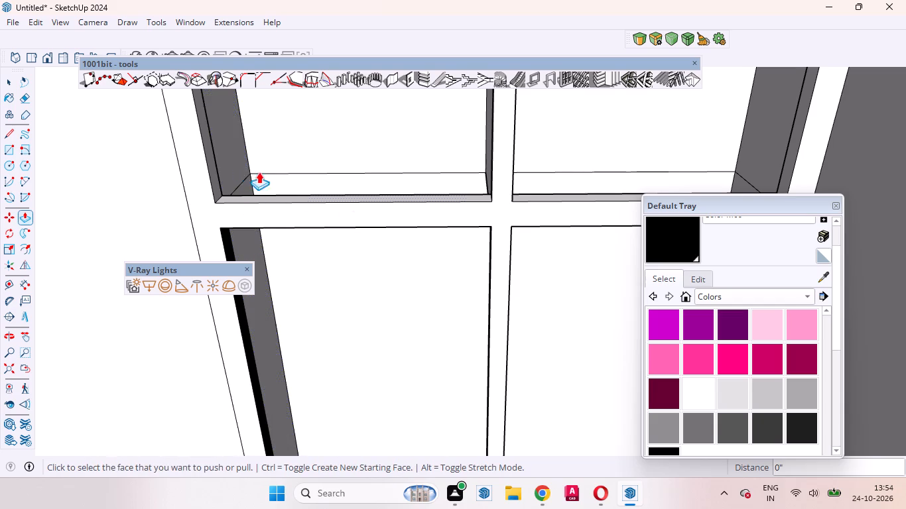
Push/Pull the central mullion's side face behind the frame in the upper-right opening, repeating the last distance.
{"action": "scroll", "coordinate": [354, 211], "scroll_direction": "down", "scroll_amount": 8}
{"action": "scroll", "coordinate": [432, 390], "scroll_direction": "up", "scroll_amount": 3}
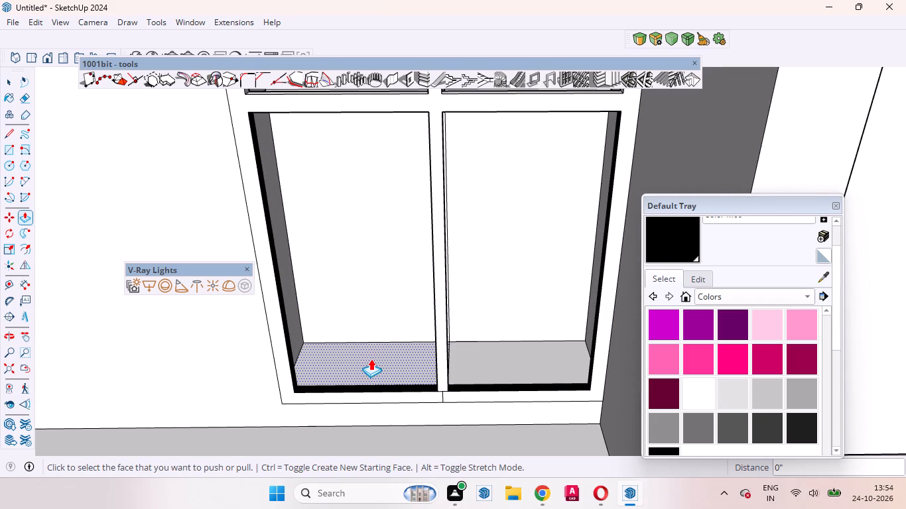
{"action": "scroll", "coordinate": [396, 372], "scroll_direction": "up", "scroll_amount": 8}
{"action": "middle_click_drag", "start_coordinate": [434, 386], "coordinate": [657, 438]}
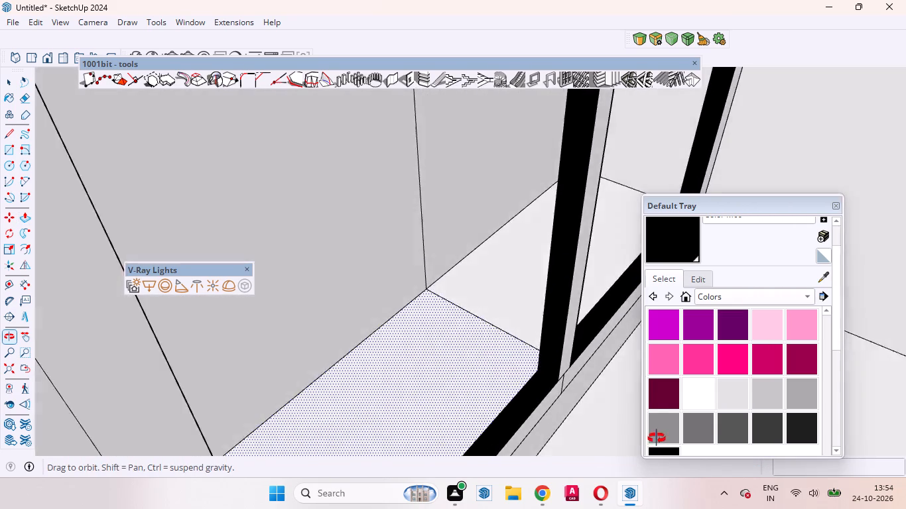
{"action": "middle_click_drag", "start_coordinate": [657, 438], "coordinate": [383, 368]}
{"action": "scroll", "coordinate": [383, 367], "scroll_direction": "up", "scroll_amount": 1}
{"action": "scroll", "coordinate": [419, 366], "scroll_direction": "down", "scroll_amount": 15}
{"action": "middle_click_drag", "start_coordinate": [443, 380], "coordinate": [440, 363]}
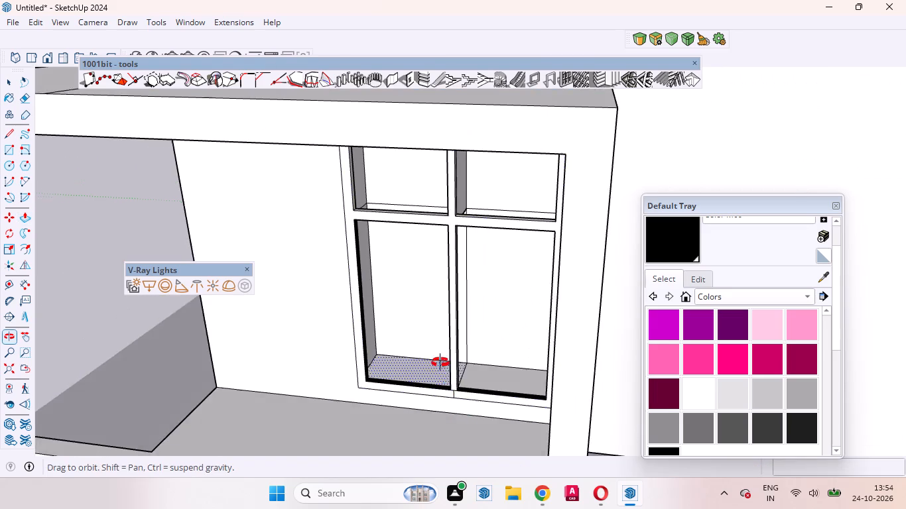
{"action": "middle_click_drag", "start_coordinate": [440, 363], "coordinate": [410, 371]}
{"action": "scroll", "coordinate": [393, 178], "scroll_direction": "up", "scroll_amount": 14}
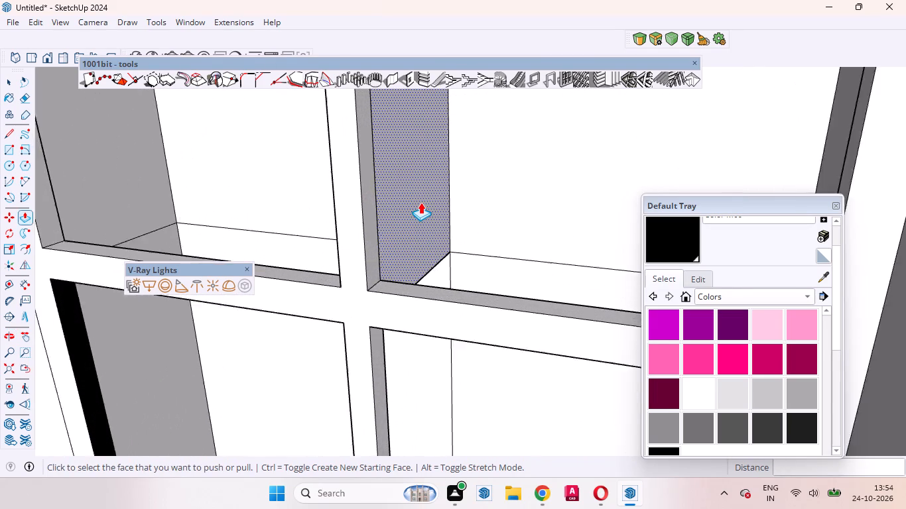
{"action": "double_click", "coordinate": [419, 202]}
Push/Pull the underside faces at the head of the window behind the frame in the upper openings, repeating the last distance.
{"action": "scroll", "coordinate": [509, 262], "scroll_direction": "down", "scroll_amount": 9}
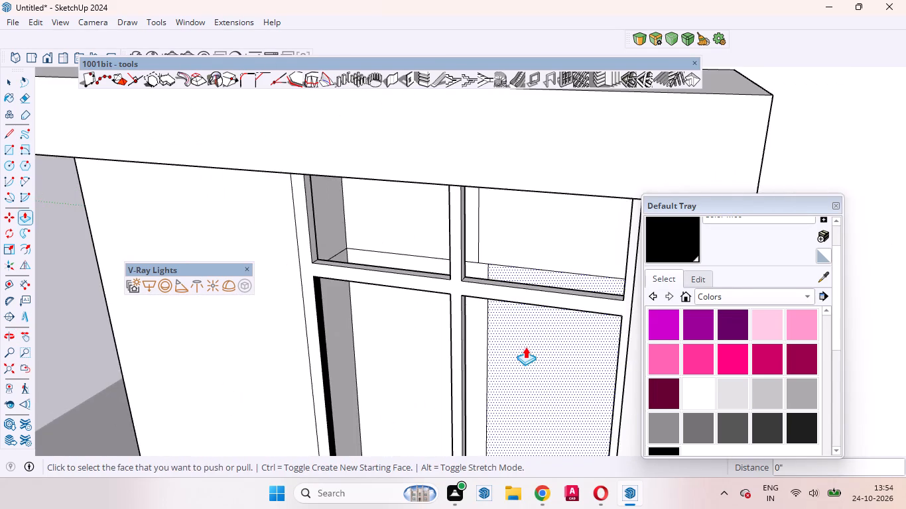
{"action": "middle_click_drag", "start_coordinate": [520, 347], "coordinate": [529, 263]}
{"action": "scroll", "coordinate": [533, 339], "scroll_direction": "down", "scroll_amount": 10}
{"action": "scroll", "coordinate": [488, 181], "scroll_direction": "up", "scroll_amount": 5}
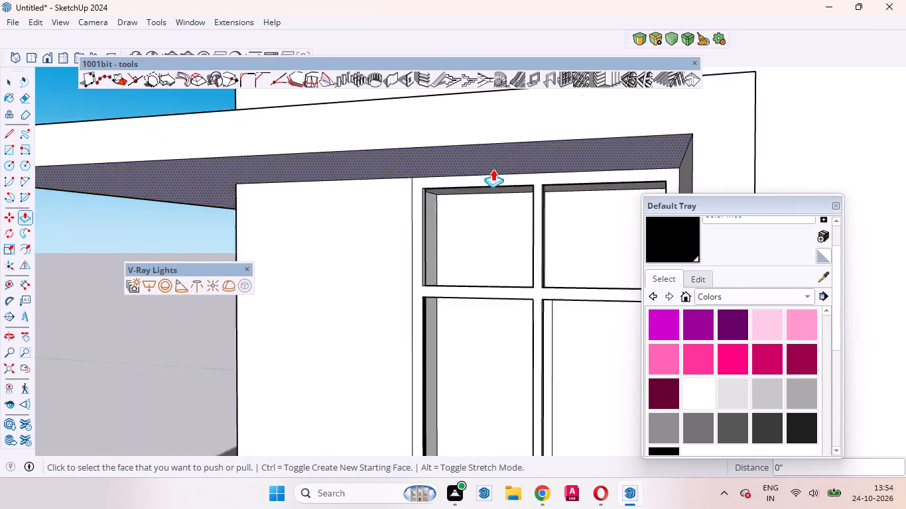
{"action": "scroll", "coordinate": [493, 169], "scroll_direction": "up", "scroll_amount": 6}
{"action": "middle_click_drag", "start_coordinate": [485, 219], "coordinate": [471, 76]}
{"action": "scroll", "coordinate": [489, 123], "scroll_direction": "up", "scroll_amount": 9}
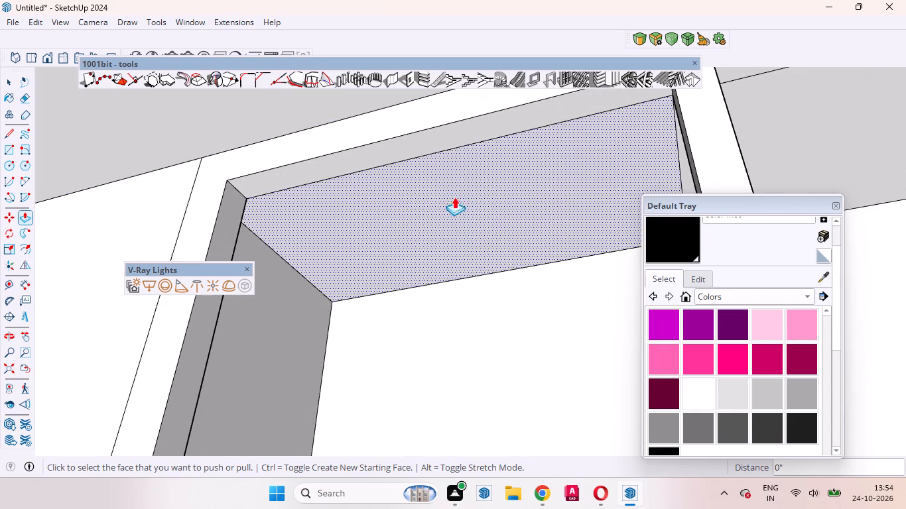
{"action": "middle_click_drag", "start_coordinate": [400, 206], "coordinate": [135, 268]}
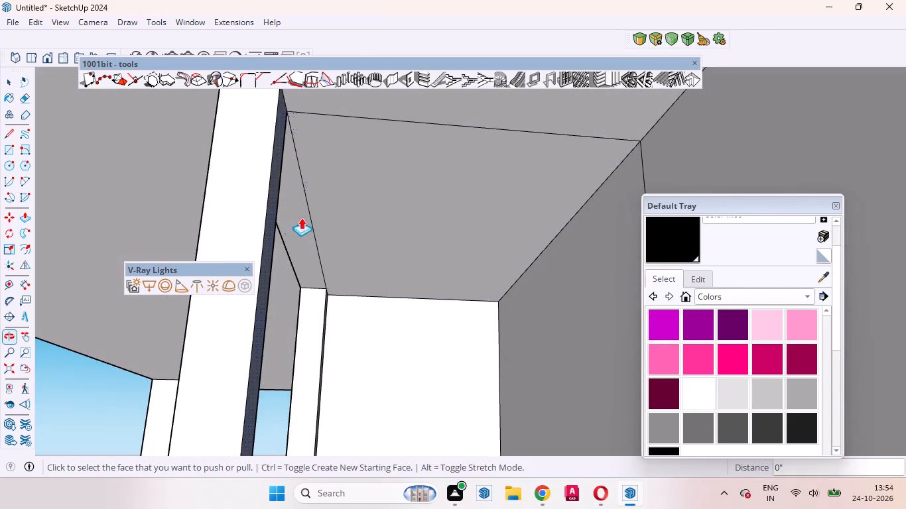
{"action": "double_click", "coordinate": [374, 207]}
{"action": "double_click", "coordinate": [479, 99]}
Paint the side window's front frame face black, including the mullion and horizontal bar.
{"action": "middle_click_drag", "start_coordinate": [413, 205], "coordinate": [543, 271]}
{"action": "scroll", "coordinate": [542, 268], "scroll_direction": "down", "scroll_amount": 11}
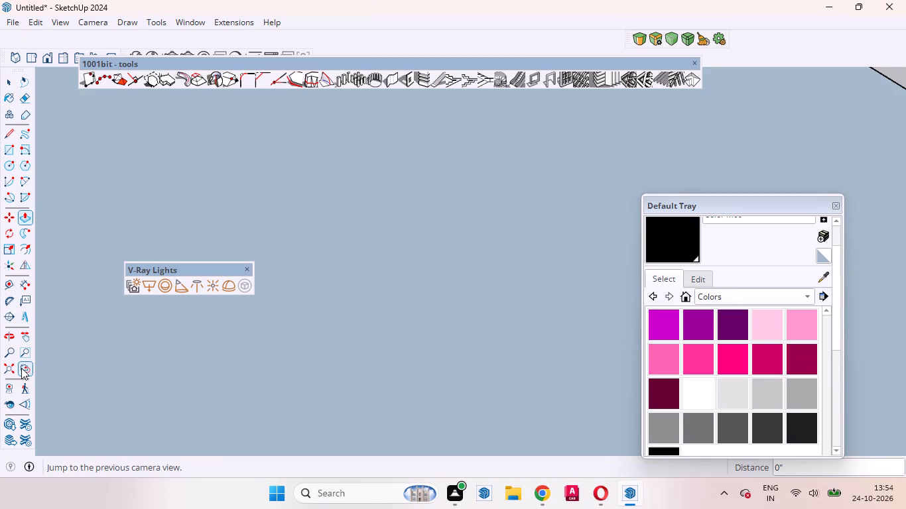
{"action": "left_click", "coordinate": [21, 368]}
{"action": "middle_click_drag", "start_coordinate": [324, 239], "coordinate": [534, 403]}
{"action": "scroll", "coordinate": [438, 260], "scroll_direction": "down", "scroll_amount": 13}
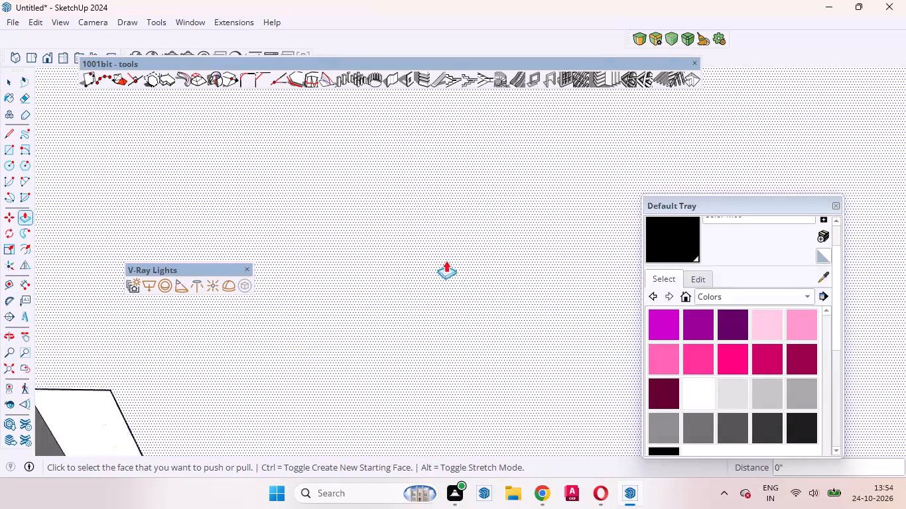
{"action": "scroll", "coordinate": [446, 260], "scroll_direction": "down", "scroll_amount": 20}
{"action": "scroll", "coordinate": [446, 260], "scroll_direction": "down", "scroll_amount": 20}
{"action": "scroll", "coordinate": [446, 260], "scroll_direction": "down", "scroll_amount": 8}
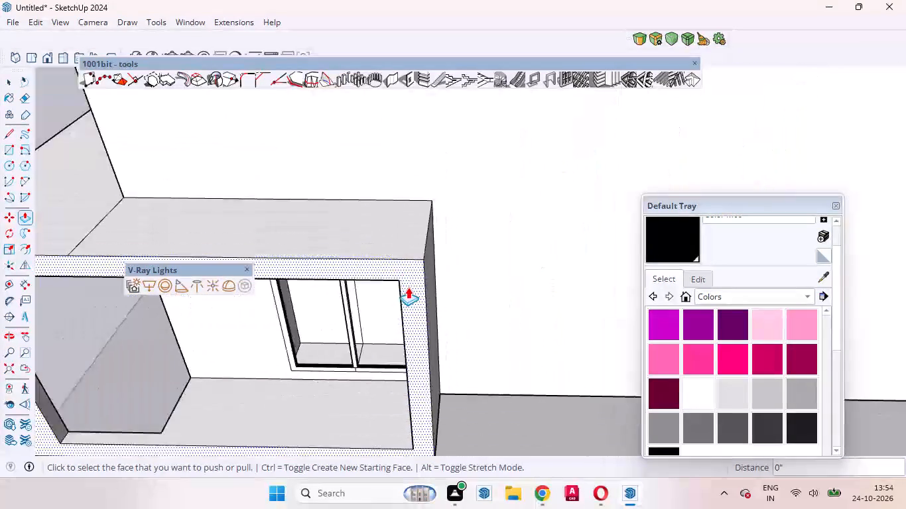
{"action": "scroll", "coordinate": [408, 287], "scroll_direction": "down", "scroll_amount": 10}
{"action": "key", "text": "space"}
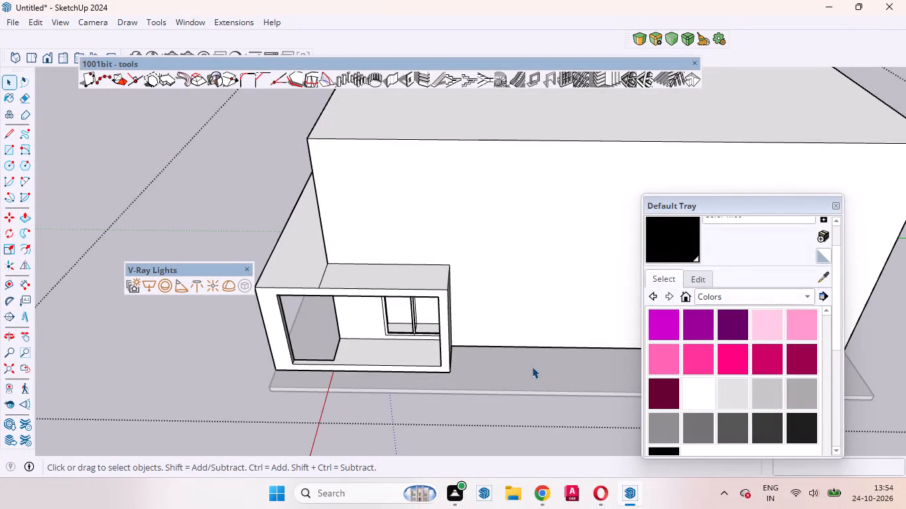
{"action": "scroll", "coordinate": [418, 336], "scroll_direction": "up", "scroll_amount": 11}
{"action": "middle_click_drag", "start_coordinate": [396, 327], "coordinate": [428, 273]}
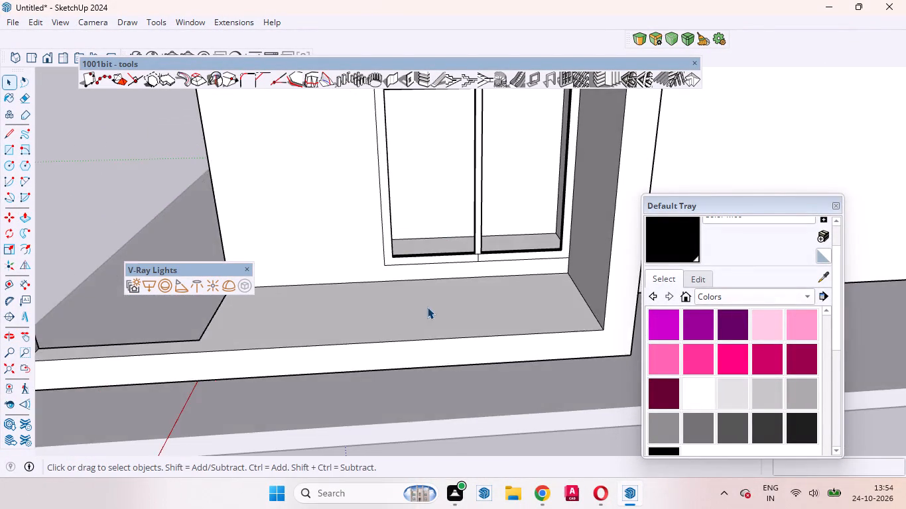
{"action": "scroll", "coordinate": [429, 363], "scroll_direction": "down", "scroll_amount": 5}
{"action": "scroll", "coordinate": [454, 158], "scroll_direction": "up", "scroll_amount": 15}
{"action": "middle_click_drag", "start_coordinate": [468, 238], "coordinate": [526, 269]}
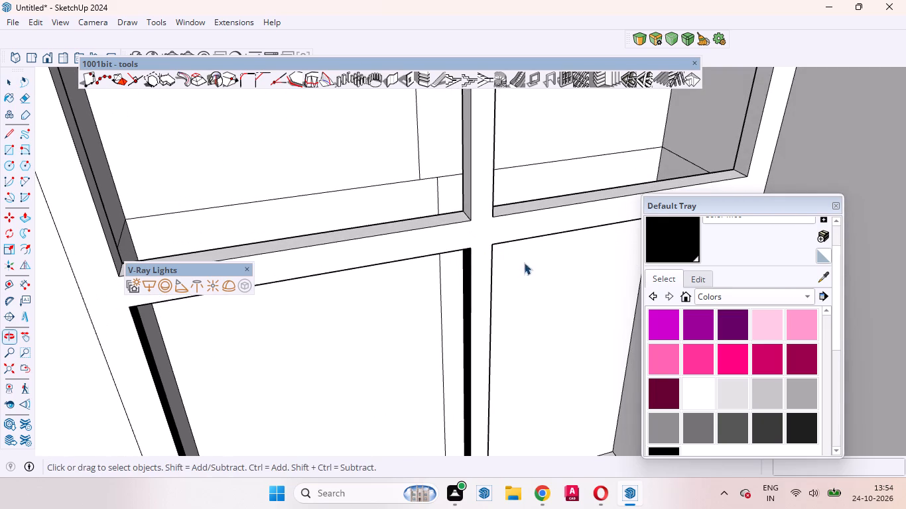
{"action": "scroll", "coordinate": [379, 260], "scroll_direction": "down", "scroll_amount": 3}
{"action": "left_click", "coordinate": [676, 237]}
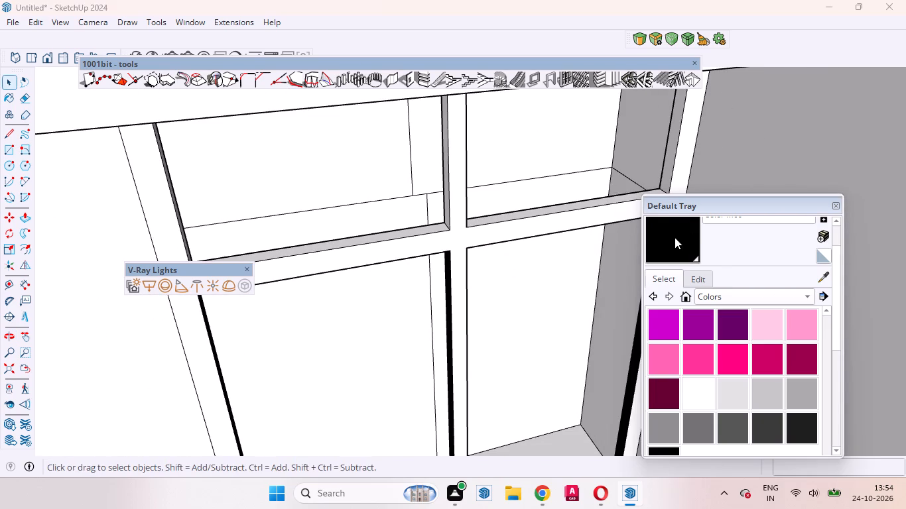
{"action": "left_click", "coordinate": [459, 238]}
Paint the top faces of the horizontal bar and the side faces of the central mullion black.
{"action": "scroll", "coordinate": [432, 245], "scroll_direction": "down", "scroll_amount": 4}
{"action": "scroll", "coordinate": [483, 219], "scroll_direction": "up", "scroll_amount": 4}
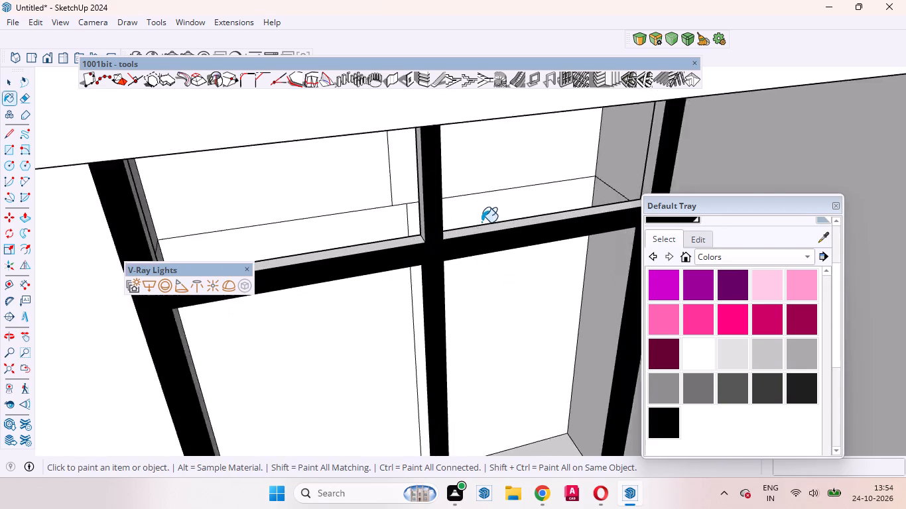
{"action": "scroll", "coordinate": [482, 222], "scroll_direction": "up", "scroll_amount": 4}
{"action": "left_click", "coordinate": [460, 227]}
{"action": "left_click", "coordinate": [375, 239]}
{"action": "scroll", "coordinate": [371, 222], "scroll_direction": "up", "scroll_amount": 1}
{"action": "middle_click_drag", "start_coordinate": [371, 223], "coordinate": [377, 223]}
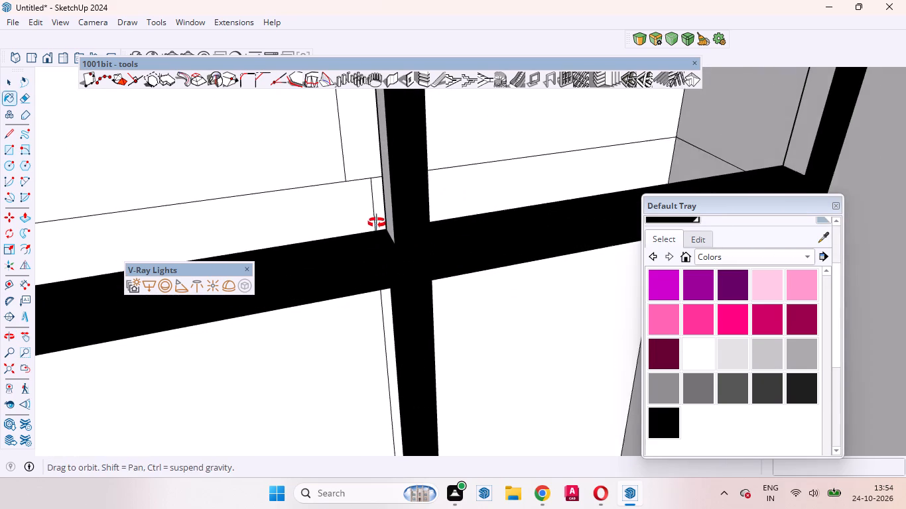
{"action": "middle_click_drag", "start_coordinate": [377, 223], "coordinate": [423, 198]}
{"action": "left_click", "coordinate": [439, 181]}
{"action": "middle_click_drag", "start_coordinate": [453, 213], "coordinate": [175, 262]}
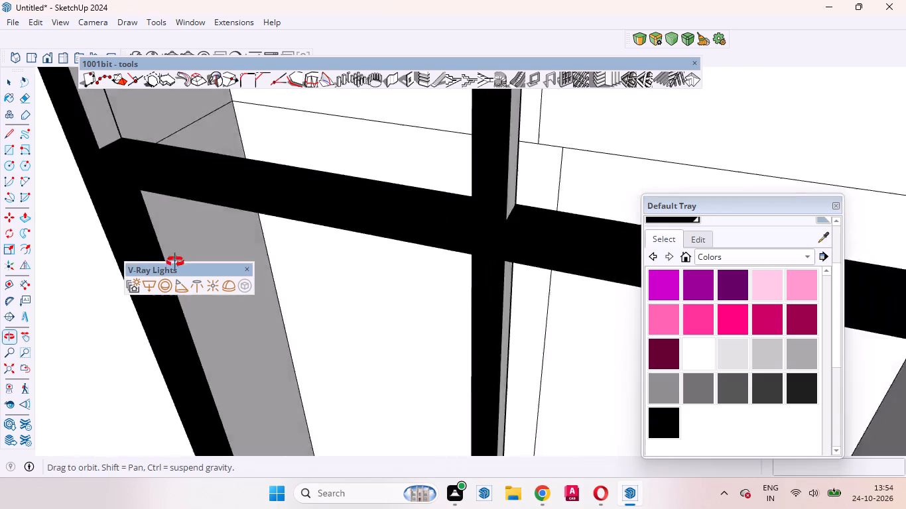
{"action": "middle_click_drag", "start_coordinate": [175, 262], "coordinate": [143, 262]}
{"action": "left_click", "coordinate": [525, 203]}
{"action": "left_click", "coordinate": [517, 310]}
Paint the side faces of the side window's outer frame and the exposed faces where it meets the horizontal bar black.
{"action": "scroll", "coordinate": [555, 178], "scroll_direction": "down", "scroll_amount": 2}
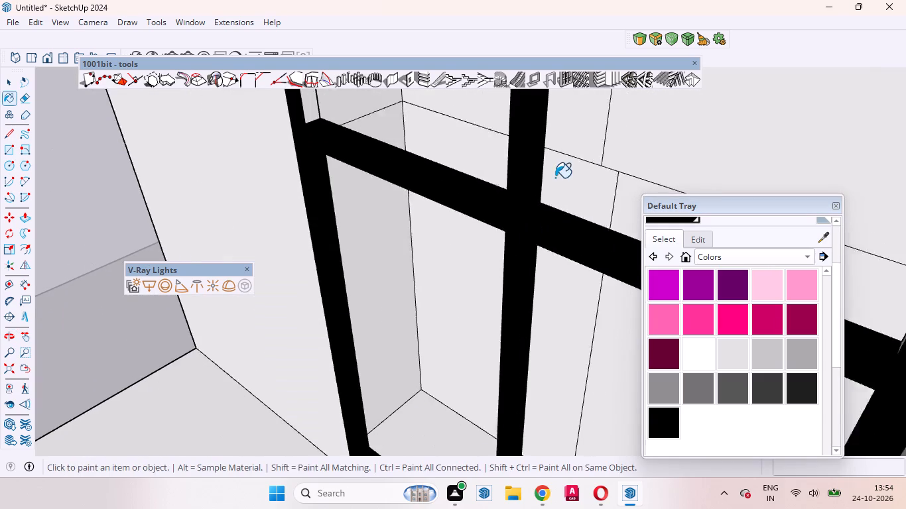
{"action": "scroll", "coordinate": [555, 178], "scroll_direction": "down", "scroll_amount": 6}
{"action": "middle_click_drag", "start_coordinate": [497, 345], "coordinate": [498, 289]}
{"action": "scroll", "coordinate": [516, 374], "scroll_direction": "down", "scroll_amount": 3}
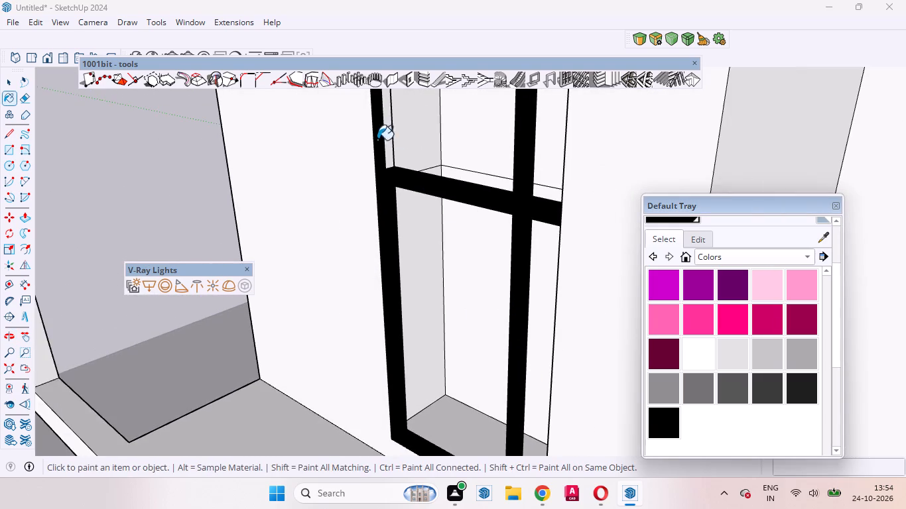
{"action": "scroll", "coordinate": [375, 139], "scroll_direction": "up", "scroll_amount": 13}
{"action": "left_click", "coordinate": [395, 149]}
{"action": "middle_click_drag", "start_coordinate": [442, 158], "coordinate": [302, 230]}
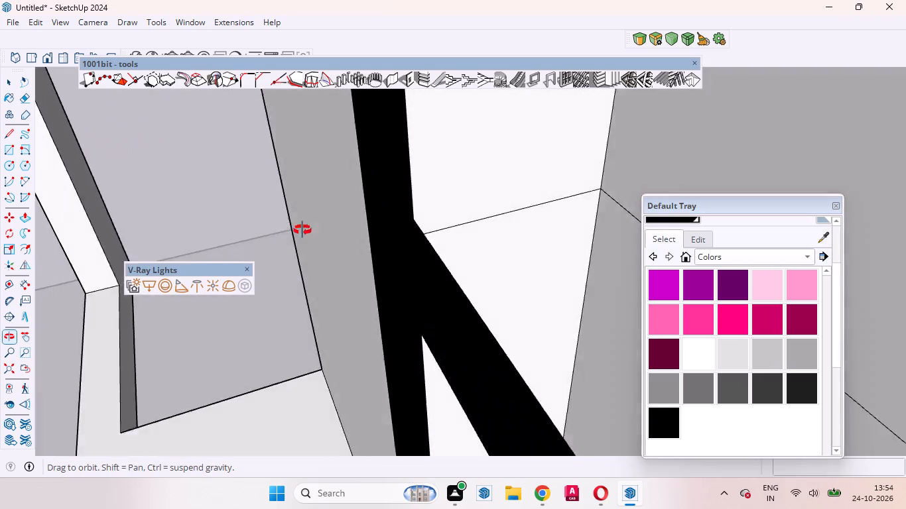
{"action": "middle_click_drag", "start_coordinate": [302, 230], "coordinate": [173, 216]}
{"action": "scroll", "coordinate": [377, 189], "scroll_direction": "up", "scroll_amount": 4}
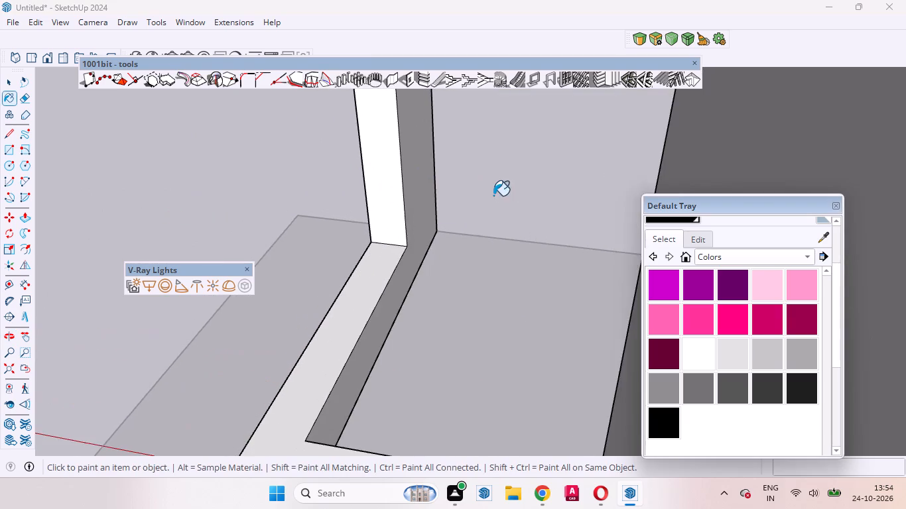
{"action": "scroll", "coordinate": [413, 224], "scroll_direction": "down", "scroll_amount": 4}
{"action": "middle_click_drag", "start_coordinate": [499, 267], "coordinate": [416, 261]}
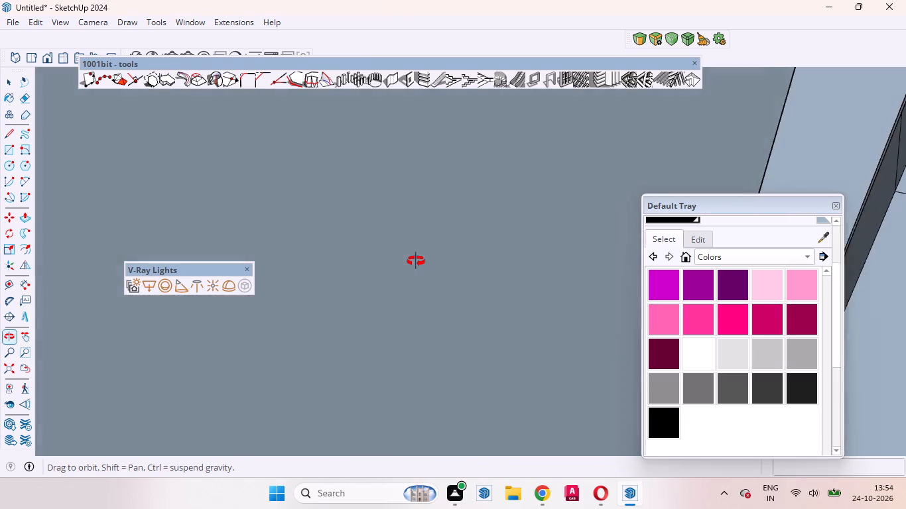
{"action": "middle_click_drag", "start_coordinate": [416, 261], "coordinate": [459, 264]}
{"action": "scroll", "coordinate": [462, 245], "scroll_direction": "up", "scroll_amount": 8}
{"action": "left_click", "coordinate": [472, 227]}
{"action": "left_click", "coordinate": [472, 286]}
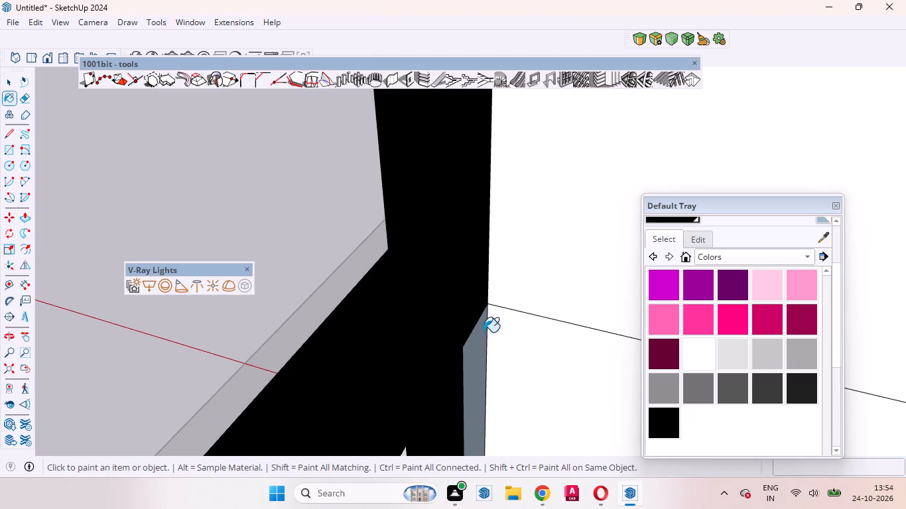
{"action": "left_click", "coordinate": [485, 352]}
Paint the exposed rear strip of the side window's central mullion near the sill black.
{"action": "scroll", "coordinate": [505, 192], "scroll_direction": "down", "scroll_amount": 7}
{"action": "middle_click_drag", "start_coordinate": [541, 249], "coordinate": [350, 280]}
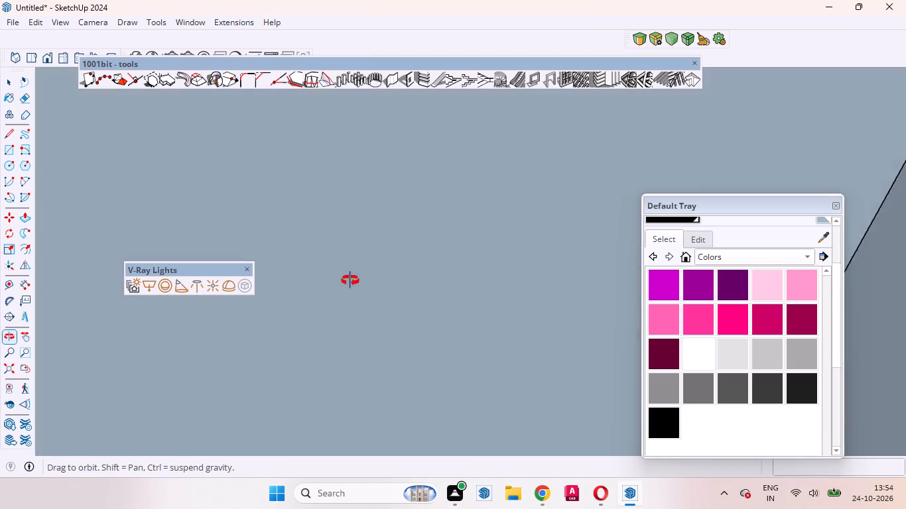
{"action": "middle_click_drag", "start_coordinate": [350, 280], "coordinate": [446, 333]}
{"action": "scroll", "coordinate": [520, 277], "scroll_direction": "down", "scroll_amount": 5}
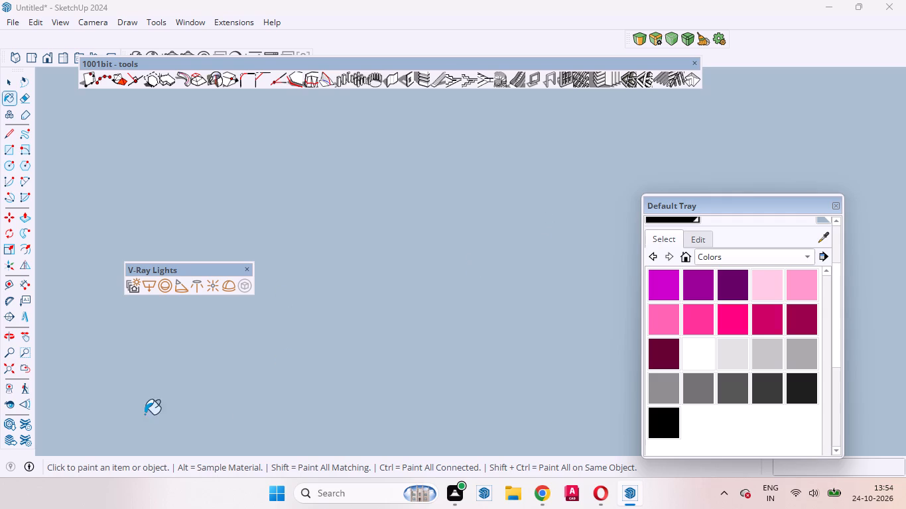
{"action": "left_click", "coordinate": [19, 365]}
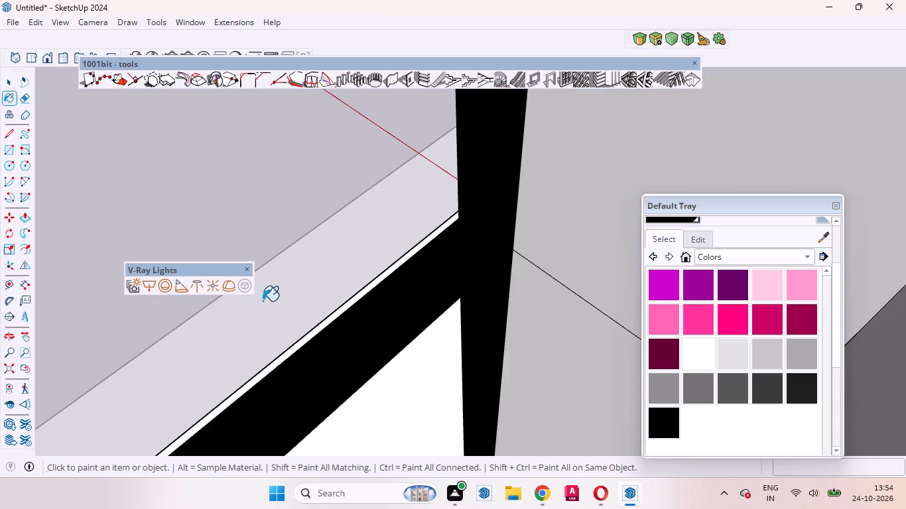
{"action": "middle_click_drag", "start_coordinate": [351, 246], "coordinate": [612, 351]}
{"action": "middle_click", "coordinate": [612, 351]}
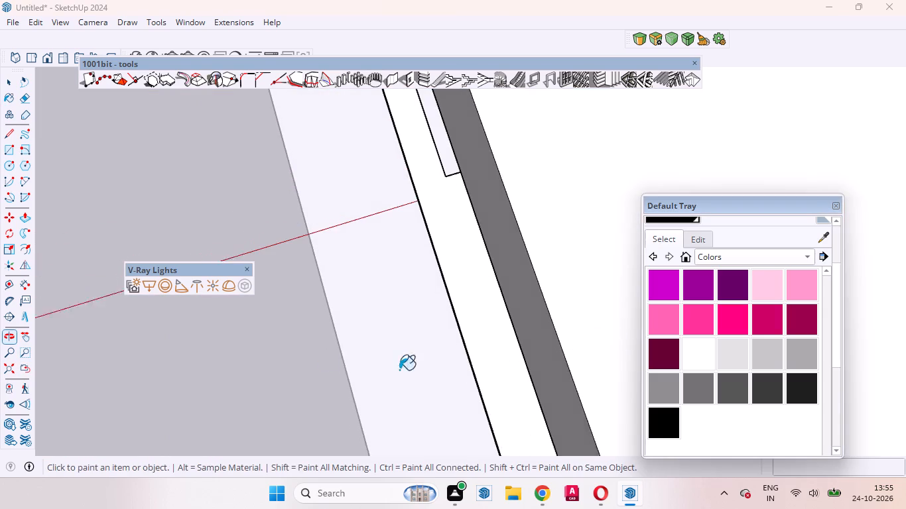
{"action": "middle_click_drag", "start_coordinate": [308, 333], "coordinate": [493, 361]}
{"action": "scroll", "coordinate": [489, 271], "scroll_direction": "down", "scroll_amount": 11}
{"action": "scroll", "coordinate": [485, 396], "scroll_direction": "up", "scroll_amount": 1}
{"action": "middle_click_drag", "start_coordinate": [485, 396], "coordinate": [559, 164]}
{"action": "scroll", "coordinate": [609, 162], "scroll_direction": "up", "scroll_amount": 10}
{"action": "scroll", "coordinate": [246, 240], "scroll_direction": "down", "scroll_amount": 5}
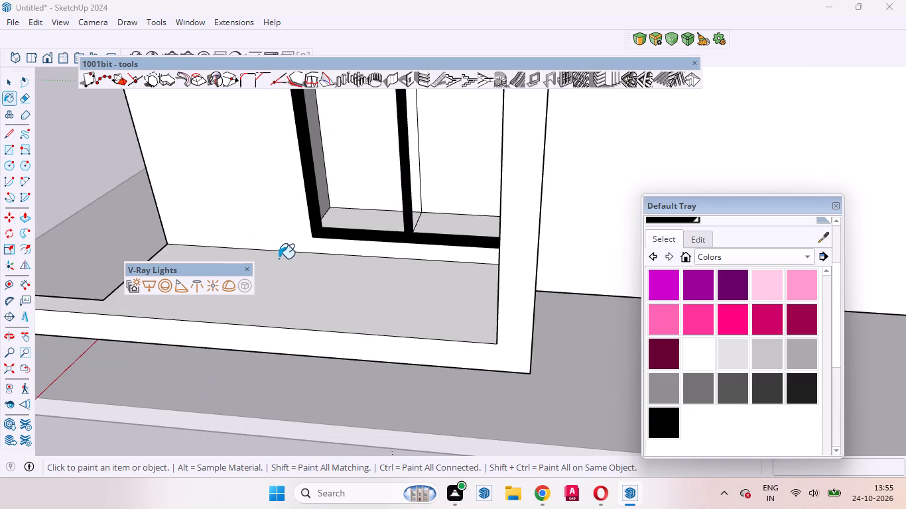
{"action": "middle_click_drag", "start_coordinate": [291, 267], "coordinate": [448, 316]}
{"action": "scroll", "coordinate": [226, 262], "scroll_direction": "down", "scroll_amount": 9}
{"action": "scroll", "coordinate": [553, 276], "scroll_direction": "up", "scroll_amount": 7}
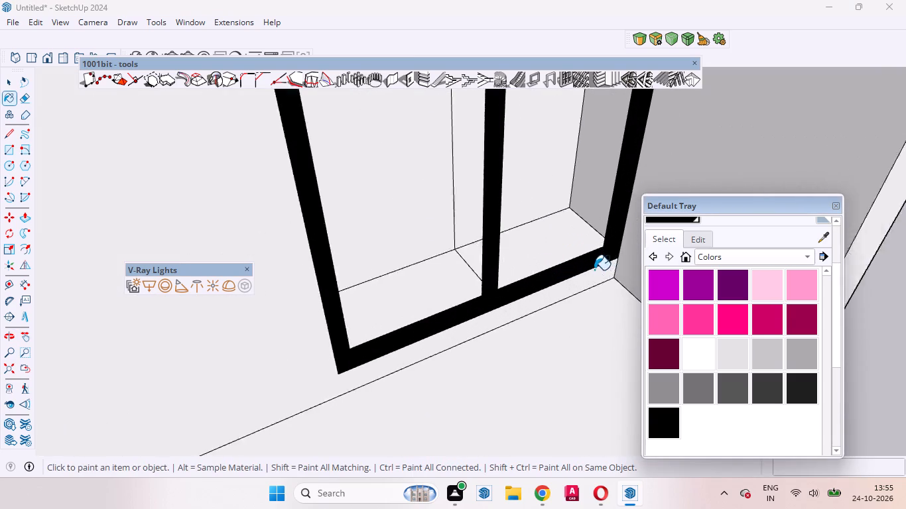
{"action": "scroll", "coordinate": [594, 270], "scroll_direction": "up", "scroll_amount": 10}
{"action": "middle_click_drag", "start_coordinate": [444, 276], "coordinate": [765, 248]}
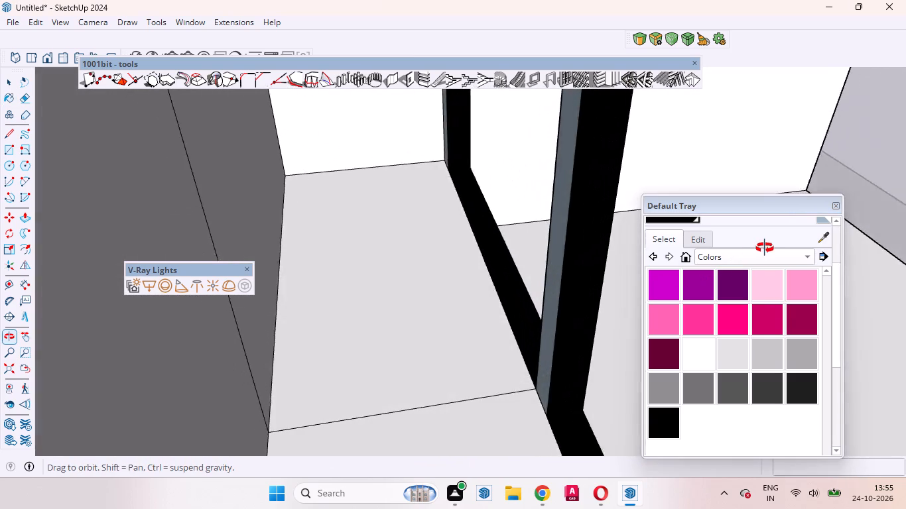
{"action": "middle_click_drag", "start_coordinate": [765, 248], "coordinate": [776, 240]}
{"action": "scroll", "coordinate": [578, 319], "scroll_direction": "up", "scroll_amount": 4}
{"action": "left_click", "coordinate": [562, 340]}
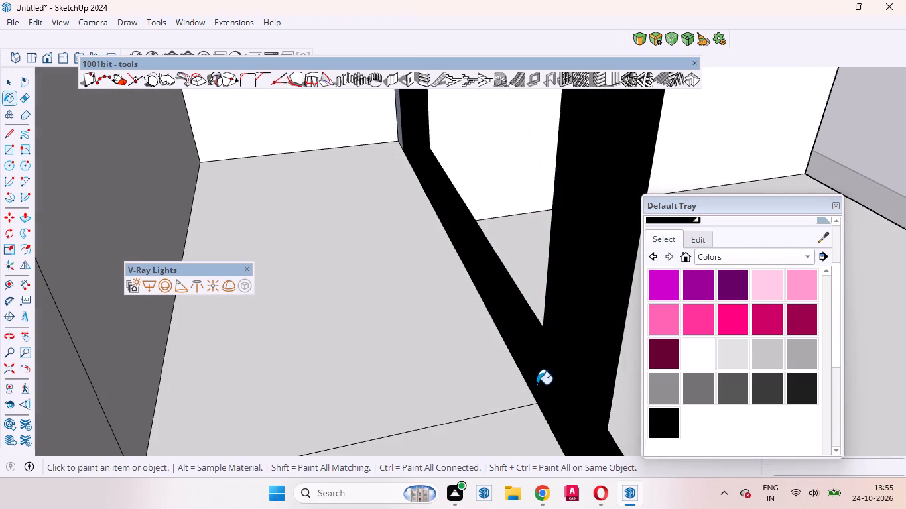
Paint the exposed rear strip of the side window's outer jamb frame black.
{"action": "scroll", "coordinate": [535, 388], "scroll_direction": "up", "scroll_amount": 2}
{"action": "middle_click_drag", "start_coordinate": [498, 418], "coordinate": [561, 313]}
{"action": "scroll", "coordinate": [556, 390], "scroll_direction": "up", "scroll_amount": 3}
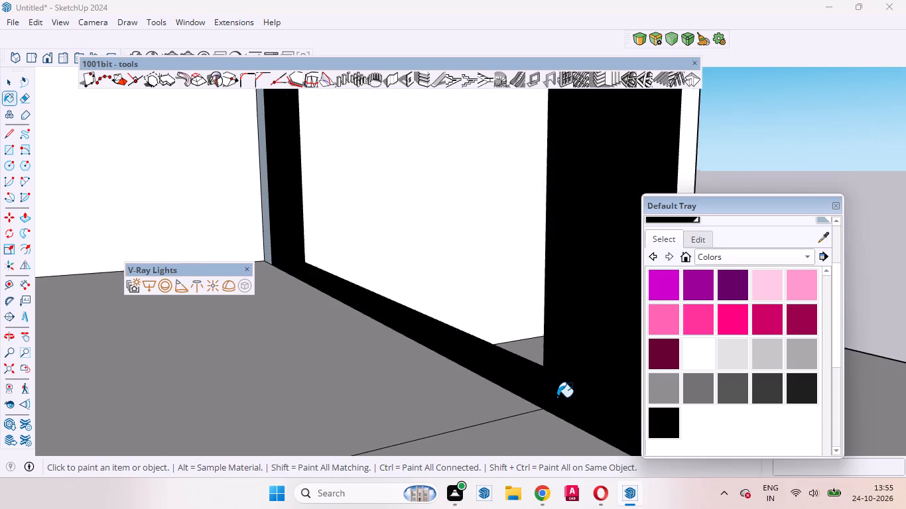
{"action": "scroll", "coordinate": [557, 397], "scroll_direction": "up", "scroll_amount": 2}
{"action": "middle_click_drag", "start_coordinate": [529, 428], "coordinate": [412, 402]}
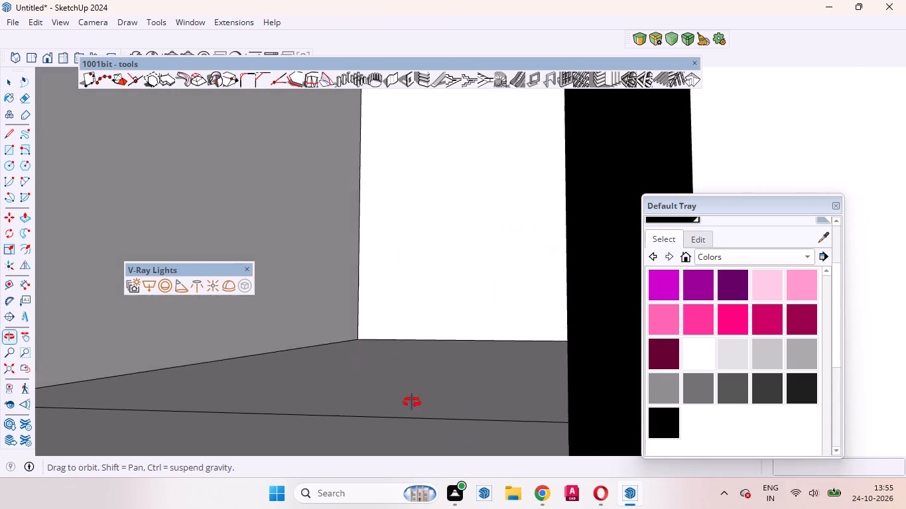
{"action": "middle_click_drag", "start_coordinate": [412, 402], "coordinate": [576, 410]}
{"action": "scroll", "coordinate": [531, 394], "scroll_direction": "up", "scroll_amount": 1}
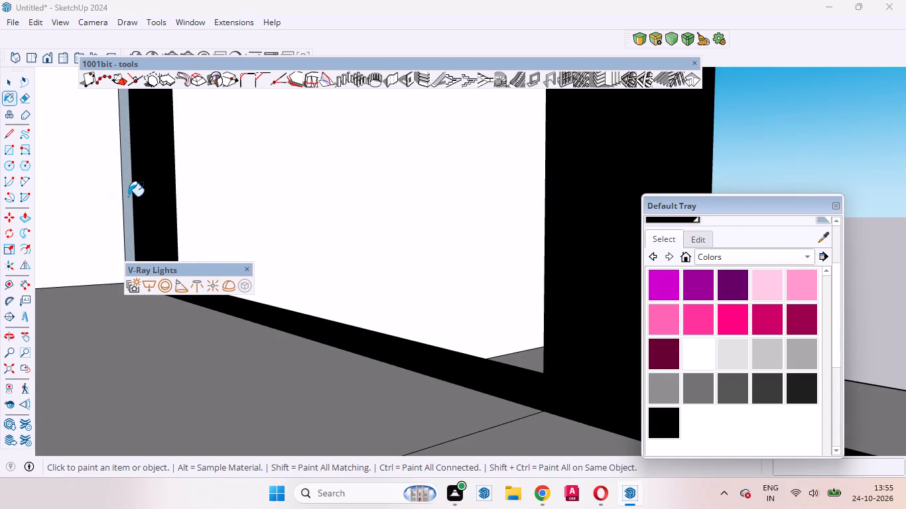
{"action": "left_click", "coordinate": [127, 196]}
Push/Pull the two sill faces behind the side window's frame, repeating the last distance.
{"action": "middle_click_drag", "start_coordinate": [250, 288], "coordinate": [219, 360]}
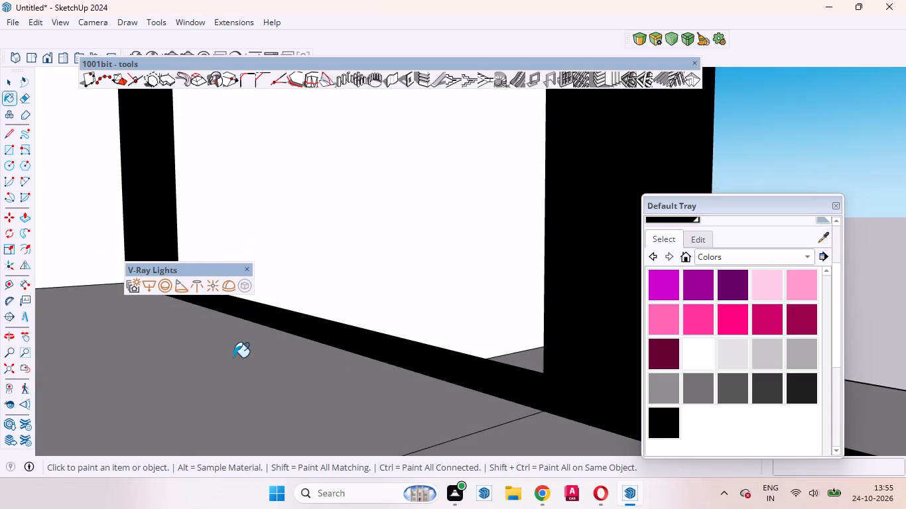
{"action": "key", "text": "space"}
{"action": "left_click", "coordinate": [229, 371]}
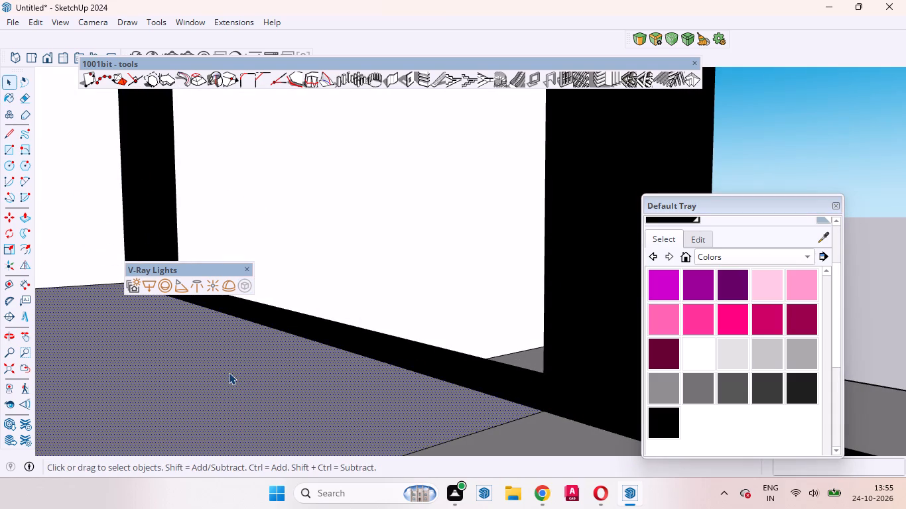
{"action": "key", "text": "p"}
{"action": "double_click", "coordinate": [229, 372]}
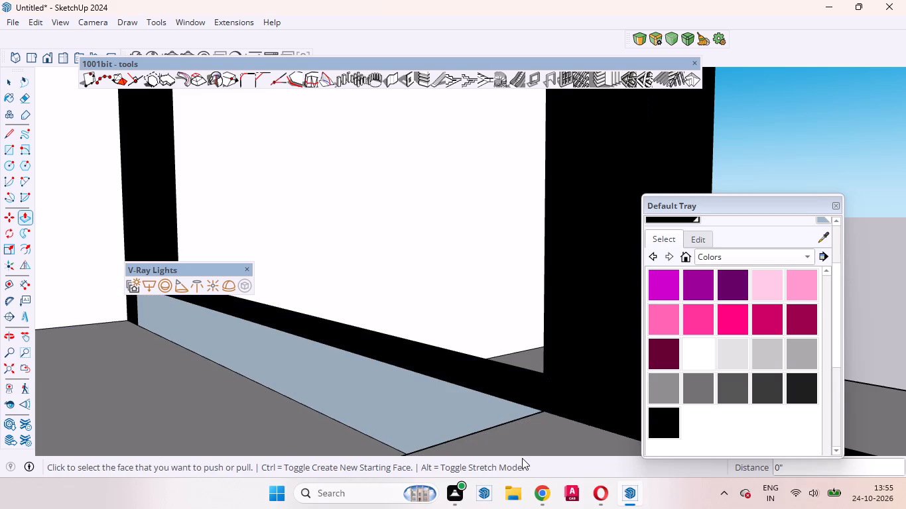
{"action": "double_click", "coordinate": [514, 443]}
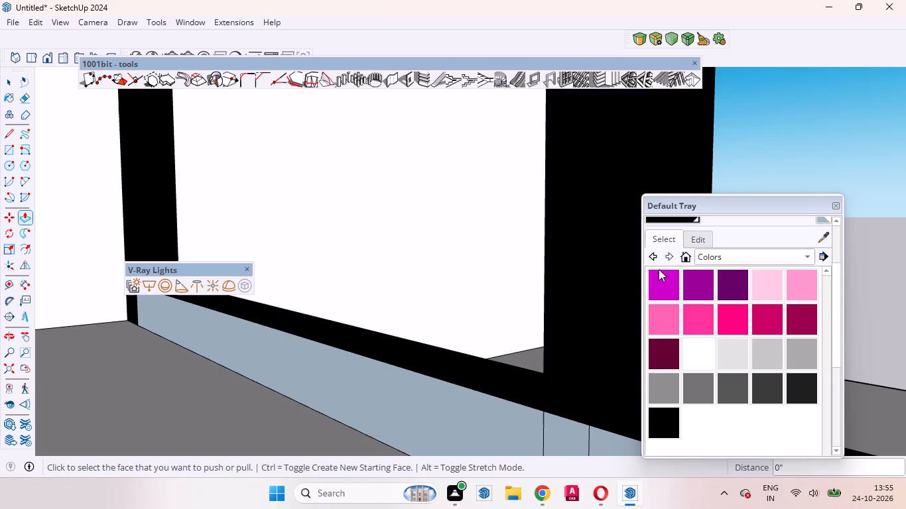
Paint the newly exposed rear faces of the side window's bottom rail black, including the part under the mullion.
{"action": "left_click", "coordinate": [659, 428]}
{"action": "left_click", "coordinate": [371, 416]}
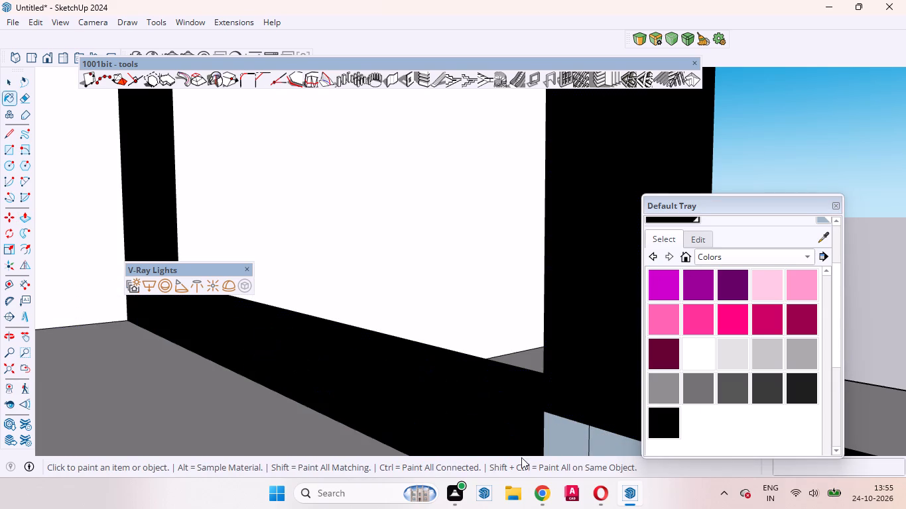
{"action": "left_click", "coordinate": [565, 446]}
{"action": "left_click", "coordinate": [606, 446]}
Paint the outer frame's inner side face in the side window's upper-right opening black.
{"action": "middle_click_drag", "start_coordinate": [397, 365], "coordinate": [366, 410]}
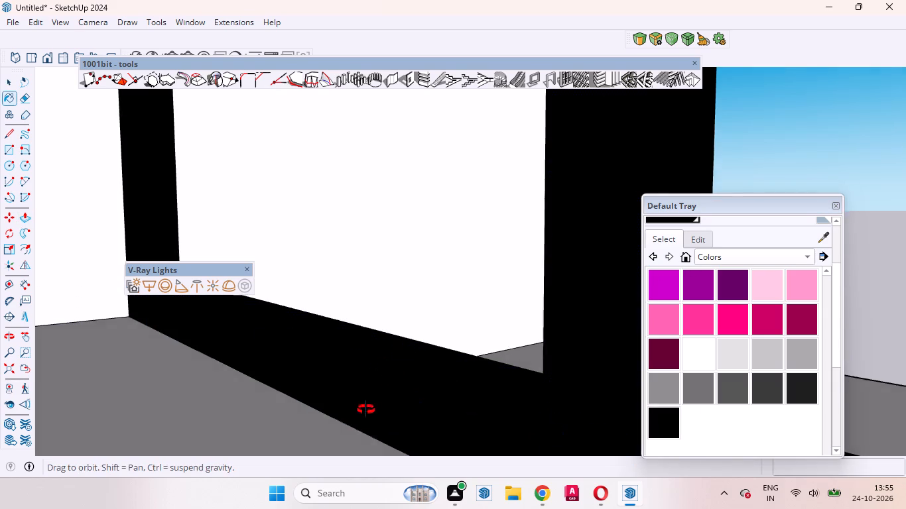
{"action": "middle_click_drag", "start_coordinate": [366, 410], "coordinate": [0, 429]}
{"action": "scroll", "coordinate": [446, 325], "scroll_direction": "down", "scroll_amount": 15}
{"action": "middle_click_drag", "start_coordinate": [414, 414], "coordinate": [303, 422]}
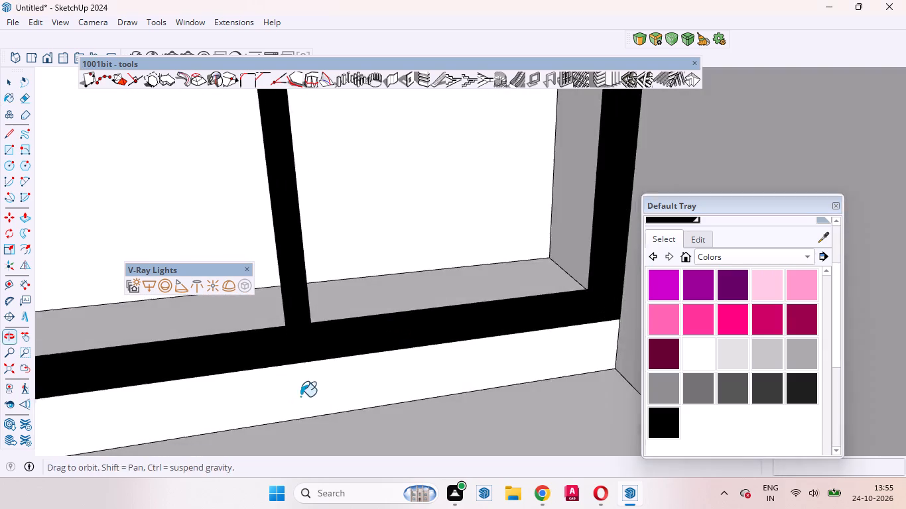
{"action": "scroll", "coordinate": [359, 353], "scroll_direction": "down", "scroll_amount": 2}
{"action": "scroll", "coordinate": [370, 357], "scroll_direction": "up", "scroll_amount": 2}
{"action": "scroll", "coordinate": [372, 358], "scroll_direction": "down", "scroll_amount": 16}
{"action": "scroll", "coordinate": [359, 219], "scroll_direction": "up", "scroll_amount": 5}
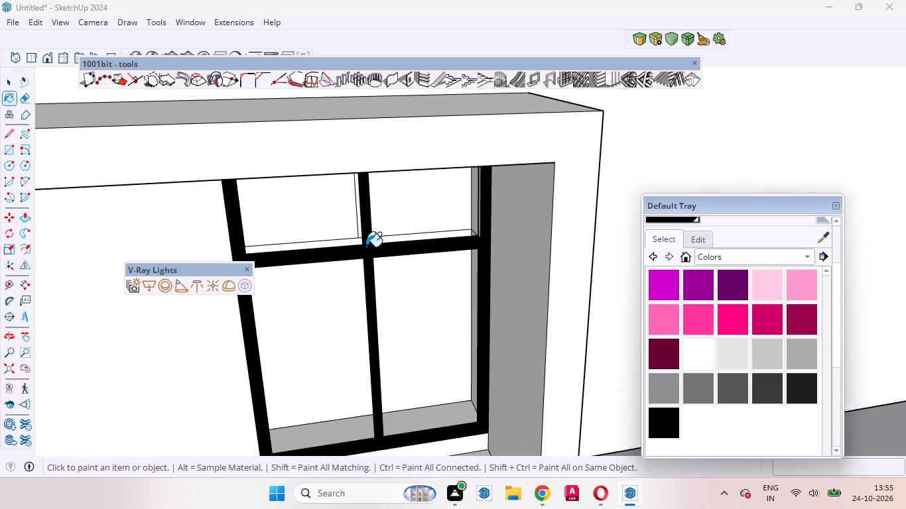
{"action": "scroll", "coordinate": [366, 247], "scroll_direction": "up", "scroll_amount": 6}
{"action": "middle_click_drag", "start_coordinate": [372, 253], "coordinate": [390, 249]}
{"action": "scroll", "coordinate": [548, 190], "scroll_direction": "up", "scroll_amount": 5}
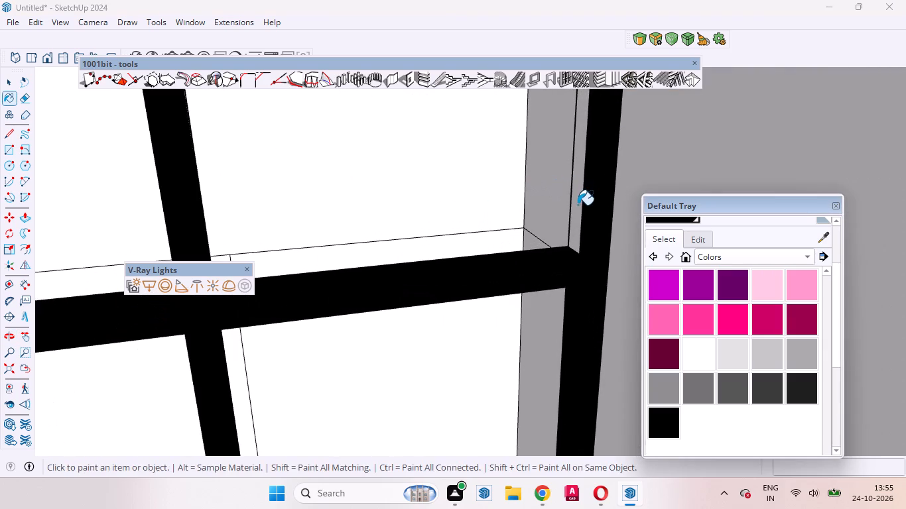
{"action": "left_click", "coordinate": [578, 205]}
Examine the side window's frame and horizontal bar for any faces still unpainted.
{"action": "middle_click_drag", "start_coordinate": [510, 257], "coordinate": [352, 261]}
{"action": "scroll", "coordinate": [358, 243], "scroll_direction": "up", "scroll_amount": 1}
{"action": "middle_click_drag", "start_coordinate": [245, 273], "coordinate": [360, 283]}
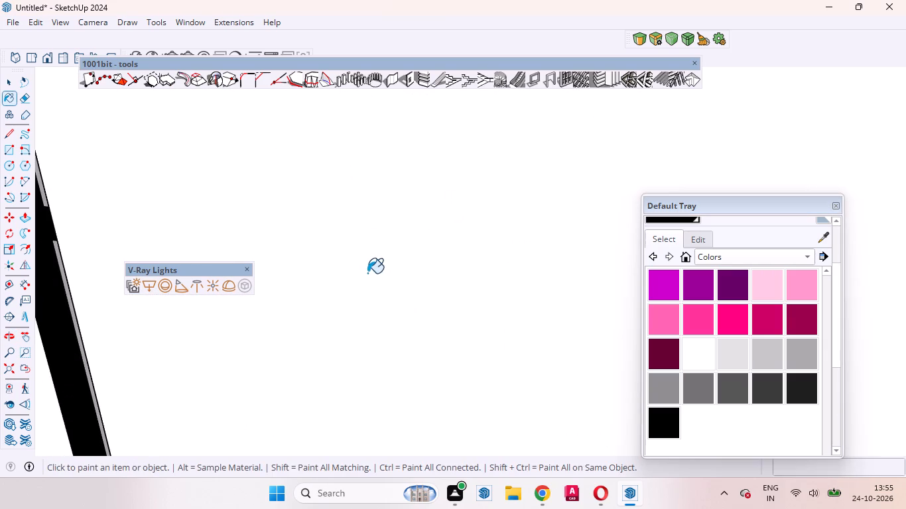
{"action": "middle_click_drag", "start_coordinate": [337, 254], "coordinate": [427, 254]}
{"action": "scroll", "coordinate": [457, 243], "scroll_direction": "down", "scroll_amount": 20}
{"action": "scroll", "coordinate": [457, 243], "scroll_direction": "down", "scroll_amount": 5}
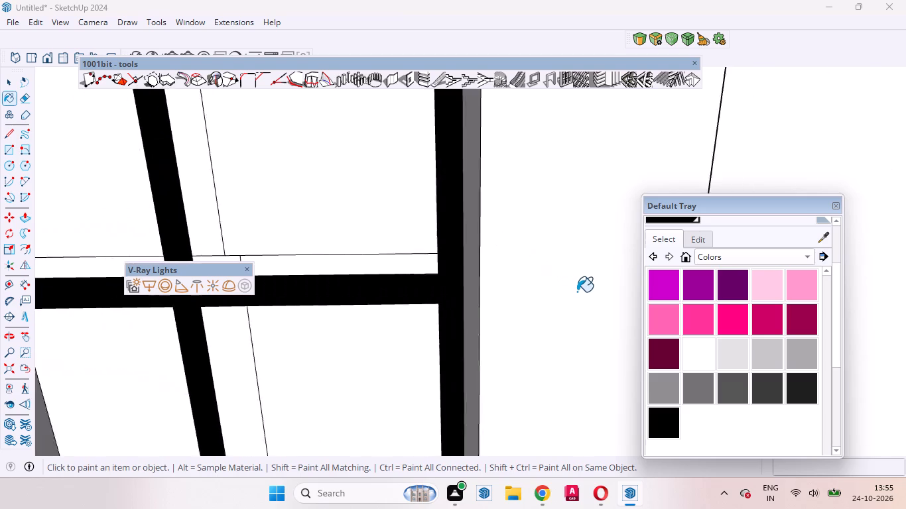
{"action": "scroll", "coordinate": [577, 292], "scroll_direction": "down", "scroll_amount": 15}
{"action": "scroll", "coordinate": [282, 302], "scroll_direction": "up", "scroll_amount": 5}
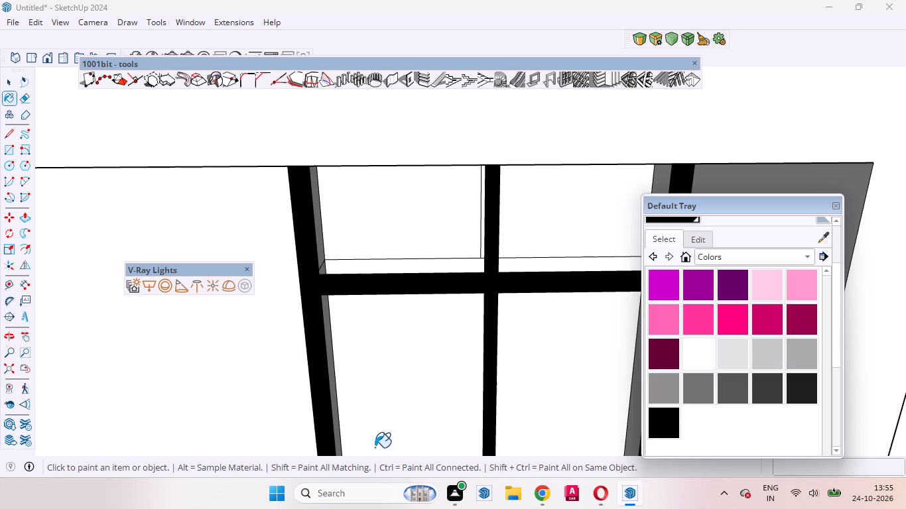
{"action": "scroll", "coordinate": [409, 319], "scroll_direction": "up", "scroll_amount": 1}
{"action": "scroll", "coordinate": [418, 319], "scroll_direction": "down", "scroll_amount": 3}
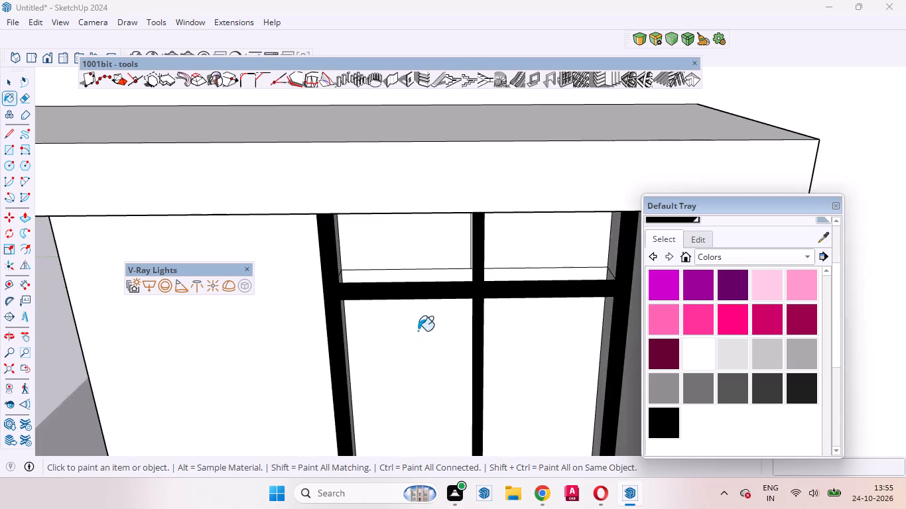
{"action": "middle_click_drag", "start_coordinate": [416, 352], "coordinate": [401, 322]}
{"action": "scroll", "coordinate": [401, 322], "scroll_direction": "up", "scroll_amount": 1}
{"action": "key", "text": "space"}
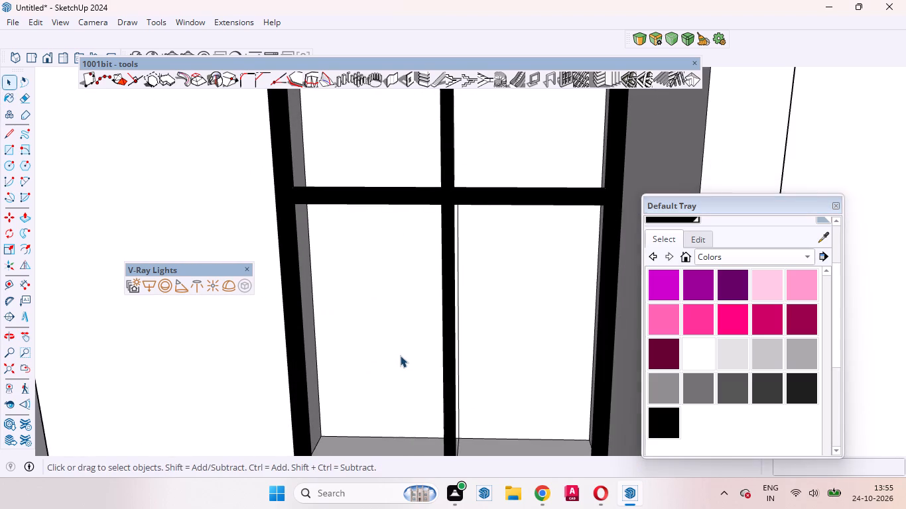
Exit the building group's editing context.
{"action": "scroll", "coordinate": [417, 347], "scroll_direction": "down", "scroll_amount": 16}
{"action": "middle_click_drag", "start_coordinate": [365, 308], "coordinate": [586, 297]}
{"action": "scroll", "coordinate": [521, 306], "scroll_direction": "down", "scroll_amount": 5}
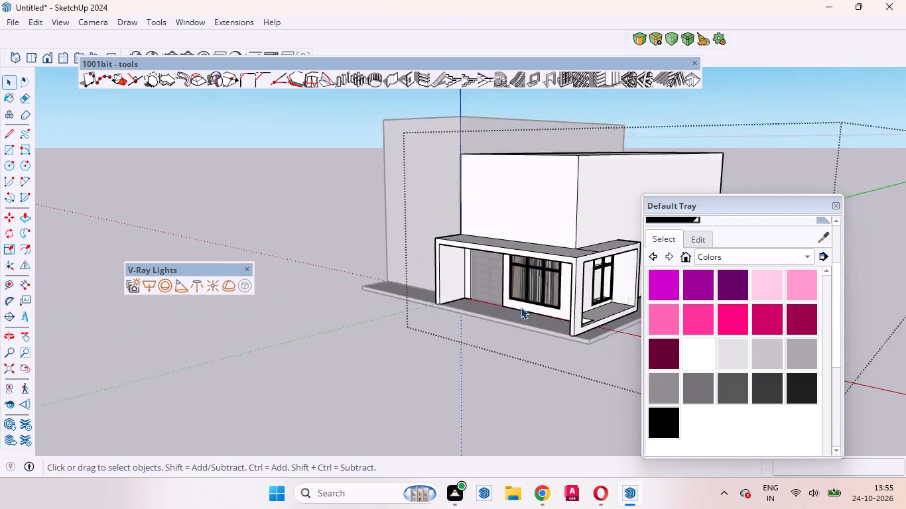
{"action": "scroll", "coordinate": [555, 276], "scroll_direction": "up", "scroll_amount": 16}
{"action": "middle_click_drag", "start_coordinate": [490, 353], "coordinate": [560, 337]}
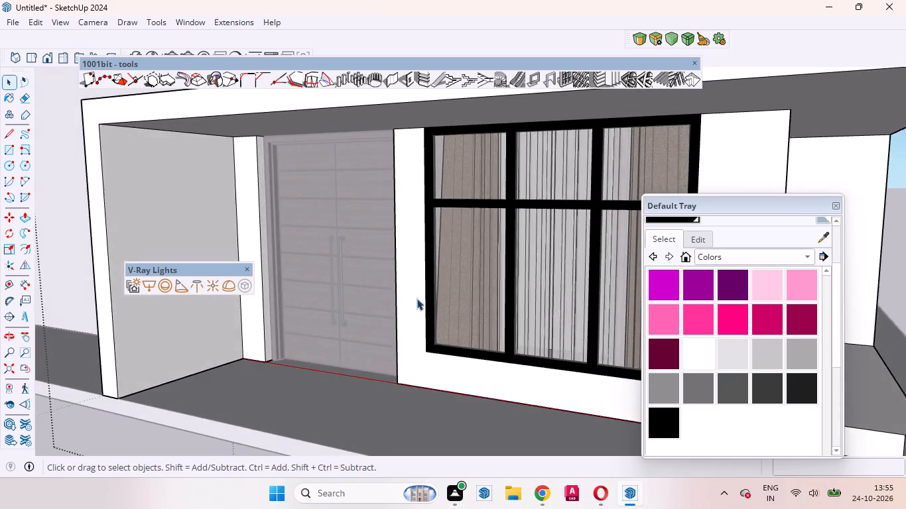
{"action": "scroll", "coordinate": [417, 298], "scroll_direction": "down", "scroll_amount": 9}
{"action": "left_click", "coordinate": [407, 408]}
{"action": "left_click", "coordinate": [411, 392]}
{"action": "scroll", "coordinate": [434, 339], "scroll_direction": "up", "scroll_amount": 3}
{"action": "middle_click_drag", "start_coordinate": [446, 344], "coordinate": [453, 349]}
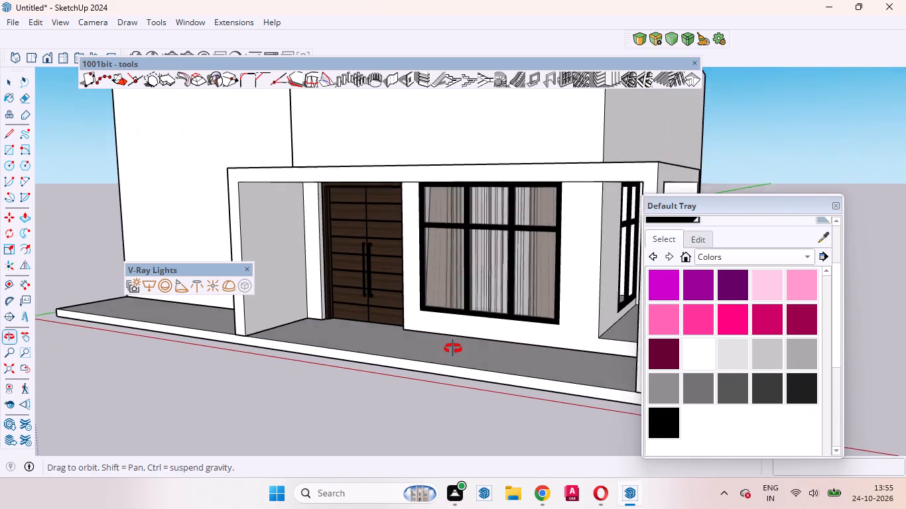
{"action": "middle_click_drag", "start_coordinate": [453, 349], "coordinate": [486, 355]}
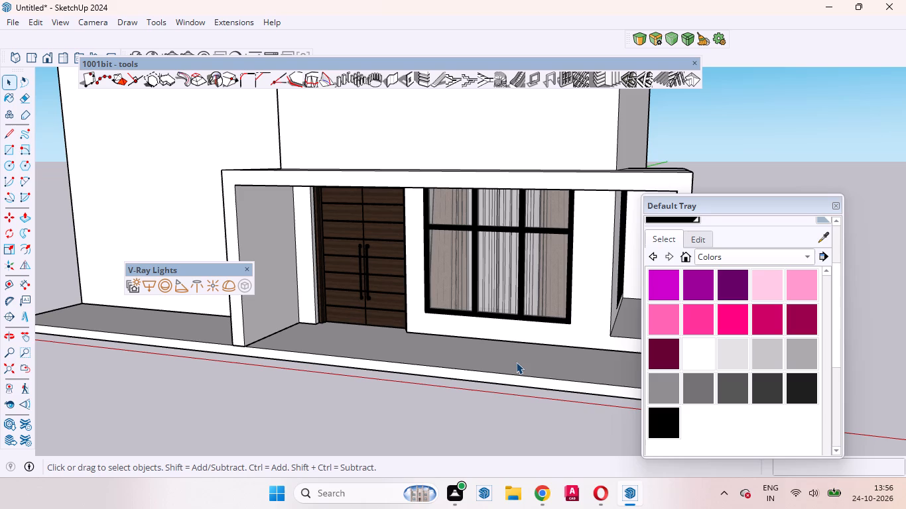
Open the building group for editing and hide the six glass panes of the front window.
{"action": "scroll", "coordinate": [421, 278], "scroll_direction": "up", "scroll_amount": 10}
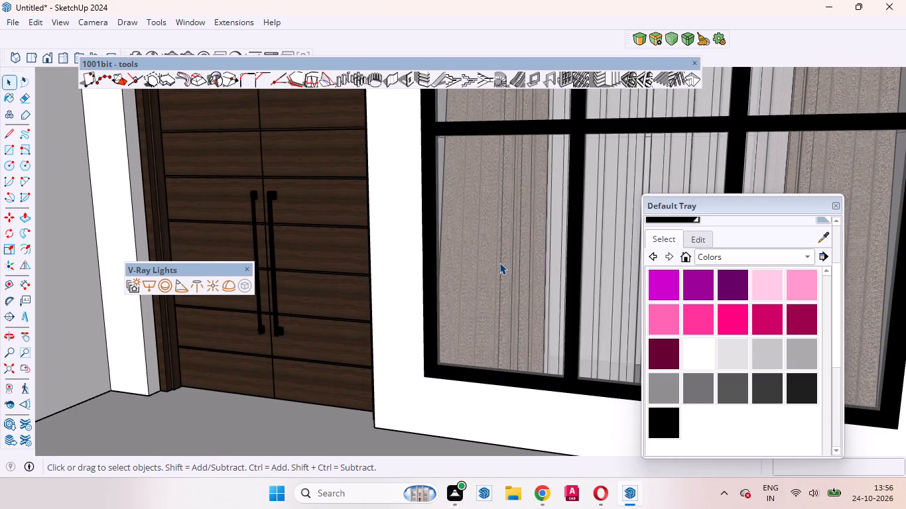
{"action": "left_click", "coordinate": [500, 262]}
{"action": "double_click", "coordinate": [501, 262]}
{"action": "left_click", "coordinate": [503, 276]}
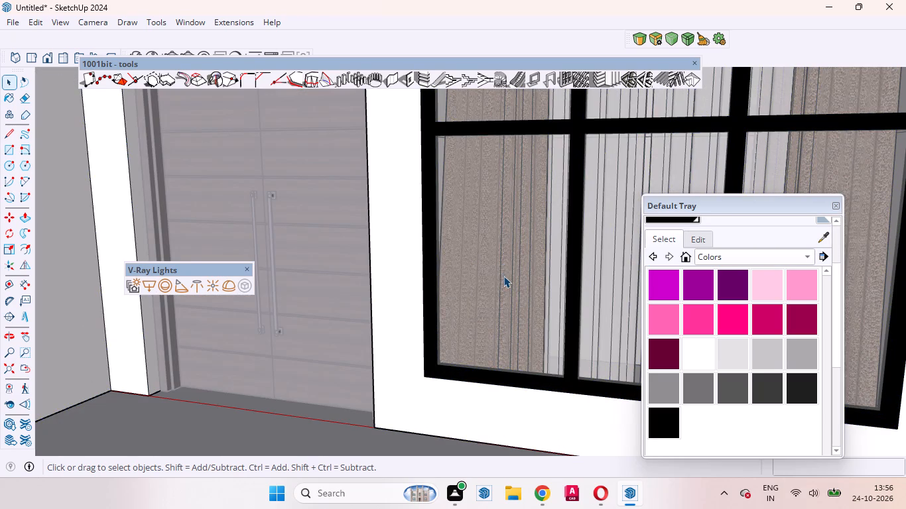
{"action": "scroll", "coordinate": [503, 274], "scroll_direction": "down", "scroll_amount": 9}
{"action": "left_click", "coordinate": [560, 270], "text": "ctrl"}
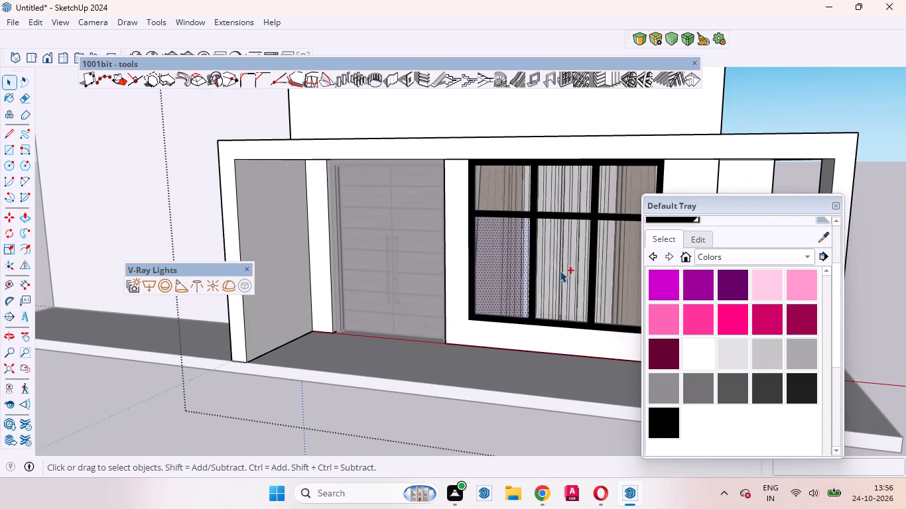
{"action": "left_click", "coordinate": [612, 274], "text": "ctrl"}
{"action": "left_click", "coordinate": [615, 152], "text": "ctrl"}
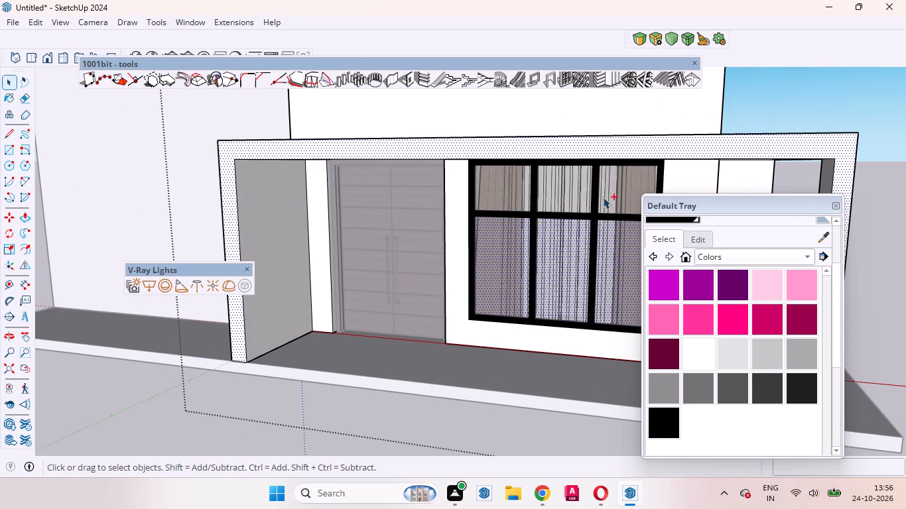
{"action": "left_click", "coordinate": [598, 144], "text": "shift"}
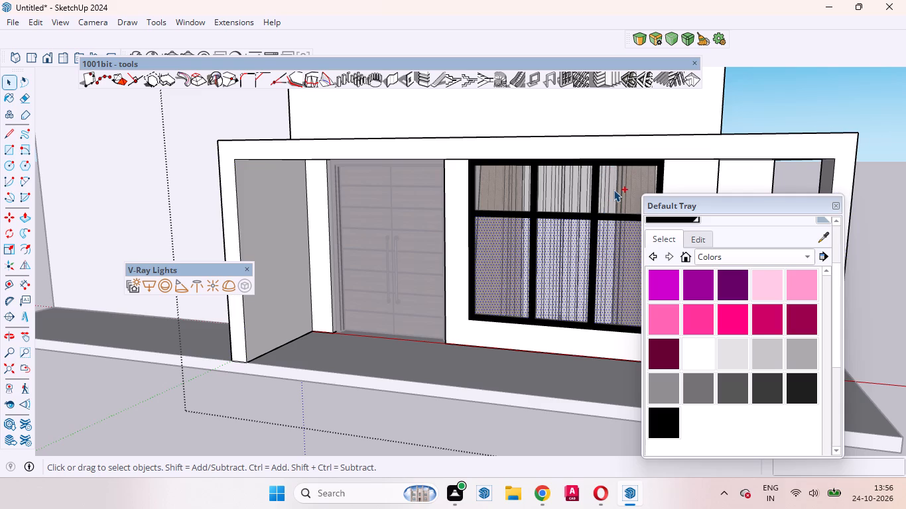
{"action": "left_click", "coordinate": [614, 190], "text": "ctrl"}
{"action": "left_click", "coordinate": [588, 190], "text": "ctrl"}
{"action": "left_click", "coordinate": [515, 186], "text": "ctrl"}
{"action": "right_click", "coordinate": [514, 186], "text": "ctrl"}
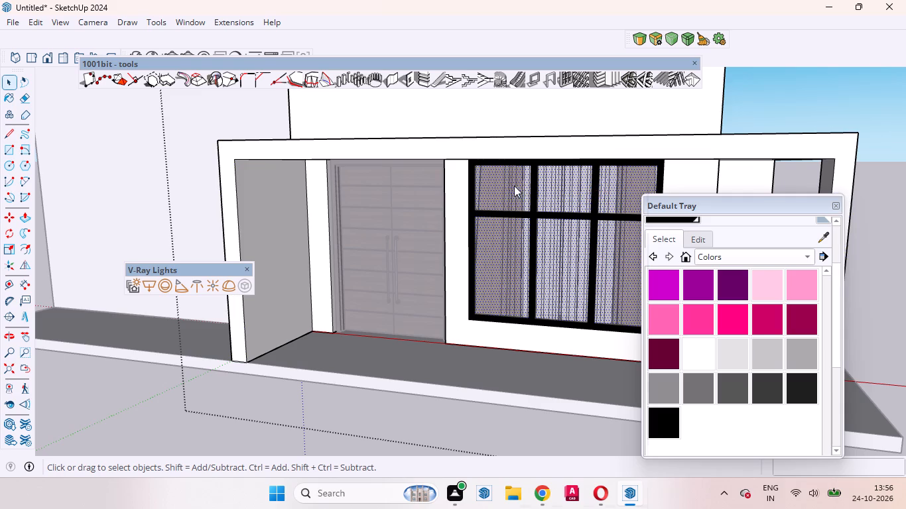
{"action": "left_click", "coordinate": [537, 231]}
Copy the front window's curtain to the open ground outside the building, about 32' from the original.
{"action": "scroll", "coordinate": [495, 190], "scroll_direction": "up", "scroll_amount": 9}
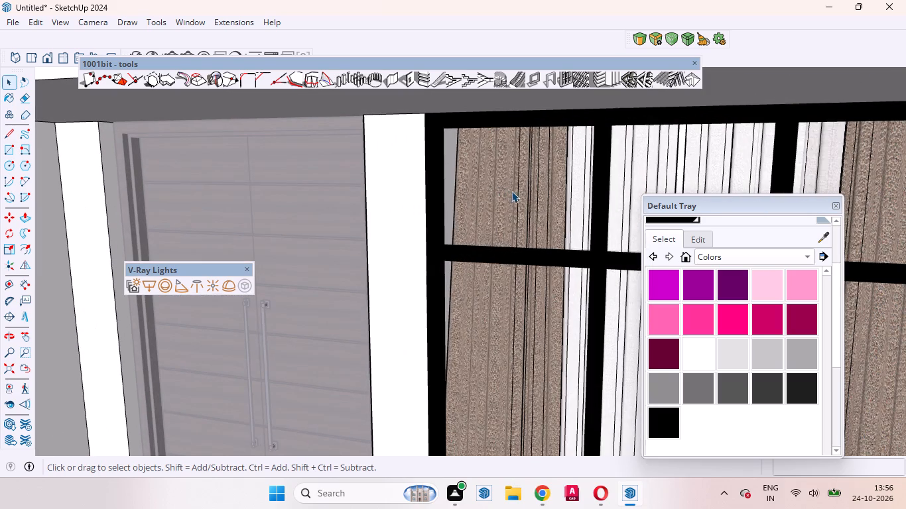
{"action": "left_click", "coordinate": [515, 192]}
{"action": "key", "text": "m"}
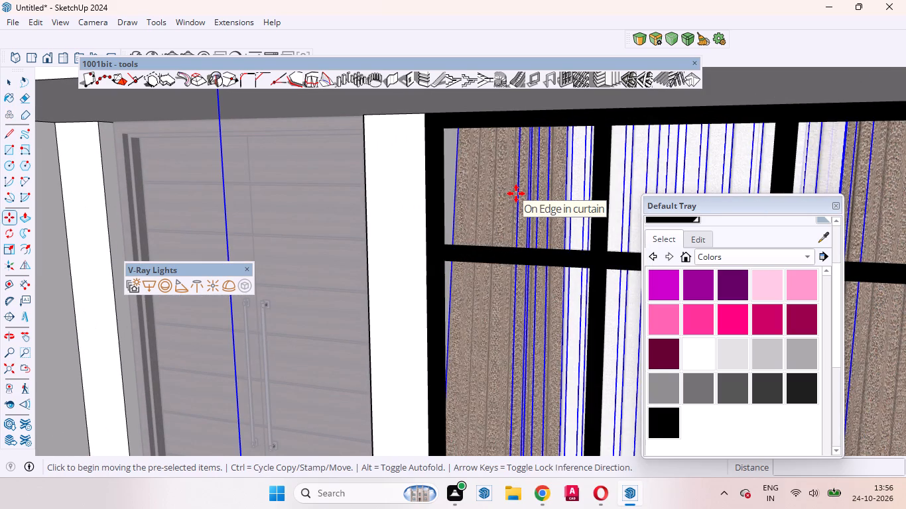
{"action": "left_click", "coordinate": [516, 194]}
{"action": "scroll", "coordinate": [491, 284], "scroll_direction": "down", "scroll_amount": 15}
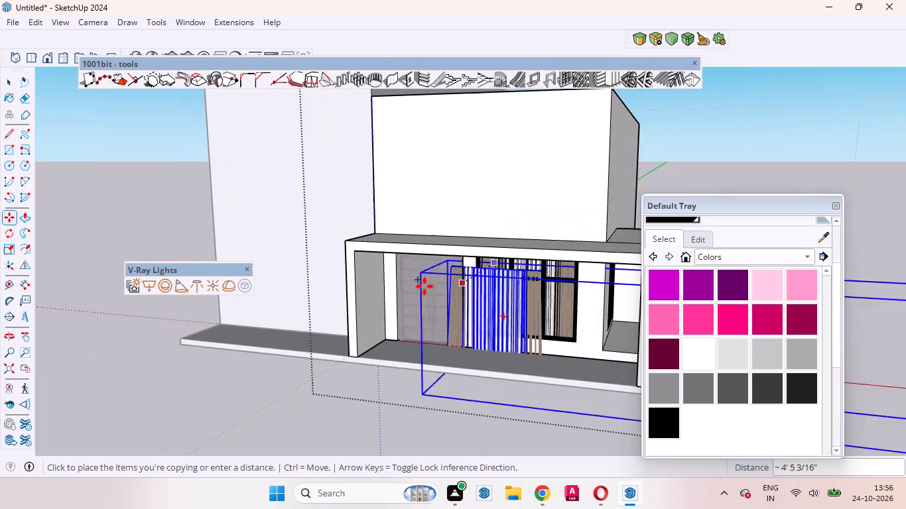
{"action": "scroll", "coordinate": [424, 286], "scroll_direction": "down", "scroll_amount": 16}
{"action": "scroll", "coordinate": [464, 372], "scroll_direction": "up", "scroll_amount": 14}
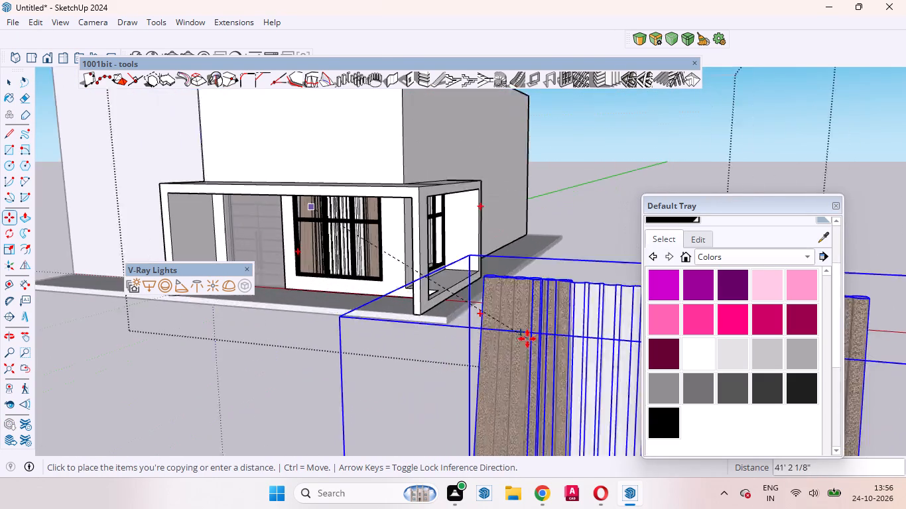
{"action": "left_click", "coordinate": [576, 241]}
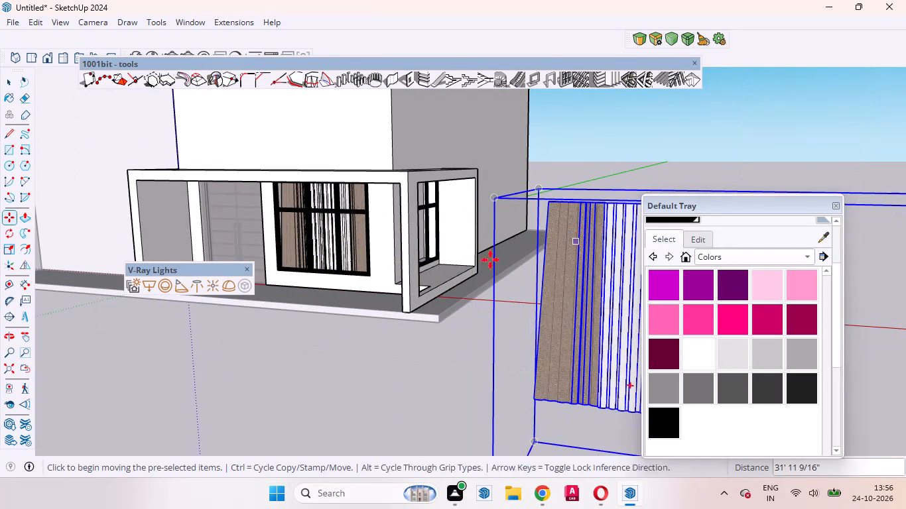
Unhide the front window's glass panes.
{"action": "left_click", "coordinate": [49, 22]}
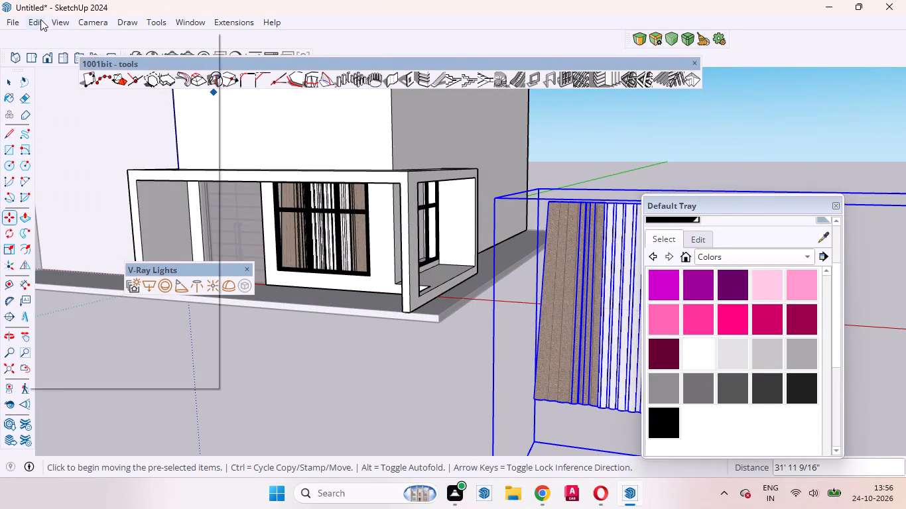
{"action": "left_click", "coordinate": [254, 256]}
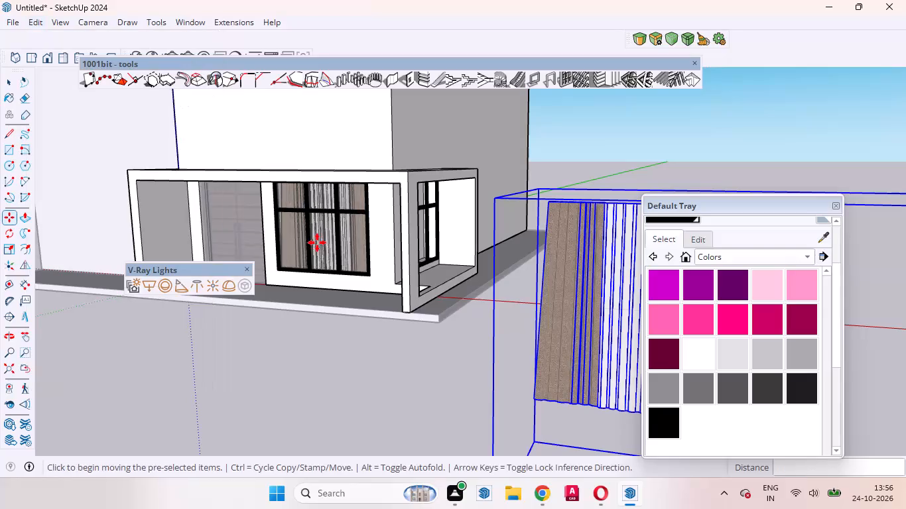
Rotate the copied curtain 90 degrees about the vertical axis to align it with the side window's wall.
{"action": "scroll", "coordinate": [381, 233], "scroll_direction": "up", "scroll_amount": 4}
{"action": "key", "text": "space"}
{"action": "scroll", "coordinate": [178, 328], "scroll_direction": "down", "scroll_amount": 6}
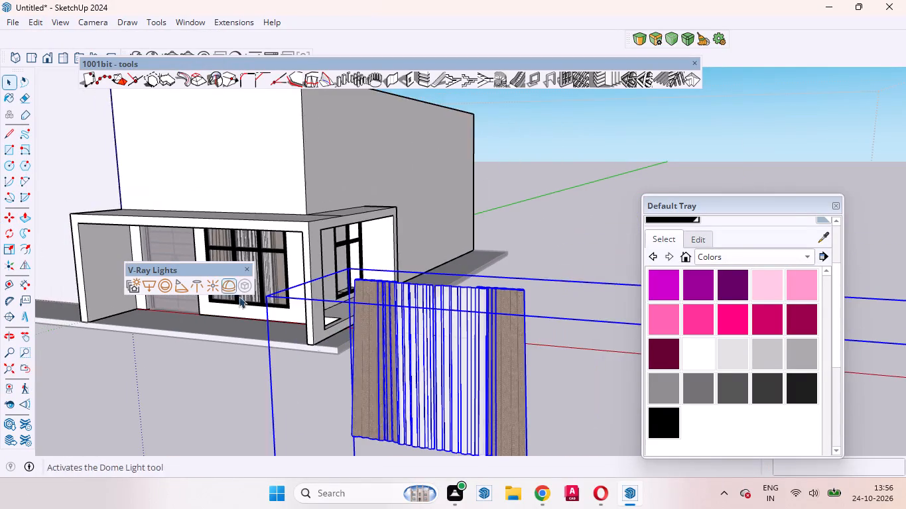
{"action": "middle_click_drag", "start_coordinate": [334, 353], "coordinate": [308, 368]}
{"action": "scroll", "coordinate": [308, 363], "scroll_direction": "up", "scroll_amount": 1}
{"action": "scroll", "coordinate": [363, 272], "scroll_direction": "down", "scroll_amount": 9}
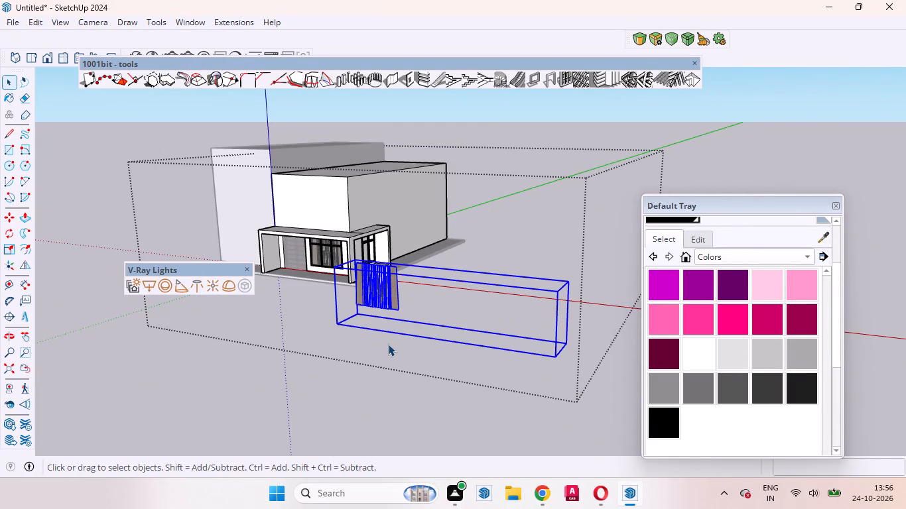
{"action": "key", "text": "q"}
{"action": "left_click", "coordinate": [324, 343]}
{"action": "left_click", "coordinate": [387, 368]}
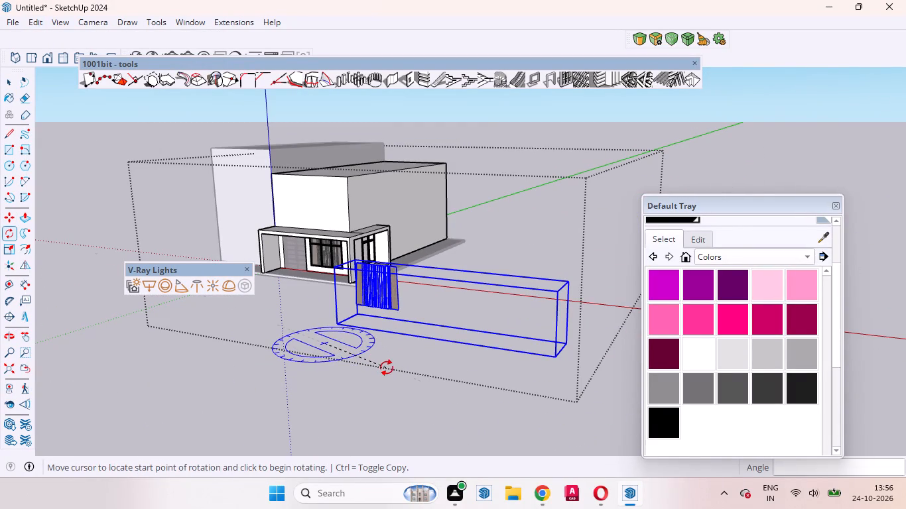
{"action": "type", "text": "90"}
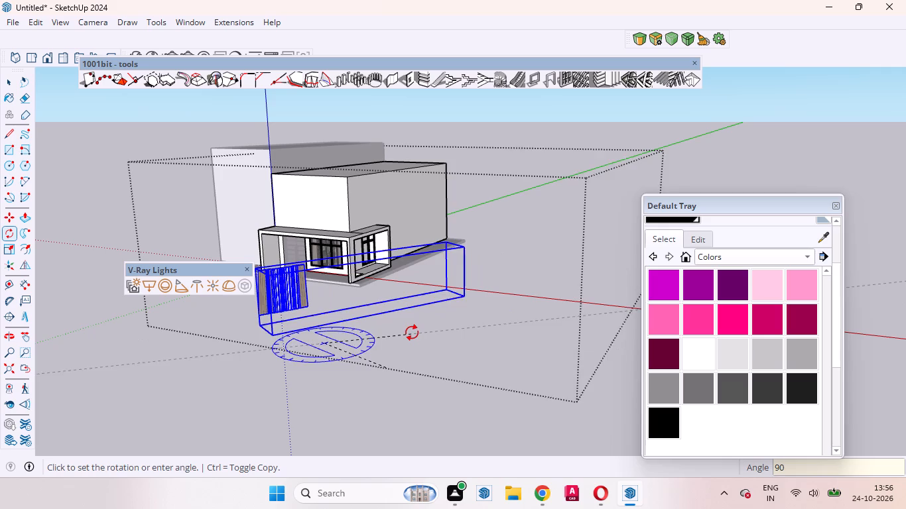
{"action": "key", "text": "Return"}
{"action": "key", "text": "space"}
Scale the copied curtain's width to about 0.6 along its red axis.
{"action": "scroll", "coordinate": [531, 378], "scroll_direction": "down", "scroll_amount": 3}
{"action": "scroll", "coordinate": [534, 383], "scroll_direction": "up", "scroll_amount": 1}
{"action": "scroll", "coordinate": [537, 386], "scroll_direction": "down", "scroll_amount": 2}
{"action": "middle_click_drag", "start_coordinate": [444, 317], "coordinate": [424, 357]}
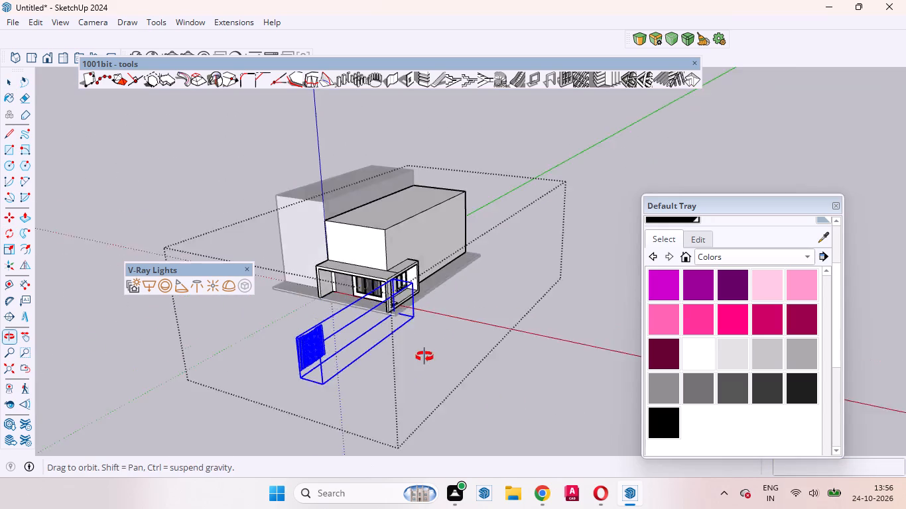
{"action": "middle_click_drag", "start_coordinate": [424, 357], "coordinate": [190, 370]}
{"action": "scroll", "coordinate": [491, 390], "scroll_direction": "down", "scroll_amount": 8}
{"action": "scroll", "coordinate": [339, 308], "scroll_direction": "up", "scroll_amount": 8}
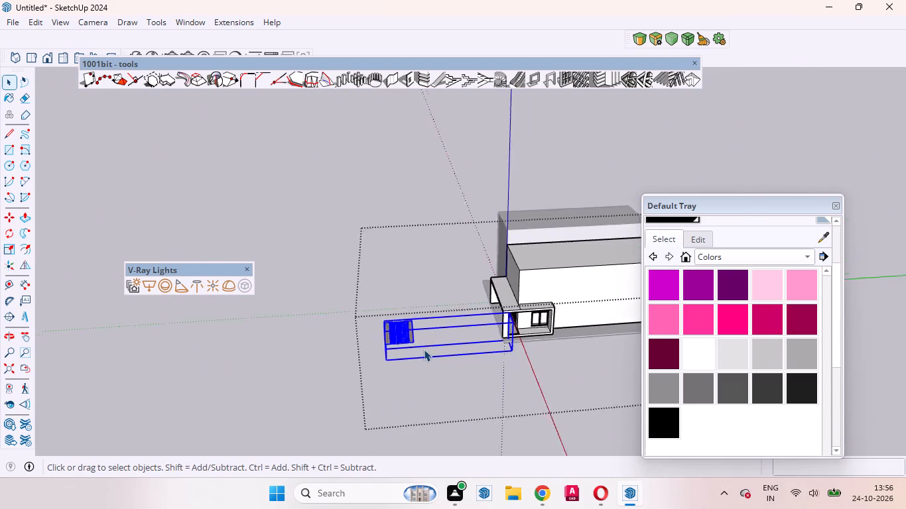
{"action": "scroll", "coordinate": [424, 349], "scroll_direction": "up", "scroll_amount": 8}
{"action": "key", "text": "s"}
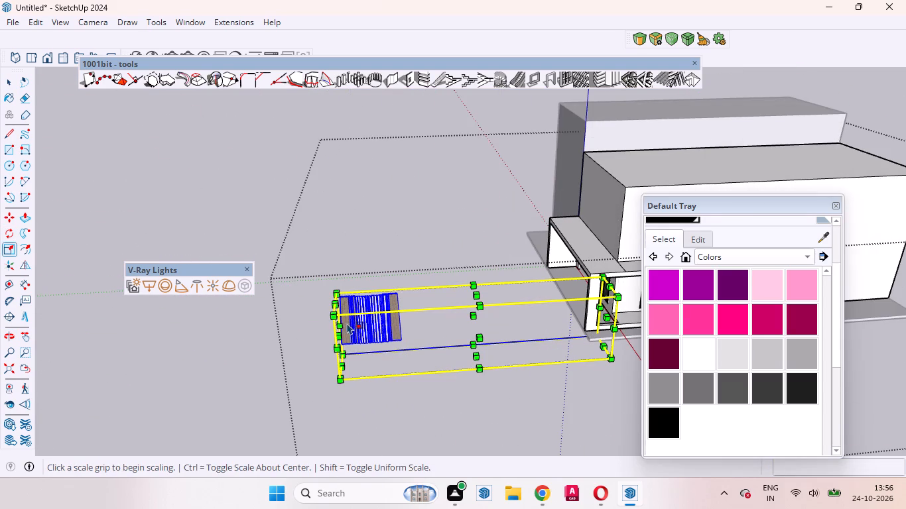
{"action": "left_click", "coordinate": [338, 337]}
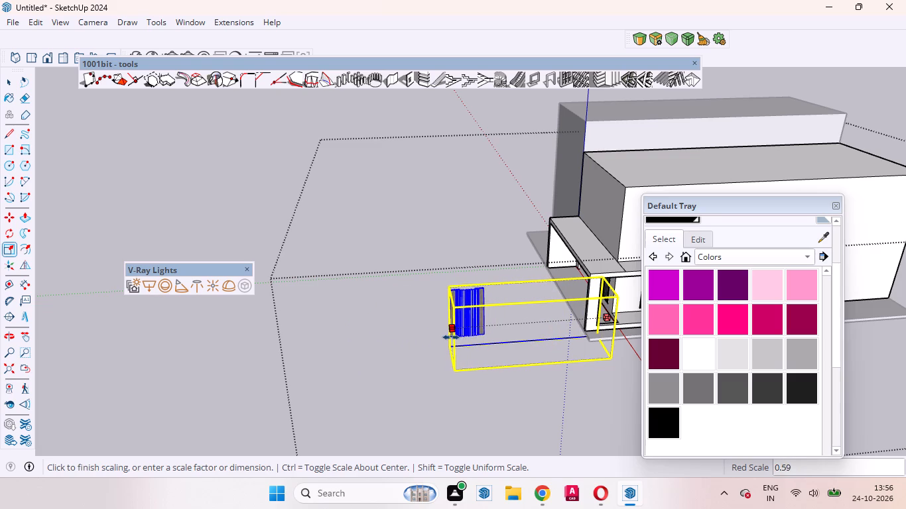
{"action": "left_click", "coordinate": [447, 337]}
{"action": "left_click", "coordinate": [605, 314]}
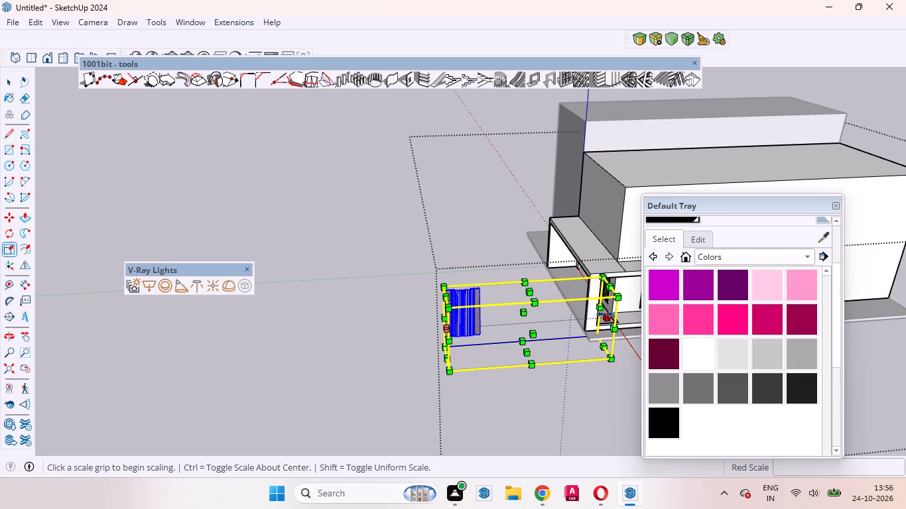
{"action": "key", "text": "space"}
{"action": "left_click", "coordinate": [554, 347]}
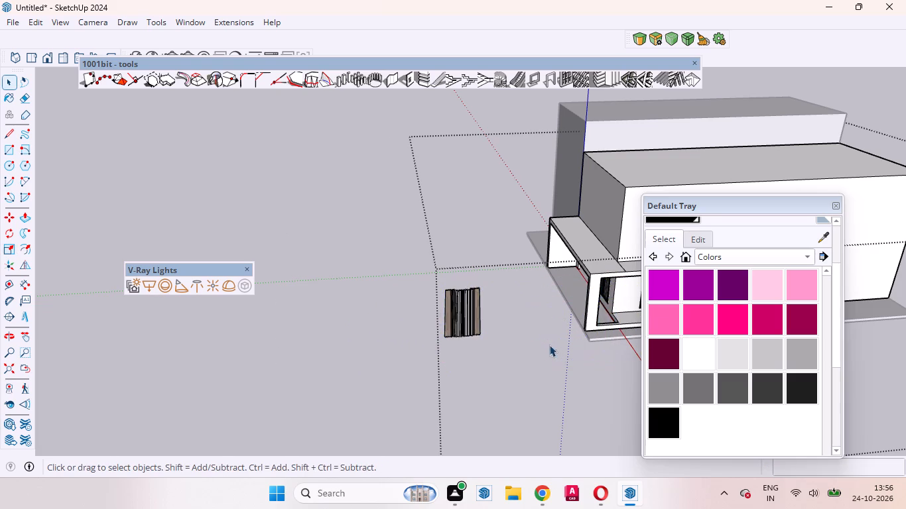
Move the narrowed curtain about 31' from its top corner to the upper part of the side window's opening.
{"action": "scroll", "coordinate": [436, 286], "scroll_direction": "up", "scroll_amount": 16}
{"action": "middle_click_drag", "start_coordinate": [492, 318], "coordinate": [480, 268]}
{"action": "scroll", "coordinate": [480, 267], "scroll_direction": "up", "scroll_amount": 1}
{"action": "left_click", "coordinate": [480, 289]}
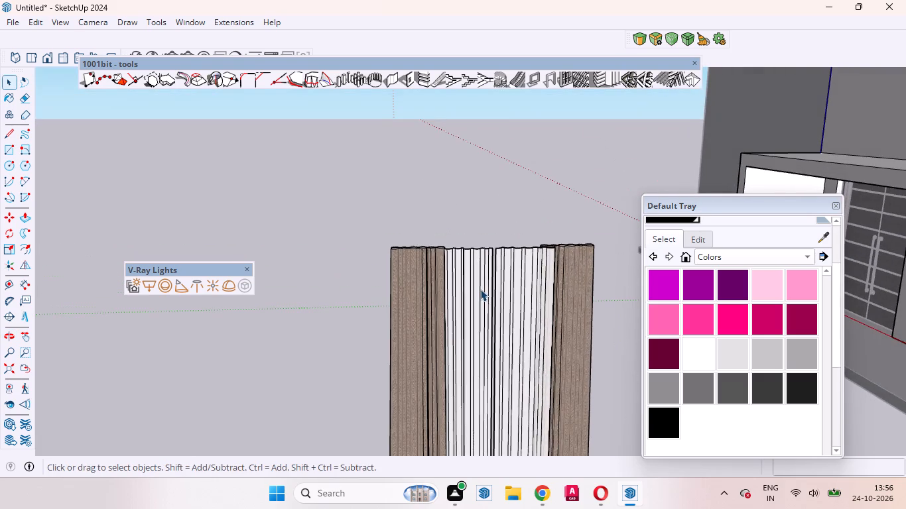
{"action": "scroll", "coordinate": [412, 237], "scroll_direction": "down", "scroll_amount": 5}
{"action": "scroll", "coordinate": [453, 190], "scroll_direction": "down", "scroll_amount": 5}
{"action": "scroll", "coordinate": [428, 235], "scroll_direction": "up", "scroll_amount": 1}
{"action": "middle_click_drag", "start_coordinate": [436, 252], "coordinate": [635, 319]}
{"action": "middle_click", "coordinate": [635, 319]}
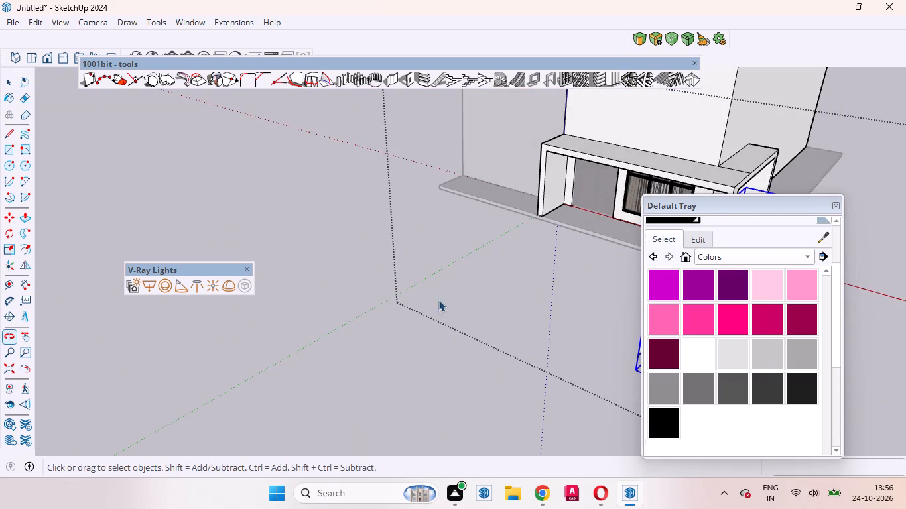
{"action": "scroll", "coordinate": [340, 296], "scroll_direction": "down", "scroll_amount": 5}
{"action": "key", "text": "m"}
{"action": "scroll", "coordinate": [495, 278], "scroll_direction": "up", "scroll_amount": 10}
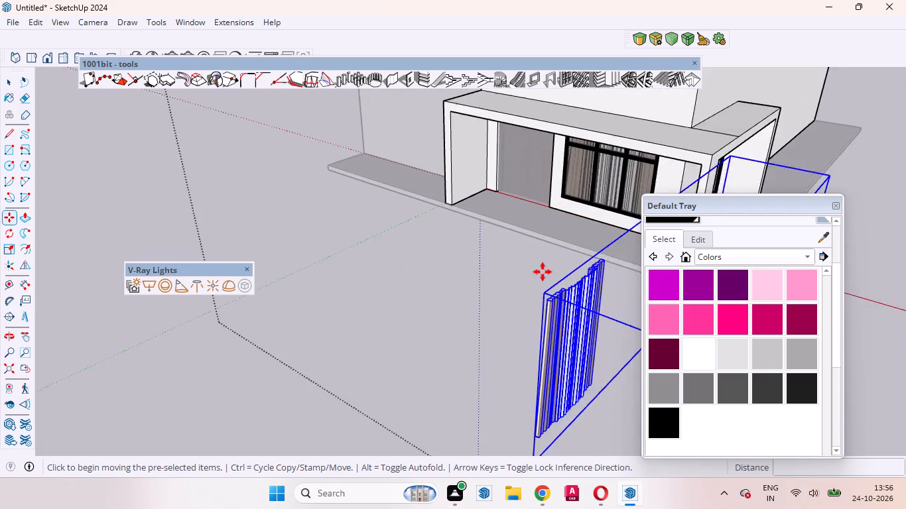
{"action": "left_click", "coordinate": [545, 306]}
{"action": "scroll", "coordinate": [332, 316], "scroll_direction": "down", "scroll_amount": 10}
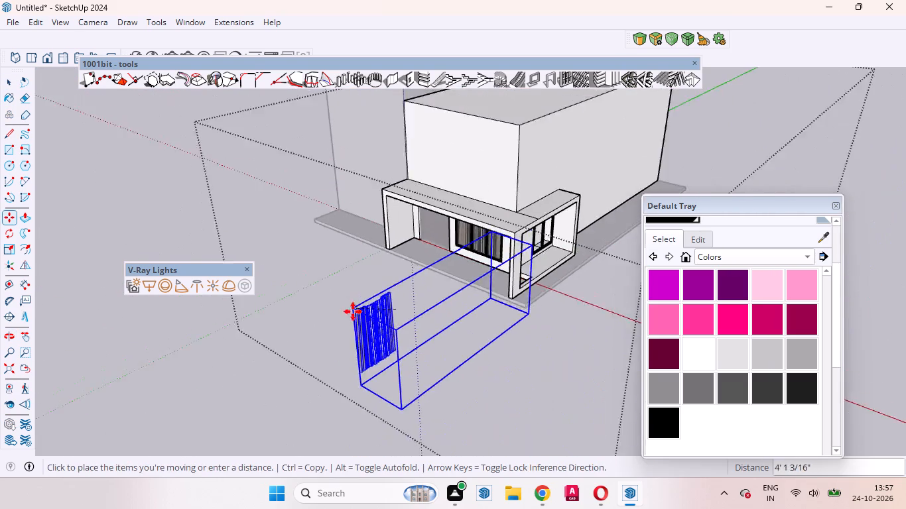
{"action": "scroll", "coordinate": [353, 311], "scroll_direction": "down", "scroll_amount": 9}
{"action": "scroll", "coordinate": [625, 308], "scroll_direction": "up", "scroll_amount": 15}
{"action": "scroll", "coordinate": [253, 194], "scroll_direction": "up", "scroll_amount": 4}
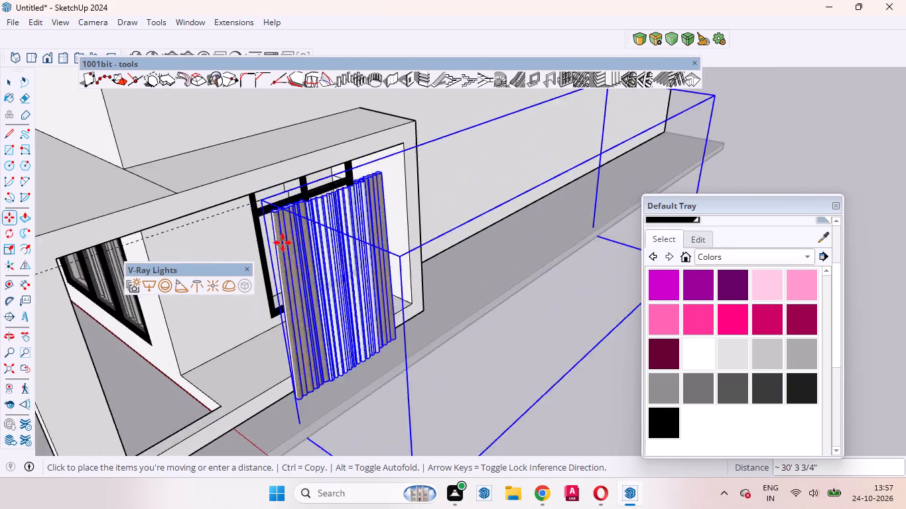
{"action": "scroll", "coordinate": [322, 316], "scroll_direction": "down", "scroll_amount": 3}
{"action": "middle_click_drag", "start_coordinate": [314, 333], "coordinate": [316, 258]}
{"action": "scroll", "coordinate": [425, 361], "scroll_direction": "down", "scroll_amount": 4}
{"action": "scroll", "coordinate": [356, 252], "scroll_direction": "up", "scroll_amount": 6}
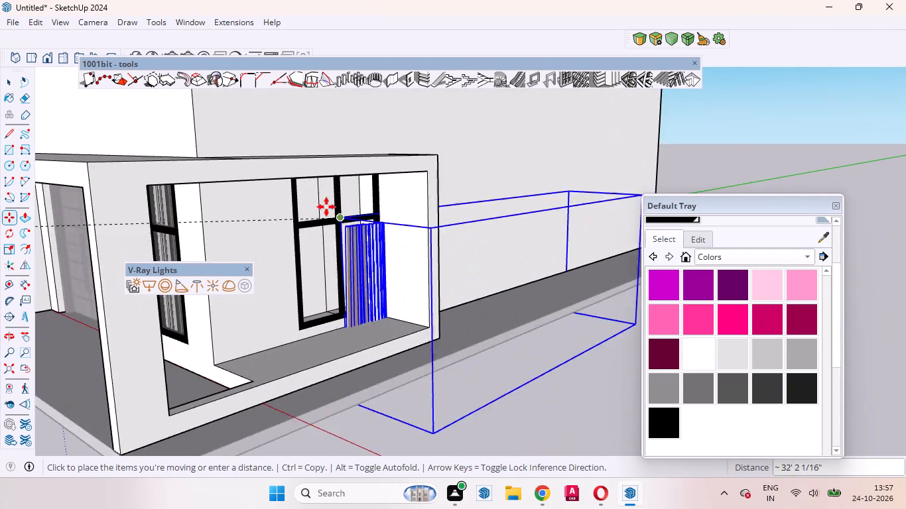
{"action": "scroll", "coordinate": [326, 207], "scroll_direction": "up", "scroll_amount": 13}
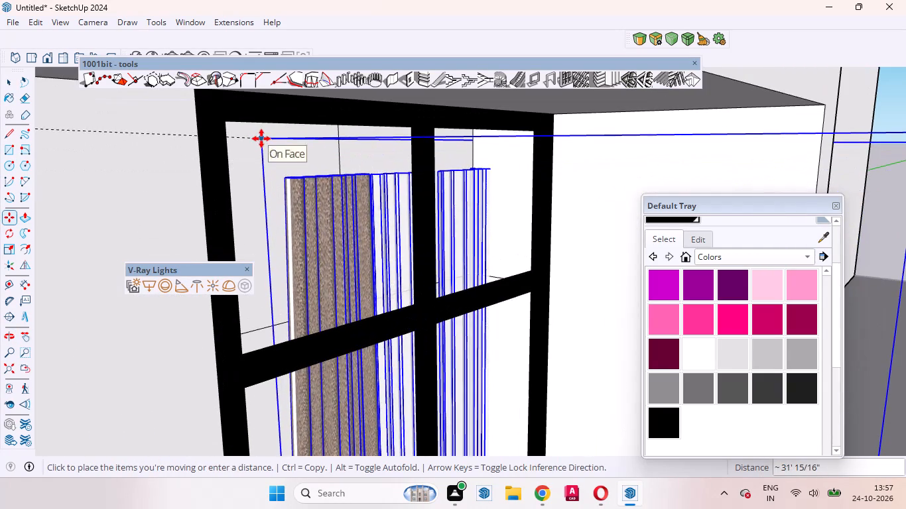
{"action": "left_click", "coordinate": [261, 139]}
Move the narrowed curtain about 2' from its top end to just behind the side window's frame.
{"action": "scroll", "coordinate": [285, 157], "scroll_direction": "up", "scroll_amount": 9}
{"action": "middle_click_drag", "start_coordinate": [291, 198], "coordinate": [433, 244]}
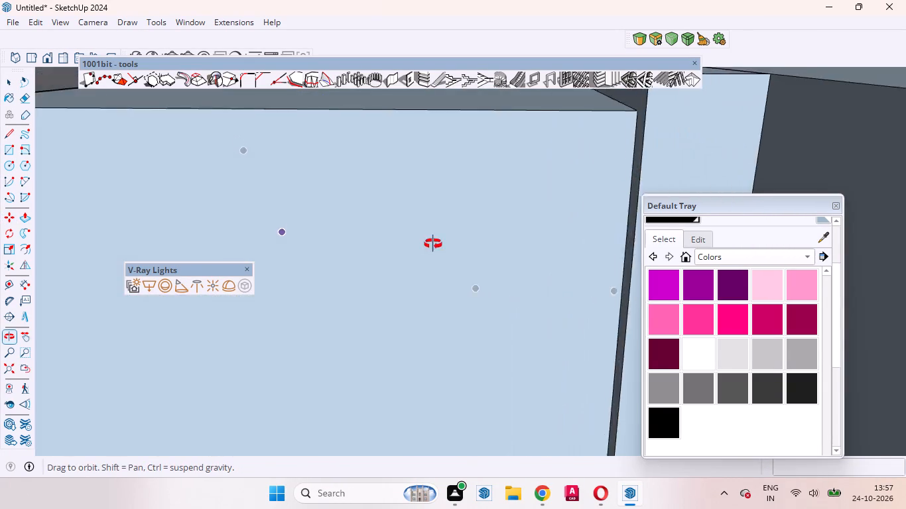
{"action": "middle_click_drag", "start_coordinate": [433, 244], "coordinate": [159, 217]}
{"action": "scroll", "coordinate": [277, 149], "scroll_direction": "up", "scroll_amount": 5}
{"action": "scroll", "coordinate": [439, 144], "scroll_direction": "up", "scroll_amount": 5}
{"action": "middle_click_drag", "start_coordinate": [472, 144], "coordinate": [468, 155]}
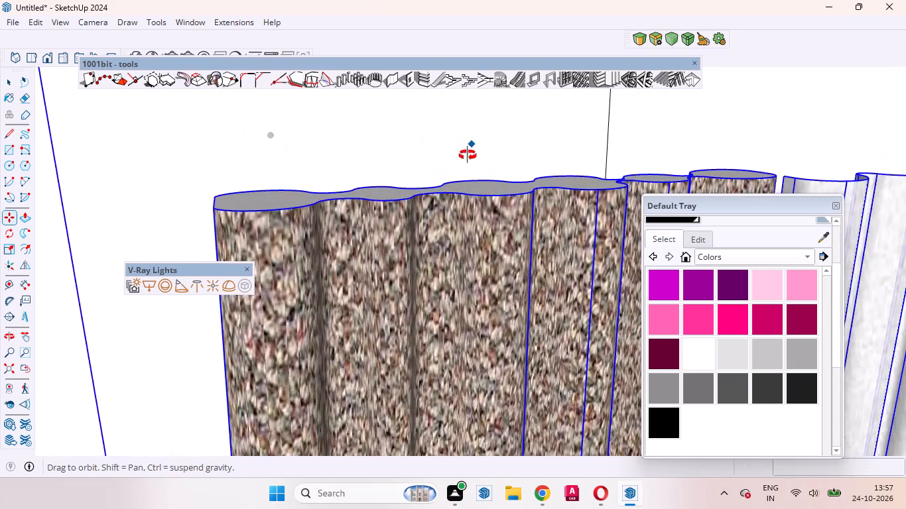
{"action": "middle_click_drag", "start_coordinate": [468, 155], "coordinate": [5, 179]}
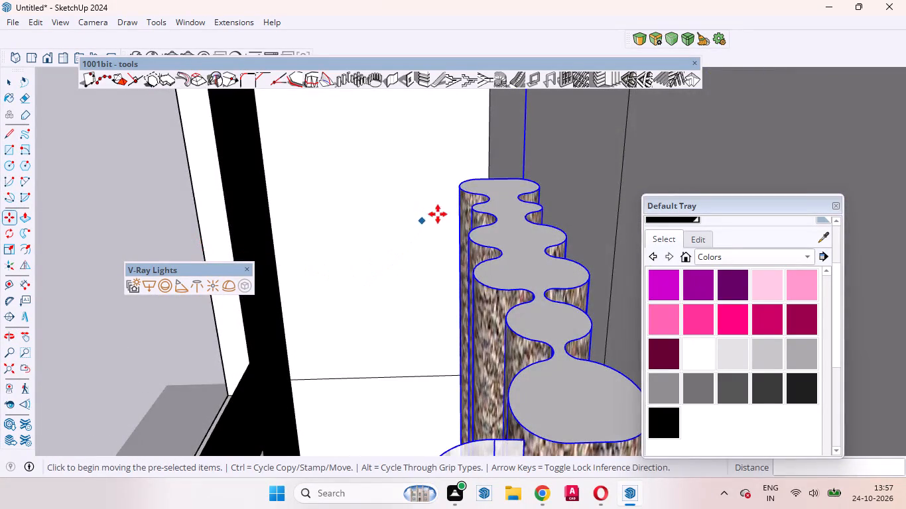
{"action": "scroll", "coordinate": [424, 263], "scroll_direction": "down", "scroll_amount": 4}
{"action": "scroll", "coordinate": [392, 309], "scroll_direction": "up", "scroll_amount": 1}
{"action": "middle_click_drag", "start_coordinate": [391, 308], "coordinate": [393, 148]}
{"action": "scroll", "coordinate": [399, 289], "scroll_direction": "down", "scroll_amount": 8}
{"action": "middle_click_drag", "start_coordinate": [387, 358], "coordinate": [386, 349]}
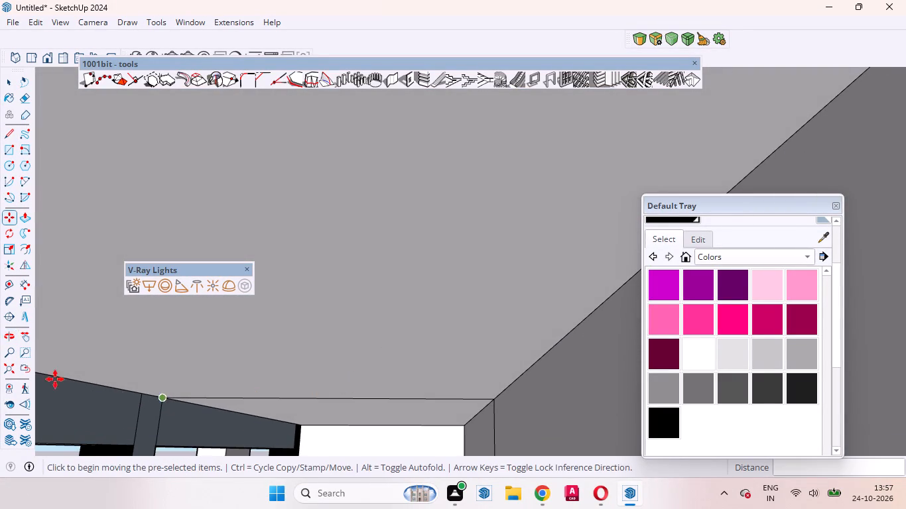
{"action": "left_click", "coordinate": [29, 337]}
{"action": "left_click_drag", "start_coordinate": [277, 413], "coordinate": [289, 351]}
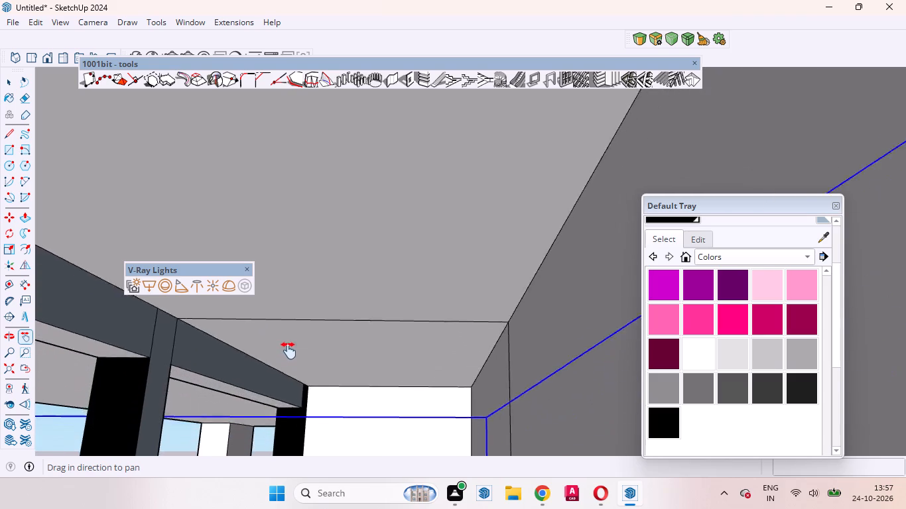
{"action": "left_click_drag", "start_coordinate": [289, 351], "coordinate": [321, 308]}
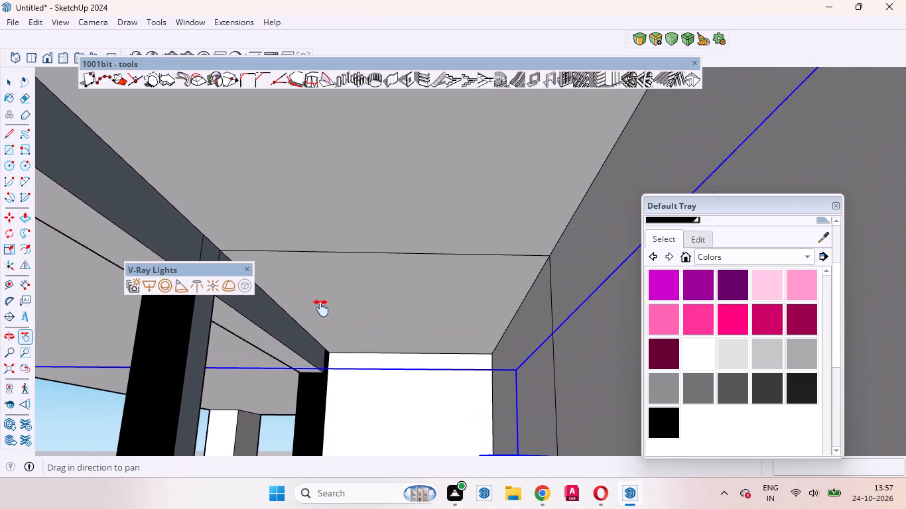
{"action": "left_click_drag", "start_coordinate": [321, 308], "coordinate": [322, 313]}
{"action": "left_click_drag", "start_coordinate": [346, 345], "coordinate": [353, 323]}
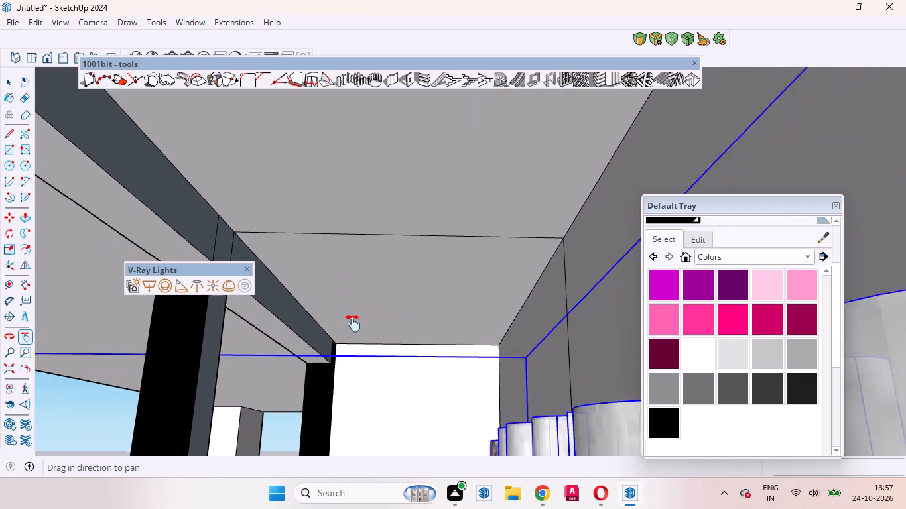
{"action": "left_click_drag", "start_coordinate": [353, 323], "coordinate": [357, 311]}
{"action": "key", "text": "space"}
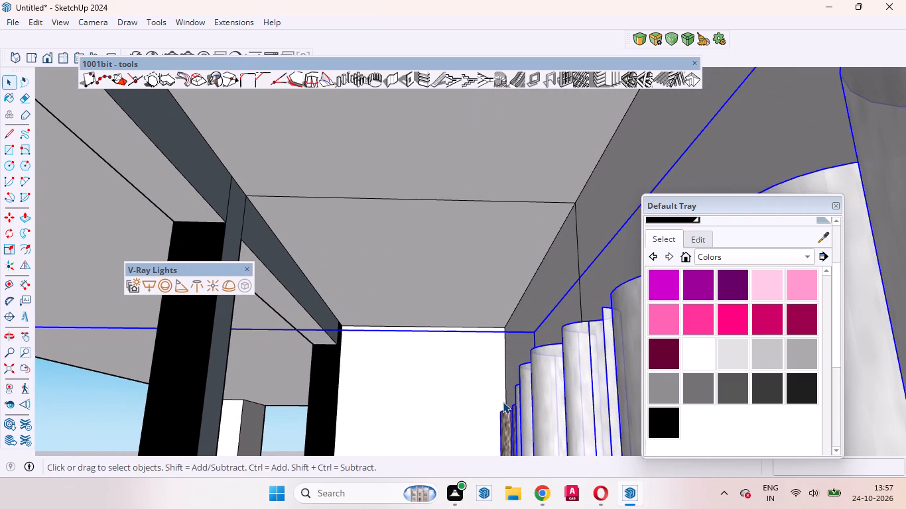
{"action": "key", "text": "m"}
{"action": "left_click", "coordinate": [497, 414]}
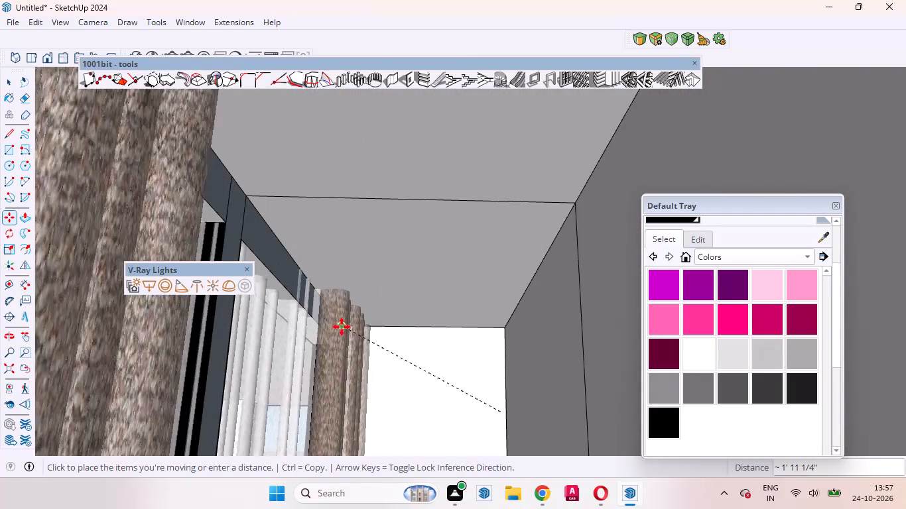
{"action": "left_click", "coordinate": [355, 329]}
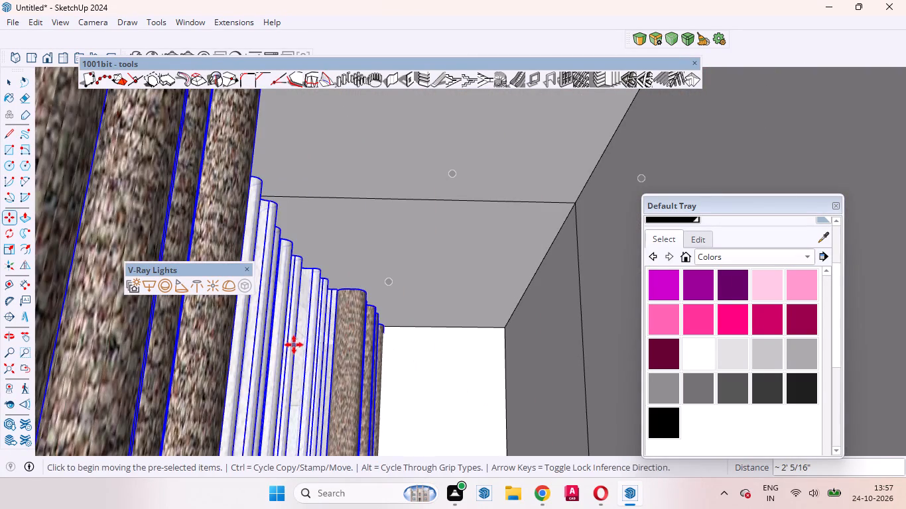
Move the curtain about 4 5/16" along the green axis to center it in the side window.
{"action": "middle_click_drag", "start_coordinate": [352, 370], "coordinate": [665, 409]}
{"action": "scroll", "coordinate": [663, 407], "scroll_direction": "up", "scroll_amount": 1}
{"action": "scroll", "coordinate": [493, 361], "scroll_direction": "down", "scroll_amount": 20}
{"action": "scroll", "coordinate": [493, 361], "scroll_direction": "down", "scroll_amount": 8}
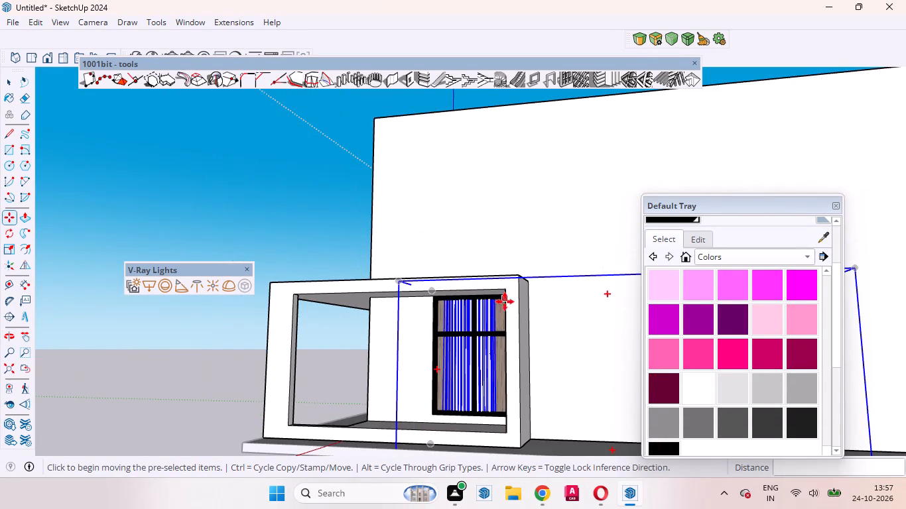
{"action": "key", "text": "space"}
{"action": "left_click", "coordinate": [316, 205]}
{"action": "middle_click_drag", "start_coordinate": [352, 288], "coordinate": [409, 327]}
{"action": "scroll", "coordinate": [383, 254], "scroll_direction": "down", "scroll_amount": 4}
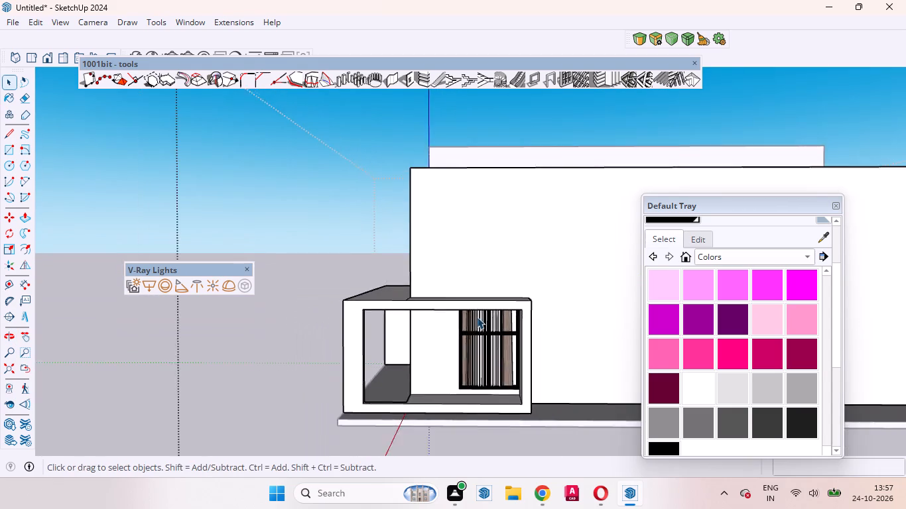
{"action": "scroll", "coordinate": [500, 372], "scroll_direction": "up", "scroll_amount": 10}
{"action": "left_click", "coordinate": [502, 337]}
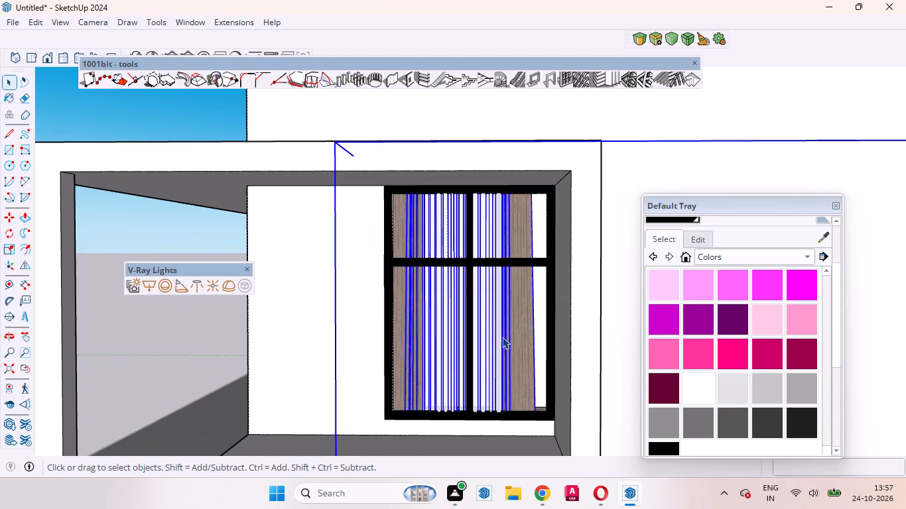
{"action": "key", "text": "m"}
{"action": "left_click", "coordinate": [502, 337]}
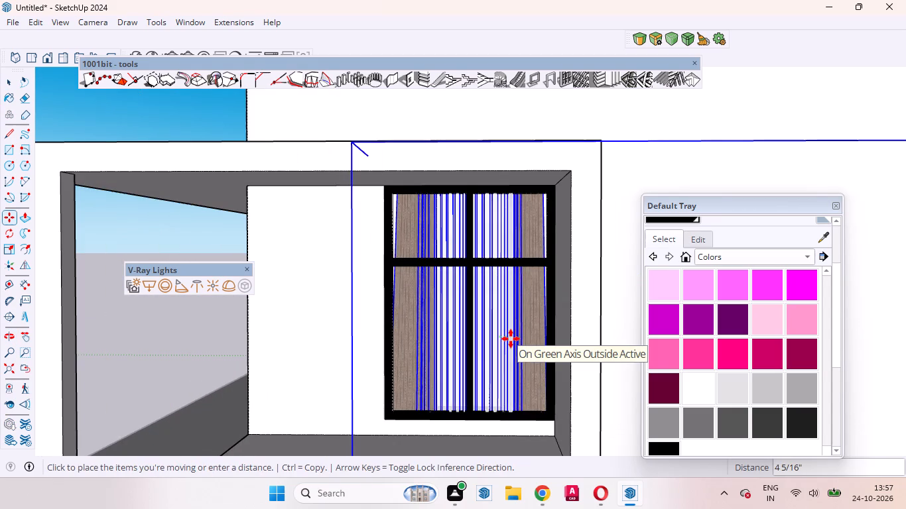
{"action": "left_click", "coordinate": [511, 339]}
{"action": "key", "text": "space"}
Shift the curtain about 5/8" inward so its folds sit behind the side window's black frame.
{"action": "scroll", "coordinate": [414, 315], "scroll_direction": "down", "scroll_amount": 3}
{"action": "scroll", "coordinate": [475, 380], "scroll_direction": "up", "scroll_amount": 2}
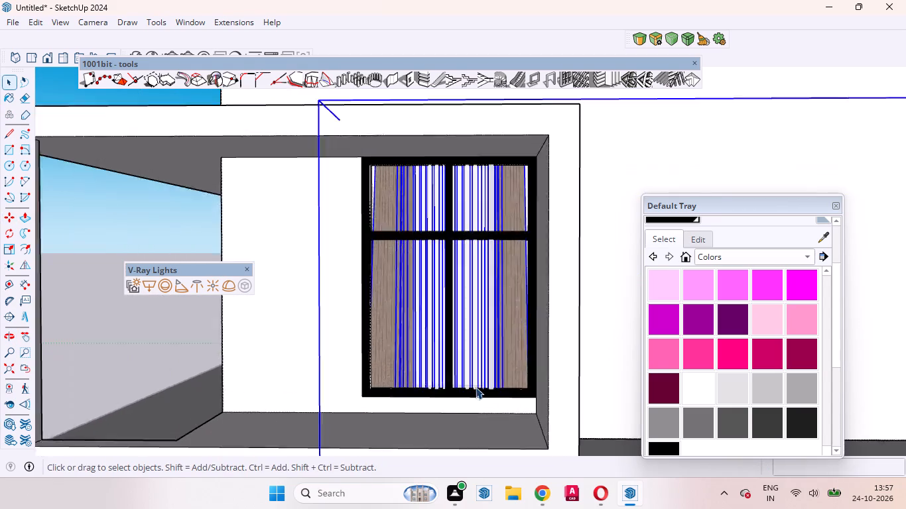
{"action": "scroll", "coordinate": [476, 387], "scroll_direction": "up", "scroll_amount": 15}
{"action": "middle_click_drag", "start_coordinate": [469, 347], "coordinate": [626, 474]}
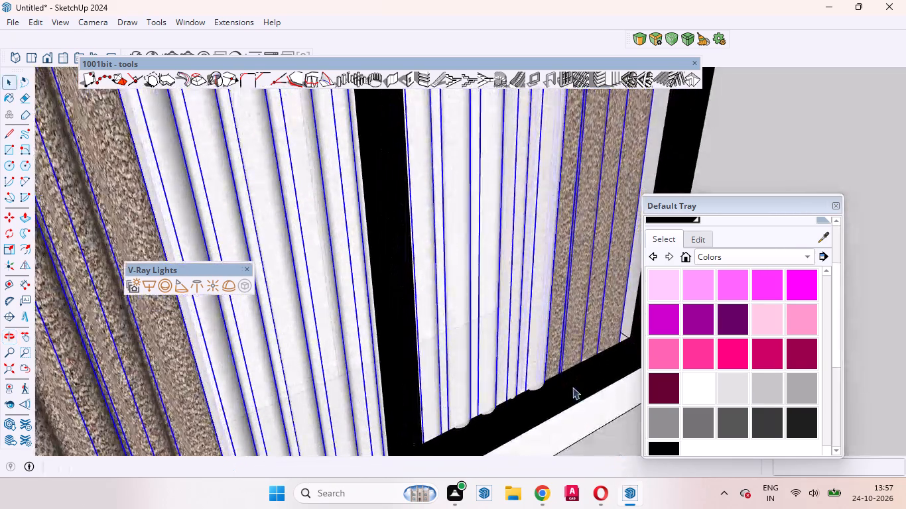
{"action": "left_click", "coordinate": [508, 345]}
{"action": "key", "text": "m"}
{"action": "left_click", "coordinate": [508, 345]}
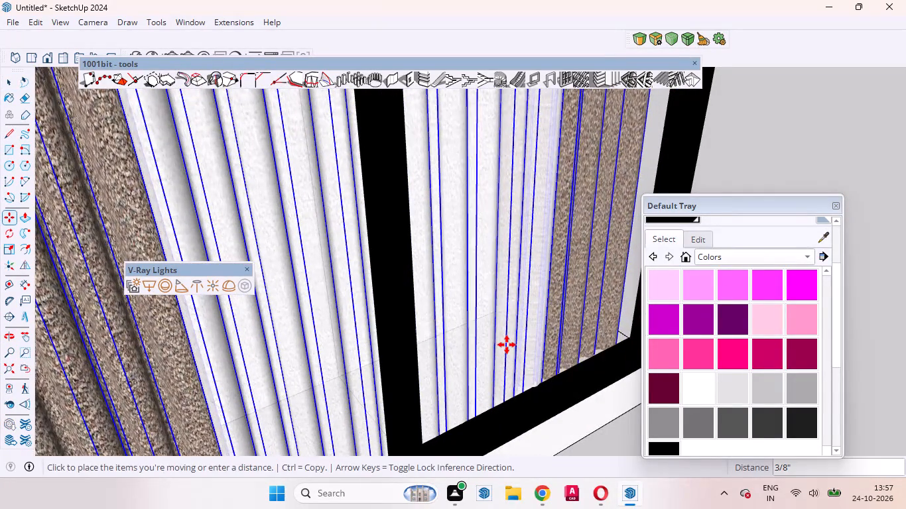
{"action": "left_click", "coordinate": [505, 343]}
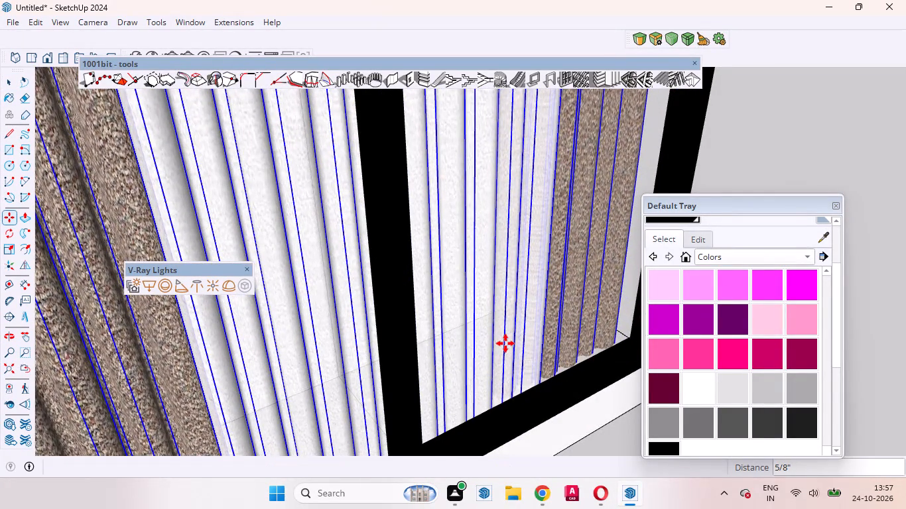
{"action": "key", "text": "space"}
Examine the curtain's fit behind the side window from outside the building.
{"action": "scroll", "coordinate": [452, 304], "scroll_direction": "down", "scroll_amount": 15}
{"action": "middle_click_drag", "start_coordinate": [458, 309], "coordinate": [378, 300]}
{"action": "scroll", "coordinate": [381, 282], "scroll_direction": "up", "scroll_amount": 1}
{"action": "scroll", "coordinate": [387, 272], "scroll_direction": "down", "scroll_amount": 4}
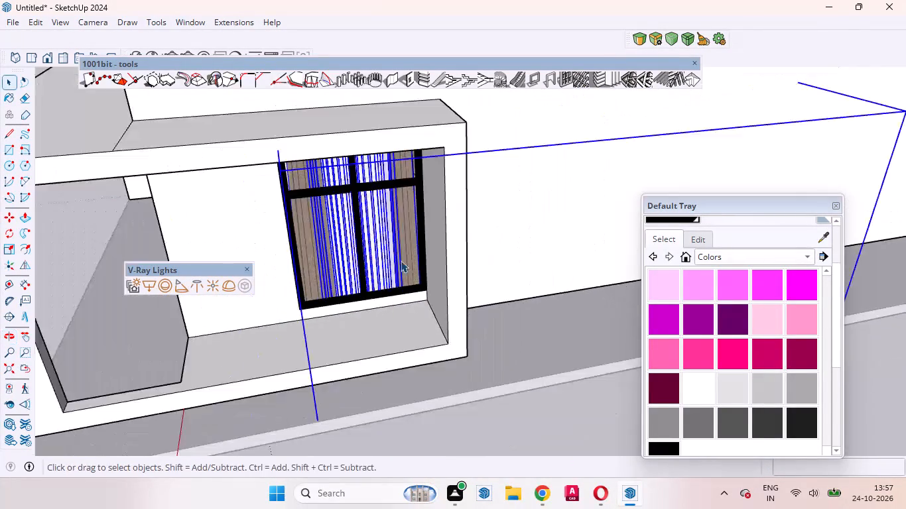
{"action": "scroll", "coordinate": [401, 260], "scroll_direction": "down", "scroll_amount": 10}
{"action": "left_click", "coordinate": [458, 353]}
{"action": "scroll", "coordinate": [340, 182], "scroll_direction": "up", "scroll_amount": 10}
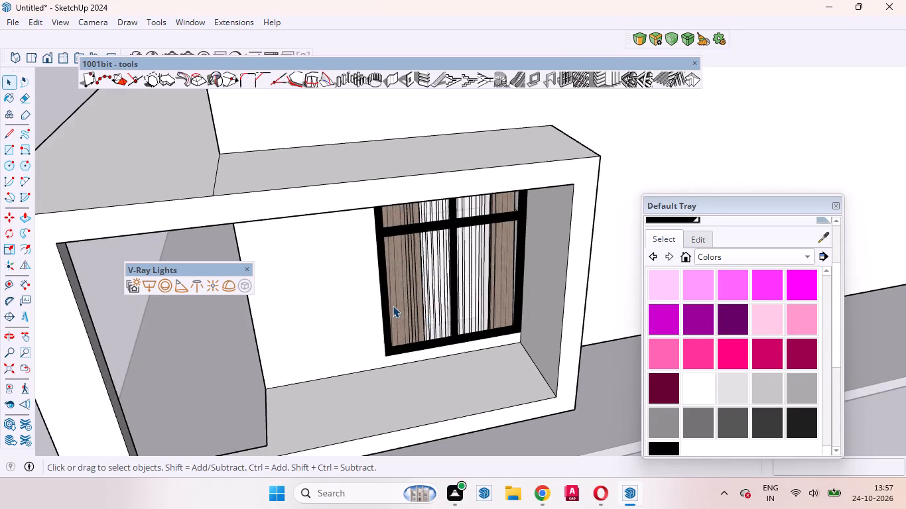
{"action": "left_click", "coordinate": [439, 311]}
{"action": "middle_click_drag", "start_coordinate": [423, 325], "coordinate": [373, 262]}
{"action": "scroll", "coordinate": [435, 394], "scroll_direction": "down", "scroll_amount": 8}
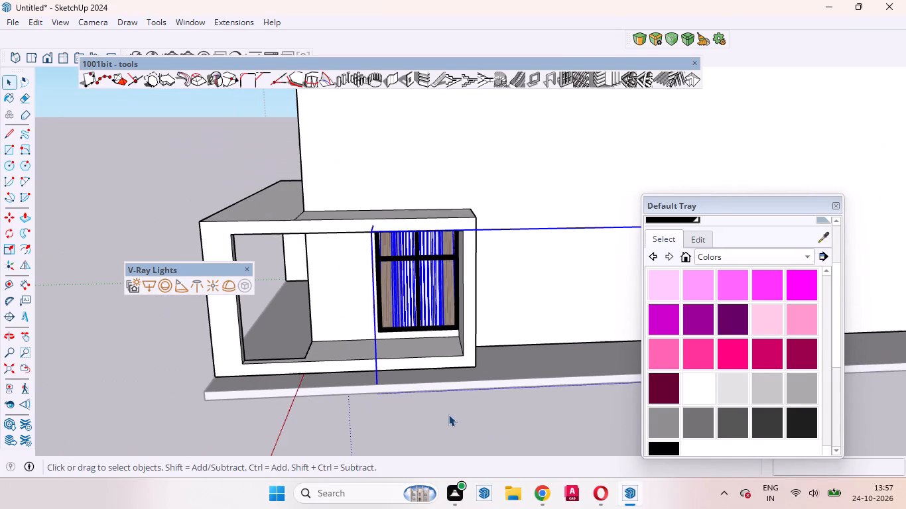
Start a rectangle over the side window from a midpoint on its black frame.
{"action": "scroll", "coordinate": [389, 266], "scroll_direction": "up", "scroll_amount": 9}
{"action": "key", "text": "r"}
{"action": "scroll", "coordinate": [430, 294], "scroll_direction": "up", "scroll_amount": 3}
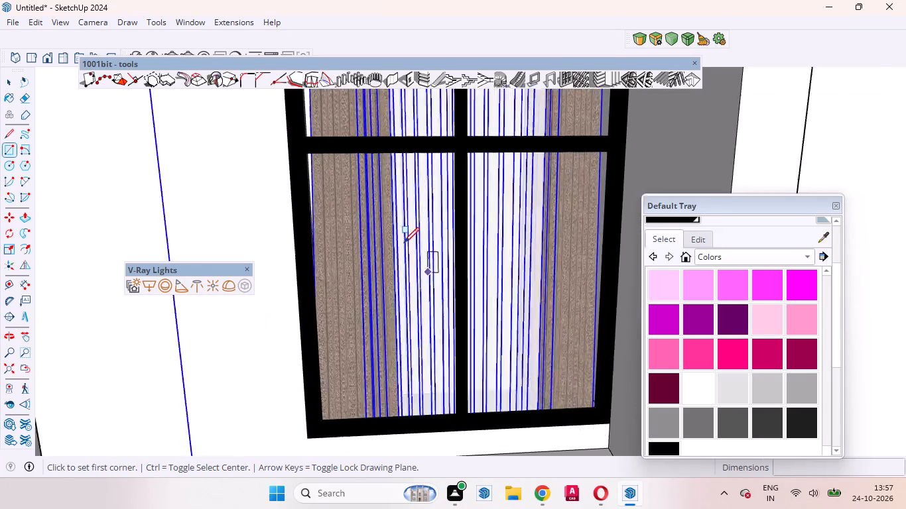
{"action": "scroll", "coordinate": [404, 243], "scroll_direction": "up", "scroll_amount": 6}
{"action": "middle_click_drag", "start_coordinate": [284, 129], "coordinate": [196, 125]}
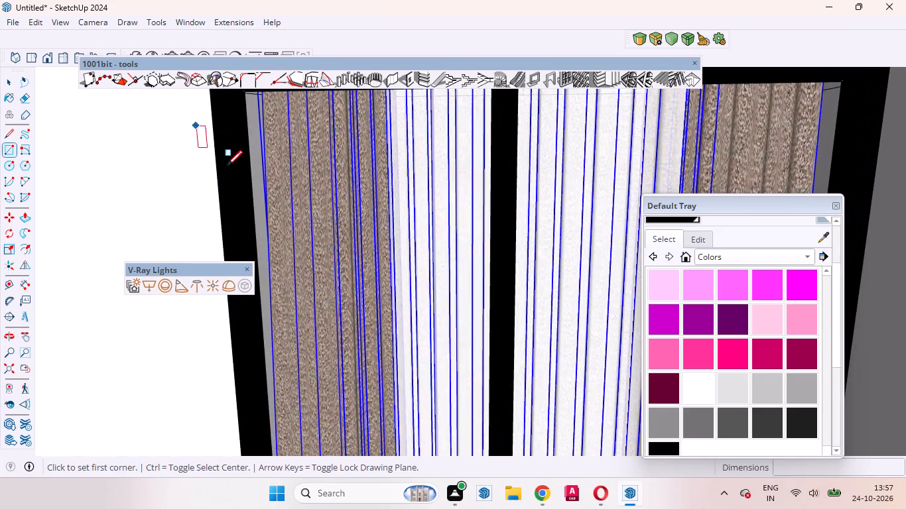
{"action": "scroll", "coordinate": [421, 339], "scroll_direction": "down", "scroll_amount": 4}
{"action": "scroll", "coordinate": [313, 192], "scroll_direction": "up", "scroll_amount": 7}
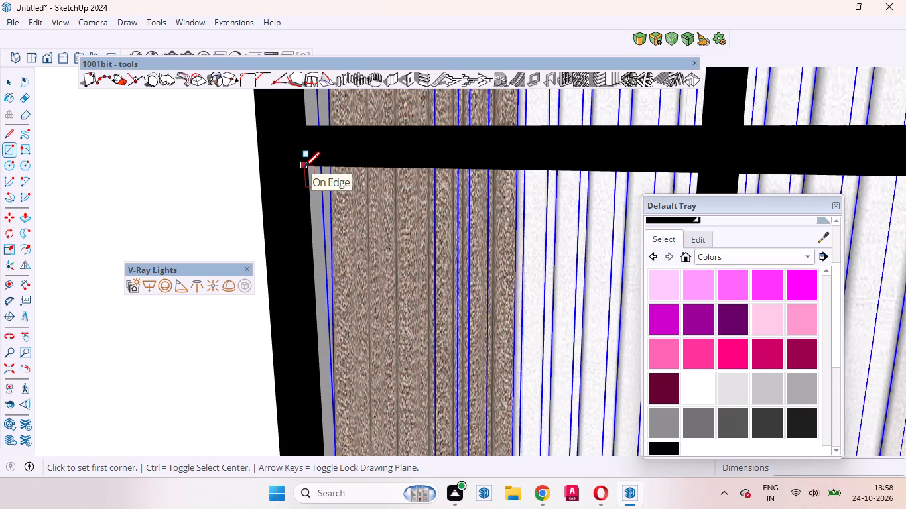
{"action": "scroll", "coordinate": [306, 183], "scroll_direction": "up", "scroll_amount": 1}
{"action": "middle_click_drag", "start_coordinate": [306, 183], "coordinate": [253, 175]}
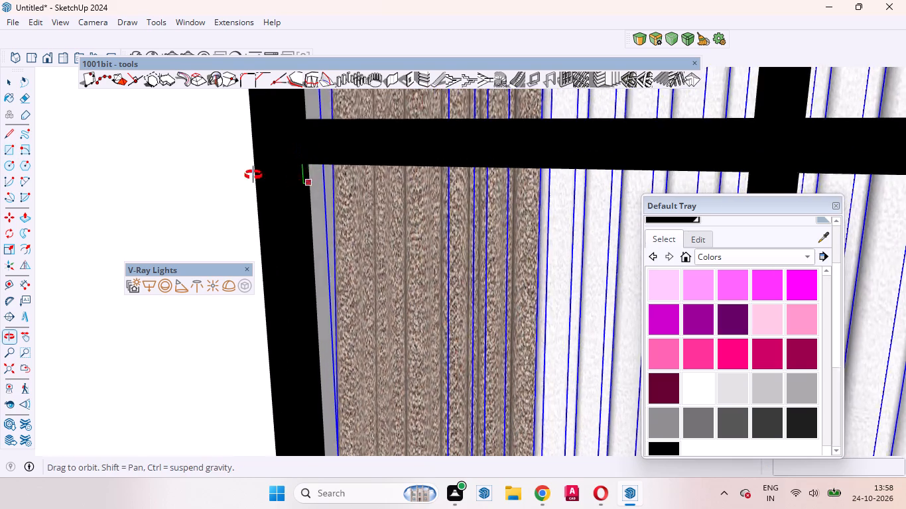
{"action": "middle_click_drag", "start_coordinate": [253, 175], "coordinate": [177, 138]}
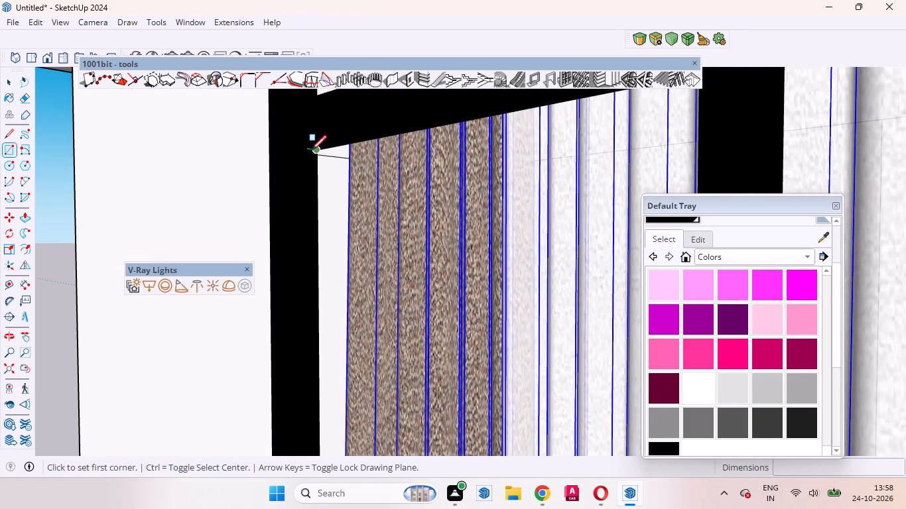
{"action": "scroll", "coordinate": [310, 150], "scroll_direction": "up", "scroll_amount": 10}
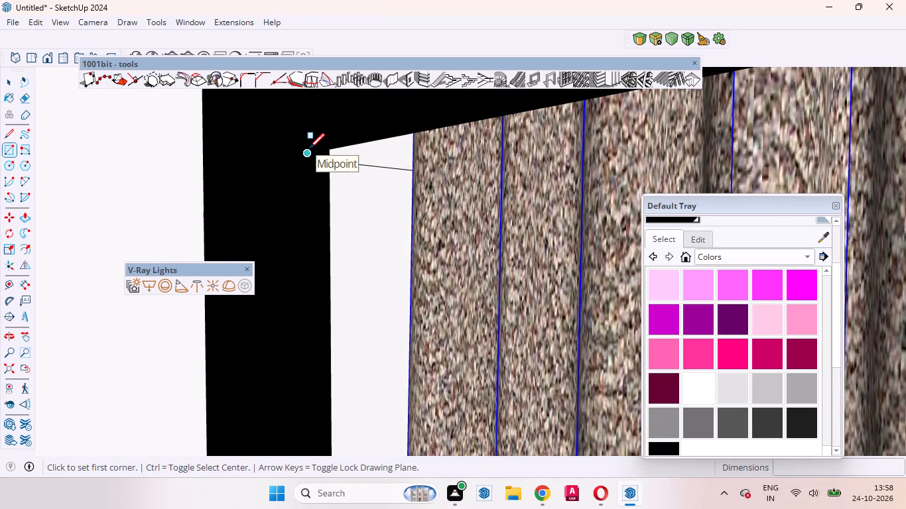
{"action": "left_click", "coordinate": [309, 148]}
{"action": "scroll", "coordinate": [350, 260], "scroll_direction": "down", "scroll_amount": 20}
{"action": "scroll", "coordinate": [350, 260], "scroll_direction": "down", "scroll_amount": 3}
{"action": "scroll", "coordinate": [389, 260], "scroll_direction": "up", "scroll_amount": 1}
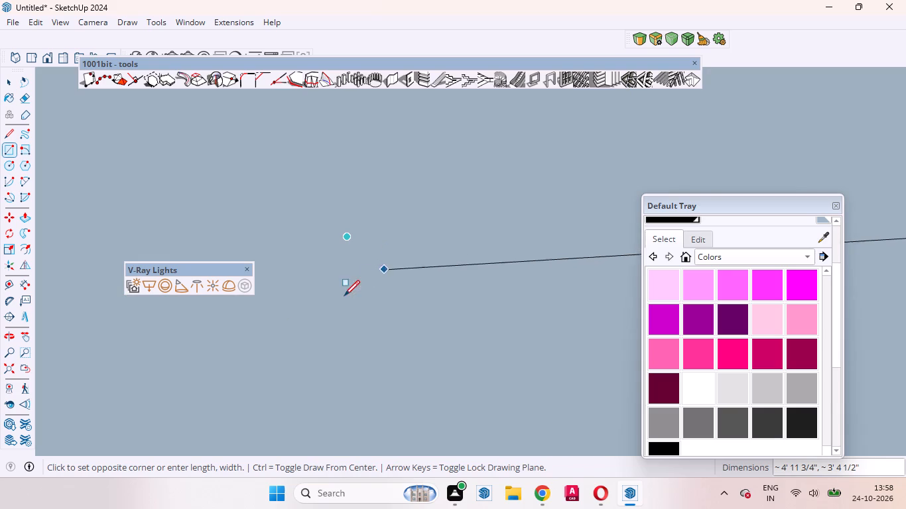
{"action": "left_click", "coordinate": [13, 369]}
{"action": "scroll", "coordinate": [421, 395], "scroll_direction": "down", "scroll_amount": 8}
{"action": "middle_click_drag", "start_coordinate": [321, 381], "coordinate": [423, 406]}
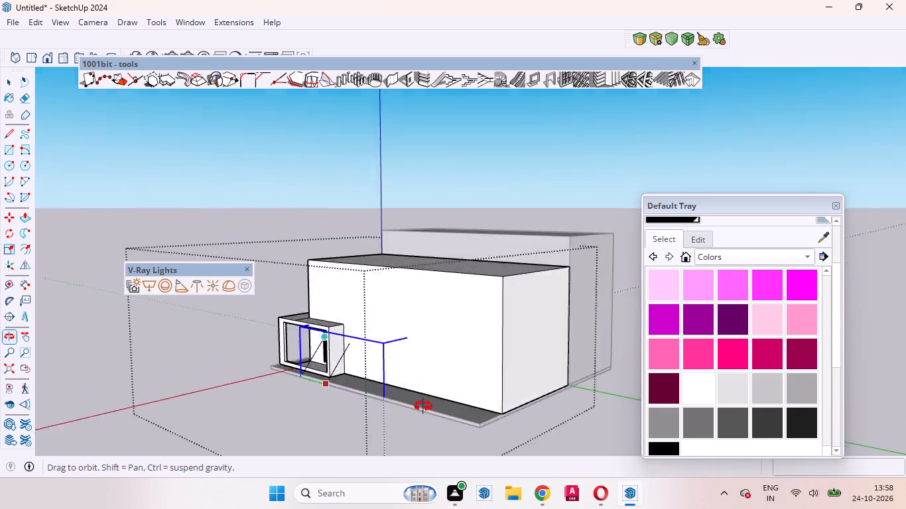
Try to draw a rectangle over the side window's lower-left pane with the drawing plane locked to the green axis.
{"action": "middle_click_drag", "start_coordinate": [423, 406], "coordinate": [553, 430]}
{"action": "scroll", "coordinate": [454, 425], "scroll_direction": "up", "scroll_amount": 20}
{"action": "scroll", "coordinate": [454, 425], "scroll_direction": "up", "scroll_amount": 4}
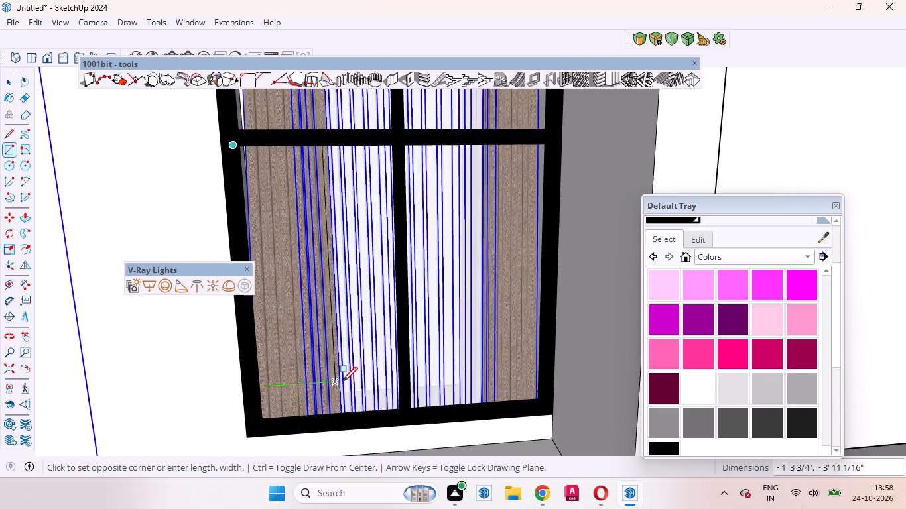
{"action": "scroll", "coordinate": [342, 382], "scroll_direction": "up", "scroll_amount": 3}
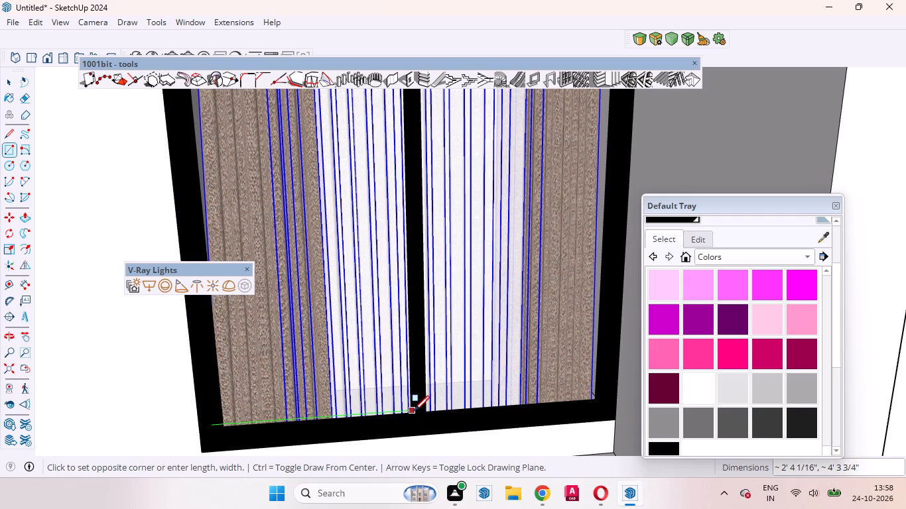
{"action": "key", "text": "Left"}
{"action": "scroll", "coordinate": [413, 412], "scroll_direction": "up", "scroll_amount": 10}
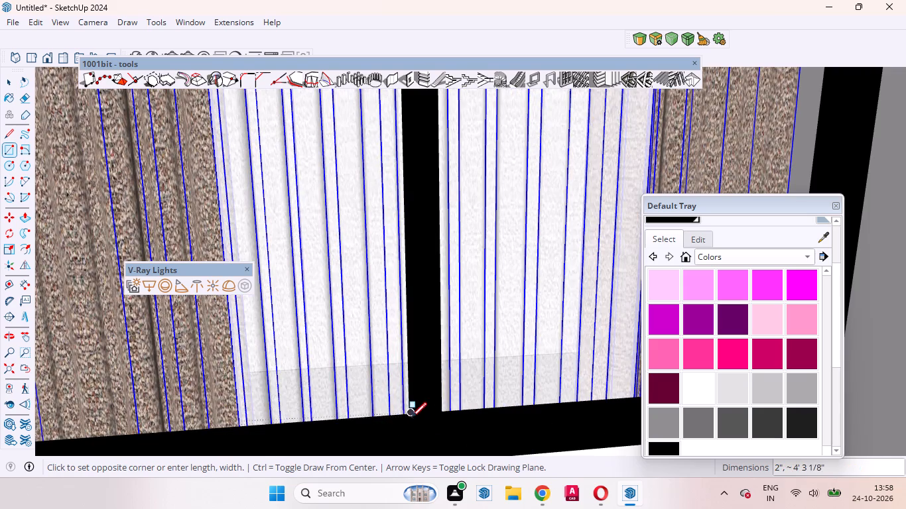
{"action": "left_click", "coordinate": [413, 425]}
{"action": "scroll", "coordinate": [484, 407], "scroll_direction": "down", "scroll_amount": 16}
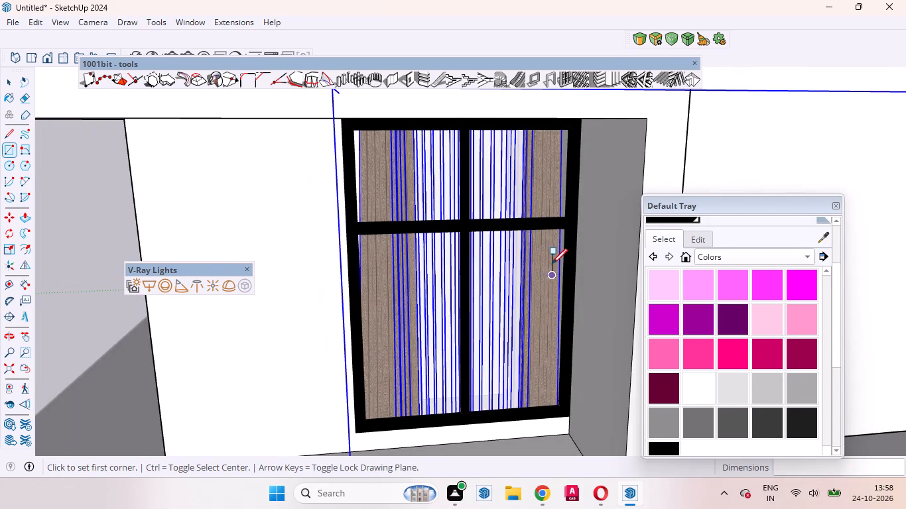
Draw a rectangle filling the side window's lower-right pane, locked to the red axis, about 2' 3 1/16" by 4' 5 1/16".
{"action": "scroll", "coordinate": [551, 261], "scroll_direction": "up", "scroll_amount": 11}
{"action": "middle_click_drag", "start_coordinate": [512, 272], "coordinate": [665, 168]}
{"action": "scroll", "coordinate": [572, 168], "scroll_direction": "up", "scroll_amount": 3}
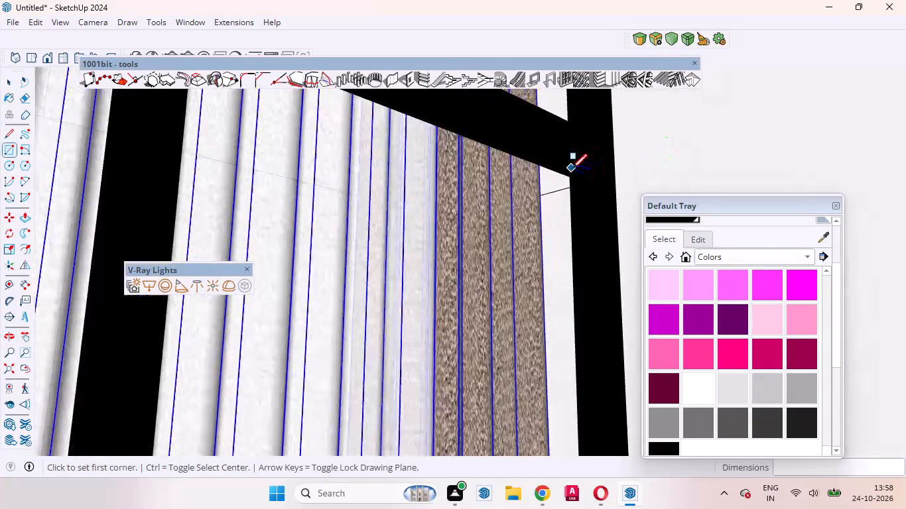
{"action": "scroll", "coordinate": [572, 169], "scroll_direction": "up", "scroll_amount": 6}
{"action": "left_click", "coordinate": [585, 172]}
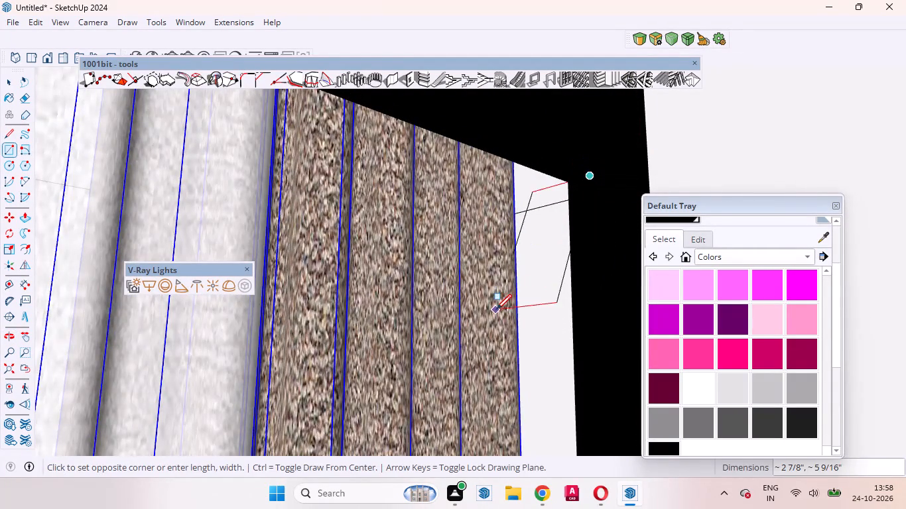
{"action": "scroll", "coordinate": [496, 310], "scroll_direction": "down", "scroll_amount": 20}
{"action": "scroll", "coordinate": [496, 310], "scroll_direction": "down", "scroll_amount": 2}
{"action": "scroll", "coordinate": [436, 395], "scroll_direction": "down", "scroll_amount": 6}
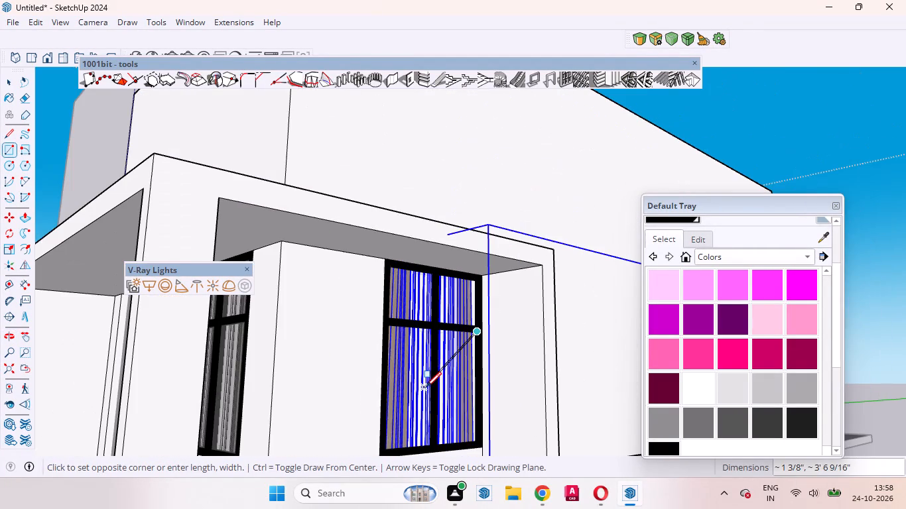
{"action": "key", "text": "Right"}
{"action": "scroll", "coordinate": [439, 427], "scroll_direction": "down", "scroll_amount": 4}
{"action": "scroll", "coordinate": [440, 441], "scroll_direction": "up", "scroll_amount": 13}
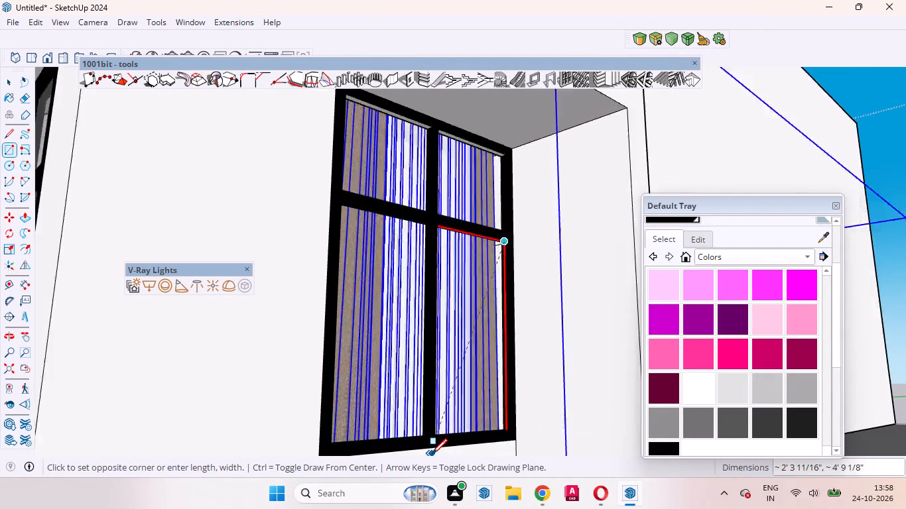
{"action": "scroll", "coordinate": [432, 454], "scroll_direction": "up", "scroll_amount": 1}
{"action": "left_click", "coordinate": [437, 429]}
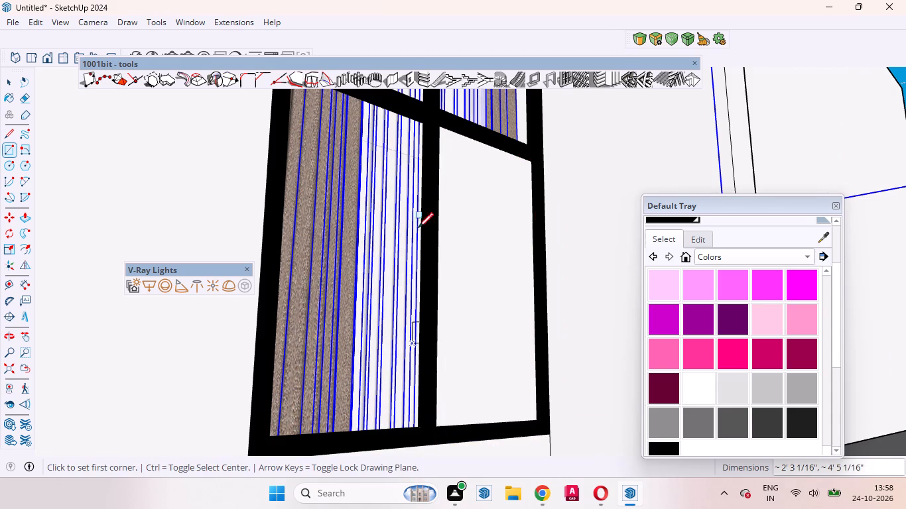
Draw a rectangle filling the side window's lower-left pane, locked to the red axis, about 2' 3 1/16" by 4' 5 1/16".
{"action": "scroll", "coordinate": [411, 130], "scroll_direction": "up", "scroll_amount": 10}
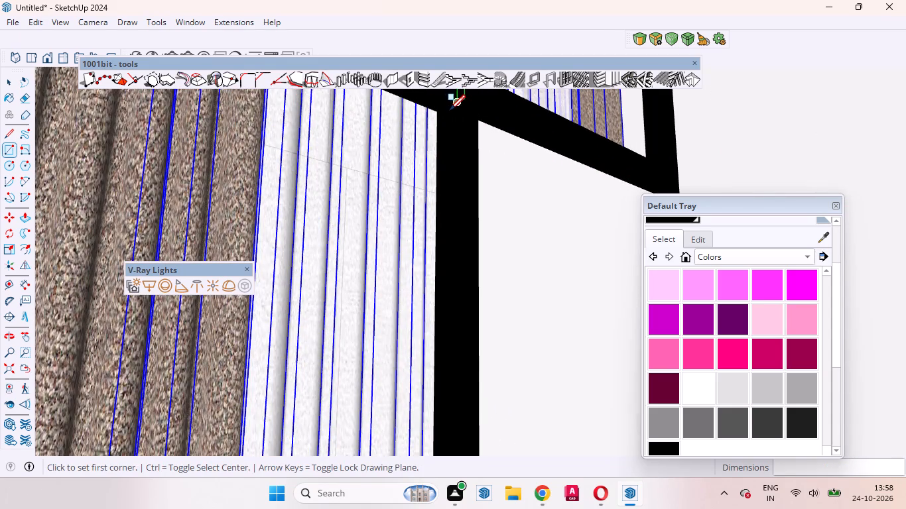
{"action": "left_click", "coordinate": [446, 107]}
{"action": "scroll", "coordinate": [432, 253], "scroll_direction": "down", "scroll_amount": 2}
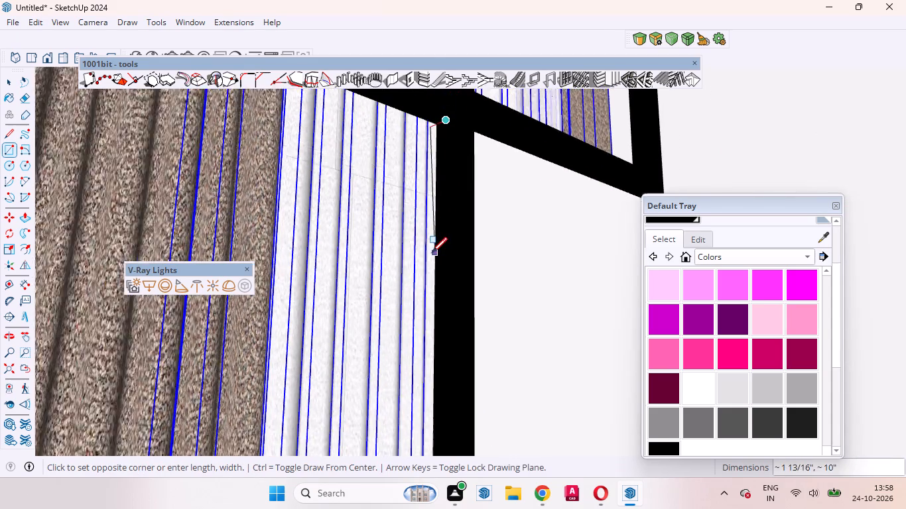
{"action": "scroll", "coordinate": [432, 253], "scroll_direction": "down", "scroll_amount": 18}
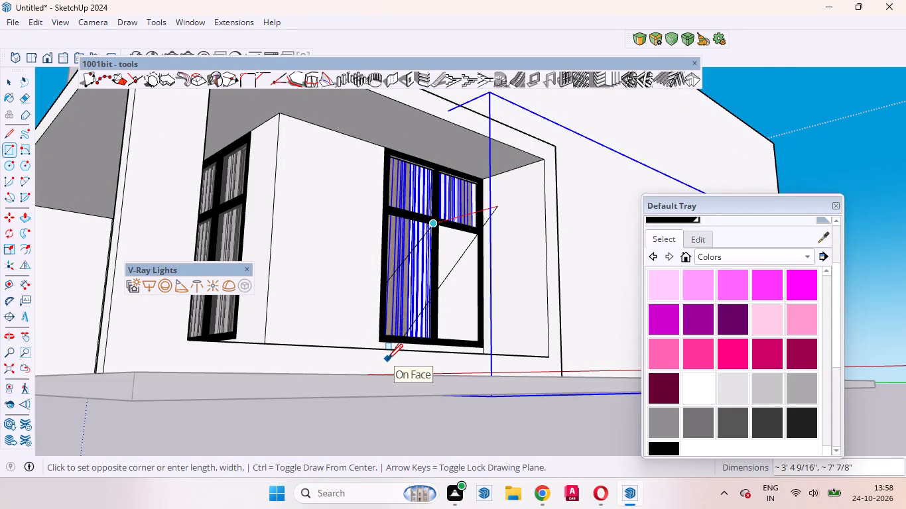
{"action": "key", "text": "Right"}
{"action": "scroll", "coordinate": [390, 359], "scroll_direction": "up", "scroll_amount": 9}
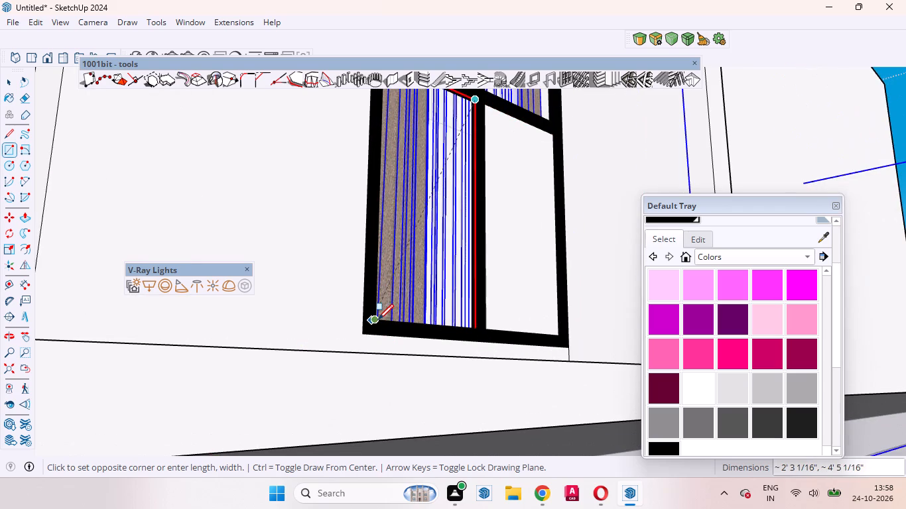
{"action": "left_click", "coordinate": [377, 319]}
Draw a rectangle filling the side window's upper-right pane, locked to the red axis, about 2' 3 1/16" by 1' 11 5/8".
{"action": "scroll", "coordinate": [403, 347], "scroll_direction": "down", "scroll_amount": 11}
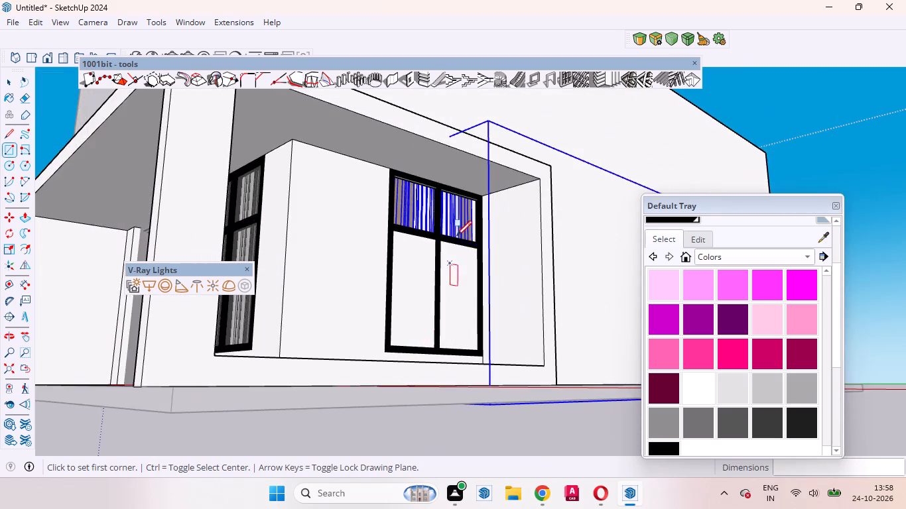
{"action": "scroll", "coordinate": [474, 212], "scroll_direction": "up", "scroll_amount": 18}
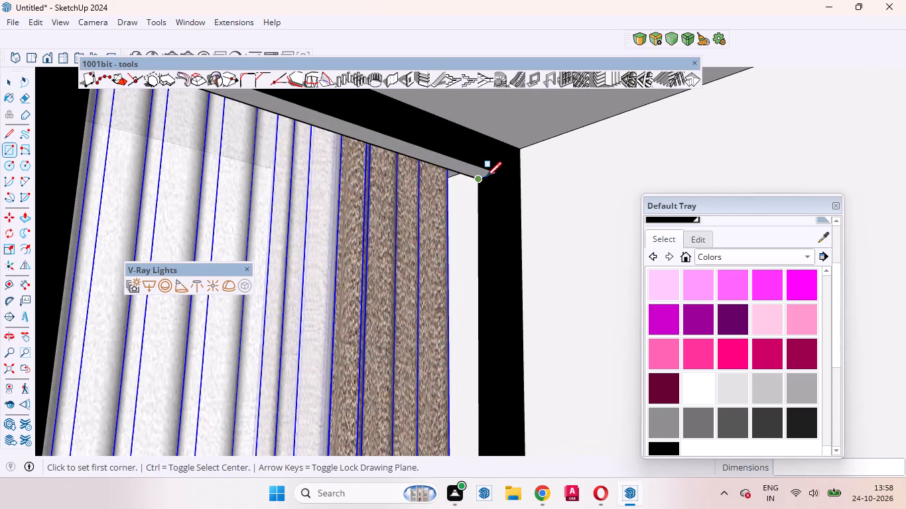
{"action": "left_click", "coordinate": [488, 177]}
{"action": "scroll", "coordinate": [397, 329], "scroll_direction": "down", "scroll_amount": 10}
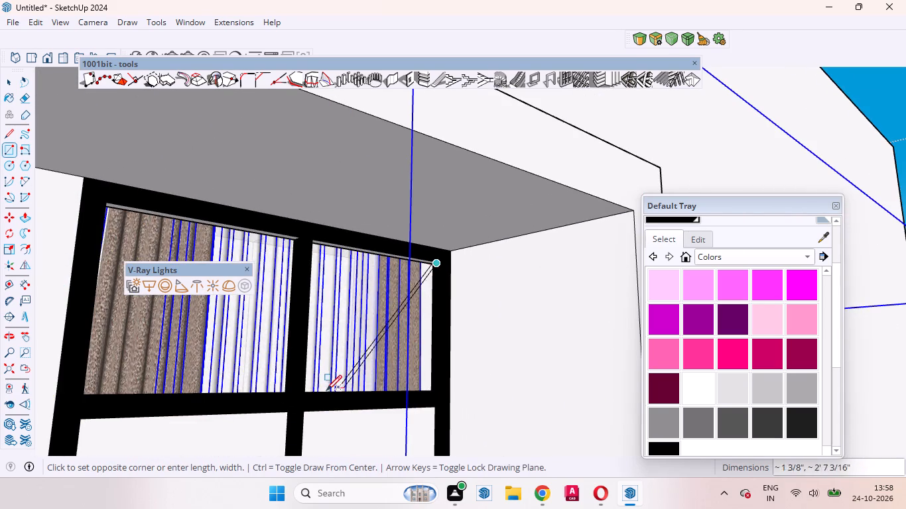
{"action": "key", "text": "Right"}
{"action": "scroll", "coordinate": [308, 394], "scroll_direction": "up", "scroll_amount": 5}
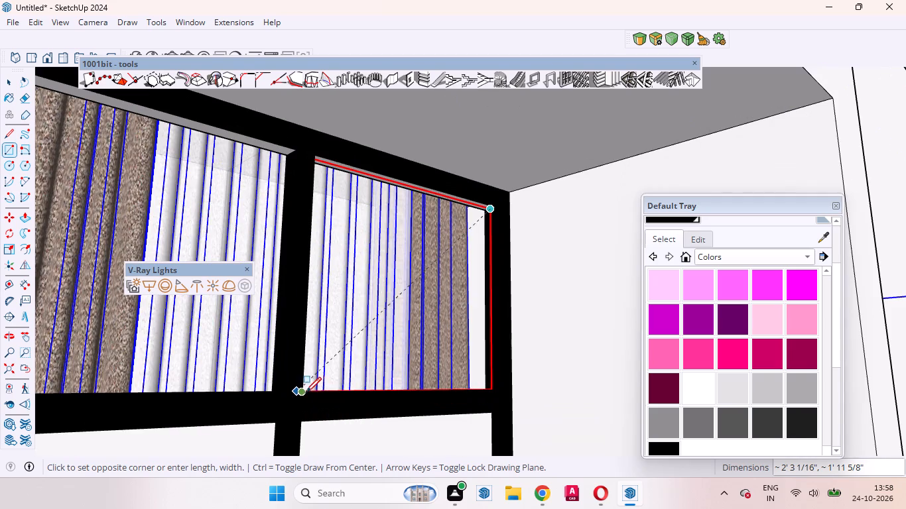
{"action": "left_click", "coordinate": [304, 393]}
Draw a rectangle filling the side window's upper-left pane, locked to the red axis, about 2' 3 1/16" by 1' 11 5/8".
{"action": "scroll", "coordinate": [480, 365], "scroll_direction": "down", "scroll_amount": 5}
{"action": "scroll", "coordinate": [357, 262], "scroll_direction": "up", "scroll_amount": 8}
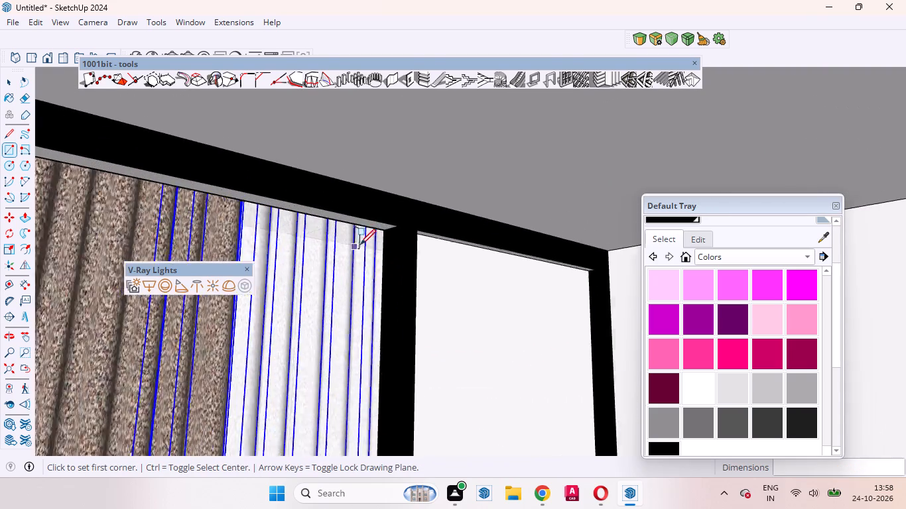
{"action": "scroll", "coordinate": [360, 245], "scroll_direction": "up", "scroll_amount": 6}
{"action": "left_click", "coordinate": [424, 209]}
{"action": "scroll", "coordinate": [409, 359], "scroll_direction": "down", "scroll_amount": 7}
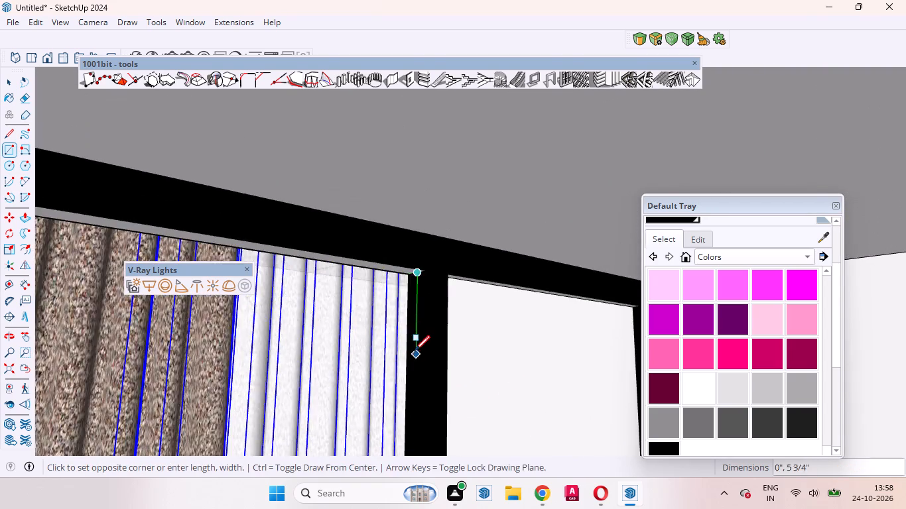
{"action": "scroll", "coordinate": [415, 351], "scroll_direction": "down", "scroll_amount": 15}
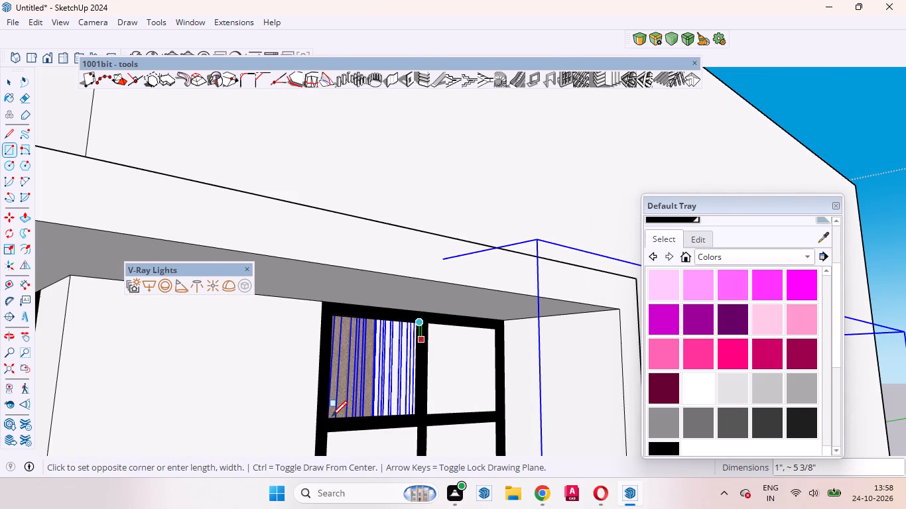
{"action": "key", "text": "Right"}
{"action": "scroll", "coordinate": [328, 417], "scroll_direction": "up", "scroll_amount": 5}
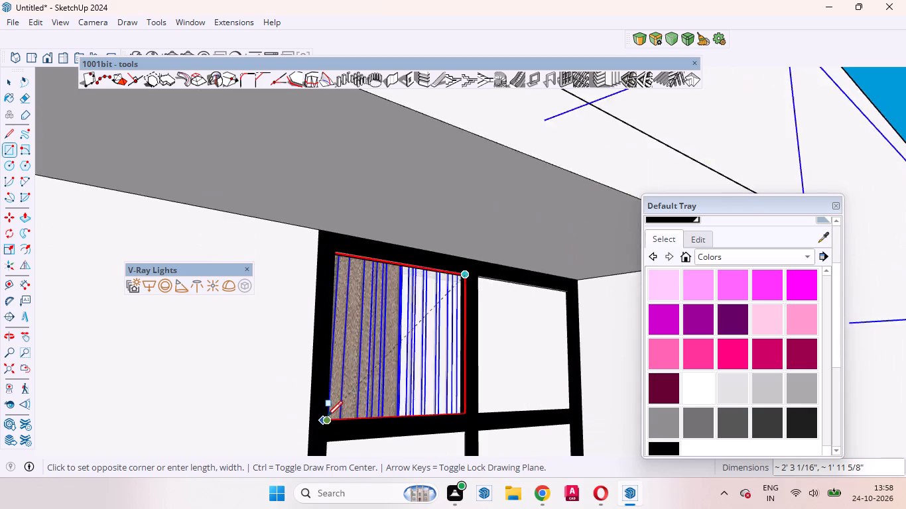
{"action": "scroll", "coordinate": [327, 416], "scroll_direction": "up", "scroll_amount": 5}
{"action": "left_click", "coordinate": [324, 426]}
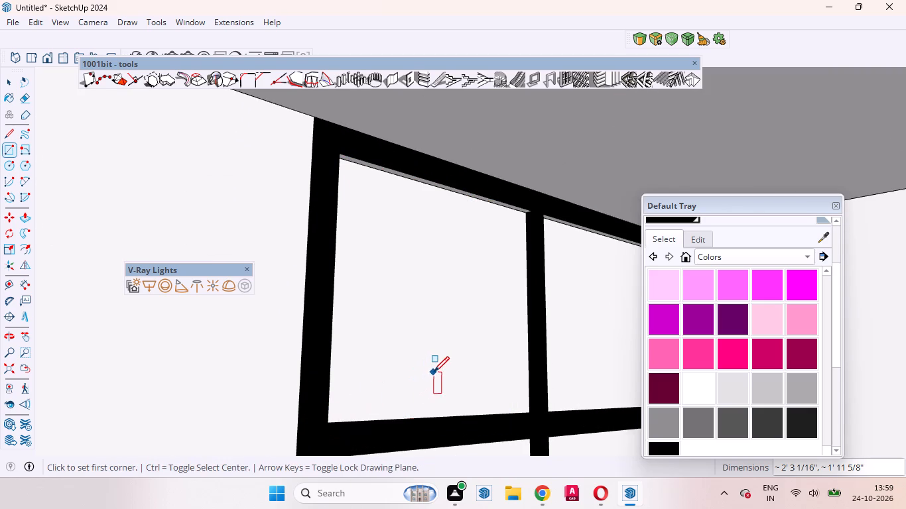
{"action": "key", "text": "space"}
Paint the two grey underside faces of the side window's top frame, above the upper panes, black.
{"action": "scroll", "coordinate": [572, 219], "scroll_direction": "up", "scroll_amount": 13}
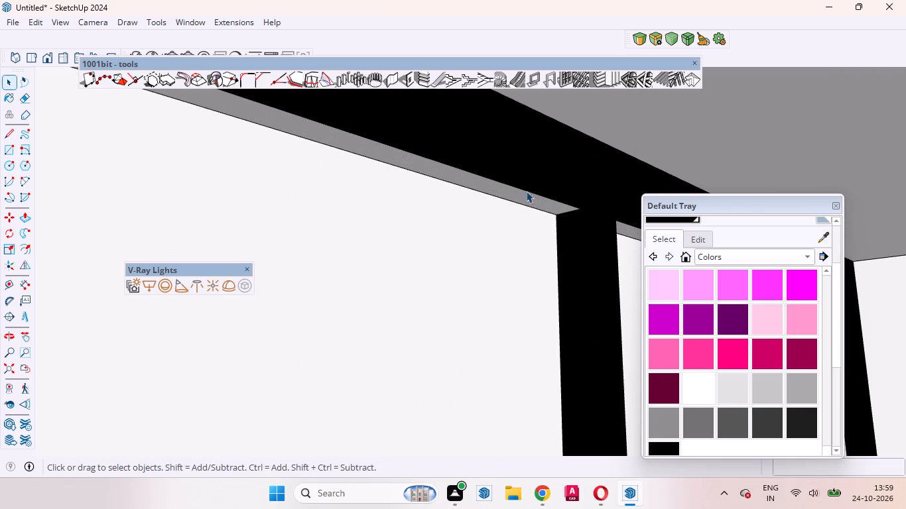
{"action": "left_click", "coordinate": [526, 199]}
{"action": "left_click", "coordinate": [677, 223]}
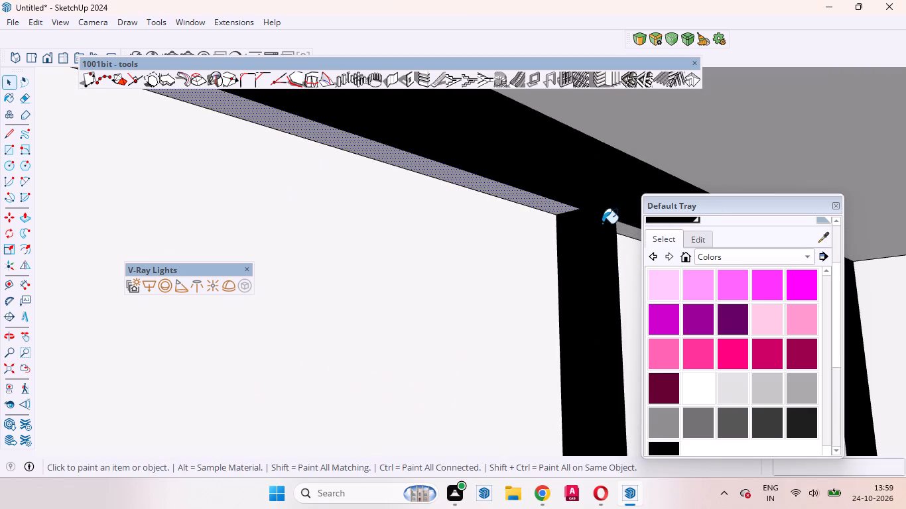
{"action": "left_click", "coordinate": [531, 205]}
{"action": "scroll", "coordinate": [402, 201], "scroll_direction": "down", "scroll_amount": 4}
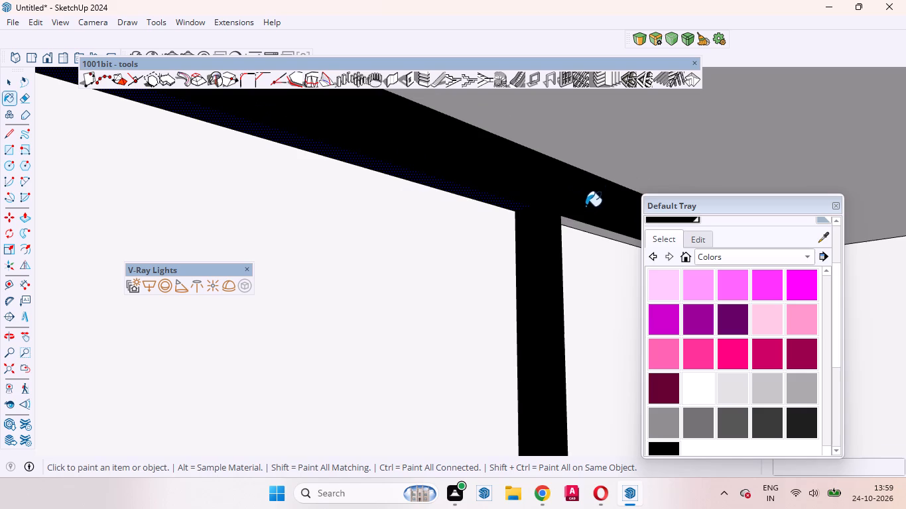
{"action": "left_click", "coordinate": [571, 225]}
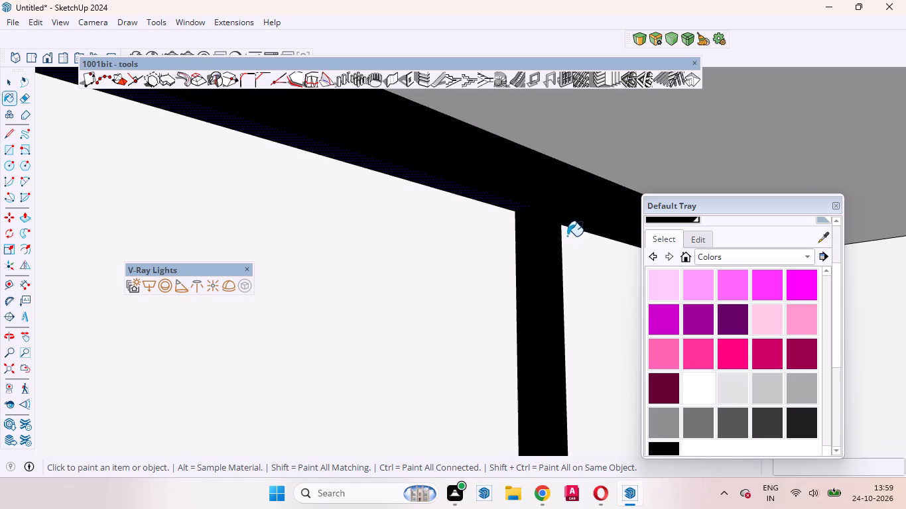
{"action": "key", "text": "space"}
Sample the glass material from the front window and paint it onto all four panes of the side window.
{"action": "scroll", "coordinate": [521, 247], "scroll_direction": "down", "scroll_amount": 20}
{"action": "scroll", "coordinate": [521, 247], "scroll_direction": "down", "scroll_amount": 13}
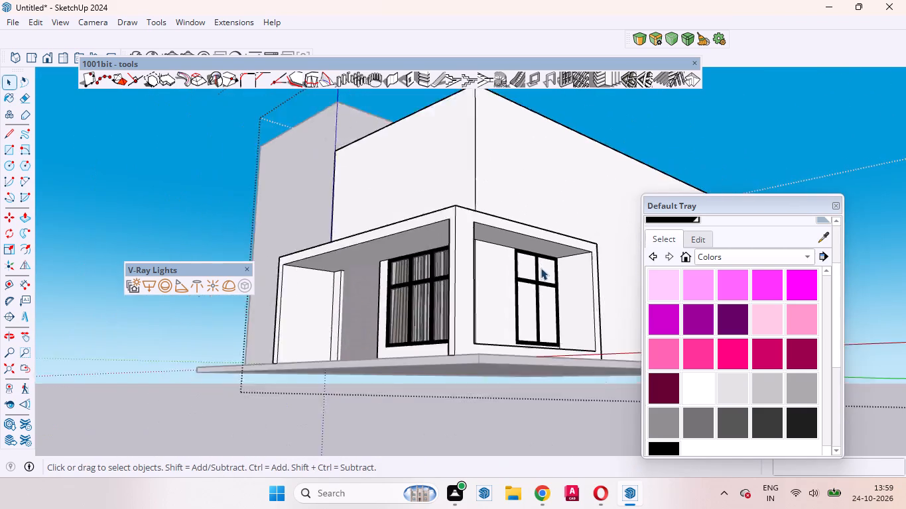
{"action": "scroll", "coordinate": [541, 268], "scroll_direction": "down", "scroll_amount": 1}
{"action": "middle_click_drag", "start_coordinate": [533, 329], "coordinate": [596, 421]}
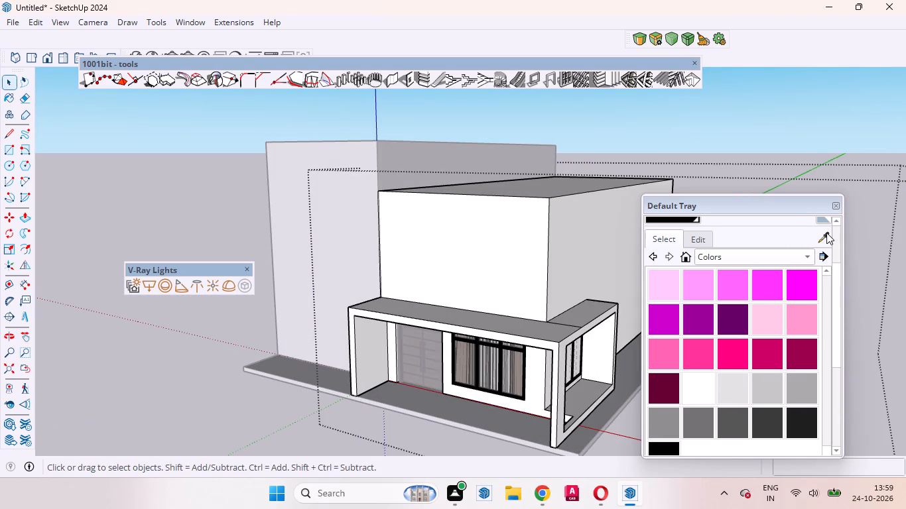
{"action": "left_click", "coordinate": [826, 233]}
{"action": "left_click", "coordinate": [509, 374]}
{"action": "scroll", "coordinate": [615, 393], "scroll_direction": "up", "scroll_amount": 3}
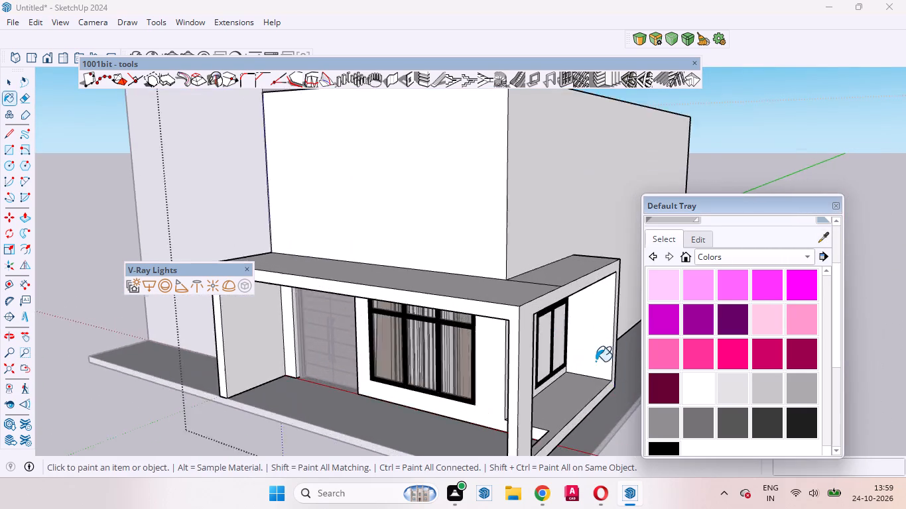
{"action": "scroll", "coordinate": [596, 361], "scroll_direction": "up", "scroll_amount": 10}
{"action": "left_click", "coordinate": [533, 339]}
{"action": "left_click", "coordinate": [560, 331]}
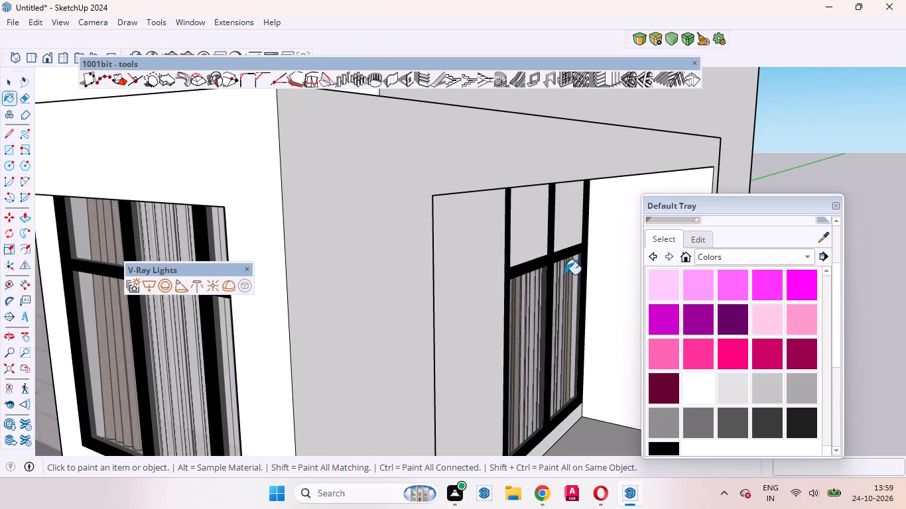
{"action": "left_click", "coordinate": [566, 232]}
{"action": "left_click", "coordinate": [525, 239]}
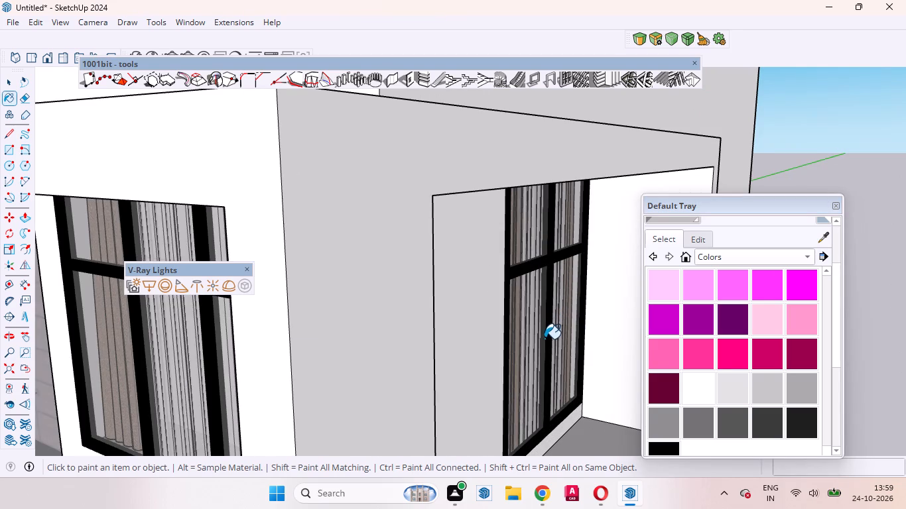
{"action": "key", "text": "space"}
Exit the open groups to return to the whole house model.
{"action": "scroll", "coordinate": [521, 342], "scroll_direction": "down", "scroll_amount": 15}
{"action": "left_click", "coordinate": [572, 418]}
{"action": "middle_click_drag", "start_coordinate": [426, 392], "coordinate": [461, 382]}
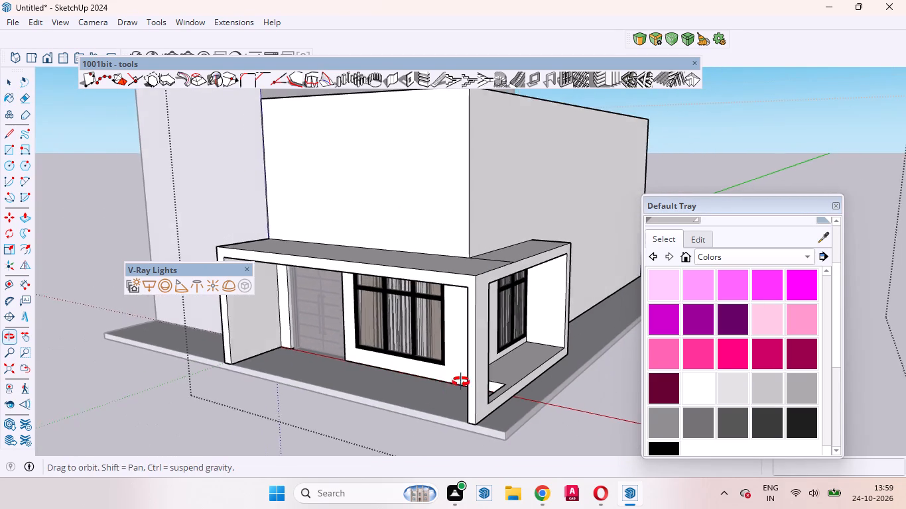
{"action": "middle_click_drag", "start_coordinate": [461, 382], "coordinate": [586, 337]}
{"action": "left_click", "coordinate": [381, 416]}
{"action": "left_click", "coordinate": [380, 409]}
Examine the front entrance door, its panel grooves and its black handles up close.
{"action": "middle_click_drag", "start_coordinate": [421, 351], "coordinate": [422, 412]}
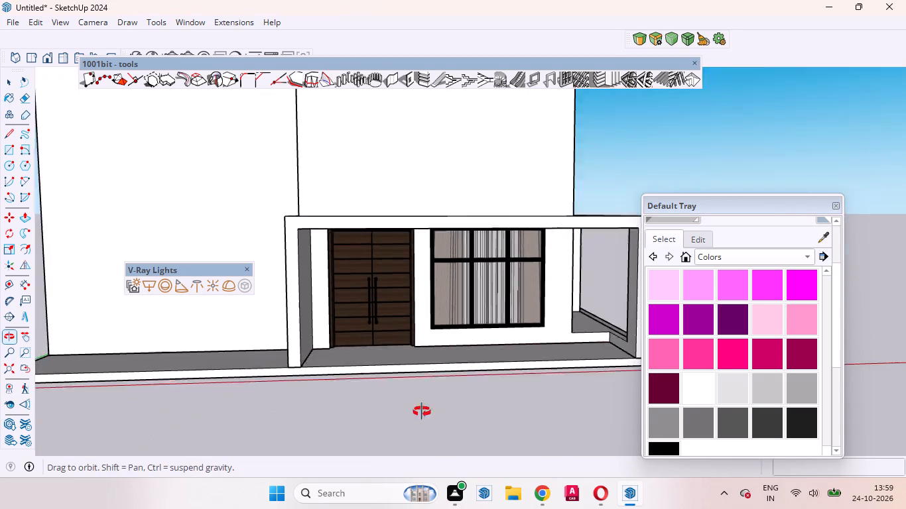
{"action": "middle_click_drag", "start_coordinate": [422, 412], "coordinate": [421, 428]}
{"action": "scroll", "coordinate": [384, 249], "scroll_direction": "up", "scroll_amount": 10}
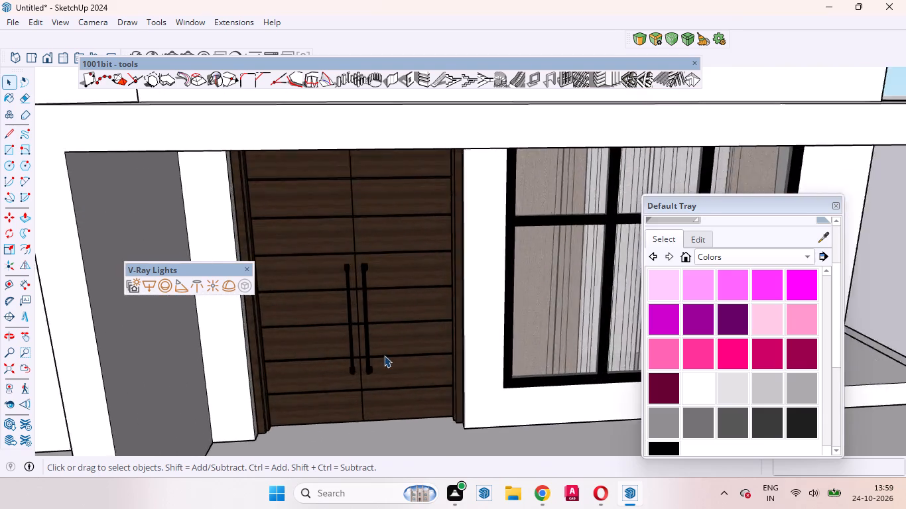
{"action": "scroll", "coordinate": [384, 355], "scroll_direction": "up", "scroll_amount": 2}
{"action": "middle_click_drag", "start_coordinate": [377, 361], "coordinate": [342, 361]}
{"action": "scroll", "coordinate": [350, 274], "scroll_direction": "up", "scroll_amount": 17}
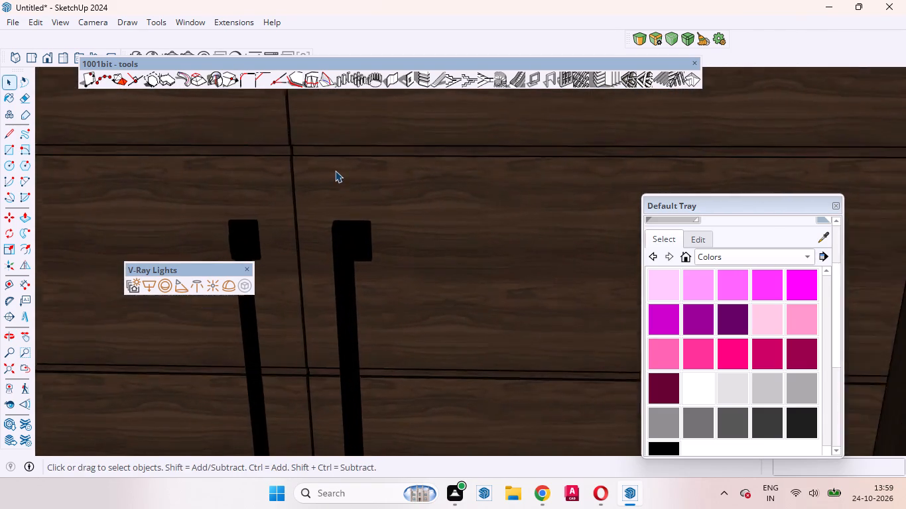
{"action": "scroll", "coordinate": [335, 170], "scroll_direction": "up", "scroll_amount": 6}
{"action": "scroll", "coordinate": [355, 235], "scroll_direction": "down", "scroll_amount": 8}
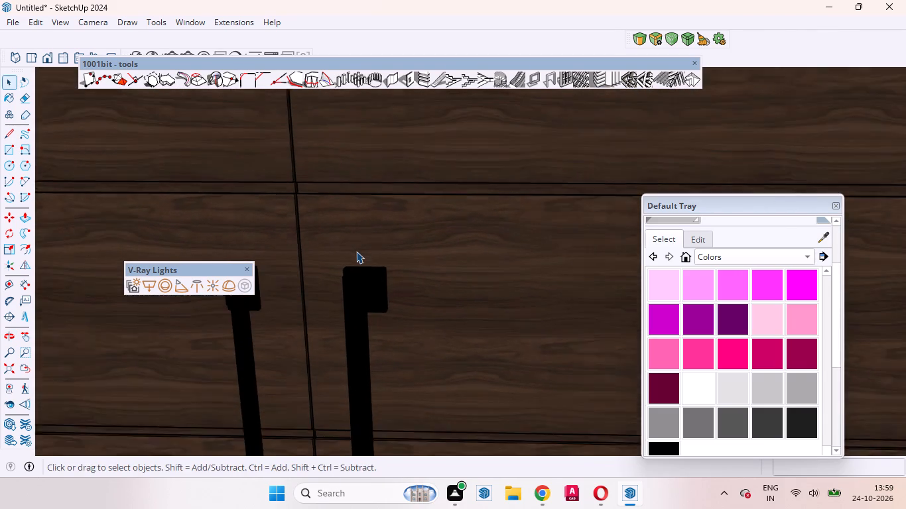
{"action": "middle_click_drag", "start_coordinate": [417, 285], "coordinate": [361, 312]}
{"action": "scroll", "coordinate": [384, 275], "scroll_direction": "down", "scroll_amount": 20}
{"action": "scroll", "coordinate": [384, 275], "scroll_direction": "down", "scroll_amount": 1}
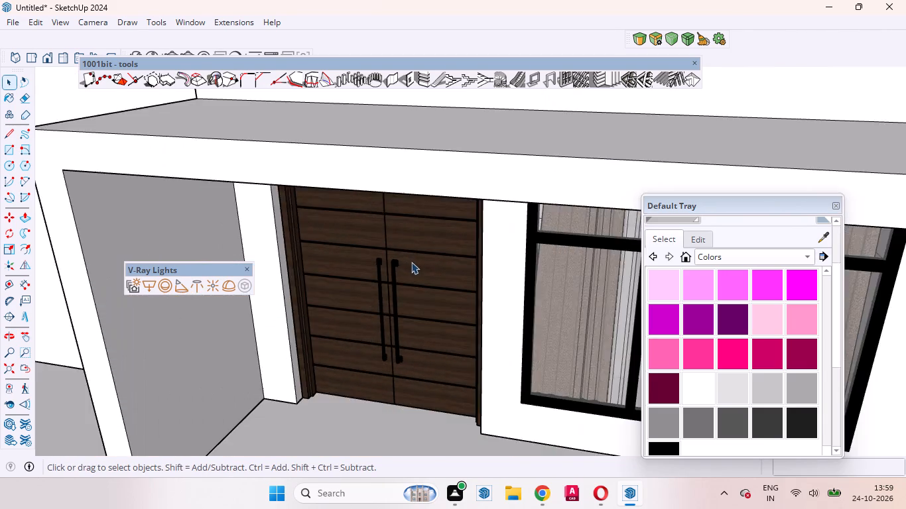
{"action": "scroll", "coordinate": [411, 262], "scroll_direction": "down", "scroll_amount": 3}
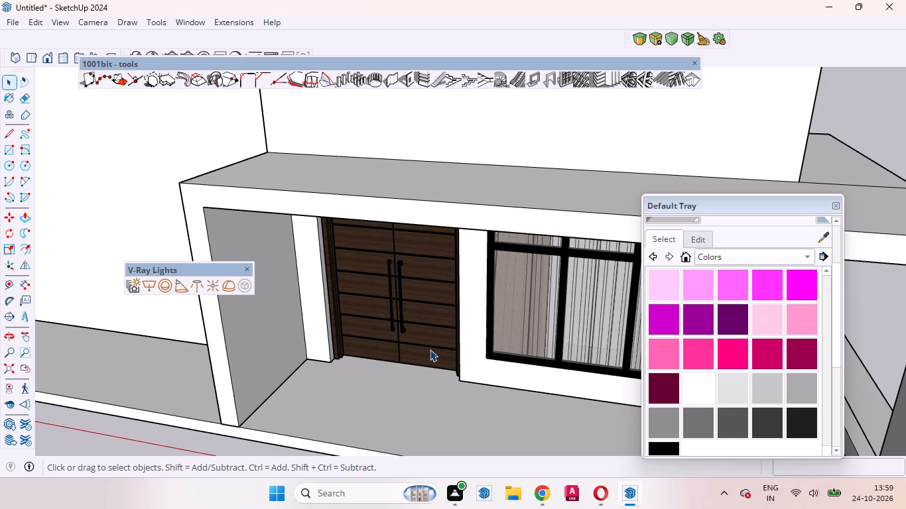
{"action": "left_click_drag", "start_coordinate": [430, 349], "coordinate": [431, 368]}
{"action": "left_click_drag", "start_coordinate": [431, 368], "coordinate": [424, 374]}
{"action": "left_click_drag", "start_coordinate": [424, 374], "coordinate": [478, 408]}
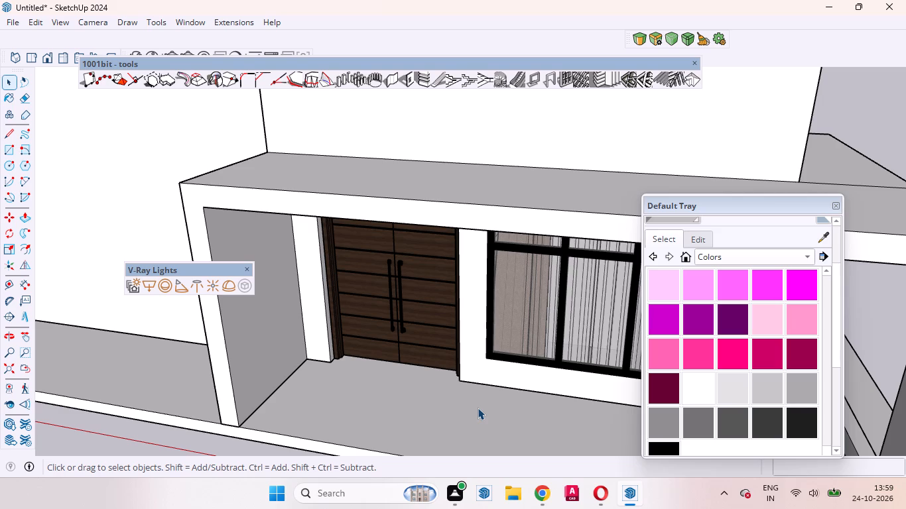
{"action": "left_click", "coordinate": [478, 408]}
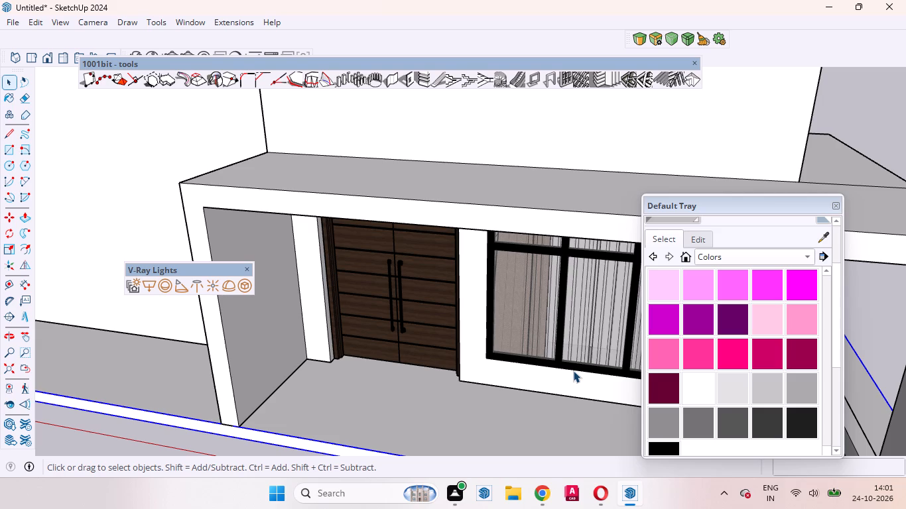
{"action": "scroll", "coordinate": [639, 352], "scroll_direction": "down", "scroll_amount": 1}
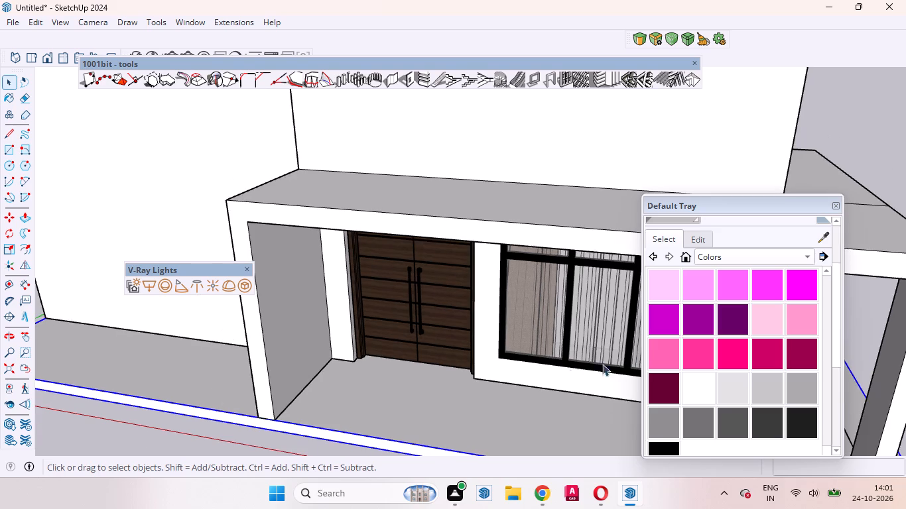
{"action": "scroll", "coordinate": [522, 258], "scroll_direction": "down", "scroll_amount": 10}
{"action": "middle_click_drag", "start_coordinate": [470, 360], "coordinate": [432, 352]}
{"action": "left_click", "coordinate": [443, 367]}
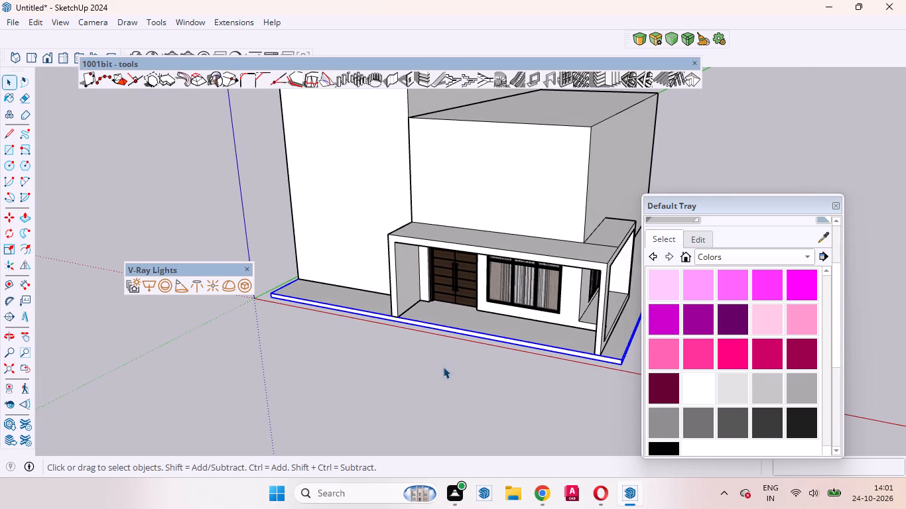
Examine the front window, the porch frame and the overall massing of the house.
{"action": "scroll", "coordinate": [525, 272], "scroll_direction": "up", "scroll_amount": 14}
{"action": "middle_click", "coordinate": [563, 319]}
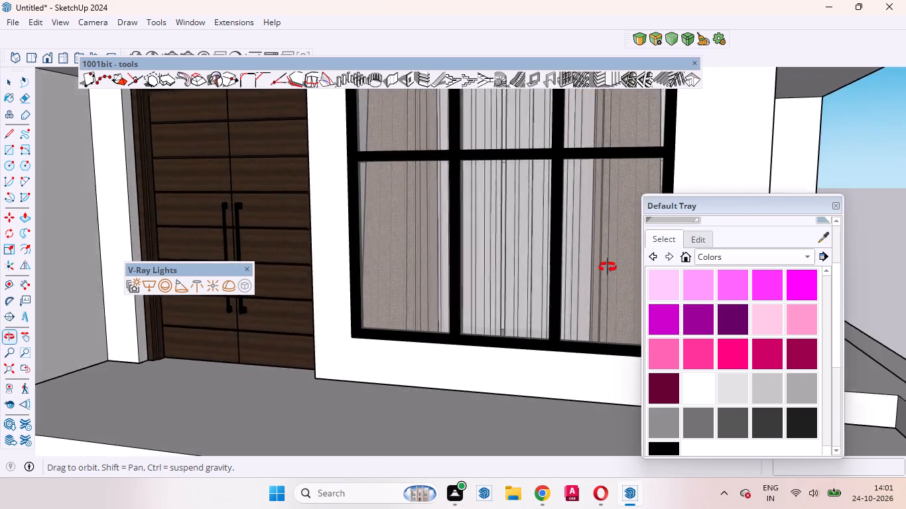
{"action": "scroll", "coordinate": [528, 313], "scroll_direction": "down", "scroll_amount": 8}
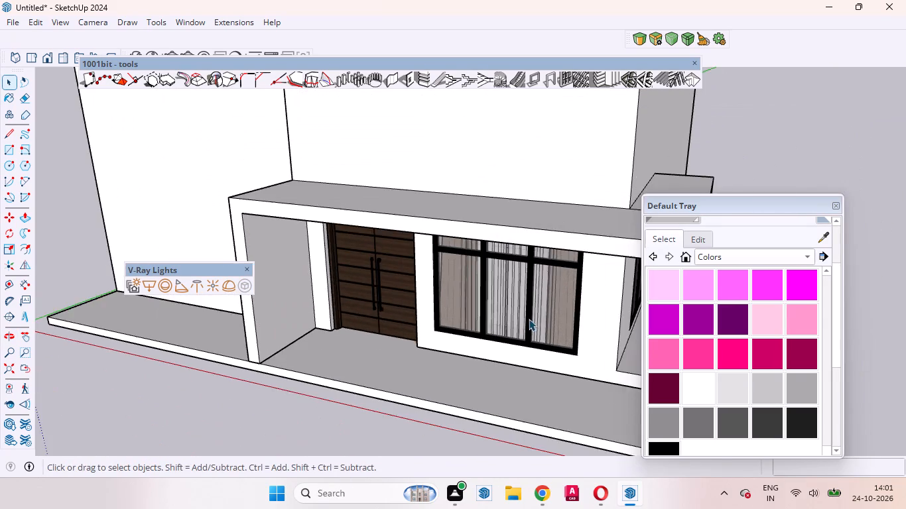
{"action": "middle_click_drag", "start_coordinate": [529, 321], "coordinate": [505, 365]}
{"action": "scroll", "coordinate": [505, 367], "scroll_direction": "up", "scroll_amount": 1}
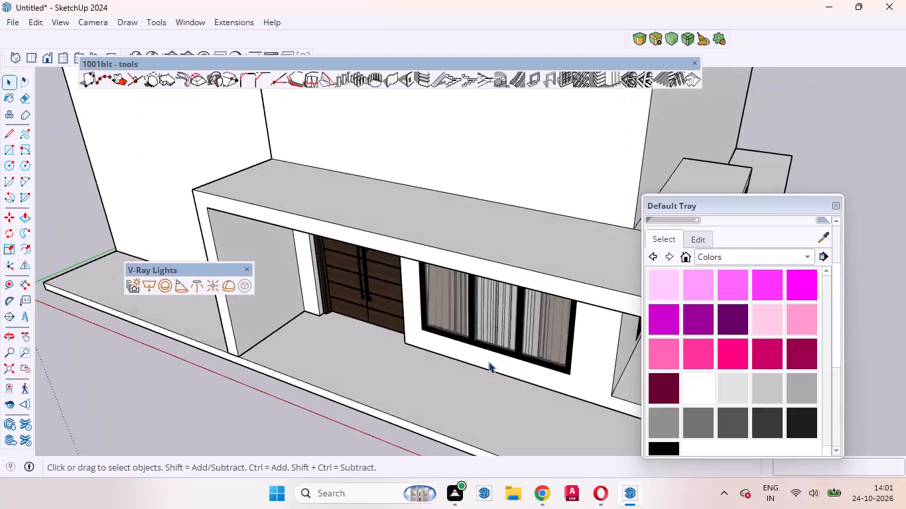
{"action": "scroll", "coordinate": [470, 312], "scroll_direction": "down", "scroll_amount": 9}
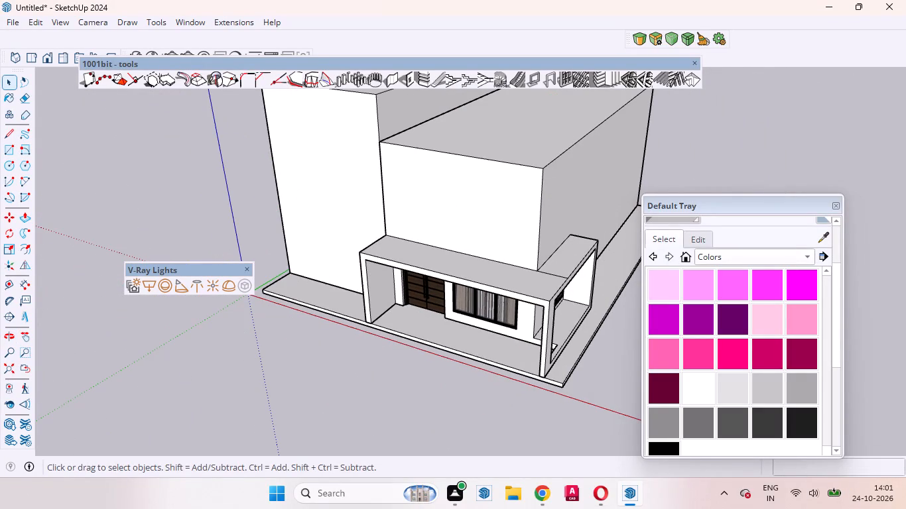
{"action": "scroll", "coordinate": [25, 433], "scroll_direction": "down", "scroll_amount": 4}
{"action": "scroll", "coordinate": [369, 268], "scroll_direction": "down", "scroll_amount": 8}
{"action": "middle_click_drag", "start_coordinate": [405, 317], "coordinate": [432, 278]}
{"action": "scroll", "coordinate": [432, 277], "scroll_direction": "up", "scroll_amount": 1}
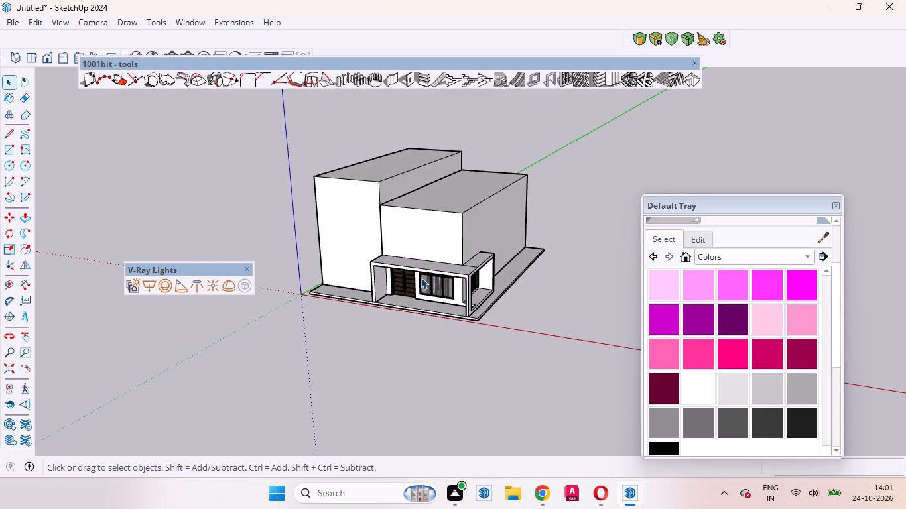
{"action": "scroll", "coordinate": [421, 275], "scroll_direction": "down", "scroll_amount": 3}
Open the base slab's group, push/pull its underside face downward by 18 inches, and exit the group.
{"action": "scroll", "coordinate": [429, 271], "scroll_direction": "up", "scroll_amount": 10}
{"action": "left_click", "coordinate": [424, 302]}
{"action": "left_click", "coordinate": [424, 307]}
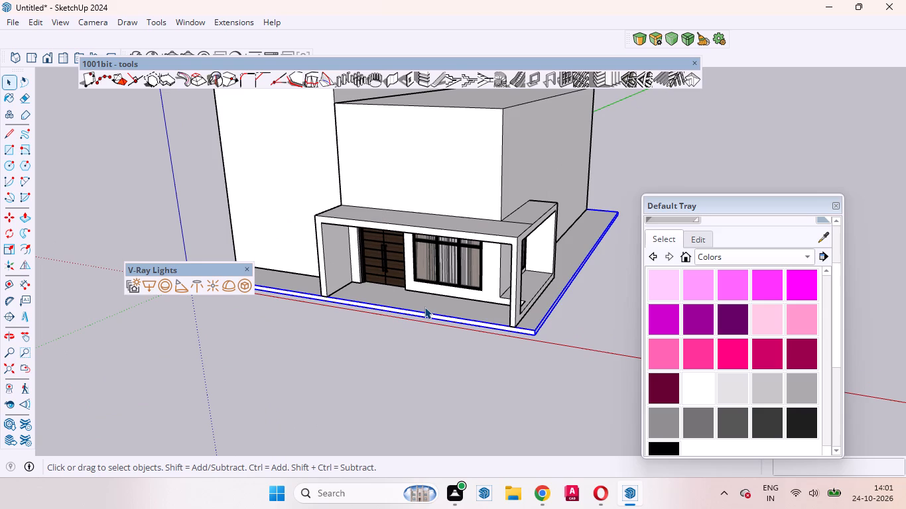
{"action": "double_click", "coordinate": [424, 307]}
{"action": "scroll", "coordinate": [423, 333], "scroll_direction": "up", "scroll_amount": 8}
{"action": "middle_click_drag", "start_coordinate": [423, 332], "coordinate": [419, 321]}
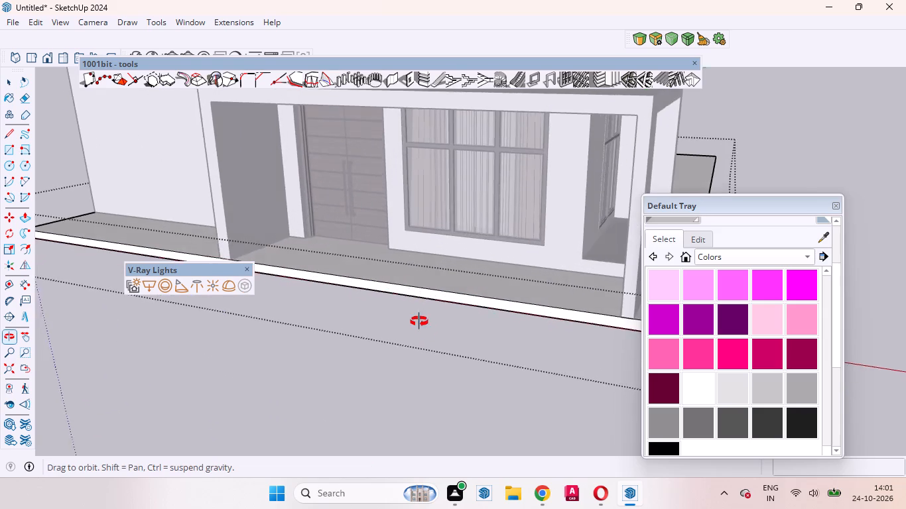
{"action": "middle_click_drag", "start_coordinate": [419, 321], "coordinate": [440, 202]}
{"action": "left_click", "coordinate": [418, 264]}
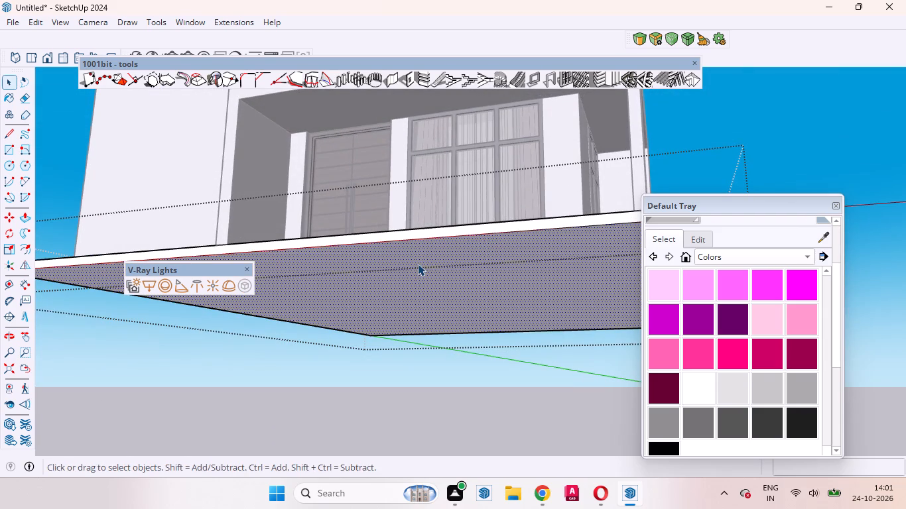
{"action": "key", "text": "p"}
{"action": "left_click_drag", "start_coordinate": [418, 263], "coordinate": [418, 279]}
{"action": "type", "text": "18"}
{"action": "key", "text": "Return"}
{"action": "key", "text": "space"}
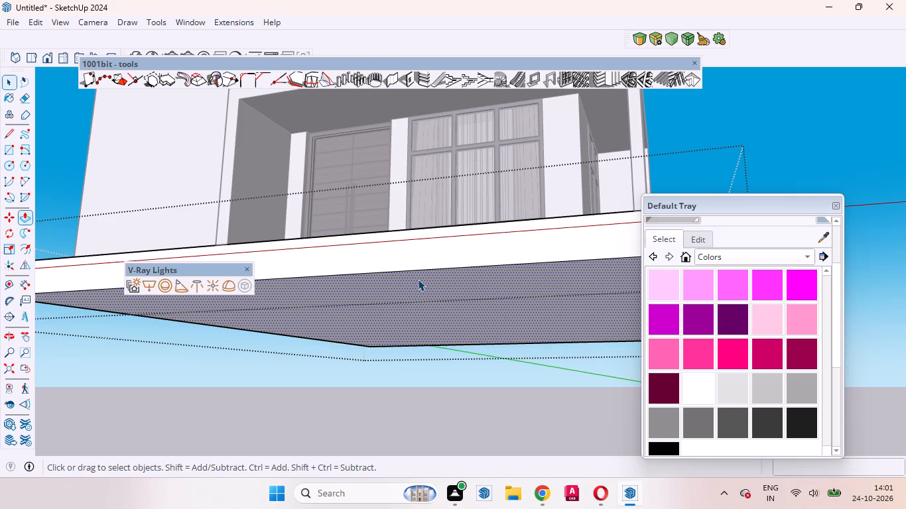
{"action": "middle_click_drag", "start_coordinate": [435, 223], "coordinate": [462, 386]}
{"action": "scroll", "coordinate": [438, 304], "scroll_direction": "down", "scroll_amount": 8}
{"action": "left_click", "coordinate": [456, 364]}
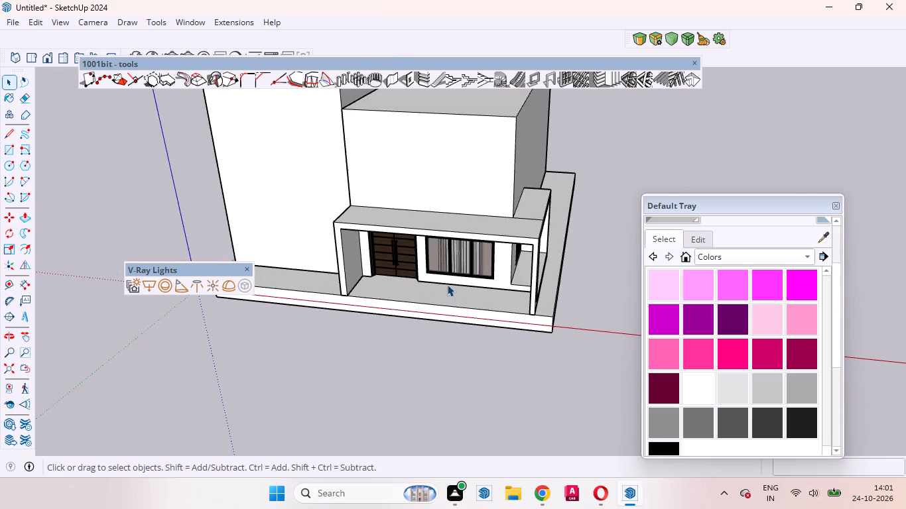
Inside the base slab's group, draw two vertical 2' lines down its front face, aligned with both edges of the porch column beside the door.
{"action": "scroll", "coordinate": [455, 288], "scroll_direction": "up", "scroll_amount": 4}
{"action": "middle_click_drag", "start_coordinate": [448, 342], "coordinate": [466, 280]}
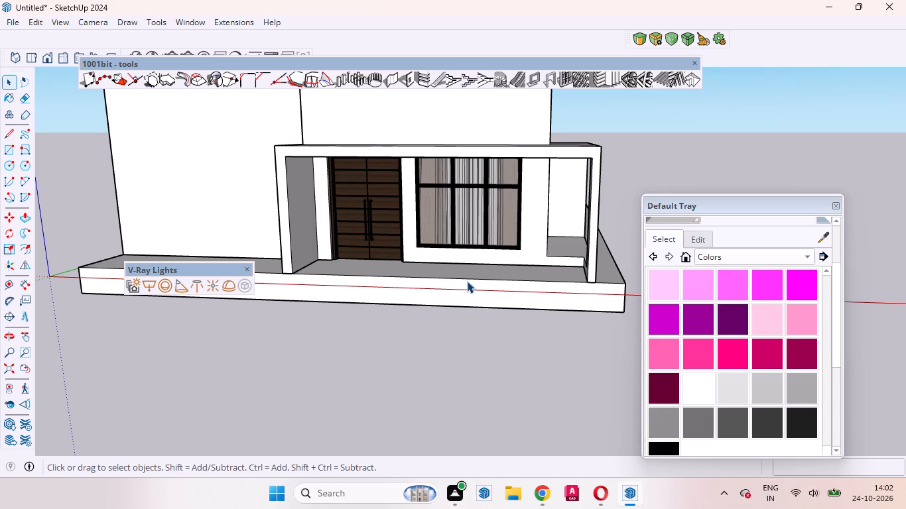
{"action": "scroll", "coordinate": [467, 281], "scroll_direction": "down", "scroll_amount": 2}
{"action": "scroll", "coordinate": [352, 290], "scroll_direction": "up", "scroll_amount": 1}
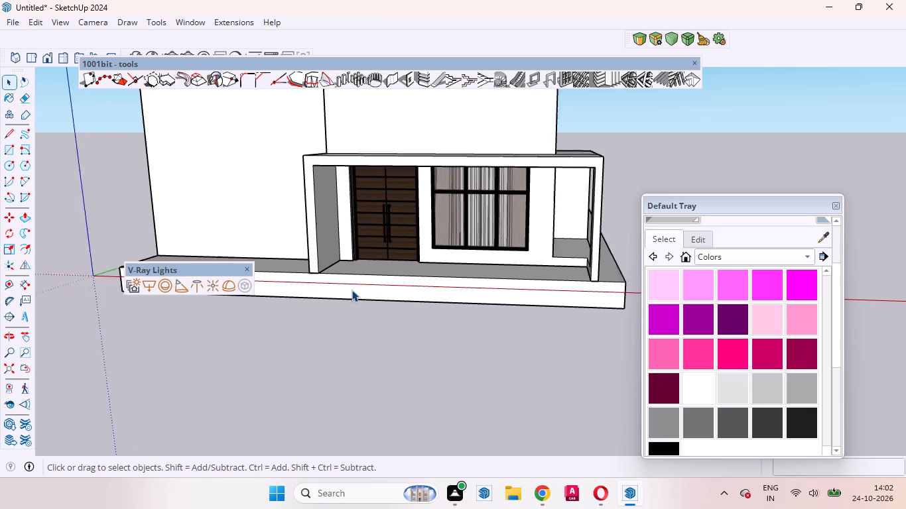
{"action": "scroll", "coordinate": [352, 290], "scroll_direction": "up", "scroll_amount": 1}
{"action": "scroll", "coordinate": [380, 283], "scroll_direction": "down", "scroll_amount": 3}
{"action": "scroll", "coordinate": [296, 282], "scroll_direction": "up", "scroll_amount": 8}
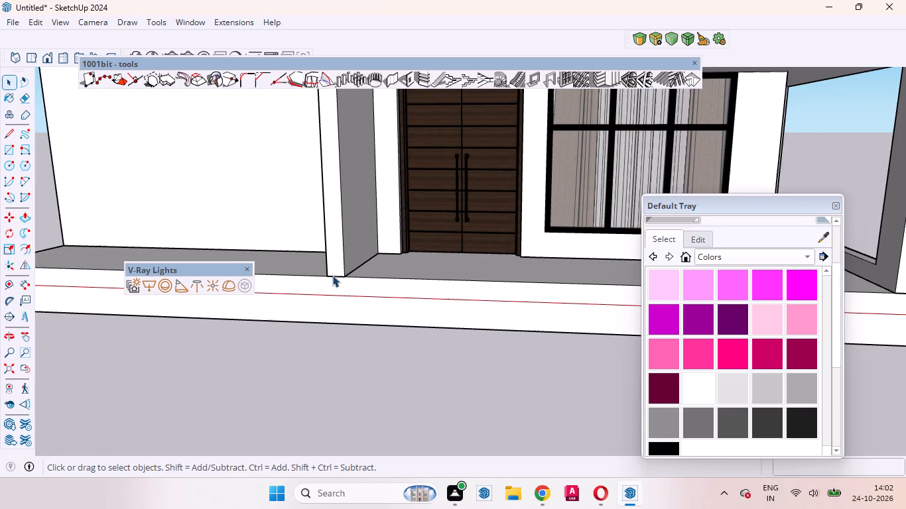
{"action": "left_click", "coordinate": [334, 273]}
{"action": "double_click", "coordinate": [336, 276]}
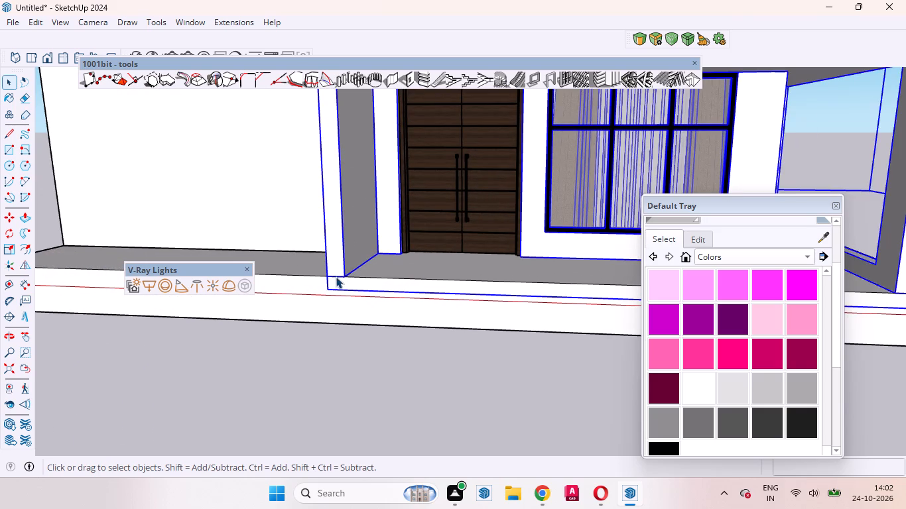
{"action": "left_click", "coordinate": [336, 264]}
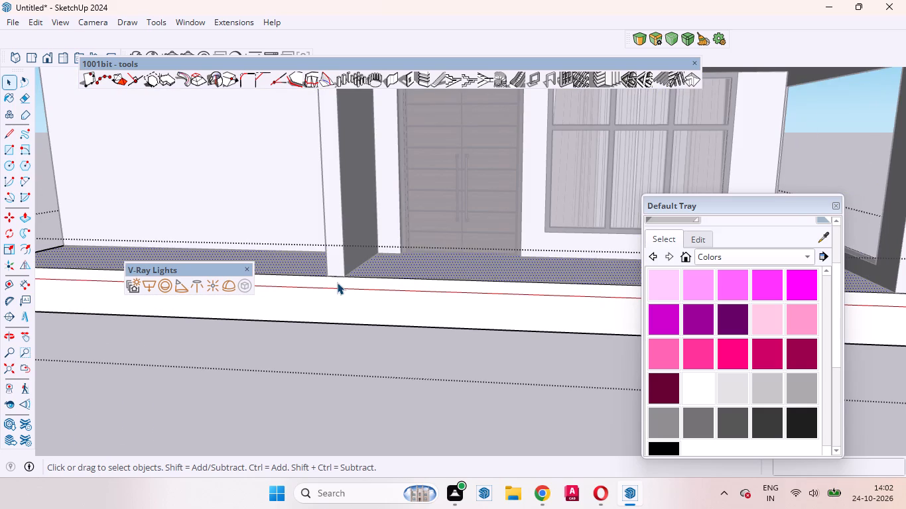
{"action": "left_click", "coordinate": [338, 308]}
{"action": "key", "text": "l"}
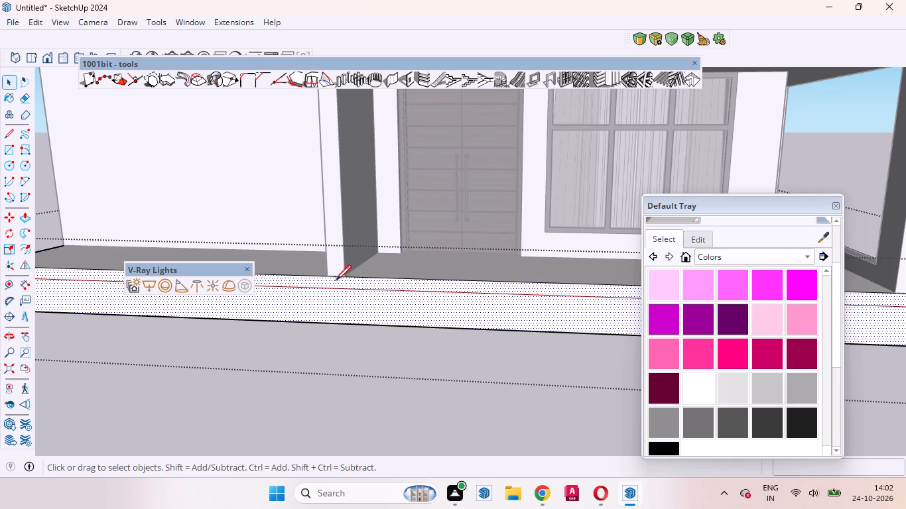
{"action": "left_click", "coordinate": [326, 276]}
{"action": "left_click", "coordinate": [328, 323]}
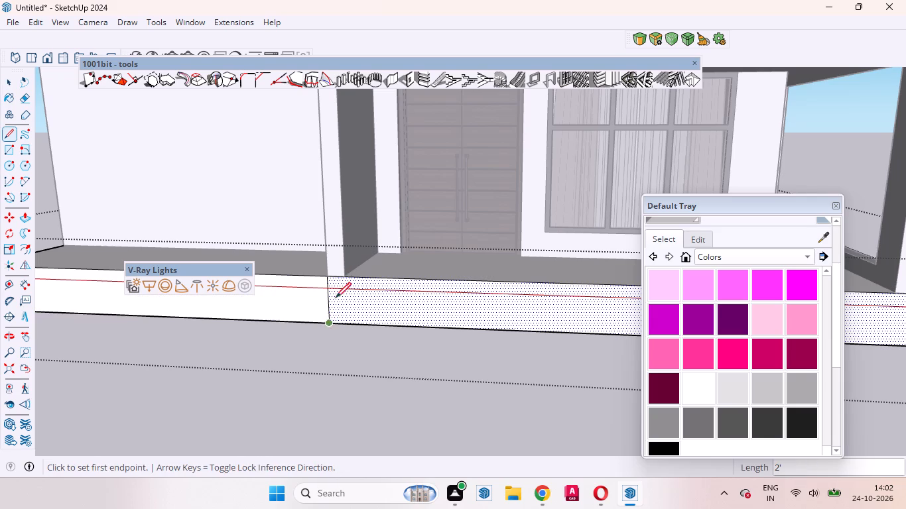
{"action": "left_click_drag", "start_coordinate": [345, 278], "coordinate": [346, 285]}
{"action": "left_click", "coordinate": [349, 327]}
{"action": "key", "text": "space"}
{"action": "left_click", "coordinate": [338, 306]}
Draw two vertical 2' lines down the base slab's front face, aligned with both edges of the porch's corner column beyond the window.
{"action": "scroll", "coordinate": [373, 300], "scroll_direction": "down", "scroll_amount": 4}
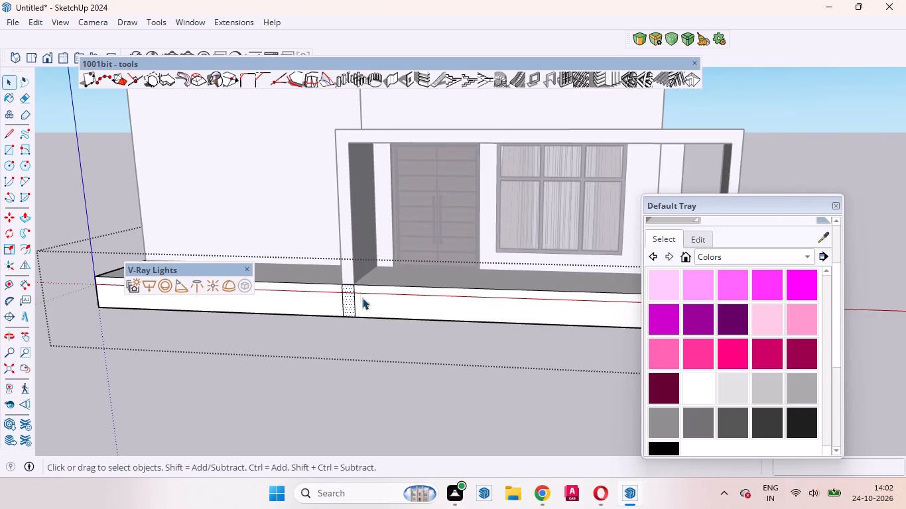
{"action": "scroll", "coordinate": [356, 279], "scroll_direction": "up", "scroll_amount": 4}
{"action": "scroll", "coordinate": [314, 302], "scroll_direction": "down", "scroll_amount": 8}
{"action": "scroll", "coordinate": [507, 315], "scroll_direction": "up", "scroll_amount": 4}
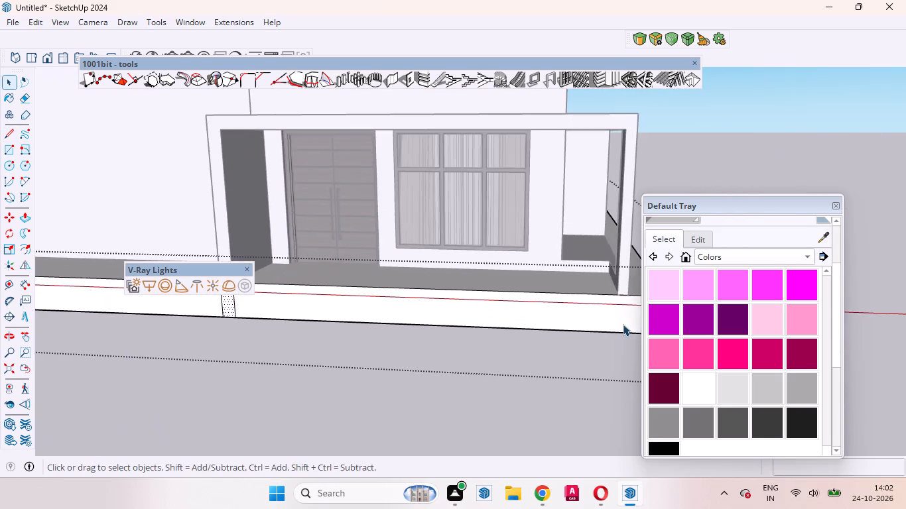
{"action": "scroll", "coordinate": [328, 323], "scroll_direction": "down", "scroll_amount": 4}
{"action": "scroll", "coordinate": [466, 324], "scroll_direction": "up", "scroll_amount": 7}
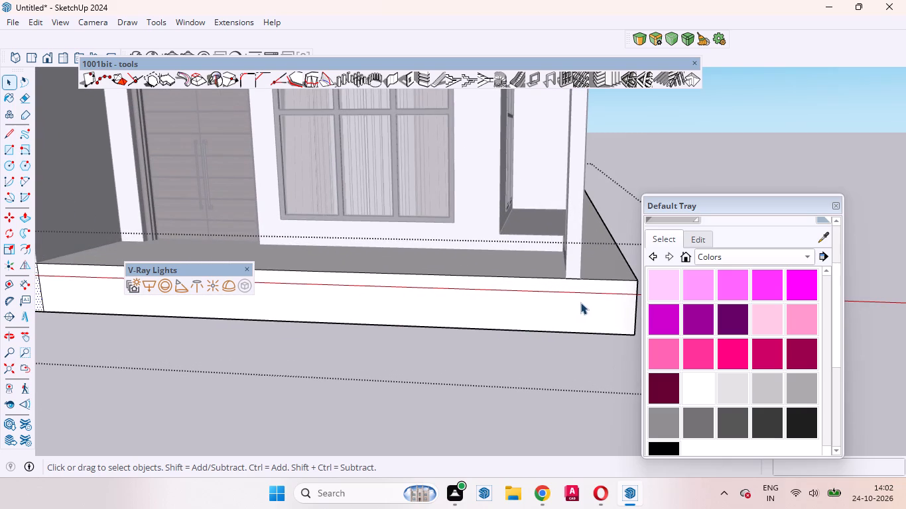
{"action": "key", "text": "l"}
{"action": "left_click", "coordinate": [566, 279]}
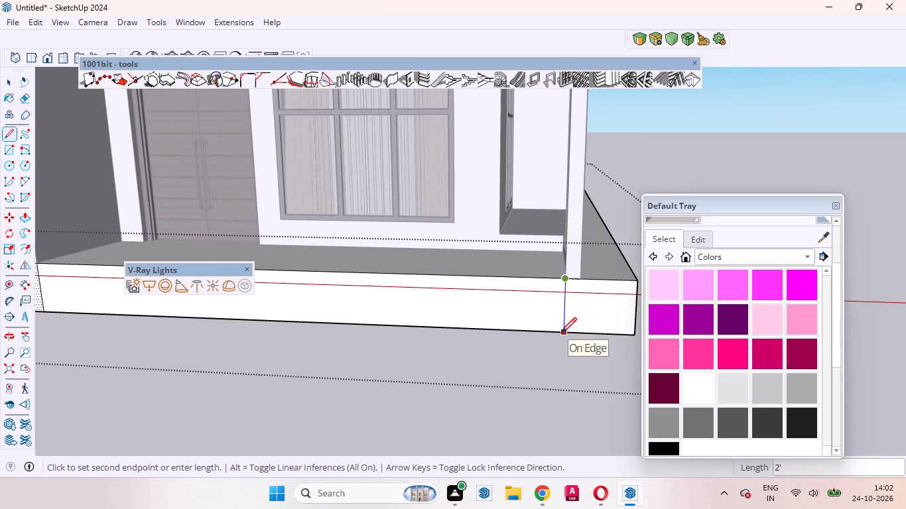
{"action": "left_click", "coordinate": [561, 333]}
{"action": "left_click", "coordinate": [580, 277]}
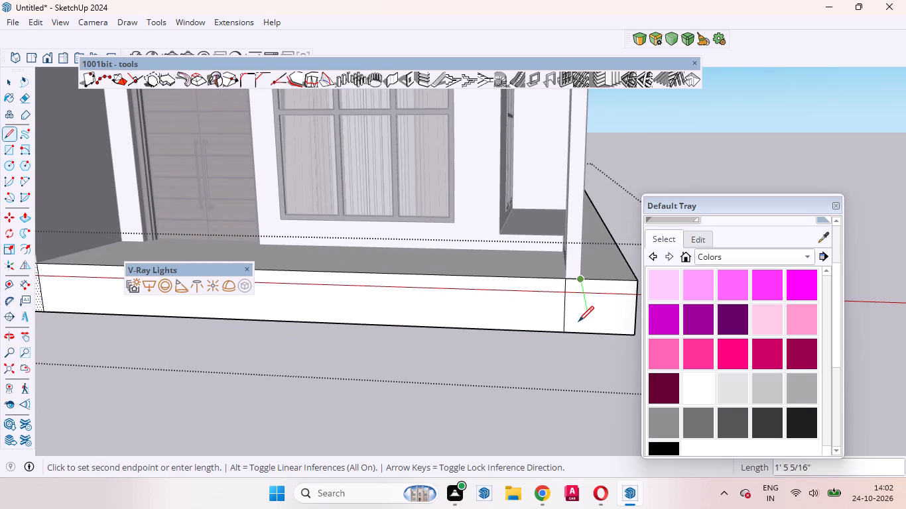
{"action": "left_click", "coordinate": [574, 335]}
{"action": "key", "text": "space"}
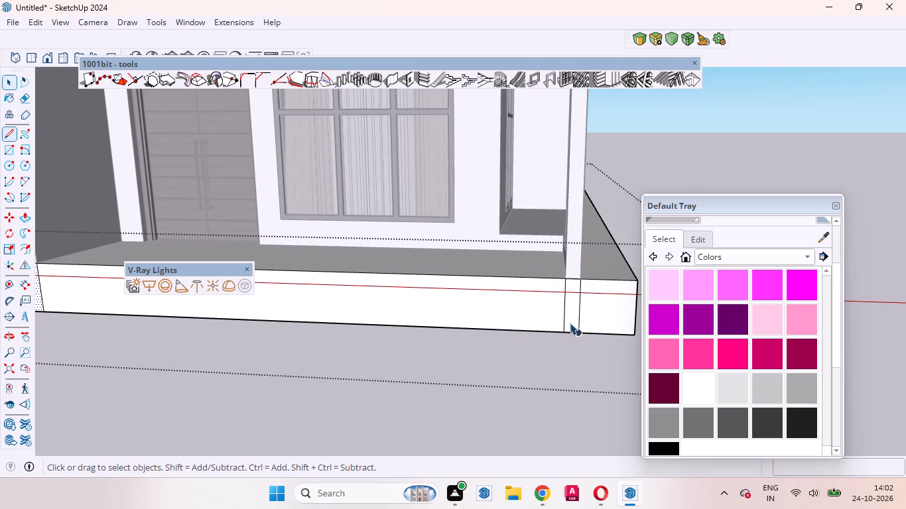
Push/pull the slab strip beneath the porch's corner column inward by 5'.
{"action": "left_click", "coordinate": [570, 321]}
{"action": "key", "text": "p"}
{"action": "left_click", "coordinate": [570, 321]}
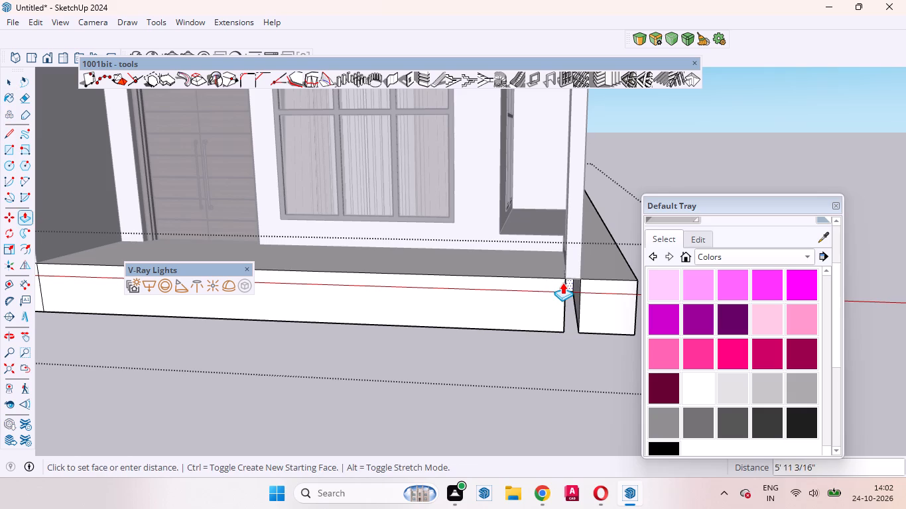
{"action": "scroll", "coordinate": [562, 277], "scroll_direction": "up", "scroll_amount": 3}
{"action": "left_click", "coordinate": [551, 225]}
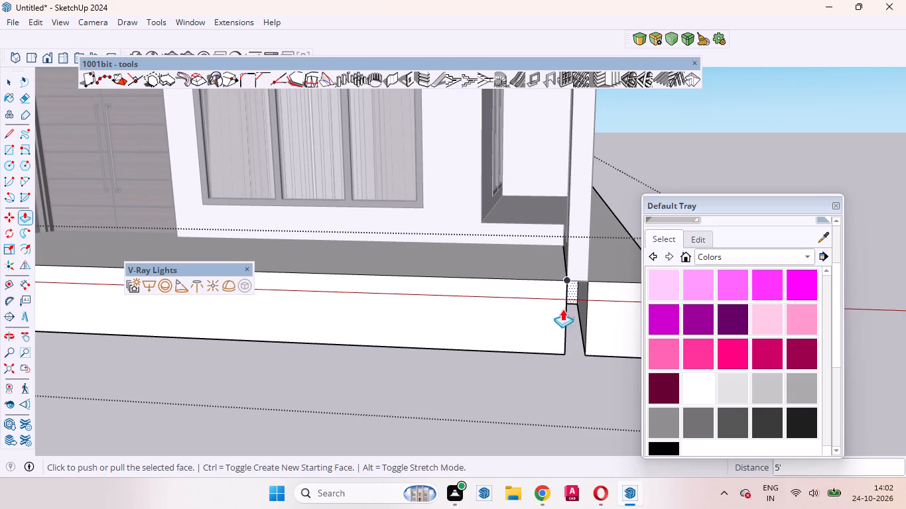
Push/pull the slab strip beneath the porch column beside the door inward by 5'.
{"action": "middle_click_drag", "start_coordinate": [564, 307], "coordinate": [589, 298]}
{"action": "scroll", "coordinate": [570, 319], "scroll_direction": "down", "scroll_amount": 8}
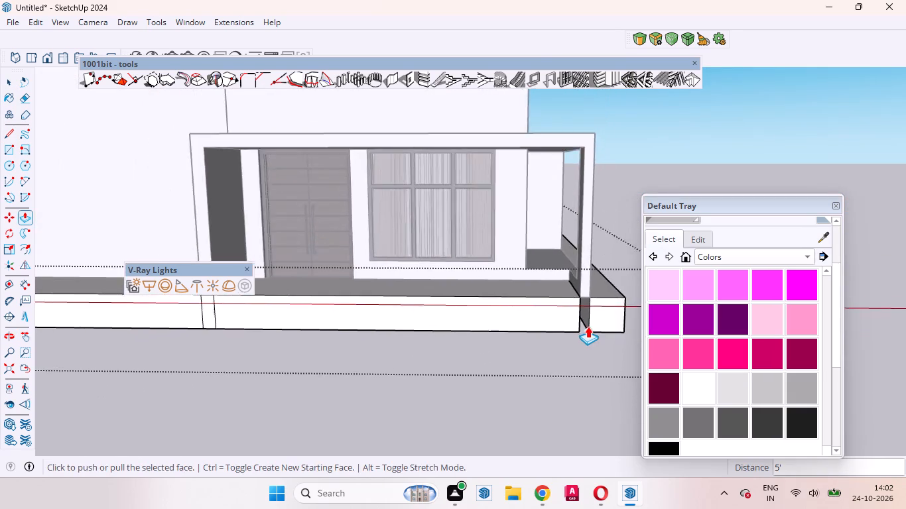
{"action": "scroll", "coordinate": [588, 326], "scroll_direction": "down", "scroll_amount": 4}
{"action": "scroll", "coordinate": [289, 315], "scroll_direction": "up", "scroll_amount": 12}
{"action": "key", "text": "space"}
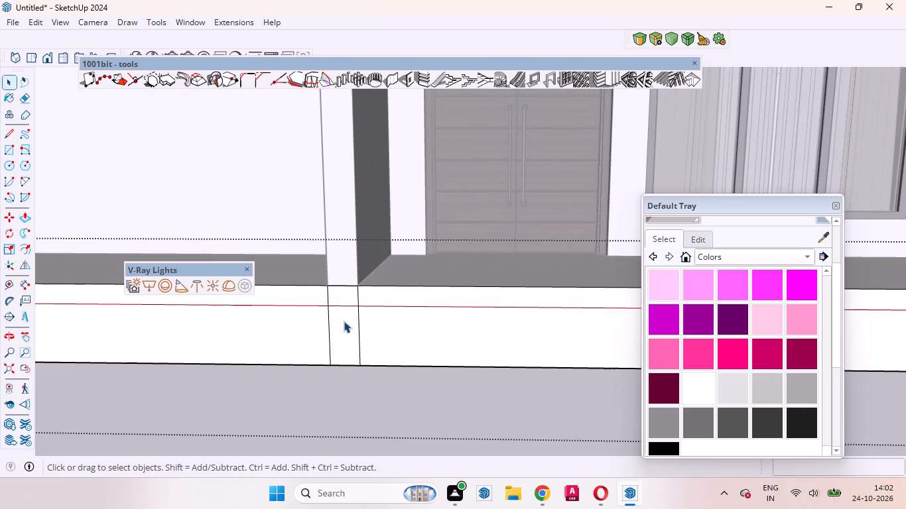
{"action": "type", "text": "p"}
{"action": "left_click", "coordinate": [344, 321]}
{"action": "key", "text": "space"}
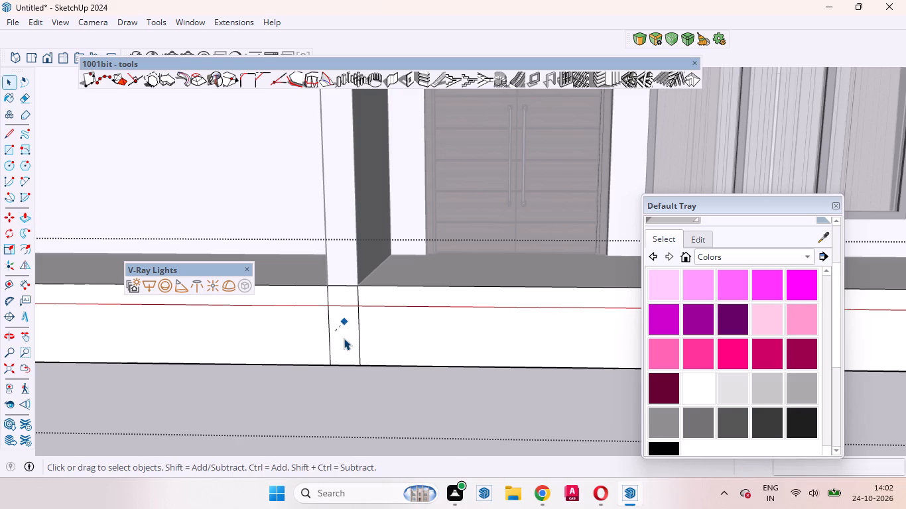
{"action": "left_click", "coordinate": [346, 329]}
{"action": "key", "text": "p"}
{"action": "left_click", "coordinate": [346, 329]}
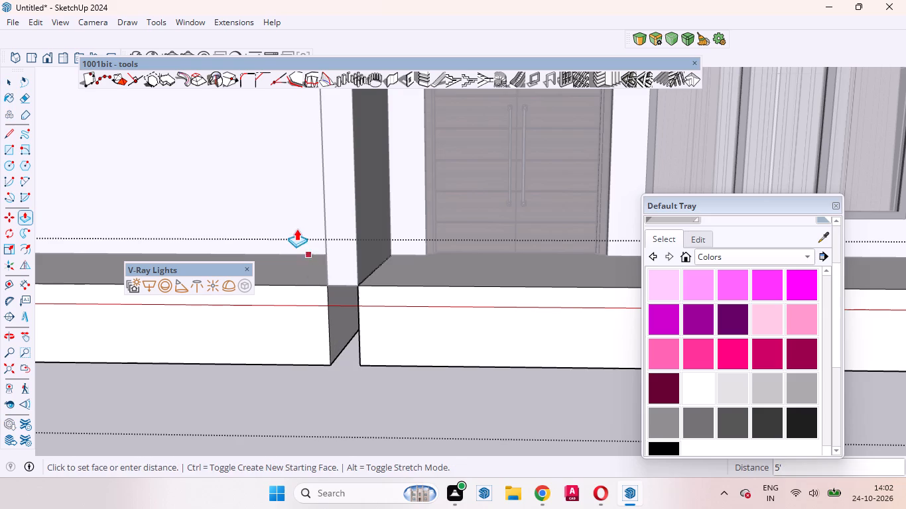
{"action": "left_click", "coordinate": [291, 215]}
Exit the slab's group, open the porch frame's group, push/pull the column's underside down 2' to the slab's bottom, and exit.
{"action": "scroll", "coordinate": [333, 331], "scroll_direction": "up", "scroll_amount": 4}
{"action": "middle_click_drag", "start_coordinate": [343, 340], "coordinate": [356, 277]}
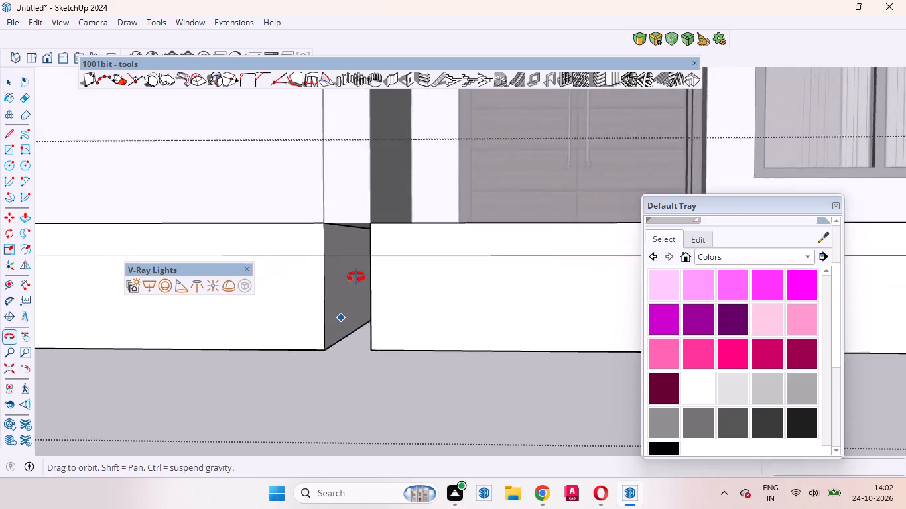
{"action": "middle_click_drag", "start_coordinate": [356, 277], "coordinate": [369, 249]}
{"action": "key", "text": "space"}
{"action": "left_click", "coordinate": [386, 184]}
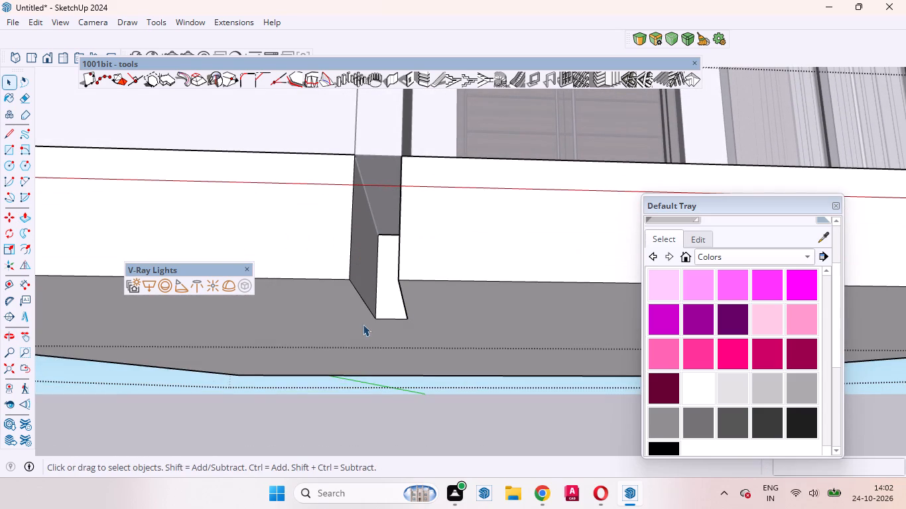
{"action": "scroll", "coordinate": [361, 343], "scroll_direction": "down", "scroll_amount": 4}
{"action": "double_click", "coordinate": [391, 398]}
{"action": "scroll", "coordinate": [367, 268], "scroll_direction": "up", "scroll_amount": 7}
{"action": "double_click", "coordinate": [368, 267]}
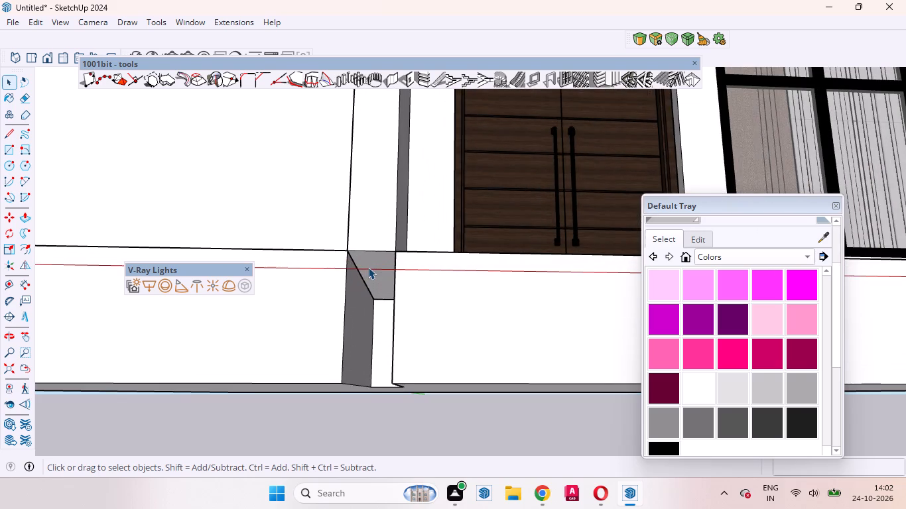
{"action": "left_click", "coordinate": [368, 267]}
{"action": "left_click", "coordinate": [368, 267]}
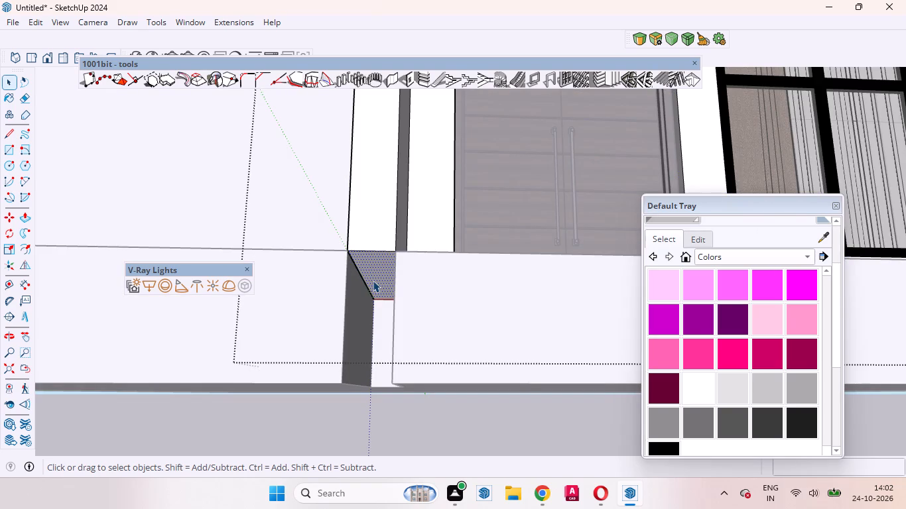
{"action": "key", "text": "p"}
{"action": "left_click", "coordinate": [373, 276]}
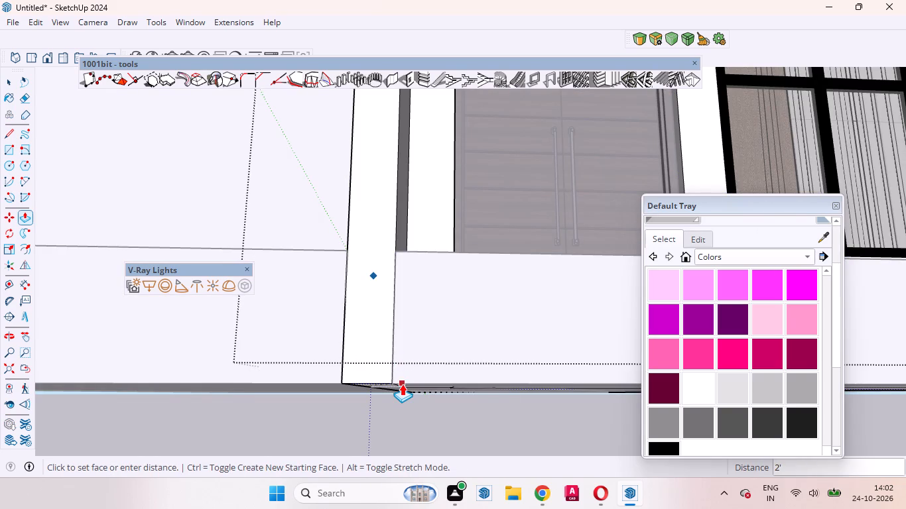
{"action": "left_click", "coordinate": [402, 384]}
{"action": "key", "text": "space"}
{"action": "left_click", "coordinate": [379, 420]}
{"action": "scroll", "coordinate": [354, 311], "scroll_direction": "down", "scroll_amount": 6}
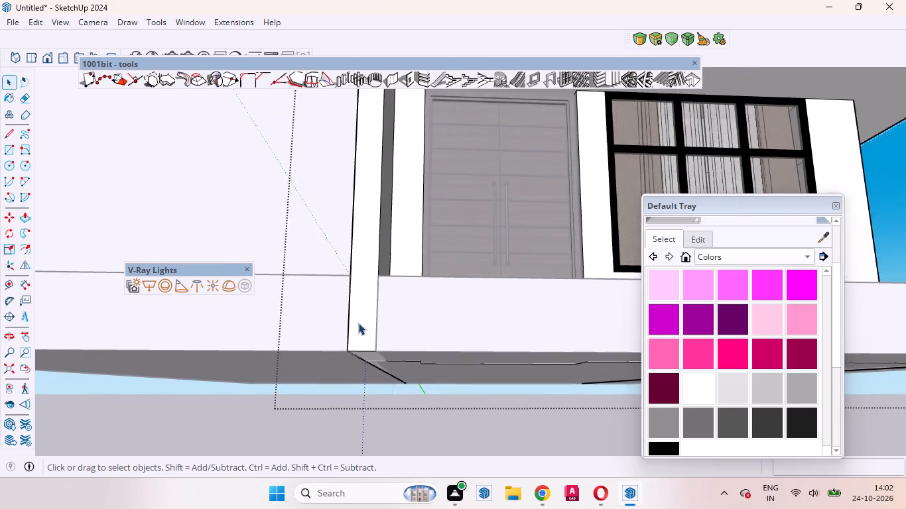
{"action": "scroll", "coordinate": [358, 323], "scroll_direction": "down", "scroll_amount": 1}
{"action": "middle_click_drag", "start_coordinate": [363, 339], "coordinate": [363, 412]}
{"action": "scroll", "coordinate": [359, 372], "scroll_direction": "down", "scroll_amount": 12}
{"action": "left_click", "coordinate": [393, 415]}
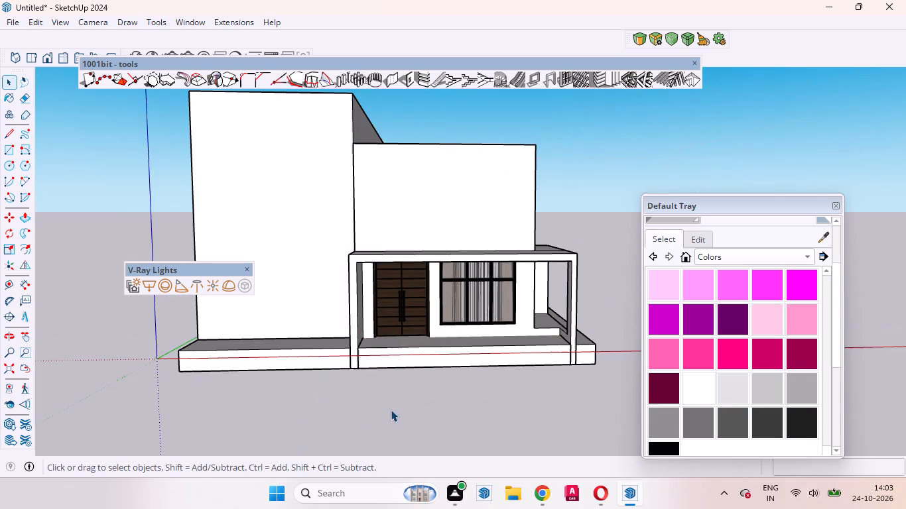
Examine the extended porch columns and how they meet the base slab's front face and corner.
{"action": "middle_click_drag", "start_coordinate": [462, 379], "coordinate": [393, 388]}
{"action": "scroll", "coordinate": [511, 384], "scroll_direction": "up", "scroll_amount": 8}
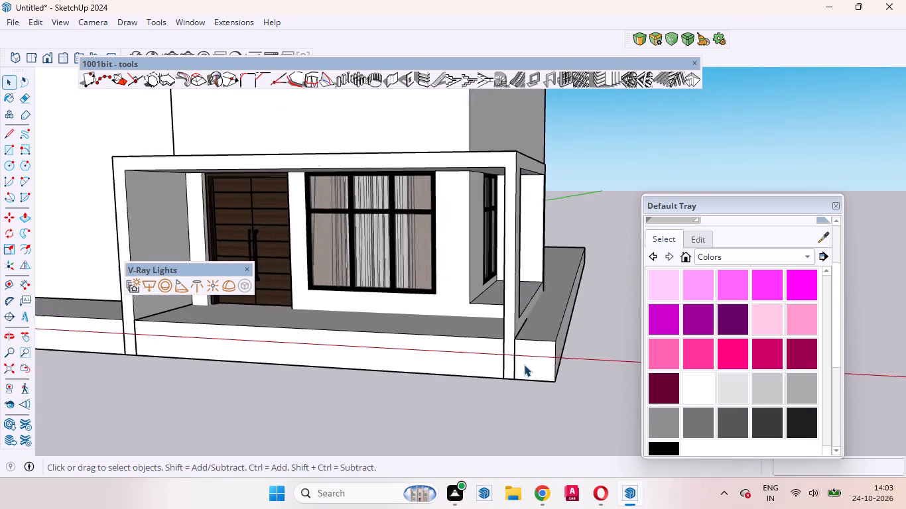
{"action": "scroll", "coordinate": [524, 365], "scroll_direction": "up", "scroll_amount": 9}
{"action": "middle_click_drag", "start_coordinate": [505, 359], "coordinate": [577, 290]}
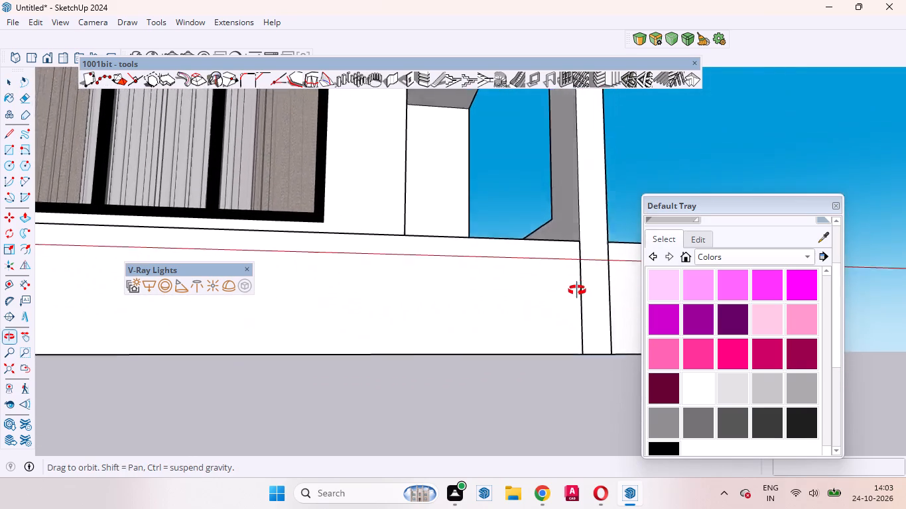
{"action": "middle_click_drag", "start_coordinate": [577, 290], "coordinate": [485, 374]}
{"action": "scroll", "coordinate": [493, 371], "scroll_direction": "down", "scroll_amount": 7}
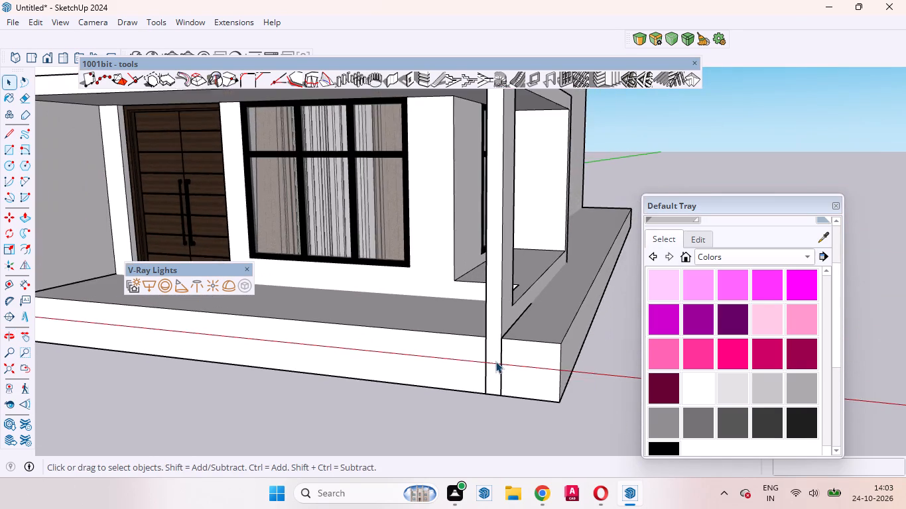
{"action": "scroll", "coordinate": [495, 361], "scroll_direction": "up", "scroll_amount": 3}
{"action": "left_click", "coordinate": [493, 335]}
{"action": "scroll", "coordinate": [464, 365], "scroll_direction": "up", "scroll_amount": 3}
{"action": "scroll", "coordinate": [476, 365], "scroll_direction": "down", "scroll_amount": 8}
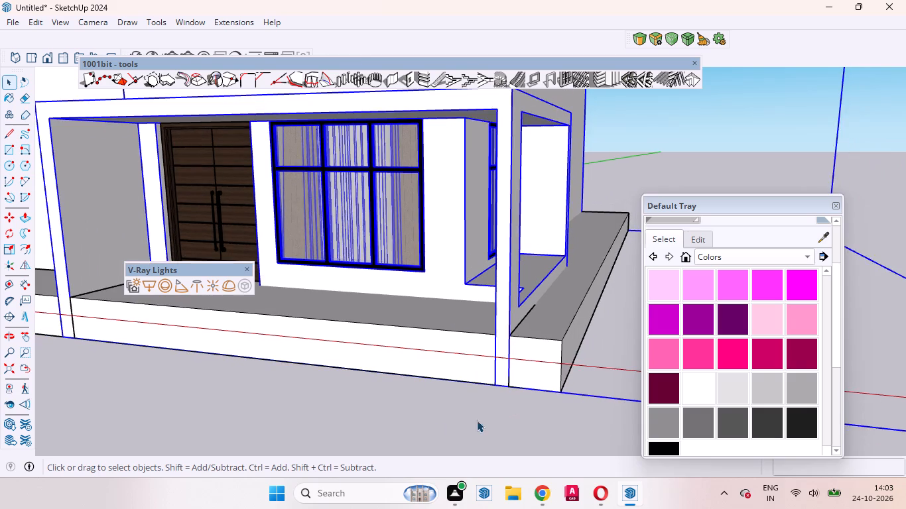
{"action": "left_click", "coordinate": [432, 425]}
{"action": "scroll", "coordinate": [561, 384], "scroll_direction": "down", "scroll_amount": 4}
{"action": "scroll", "coordinate": [535, 330], "scroll_direction": "up", "scroll_amount": 7}
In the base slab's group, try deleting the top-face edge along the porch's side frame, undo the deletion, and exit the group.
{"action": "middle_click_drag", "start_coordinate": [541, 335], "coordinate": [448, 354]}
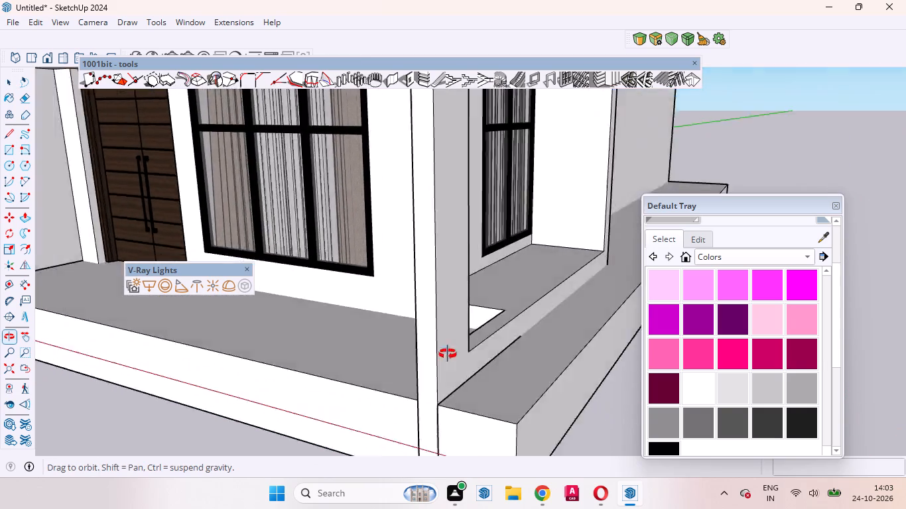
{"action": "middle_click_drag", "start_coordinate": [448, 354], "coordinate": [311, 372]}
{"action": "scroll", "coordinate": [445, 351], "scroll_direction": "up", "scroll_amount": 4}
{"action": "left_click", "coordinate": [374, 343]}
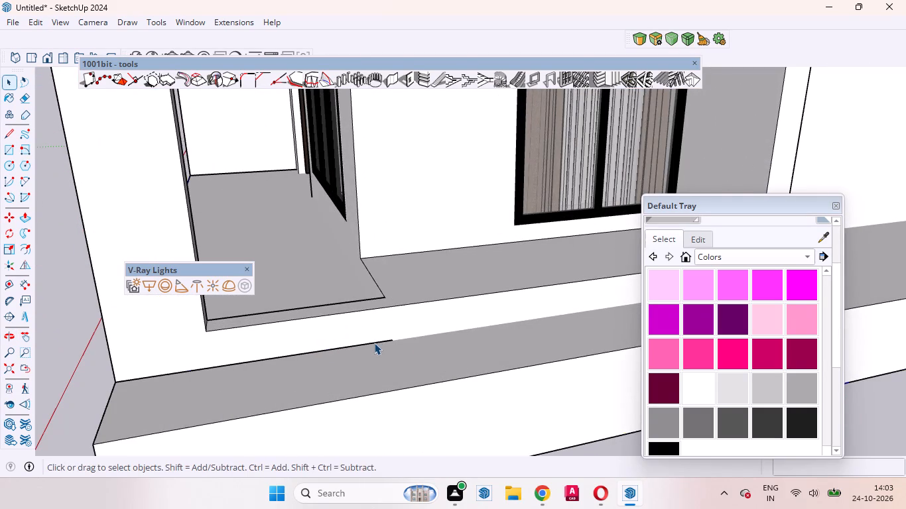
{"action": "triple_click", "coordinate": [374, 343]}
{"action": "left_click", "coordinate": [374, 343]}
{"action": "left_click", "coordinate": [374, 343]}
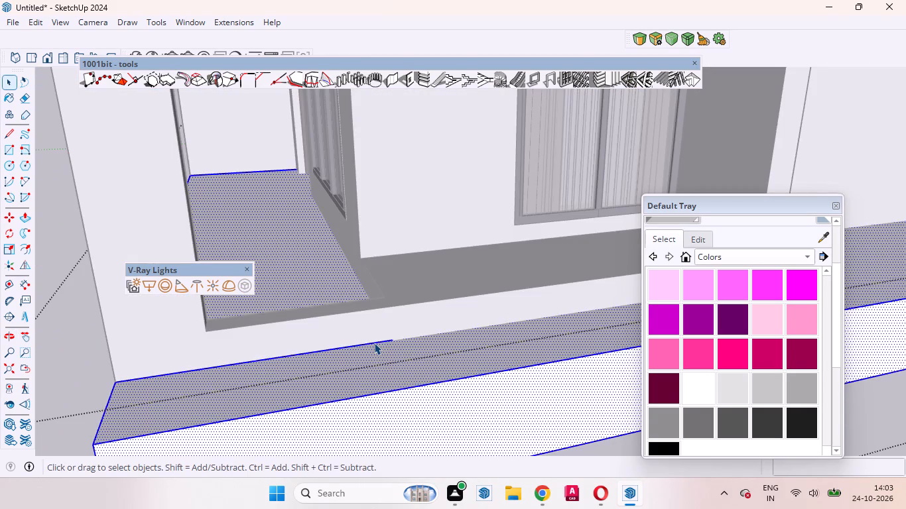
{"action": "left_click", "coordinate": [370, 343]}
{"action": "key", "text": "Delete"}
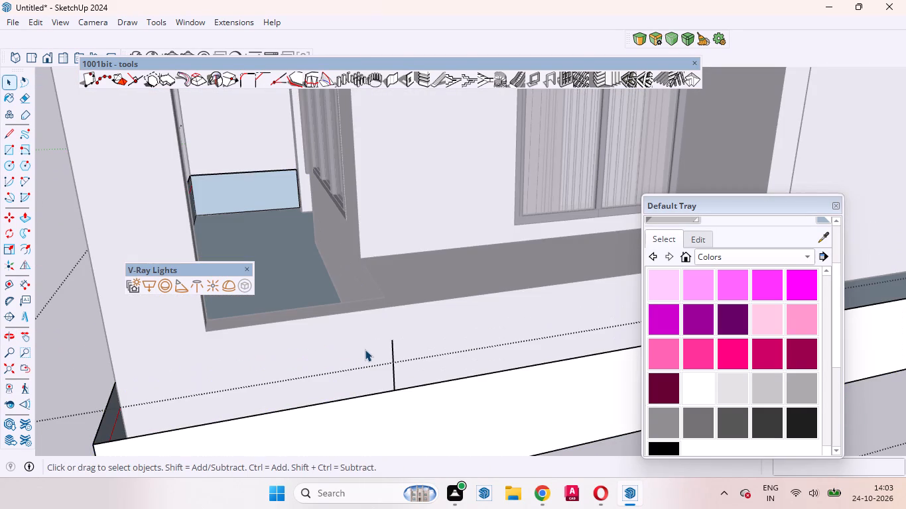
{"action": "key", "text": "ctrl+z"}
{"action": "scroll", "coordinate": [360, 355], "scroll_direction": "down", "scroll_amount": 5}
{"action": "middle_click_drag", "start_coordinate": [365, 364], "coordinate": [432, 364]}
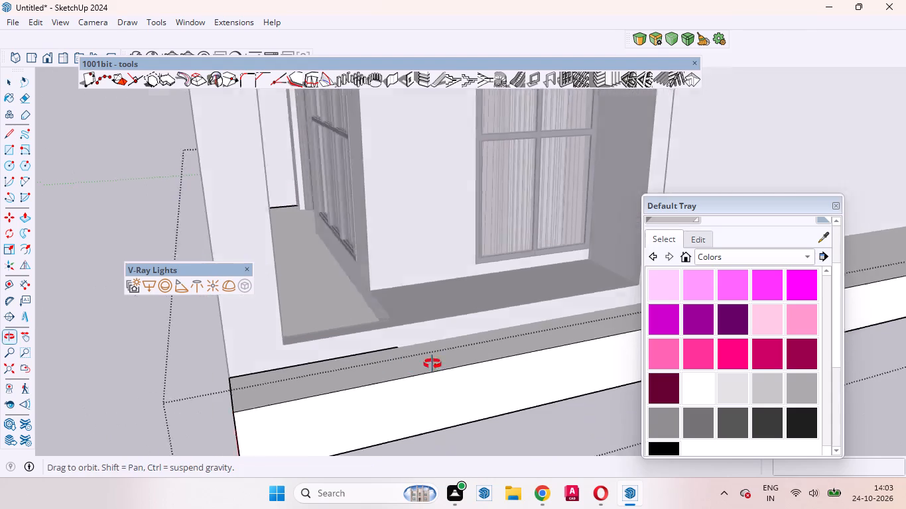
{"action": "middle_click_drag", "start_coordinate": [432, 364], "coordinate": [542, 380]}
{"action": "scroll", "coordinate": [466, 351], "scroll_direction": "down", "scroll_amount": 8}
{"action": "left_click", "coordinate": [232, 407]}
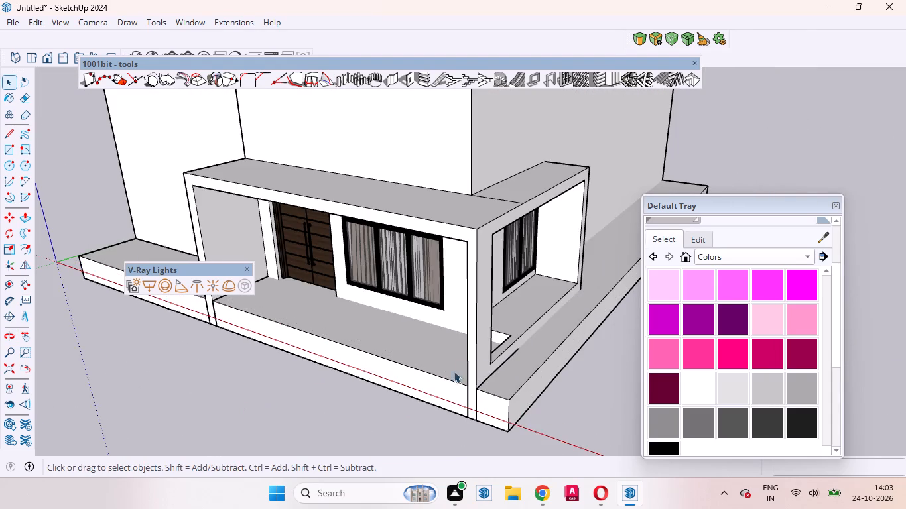
Place a horizontal Tape Measure guide 6" above the base slab's bottom front edge.
{"action": "middle_click_drag", "start_coordinate": [472, 371], "coordinate": [615, 427]}
{"action": "scroll", "coordinate": [409, 377], "scroll_direction": "down", "scroll_amount": 4}
{"action": "scroll", "coordinate": [296, 382], "scroll_direction": "up", "scroll_amount": 9}
{"action": "middle_click_drag", "start_coordinate": [310, 404], "coordinate": [292, 295]}
{"action": "scroll", "coordinate": [287, 302], "scroll_direction": "down", "scroll_amount": 4}
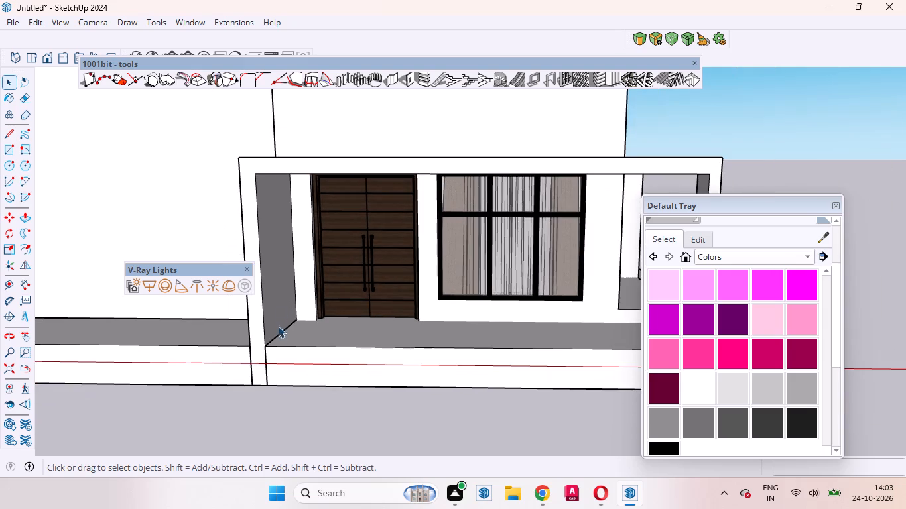
{"action": "scroll", "coordinate": [275, 341], "scroll_direction": "down", "scroll_amount": 4}
{"action": "scroll", "coordinate": [288, 373], "scroll_direction": "up", "scroll_amount": 4}
{"action": "middle_click_drag", "start_coordinate": [287, 376], "coordinate": [265, 370]}
{"action": "scroll", "coordinate": [272, 365], "scroll_direction": "up", "scroll_amount": 4}
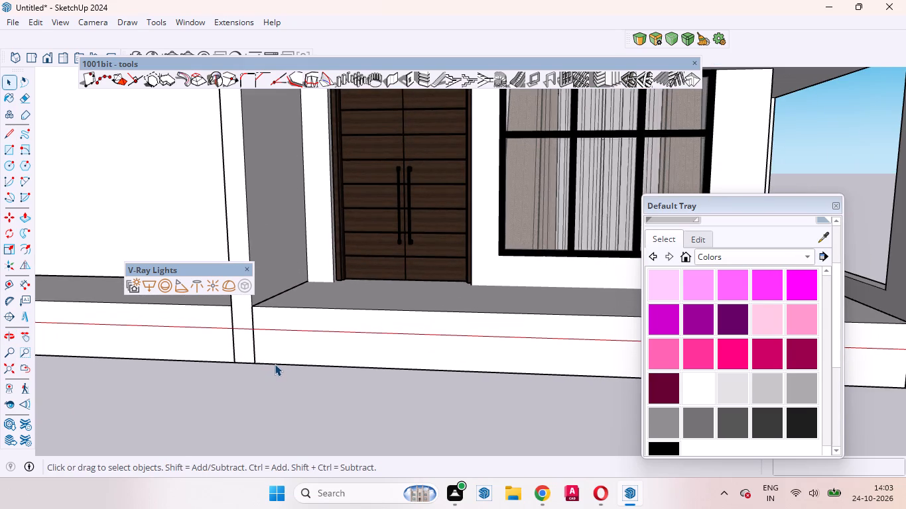
{"action": "key", "text": "t"}
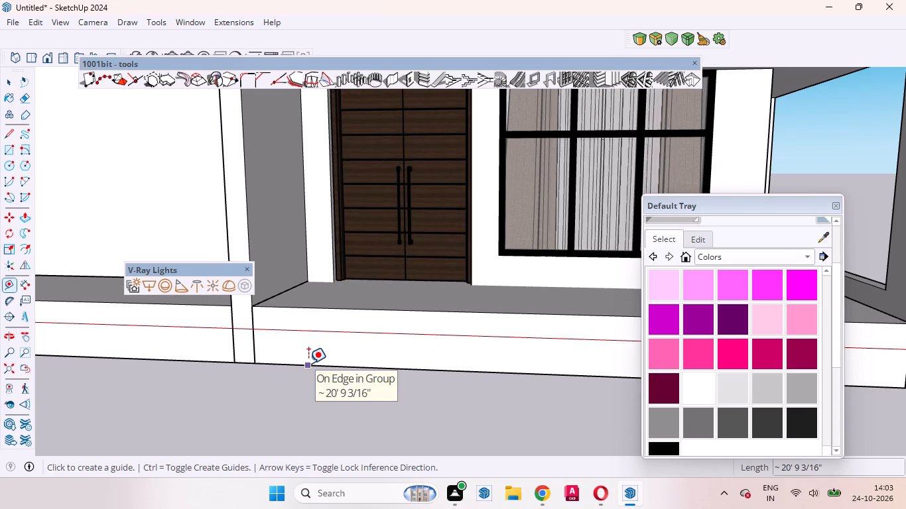
{"action": "left_click", "coordinate": [308, 363]}
{"action": "key", "text": "6"}
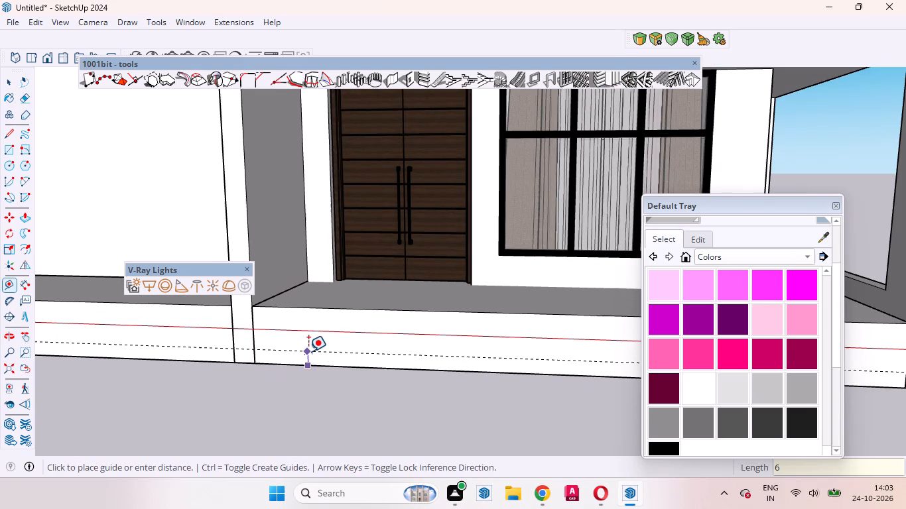
{"action": "key", "text": "Return"}
{"action": "key", "text": "space"}
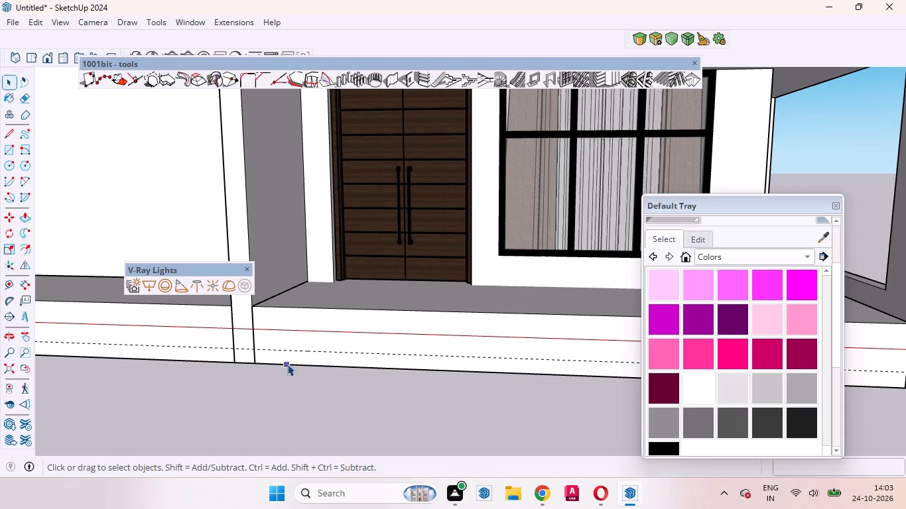
{"action": "scroll", "coordinate": [258, 357], "scroll_direction": "down", "scroll_amount": 7}
{"action": "scroll", "coordinate": [310, 357], "scroll_direction": "up", "scroll_amount": 2}
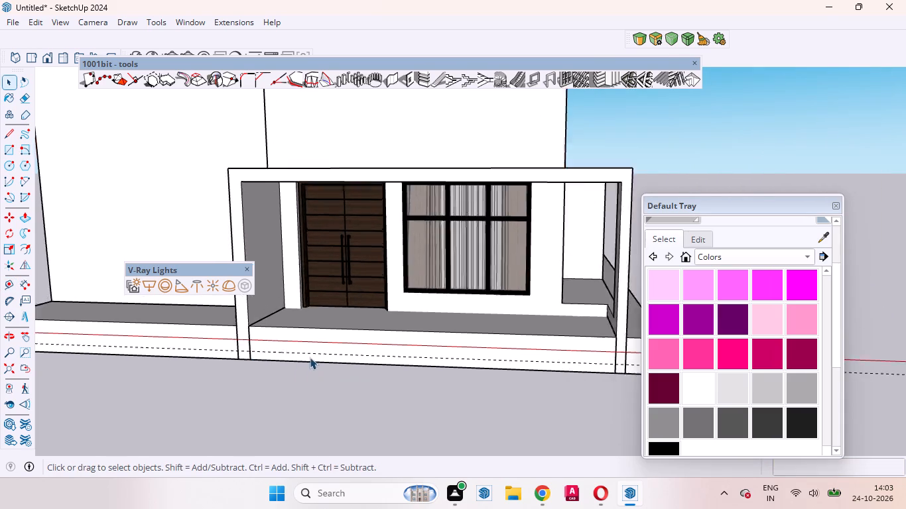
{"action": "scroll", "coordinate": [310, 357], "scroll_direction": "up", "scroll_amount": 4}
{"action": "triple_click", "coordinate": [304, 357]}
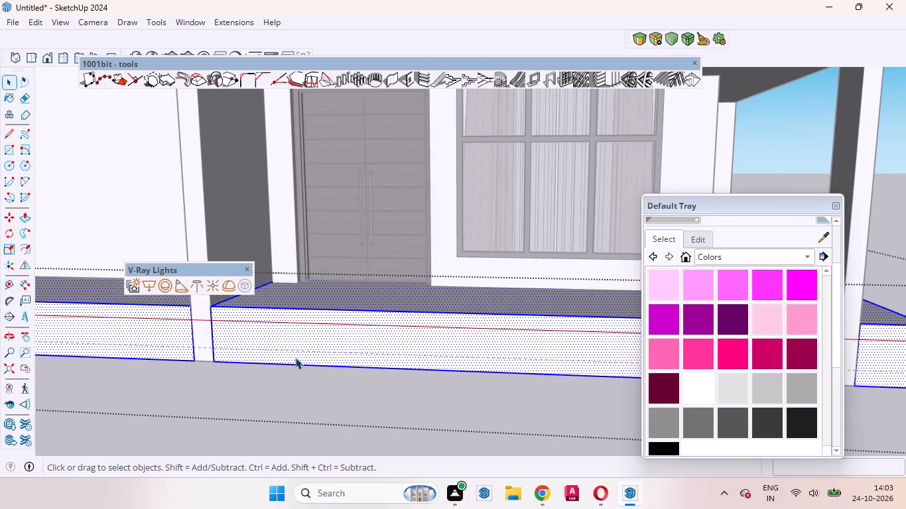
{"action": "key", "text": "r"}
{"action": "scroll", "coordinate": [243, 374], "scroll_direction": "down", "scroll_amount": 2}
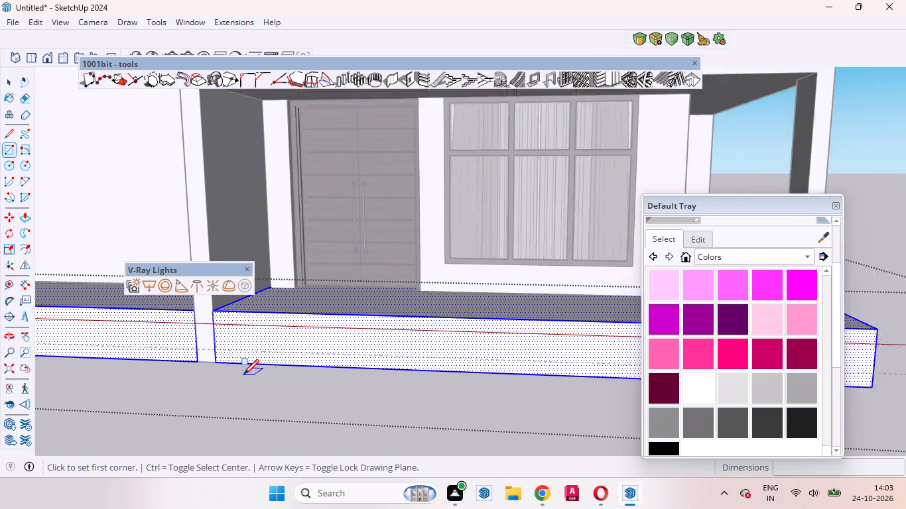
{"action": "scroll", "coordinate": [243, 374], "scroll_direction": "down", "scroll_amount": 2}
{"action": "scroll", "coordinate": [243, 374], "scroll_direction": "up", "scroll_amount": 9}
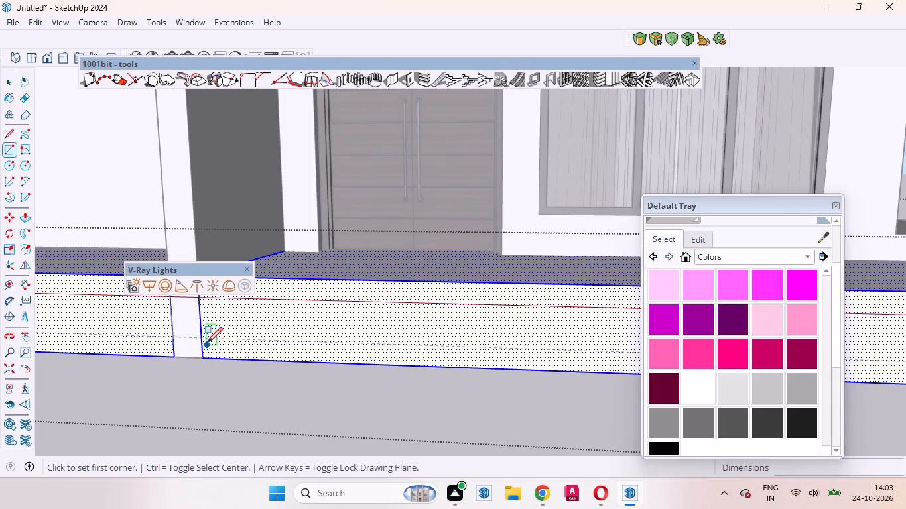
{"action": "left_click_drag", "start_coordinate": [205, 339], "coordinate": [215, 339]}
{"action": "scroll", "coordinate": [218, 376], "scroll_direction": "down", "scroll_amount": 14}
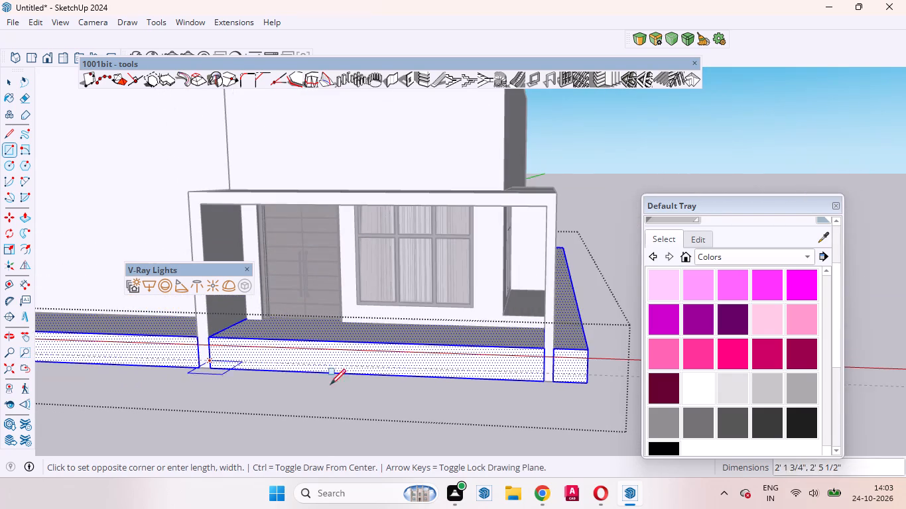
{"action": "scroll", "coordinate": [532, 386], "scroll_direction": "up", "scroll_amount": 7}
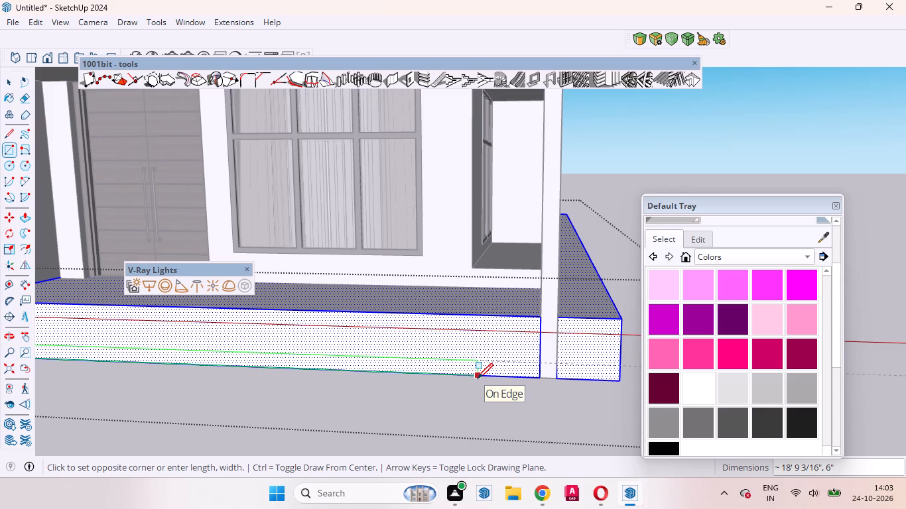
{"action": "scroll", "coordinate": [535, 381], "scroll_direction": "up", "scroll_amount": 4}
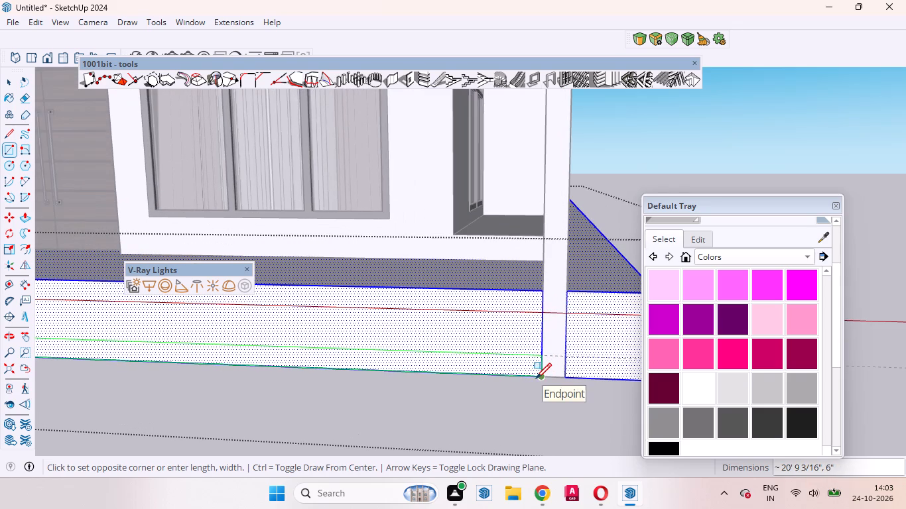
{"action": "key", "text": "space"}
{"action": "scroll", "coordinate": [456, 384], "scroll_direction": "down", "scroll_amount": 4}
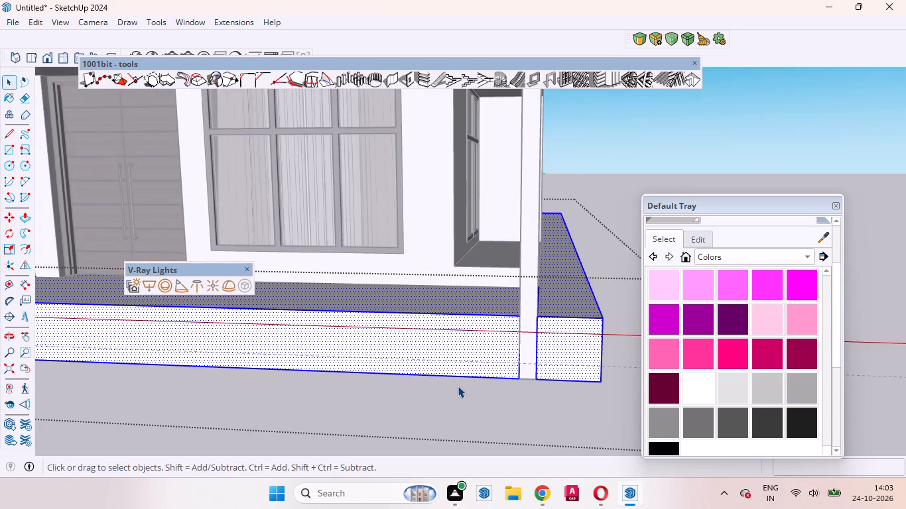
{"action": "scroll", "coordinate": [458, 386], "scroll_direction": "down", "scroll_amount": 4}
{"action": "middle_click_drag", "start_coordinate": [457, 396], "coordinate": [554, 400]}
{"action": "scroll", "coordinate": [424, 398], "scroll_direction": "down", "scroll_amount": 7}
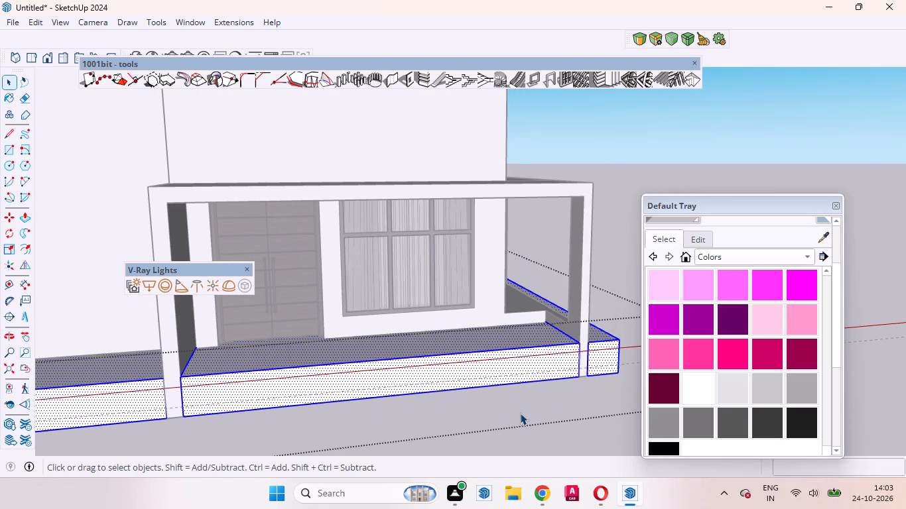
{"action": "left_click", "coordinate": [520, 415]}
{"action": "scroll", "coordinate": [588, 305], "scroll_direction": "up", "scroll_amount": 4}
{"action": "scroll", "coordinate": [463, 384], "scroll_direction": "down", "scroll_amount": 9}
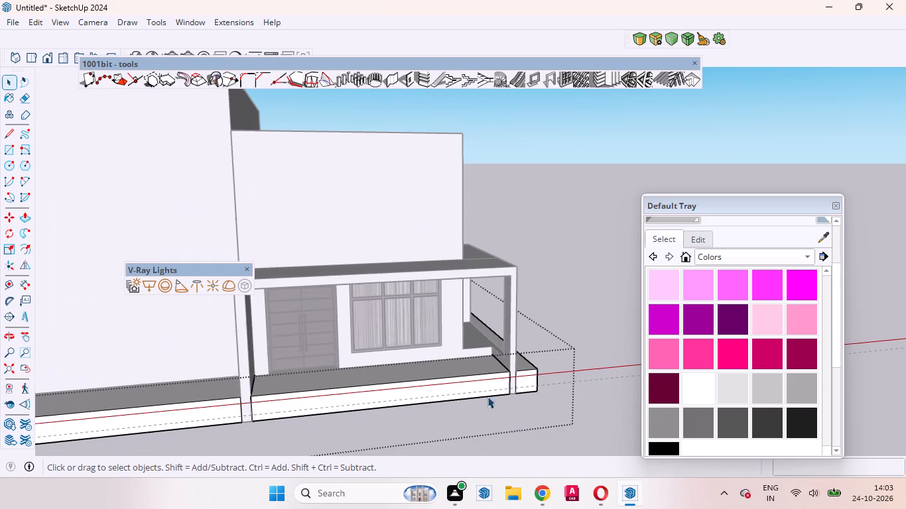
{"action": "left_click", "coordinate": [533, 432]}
Place a vertical Tape Measure guide 7 1/2" behind the front edge on the inner face of the porch's end column.
{"action": "scroll", "coordinate": [523, 345], "scroll_direction": "up", "scroll_amount": 8}
{"action": "middle_click_drag", "start_coordinate": [507, 372], "coordinate": [408, 401]}
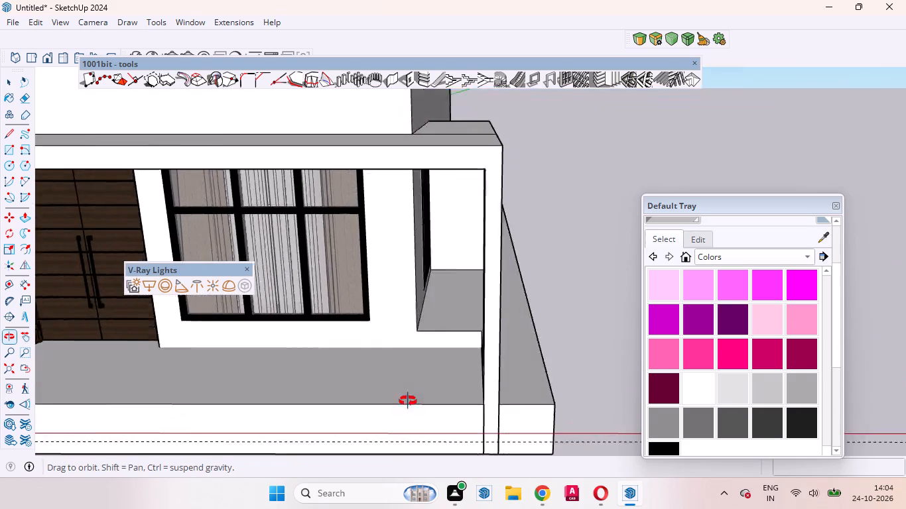
{"action": "middle_click_drag", "start_coordinate": [408, 401], "coordinate": [704, 389]}
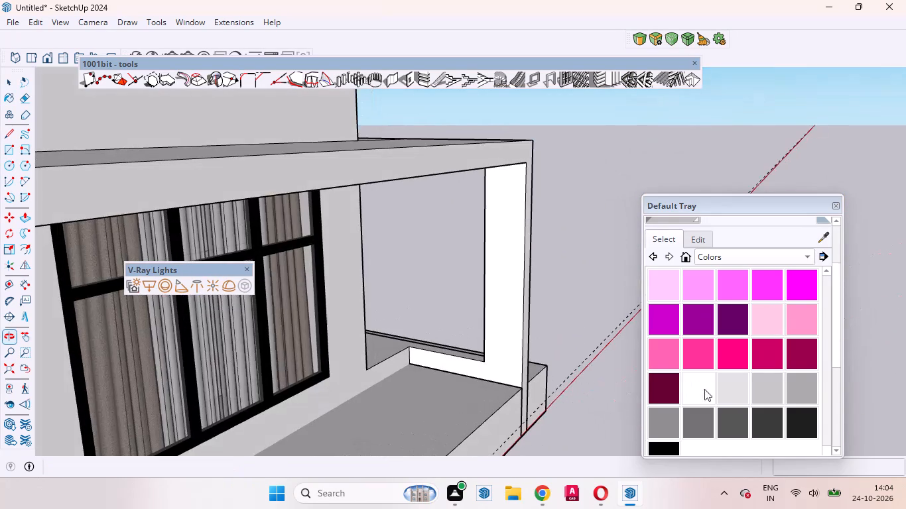
{"action": "scroll", "coordinate": [509, 325], "scroll_direction": "down", "scroll_amount": 3}
{"action": "scroll", "coordinate": [509, 325], "scroll_direction": "up", "scroll_amount": 3}
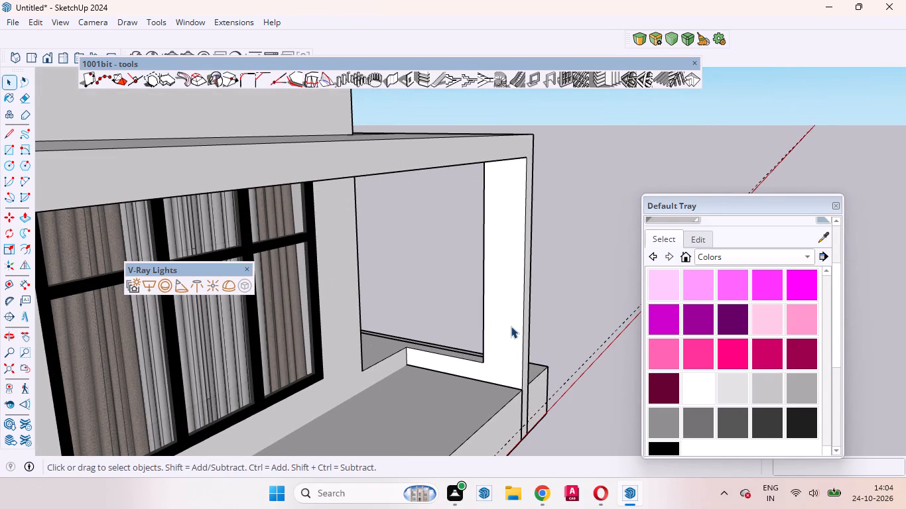
{"action": "key", "text": "t"}
{"action": "left_click", "coordinate": [521, 318]}
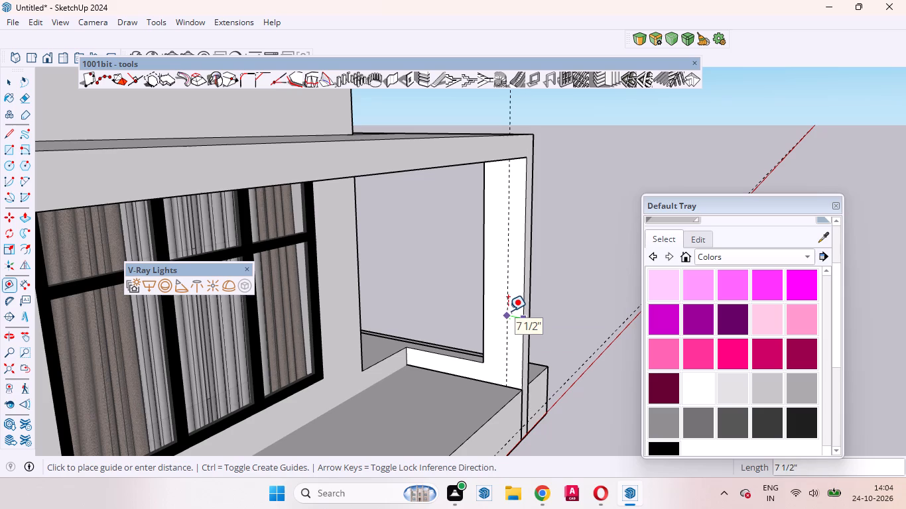
{"action": "left_click", "coordinate": [508, 311]}
{"action": "key", "text": "space"}
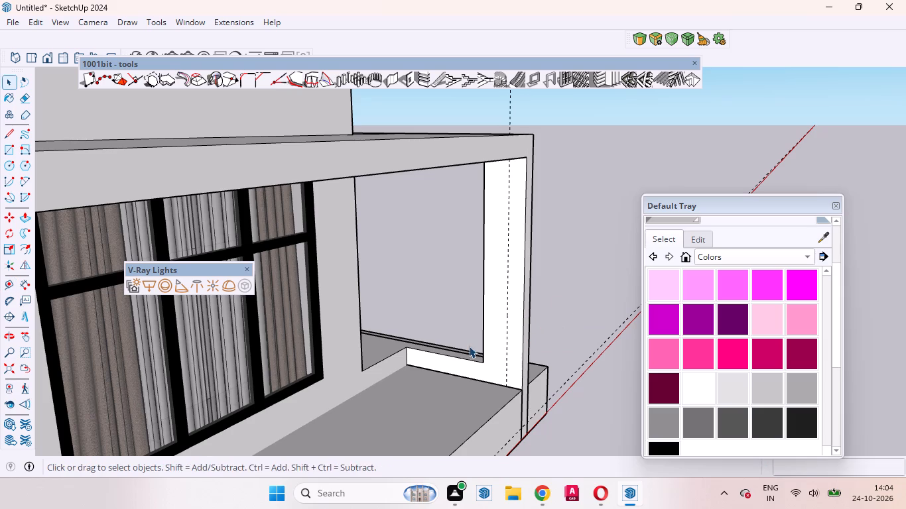
In the porch frame's group, draw a 7 1/2" wide rectangle on the end column's inner face, from beam underside to slab top along the guide.
{"action": "middle_click_drag", "start_coordinate": [469, 346], "coordinate": [498, 295]}
{"action": "double_click", "coordinate": [552, 239]}
{"action": "middle_click_drag", "start_coordinate": [503, 329], "coordinate": [480, 395]}
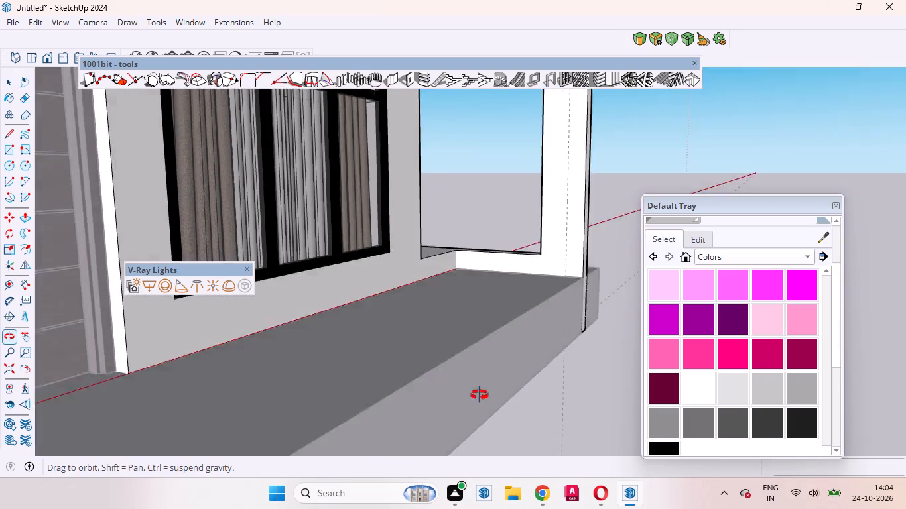
{"action": "middle_click_drag", "start_coordinate": [480, 395], "coordinate": [464, 436]}
{"action": "scroll", "coordinate": [419, 415], "scroll_direction": "down", "scroll_amount": 9}
{"action": "middle_click_drag", "start_coordinate": [464, 361], "coordinate": [453, 240]}
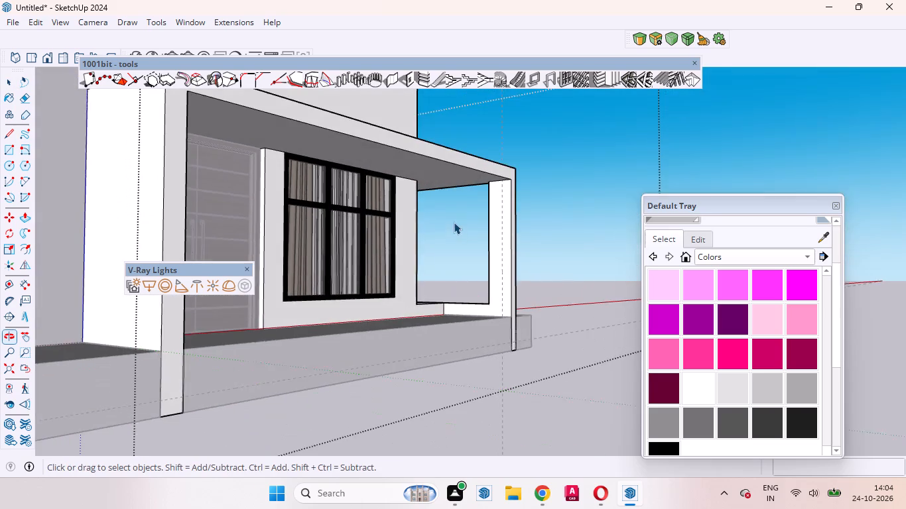
{"action": "key", "text": "r"}
{"action": "scroll", "coordinate": [511, 158], "scroll_direction": "up", "scroll_amount": 8}
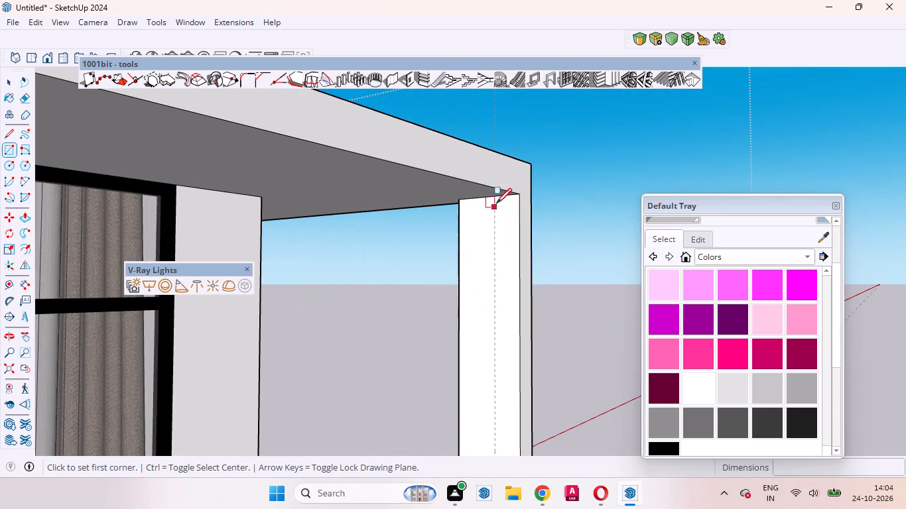
{"action": "left_click", "coordinate": [493, 197]}
{"action": "scroll", "coordinate": [511, 304], "scroll_direction": "down", "scroll_amount": 9}
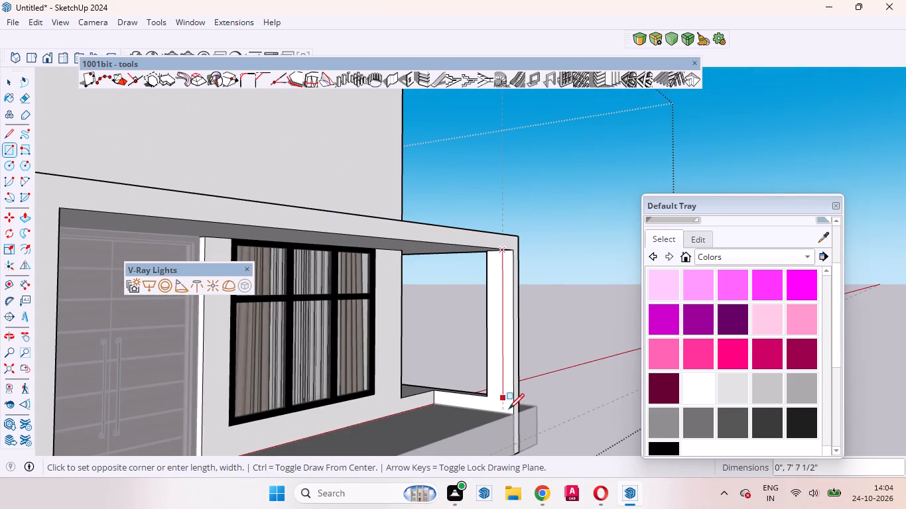
{"action": "left_click", "coordinate": [513, 413]}
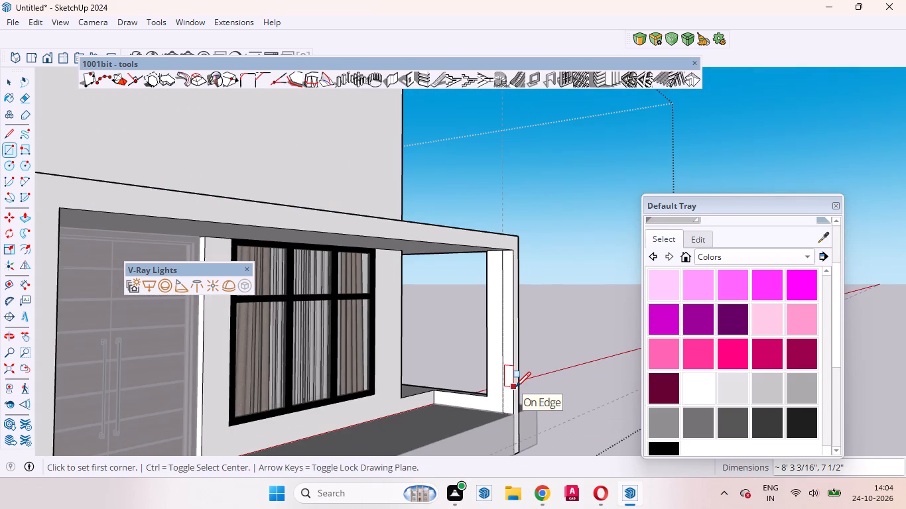
Push/pull the new front strip of the end column inward about 10 15/16" towards the window.
{"action": "key", "text": "p"}
{"action": "left_click", "coordinate": [505, 363]}
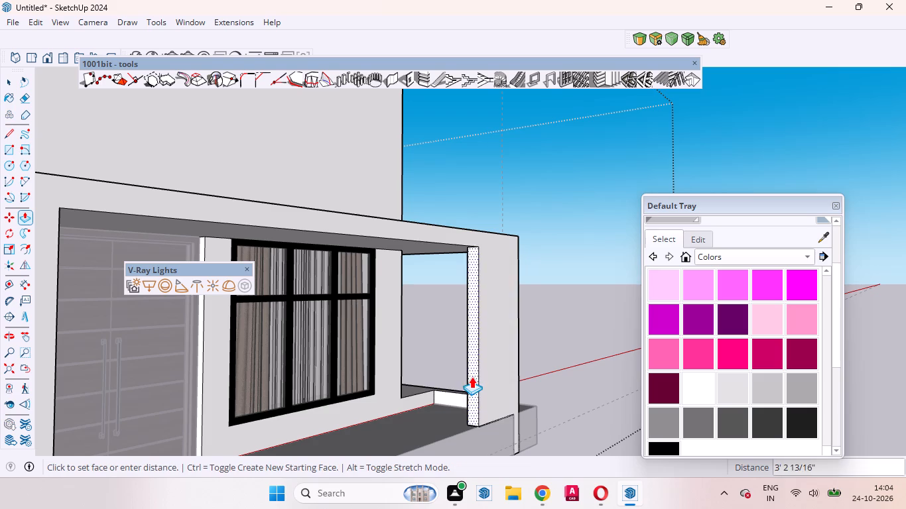
{"action": "scroll", "coordinate": [472, 376], "scroll_direction": "down", "scroll_amount": 3}
{"action": "middle_click_drag", "start_coordinate": [472, 376], "coordinate": [310, 433]}
{"action": "middle_click", "coordinate": [310, 433]}
{"action": "scroll", "coordinate": [465, 412], "scroll_direction": "down", "scroll_amount": 6}
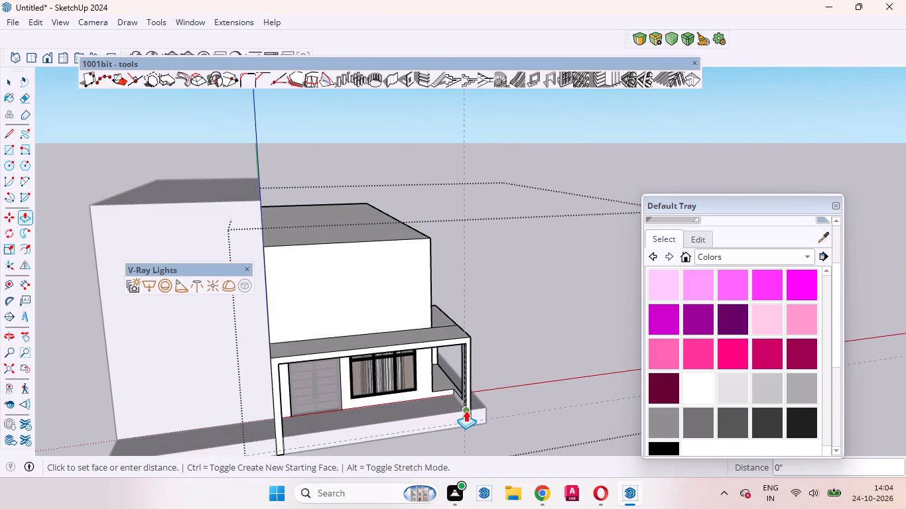
{"action": "scroll", "coordinate": [455, 414], "scroll_direction": "up", "scroll_amount": 3}
{"action": "middle_click_drag", "start_coordinate": [454, 415], "coordinate": [401, 413]}
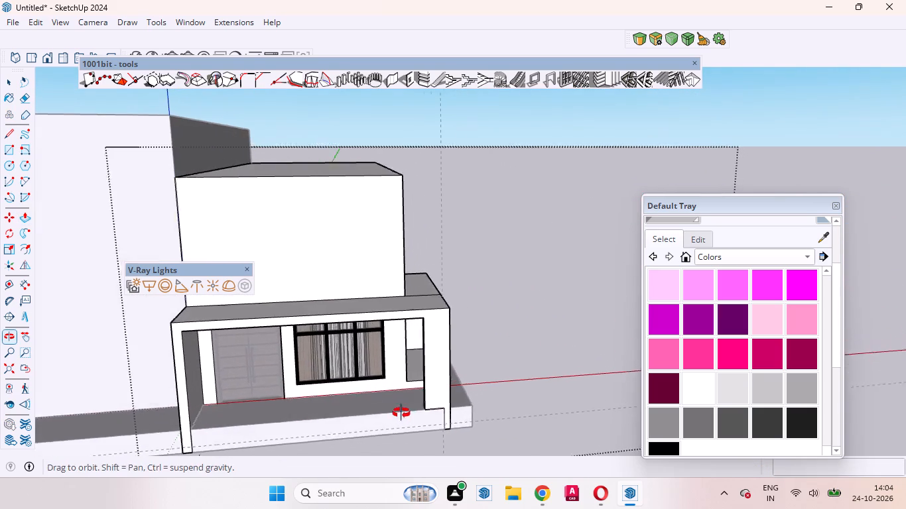
{"action": "middle_click_drag", "start_coordinate": [401, 413], "coordinate": [397, 414]}
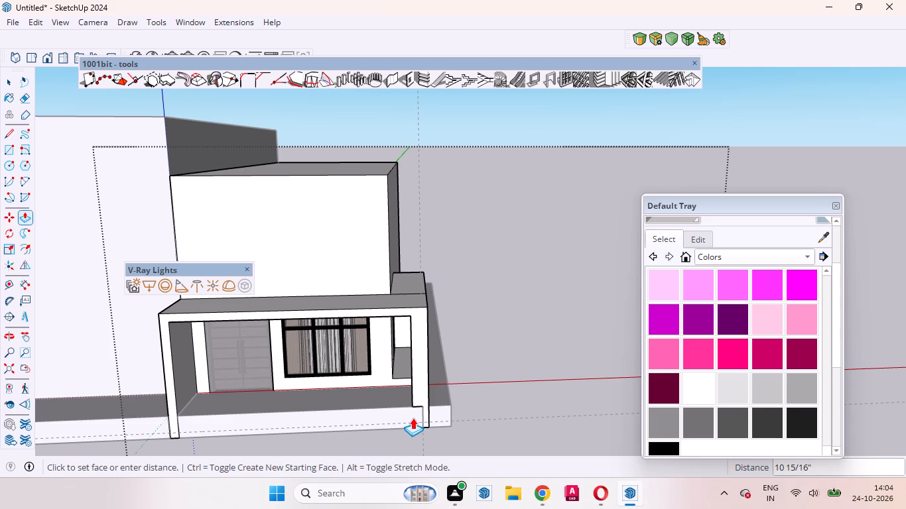
{"action": "left_click", "coordinate": [413, 418]}
{"action": "key", "text": "space"}
{"action": "left_click", "coordinate": [501, 391]}
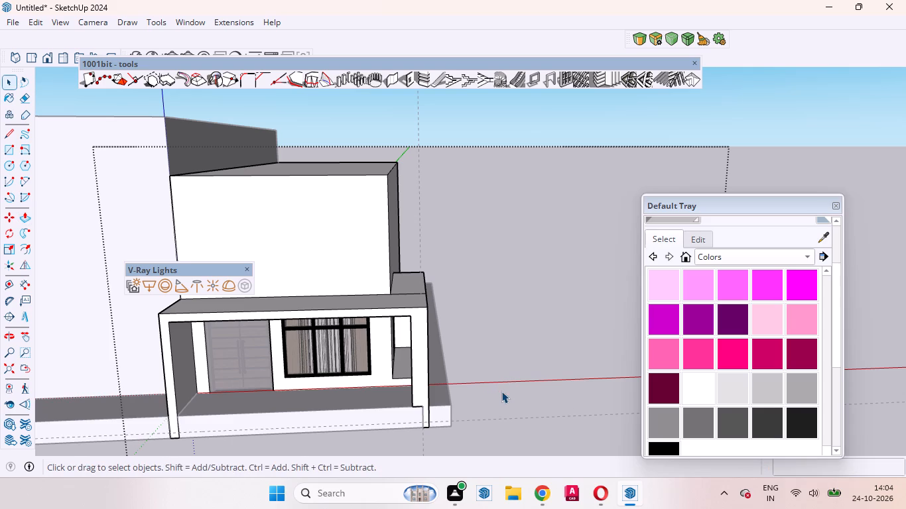
Push the inner side face of the end column's thickened front part back about 3 15/16".
{"action": "middle_click_drag", "start_coordinate": [497, 391], "coordinate": [522, 365]}
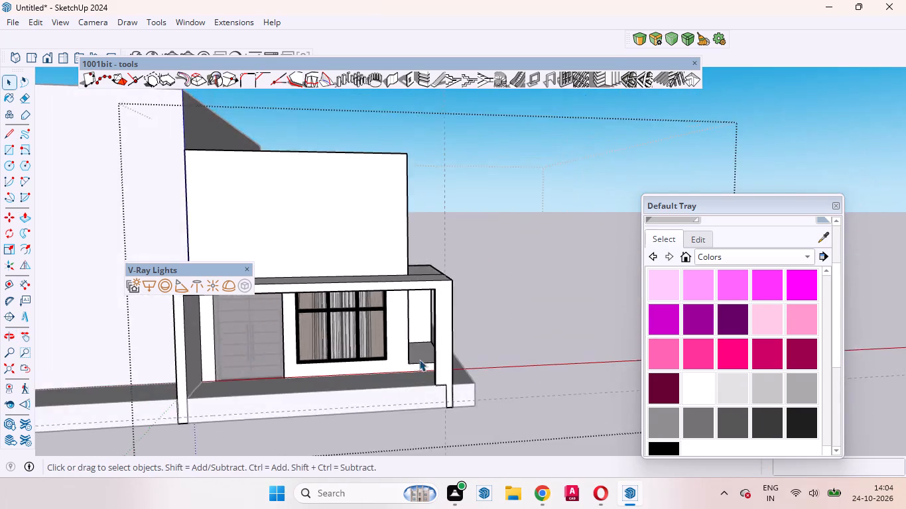
{"action": "scroll", "coordinate": [419, 361], "scroll_direction": "up", "scroll_amount": 12}
{"action": "scroll", "coordinate": [452, 351], "scroll_direction": "down", "scroll_amount": 4}
{"action": "scroll", "coordinate": [446, 343], "scroll_direction": "up", "scroll_amount": 3}
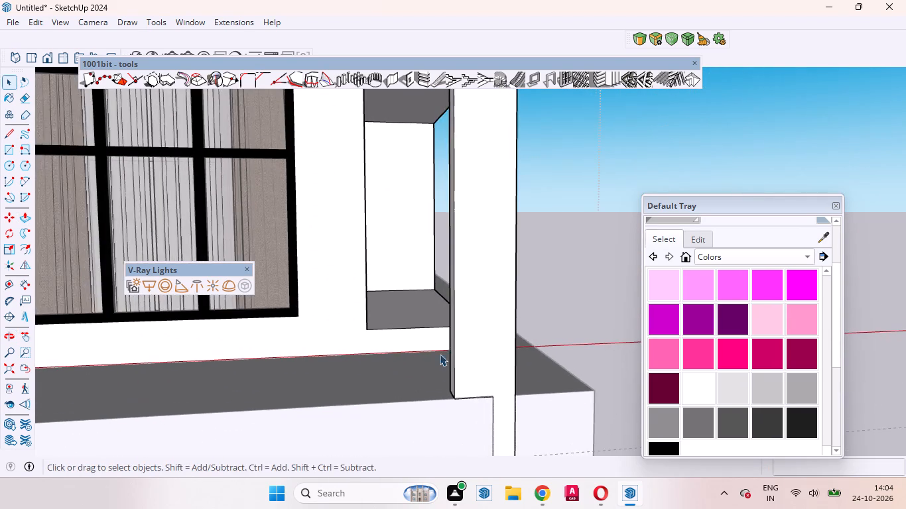
{"action": "middle_click_drag", "start_coordinate": [451, 366], "coordinate": [472, 374]}
{"action": "scroll", "coordinate": [464, 372], "scroll_direction": "up", "scroll_amount": 7}
{"action": "left_click", "coordinate": [450, 368]}
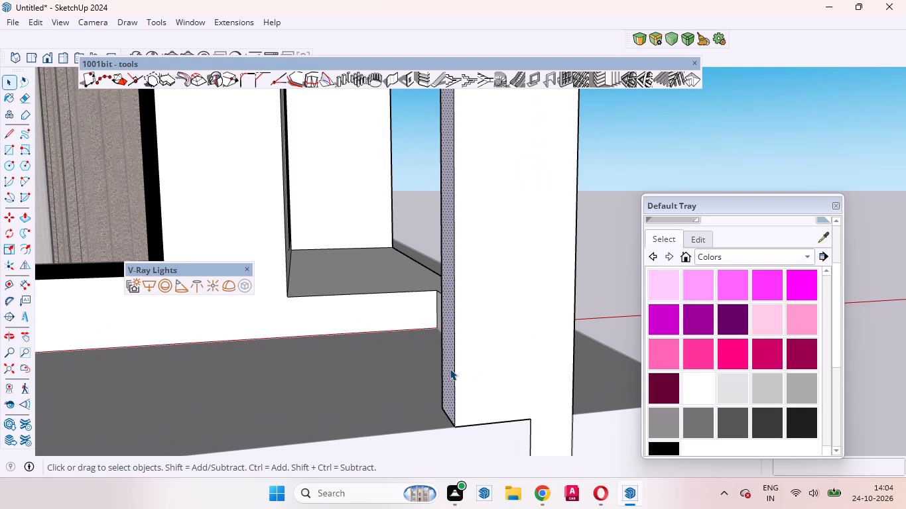
{"action": "key", "text": "p"}
{"action": "left_click", "coordinate": [450, 368]}
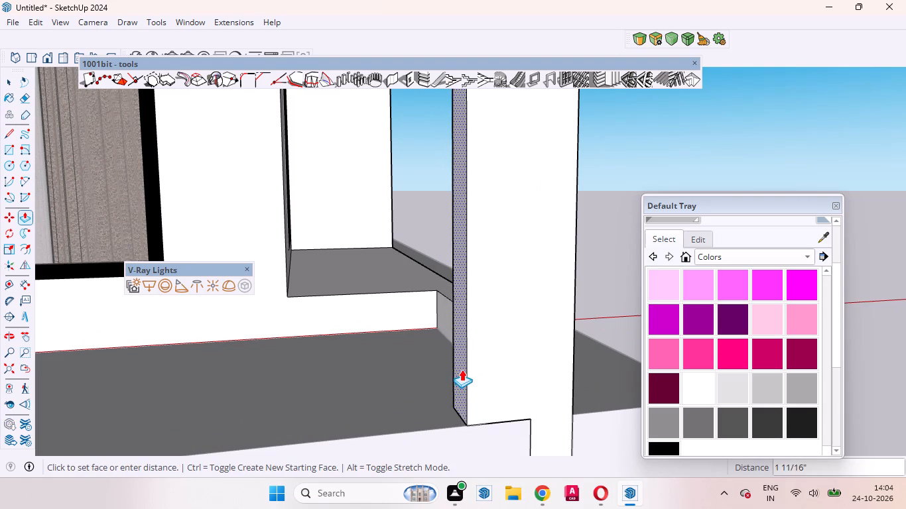
{"action": "left_click", "coordinate": [478, 370]}
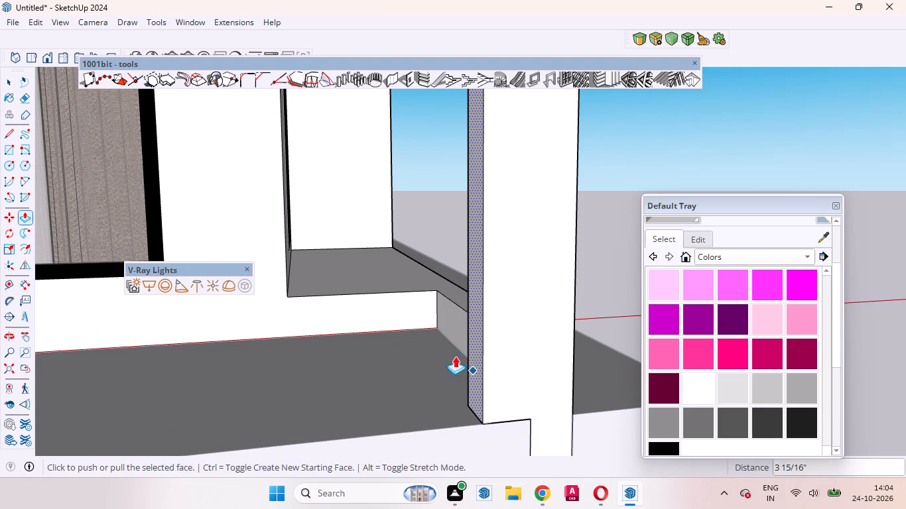
{"action": "key", "text": "space"}
In the base slab's group, copy the front face's vertical edge beside the end column about 6 7/8" towards the door, under the thickened part.
{"action": "scroll", "coordinate": [433, 331], "scroll_direction": "down", "scroll_amount": 10}
{"action": "scroll", "coordinate": [459, 381], "scroll_direction": "up", "scroll_amount": 4}
{"action": "triple_click", "coordinate": [450, 359]}
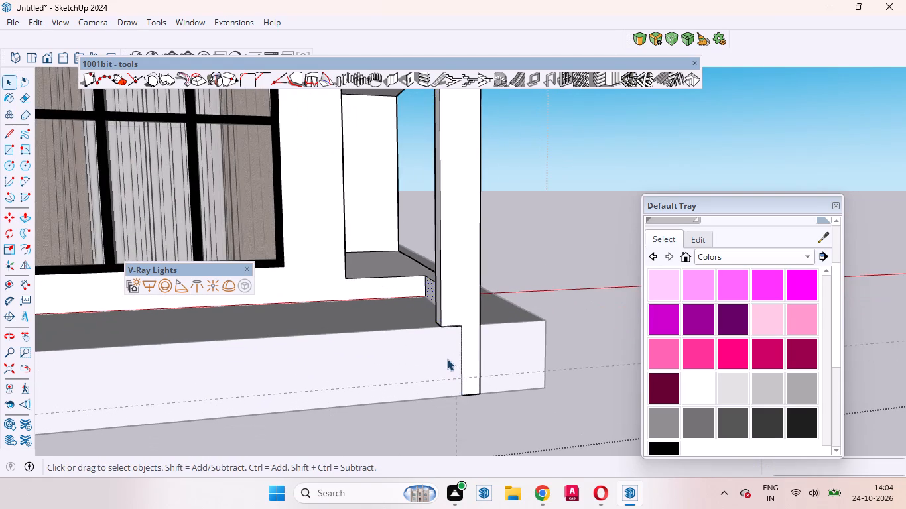
{"action": "left_click", "coordinate": [421, 369]}
{"action": "scroll", "coordinate": [469, 350], "scroll_direction": "up", "scroll_amount": 8}
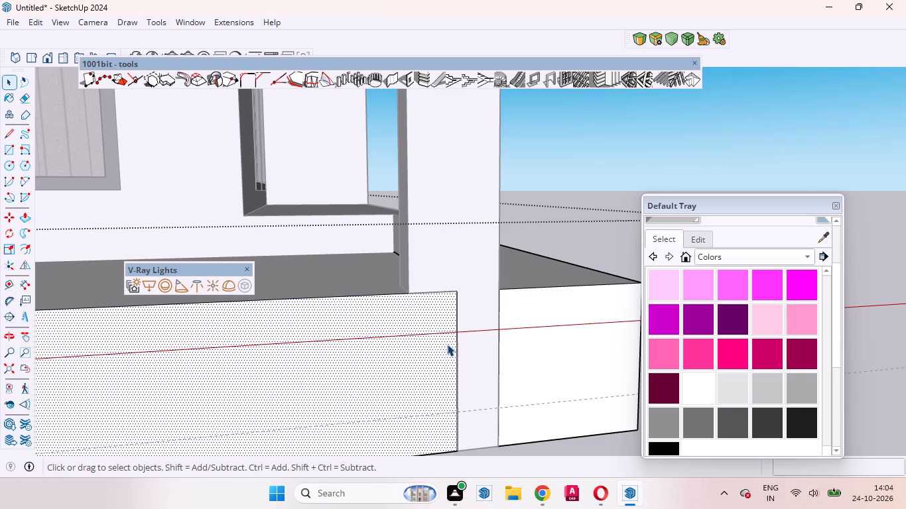
{"action": "left_click", "coordinate": [455, 345]}
{"action": "left_click", "coordinate": [457, 352]}
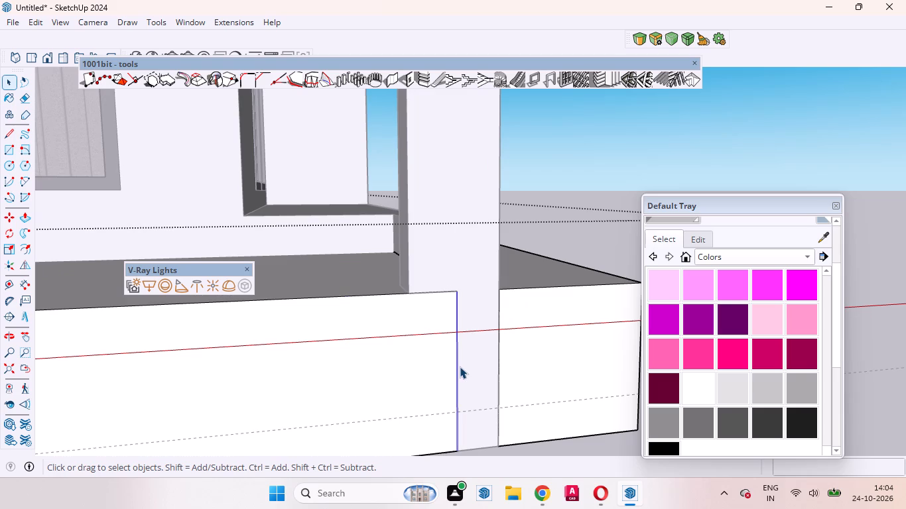
{"action": "key", "text": "m"}
{"action": "left_click", "coordinate": [460, 365]}
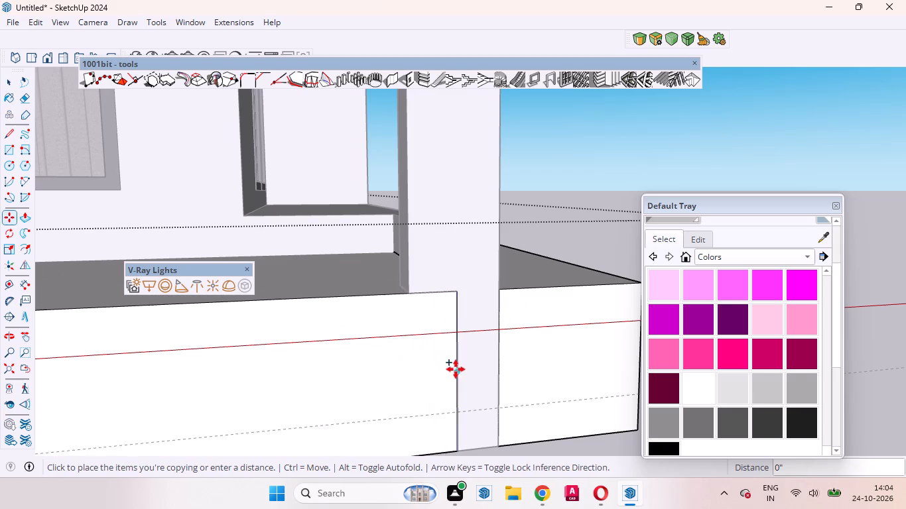
{"action": "left_click", "coordinate": [410, 367]}
Move the copied vertical edge on the slab's front face about 1/8" into line with the thickened end column's corner.
{"action": "scroll", "coordinate": [417, 324], "scroll_direction": "up", "scroll_amount": 20}
{"action": "scroll", "coordinate": [417, 324], "scroll_direction": "up", "scroll_amount": 2}
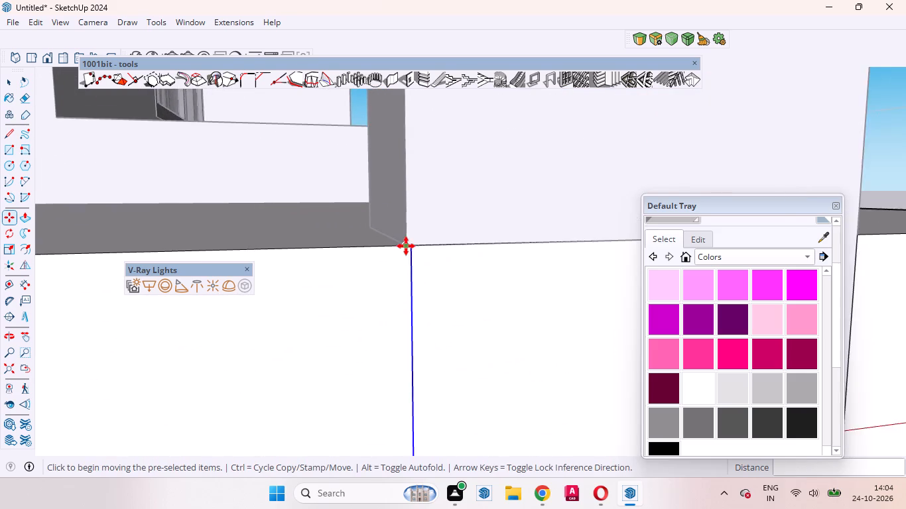
{"action": "scroll", "coordinate": [406, 246], "scroll_direction": "up", "scroll_amount": 5}
{"action": "left_click", "coordinate": [407, 227]}
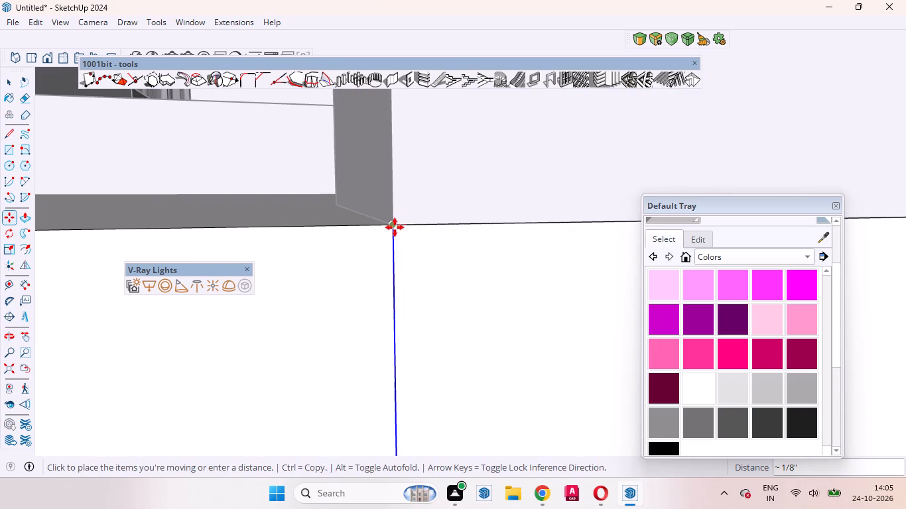
{"action": "left_click", "coordinate": [396, 226]}
{"action": "key", "text": "space"}
Push/pull the narrow slab strip under the end column's thickened part inward 7 1/2".
{"action": "scroll", "coordinate": [355, 306], "scroll_direction": "down", "scroll_amount": 7}
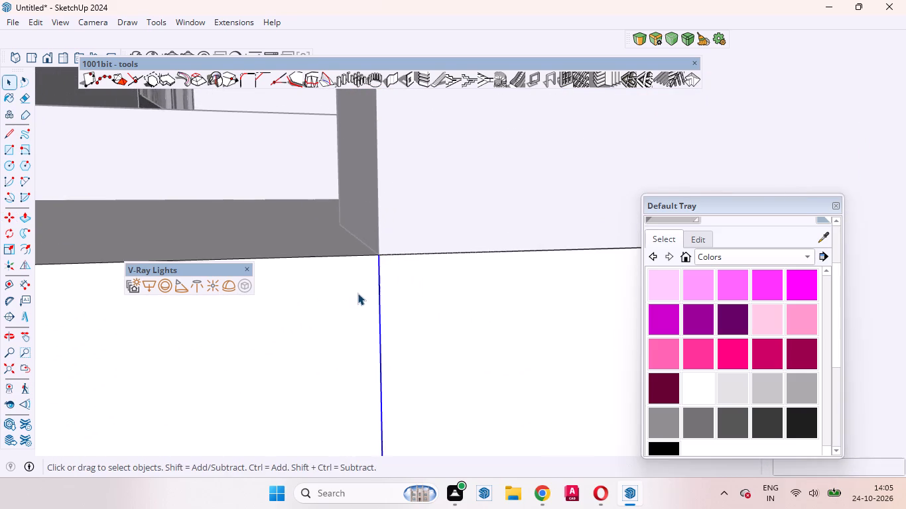
{"action": "scroll", "coordinate": [357, 293], "scroll_direction": "down", "scroll_amount": 18}
{"action": "left_click", "coordinate": [404, 327]}
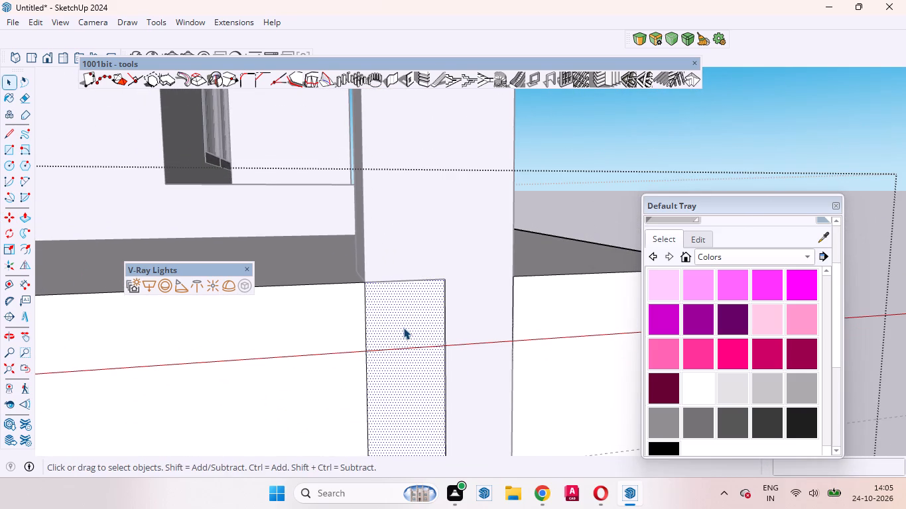
{"action": "key", "text": "p"}
{"action": "left_click", "coordinate": [403, 327]}
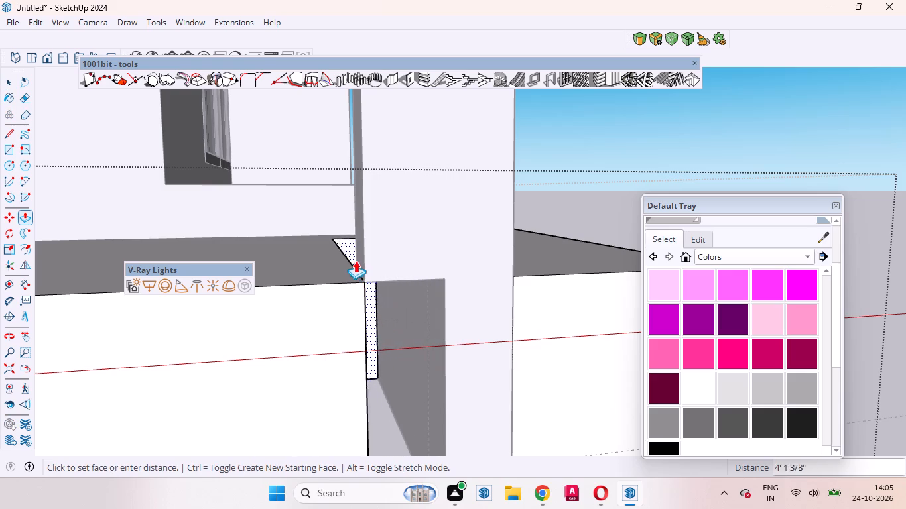
{"action": "left_click", "coordinate": [356, 231]}
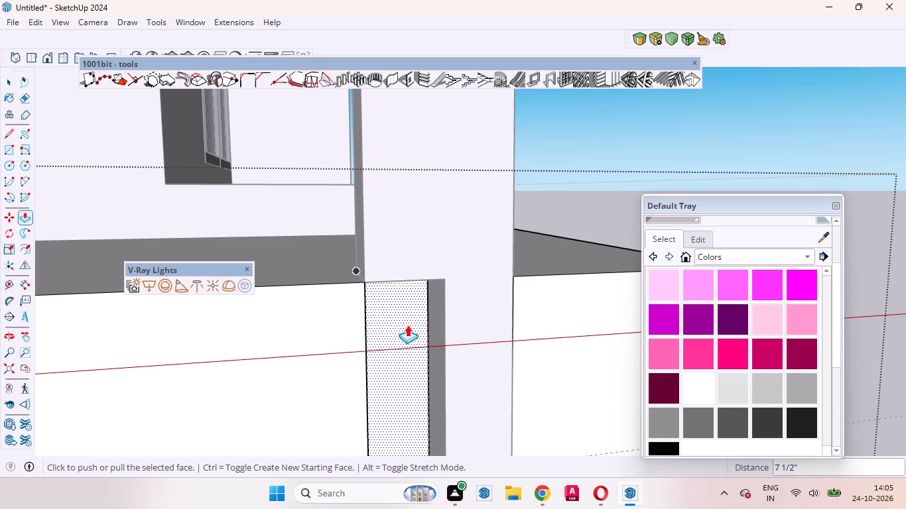
In the porch frame's group, pull the underside of the end column's thickened part down to the column's base.
{"action": "key", "text": "space"}
{"action": "scroll", "coordinate": [419, 295], "scroll_direction": "up", "scroll_amount": 4}
{"action": "middle_click_drag", "start_coordinate": [404, 326], "coordinate": [407, 199]}
{"action": "scroll", "coordinate": [407, 199], "scroll_direction": "up", "scroll_amount": 1}
{"action": "left_click", "coordinate": [396, 223]}
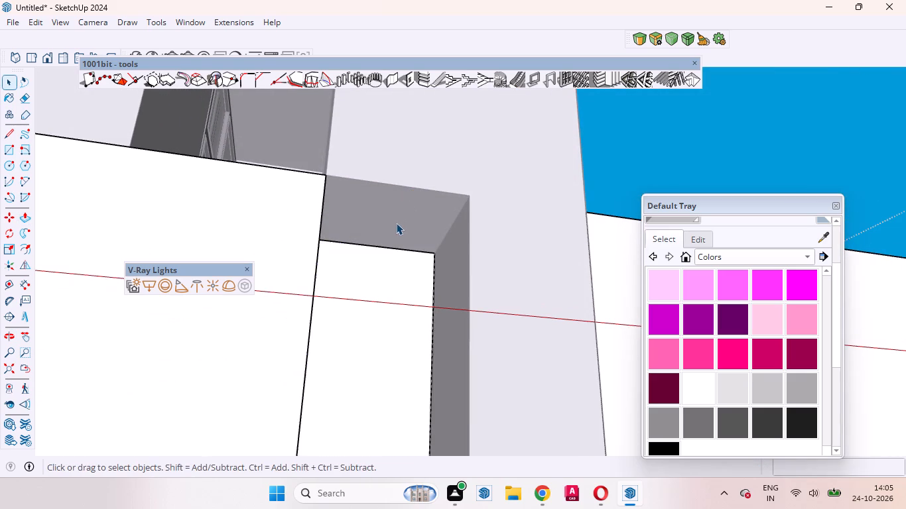
{"action": "double_click", "coordinate": [389, 205]}
{"action": "left_click", "coordinate": [373, 215]}
{"action": "key", "text": "p"}
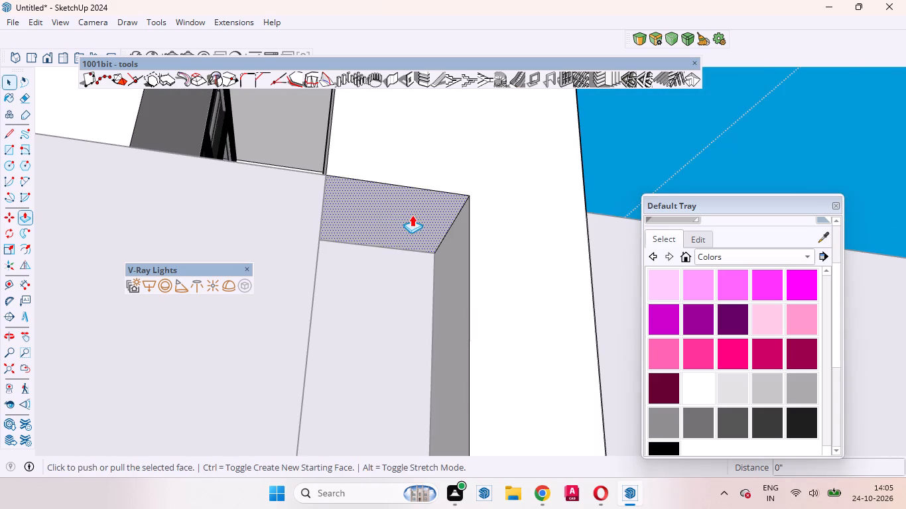
{"action": "left_click", "coordinate": [412, 215]}
{"action": "scroll", "coordinate": [389, 292], "scroll_direction": "down", "scroll_amount": 18}
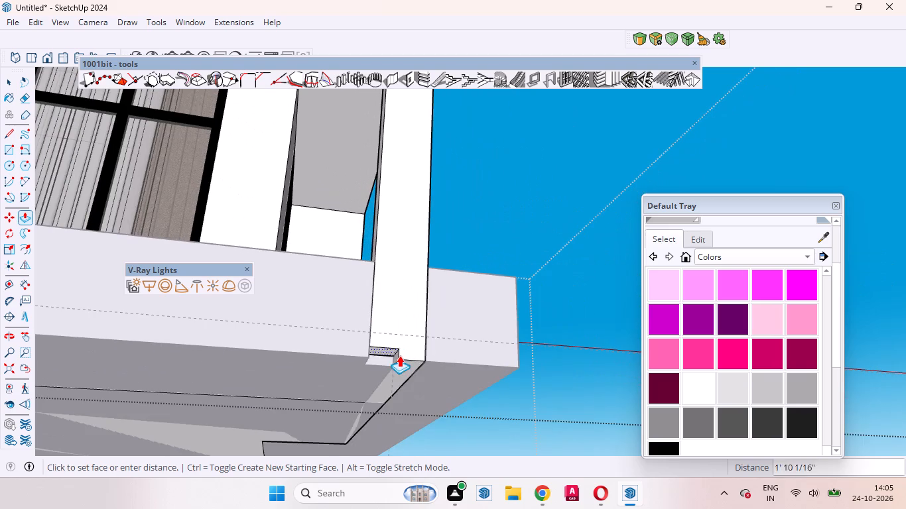
{"action": "left_click", "coordinate": [400, 356]}
{"action": "key", "text": "space"}
{"action": "left_click", "coordinate": [497, 235]}
Examine the thickened end column and its junction with the base slab from the front and the side.
{"action": "middle_click_drag", "start_coordinate": [463, 258], "coordinate": [465, 299]}
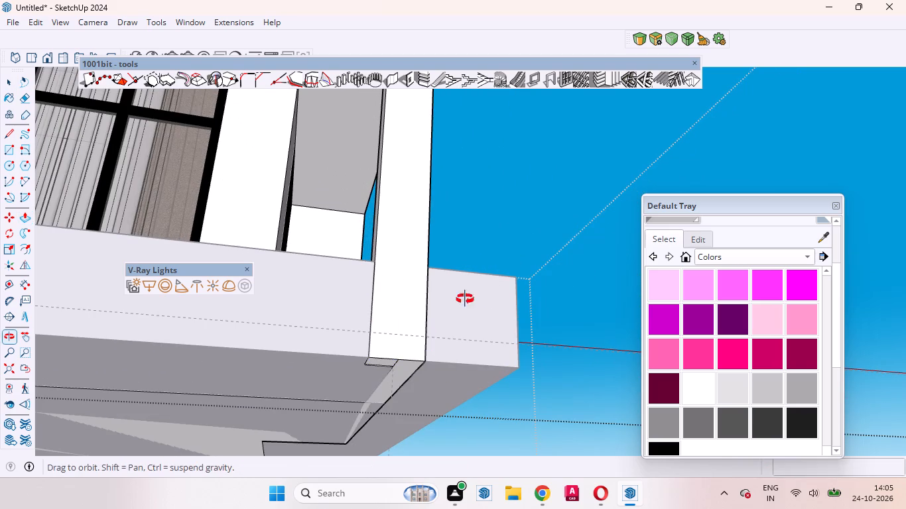
{"action": "middle_click_drag", "start_coordinate": [465, 299], "coordinate": [495, 373]}
{"action": "scroll", "coordinate": [429, 295], "scroll_direction": "down", "scroll_amount": 12}
{"action": "scroll", "coordinate": [454, 345], "scroll_direction": "up", "scroll_amount": 8}
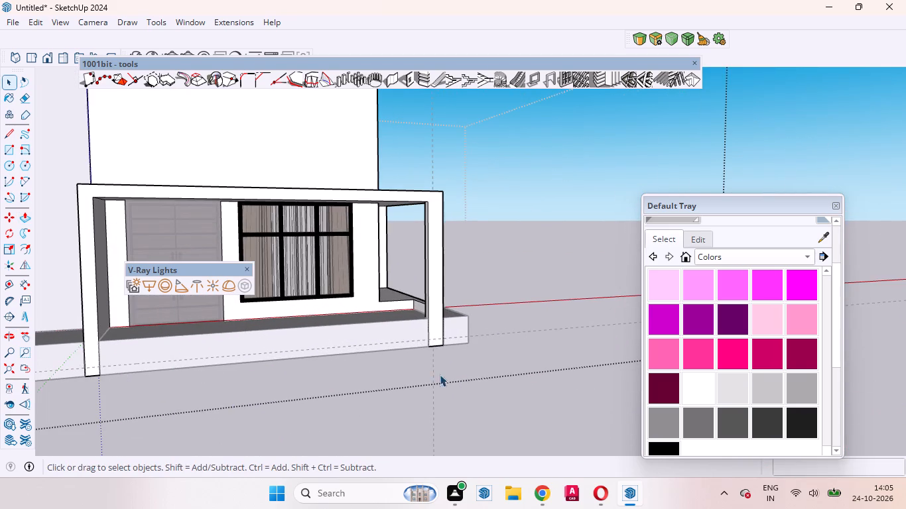
{"action": "left_click", "coordinate": [419, 375]}
{"action": "middle_click_drag", "start_coordinate": [464, 327], "coordinate": [357, 399]}
{"action": "middle_click", "coordinate": [354, 399]}
{"action": "left_click", "coordinate": [497, 345]}
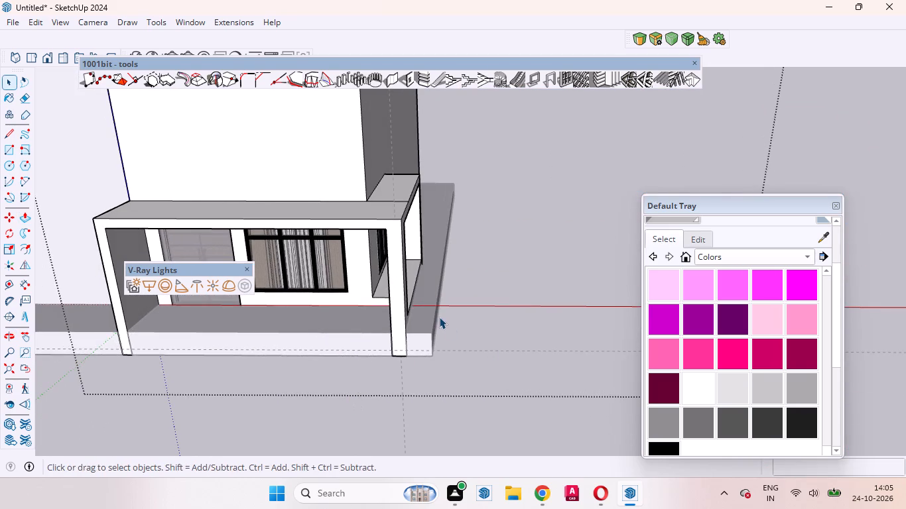
{"action": "scroll", "coordinate": [439, 317], "scroll_direction": "up", "scroll_amount": 8}
{"action": "middle_click_drag", "start_coordinate": [407, 339], "coordinate": [241, 321]}
{"action": "scroll", "coordinate": [395, 278], "scroll_direction": "down", "scroll_amount": 4}
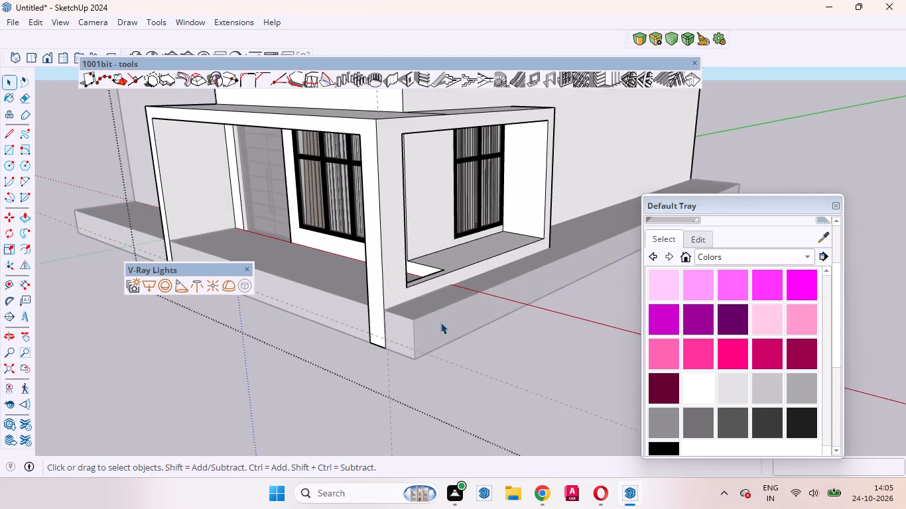
{"action": "scroll", "coordinate": [445, 331], "scroll_direction": "up", "scroll_amount": 3}
{"action": "left_click", "coordinate": [509, 357]}
{"action": "left_click", "coordinate": [482, 354]}
{"action": "left_click", "coordinate": [494, 351]}
{"action": "left_click", "coordinate": [508, 355]}
{"action": "scroll", "coordinate": [444, 355], "scroll_direction": "down", "scroll_amount": 7}
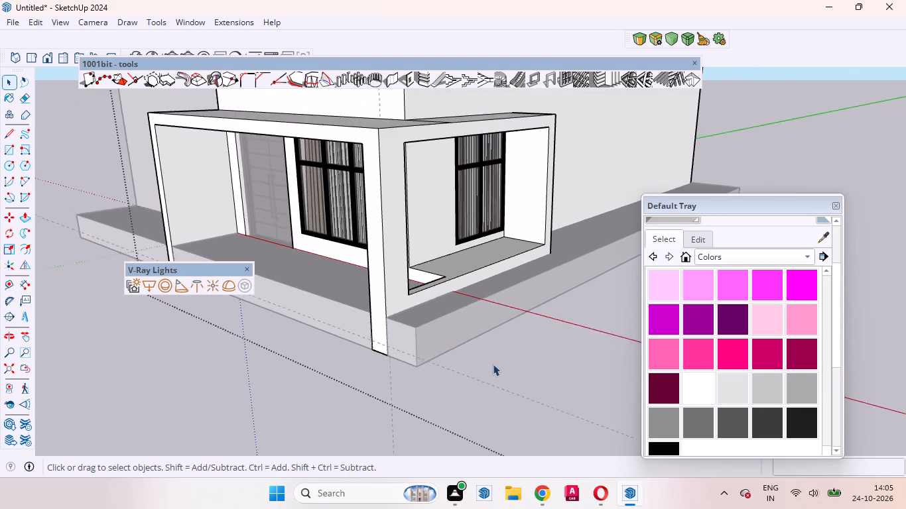
{"action": "scroll", "coordinate": [493, 364], "scroll_direction": "down", "scroll_amount": 3}
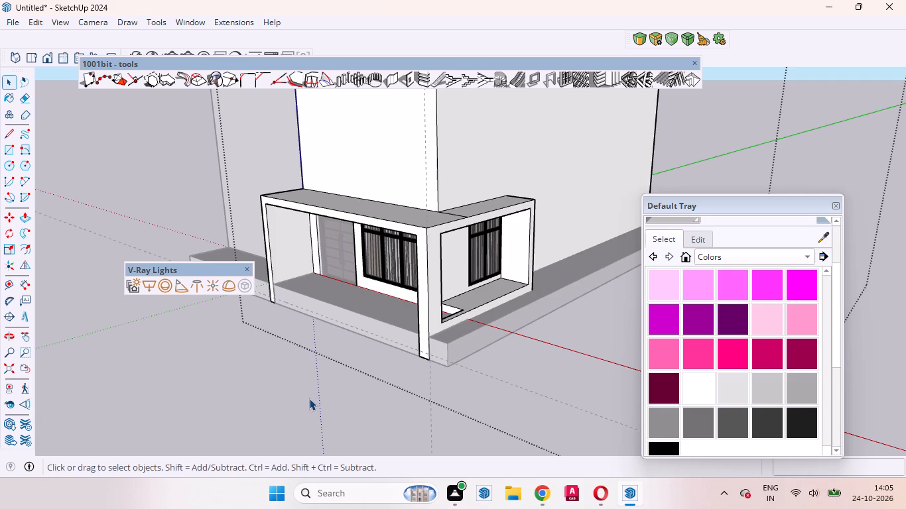
{"action": "scroll", "coordinate": [533, 350], "scroll_direction": "down", "scroll_amount": 9}
In the base slab's group, divide the front face's vertical edge beside the door-side column into 3 segments.
{"action": "scroll", "coordinate": [338, 304], "scroll_direction": "up", "scroll_amount": 13}
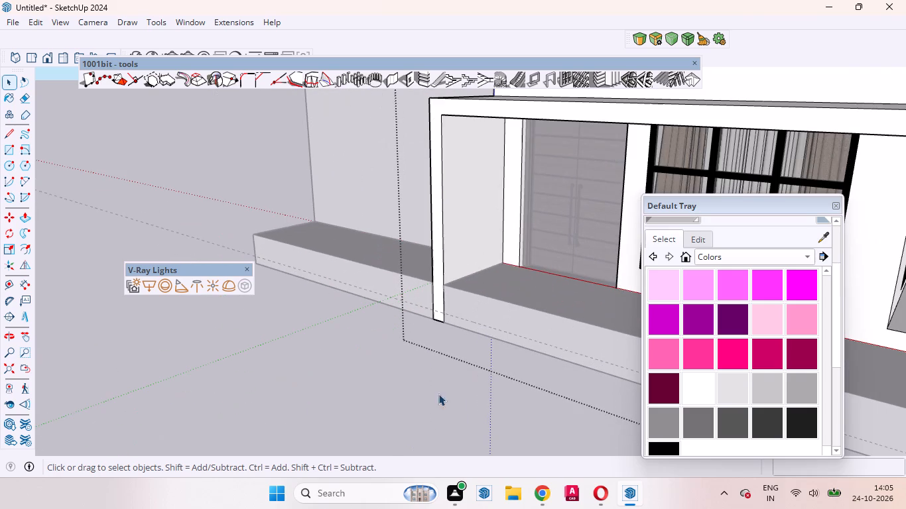
{"action": "double_click", "coordinate": [503, 321]}
{"action": "left_click", "coordinate": [495, 318]}
{"action": "scroll", "coordinate": [103, 273], "scroll_direction": "down", "scroll_amount": 4}
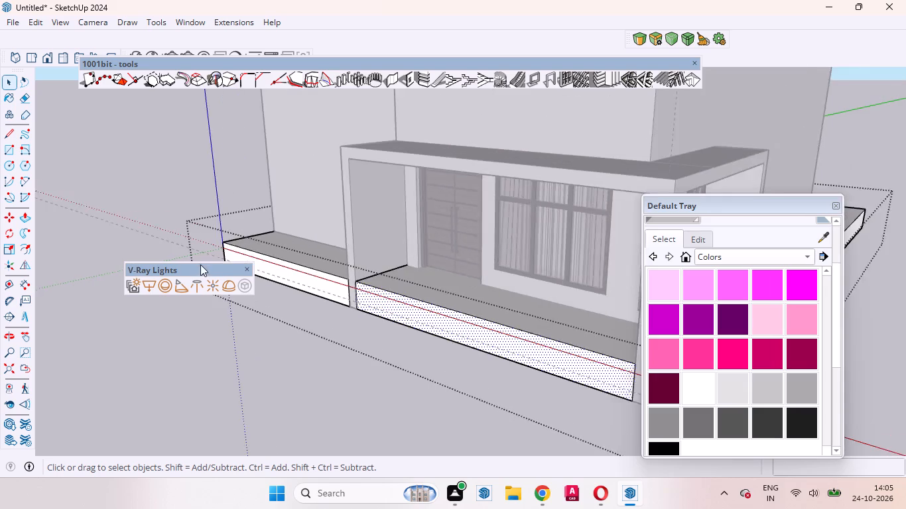
{"action": "scroll", "coordinate": [200, 264], "scroll_direction": "down", "scroll_amount": 9}
{"action": "middle_click_drag", "start_coordinate": [322, 347], "coordinate": [433, 306]}
{"action": "scroll", "coordinate": [404, 319], "scroll_direction": "up", "scroll_amount": 16}
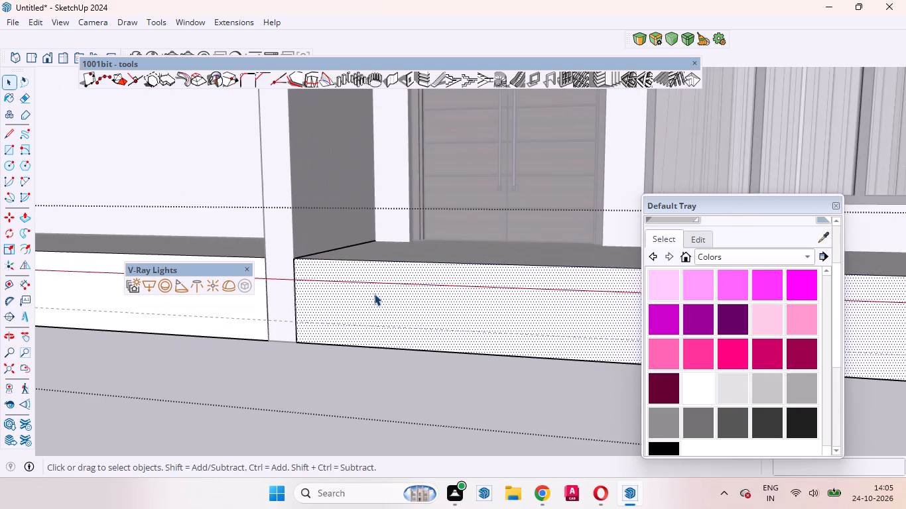
{"action": "left_click", "coordinate": [296, 298]}
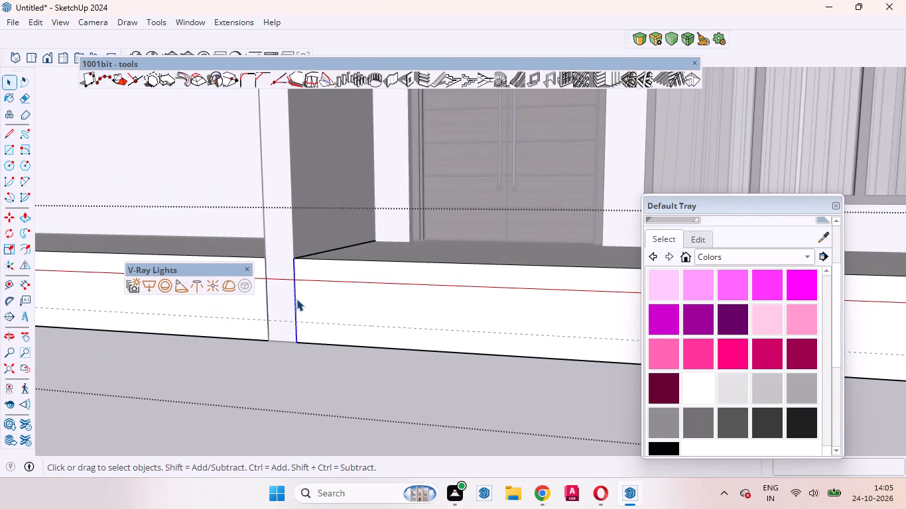
{"action": "right_click", "coordinate": [296, 298]}
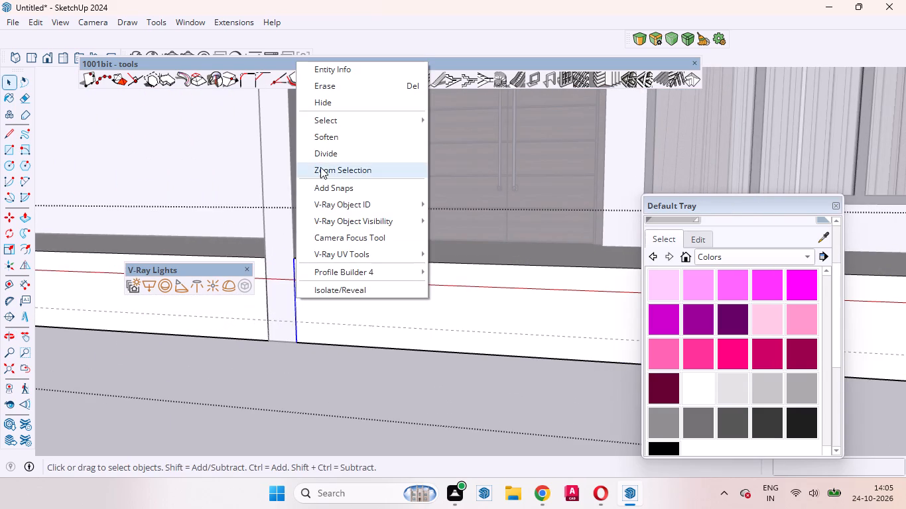
{"action": "left_click", "coordinate": [321, 158]}
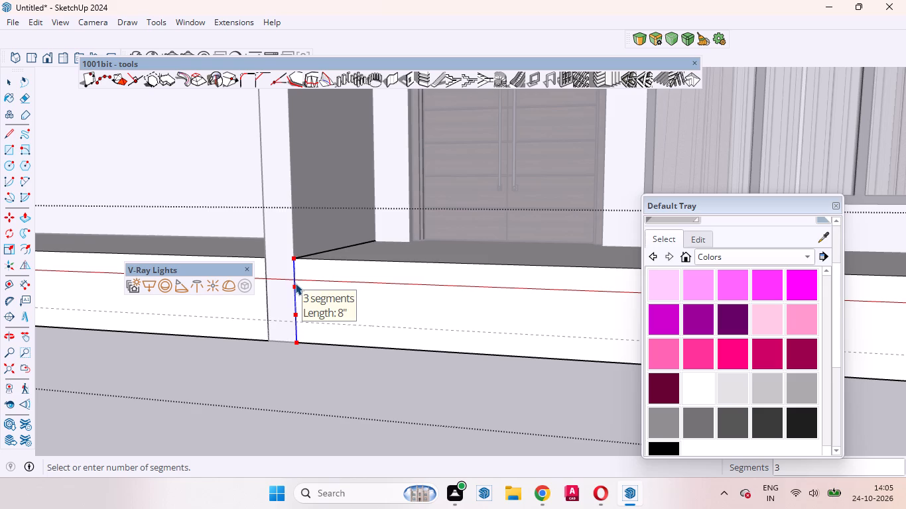
{"action": "left_click", "coordinate": [295, 283]}
Draw a horizontal line about 20' long across the slab's front face, from the lower division point to the end column.
{"action": "key", "text": "l"}
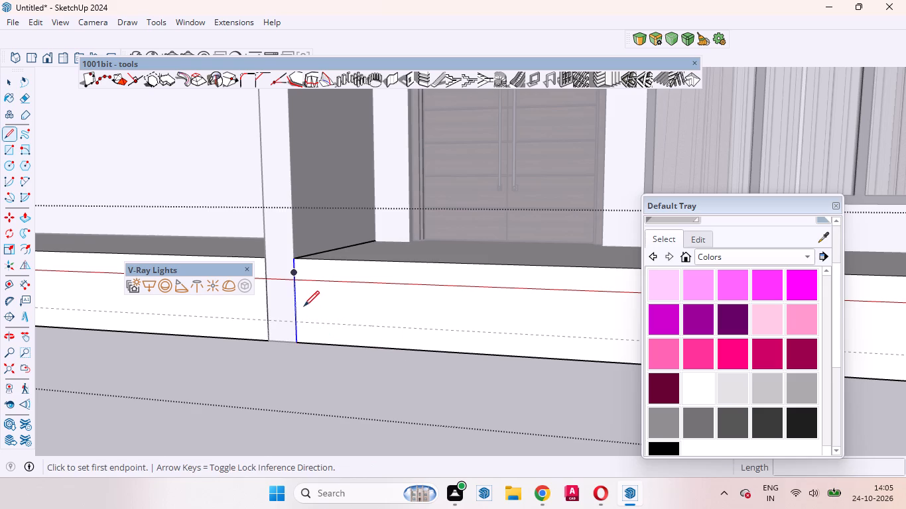
{"action": "left_click", "coordinate": [298, 313]}
{"action": "scroll", "coordinate": [226, 304], "scroll_direction": "down", "scroll_amount": 10}
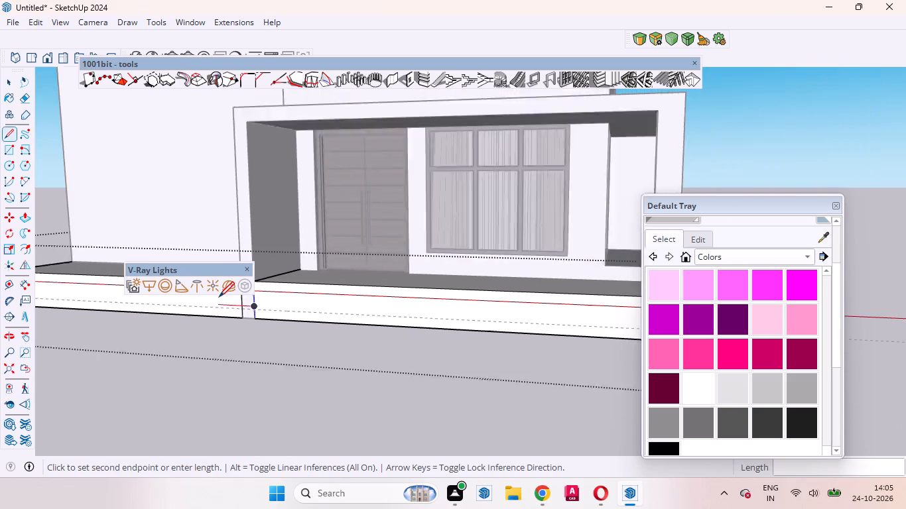
{"action": "scroll", "coordinate": [219, 297], "scroll_direction": "down", "scroll_amount": 7}
{"action": "scroll", "coordinate": [397, 312], "scroll_direction": "up", "scroll_amount": 9}
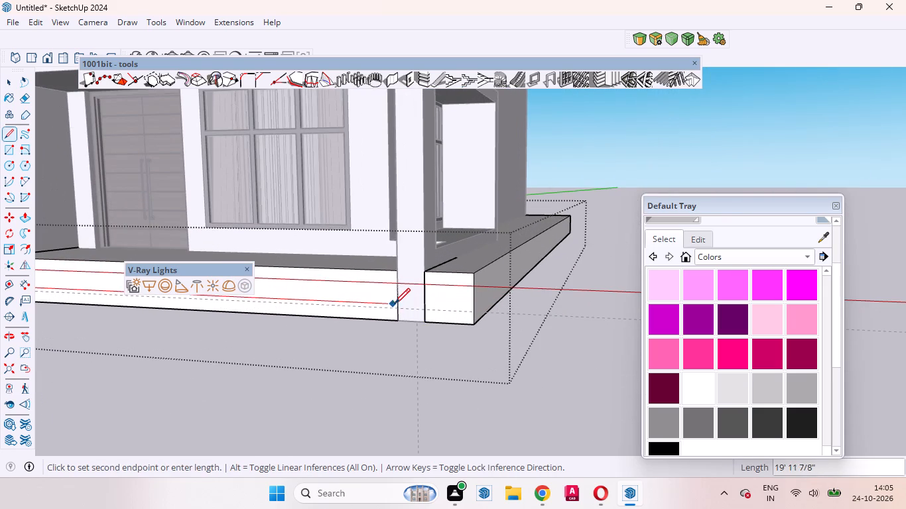
{"action": "left_click", "coordinate": [397, 304]}
{"action": "scroll", "coordinate": [468, 325], "scroll_direction": "down", "scroll_amount": 10}
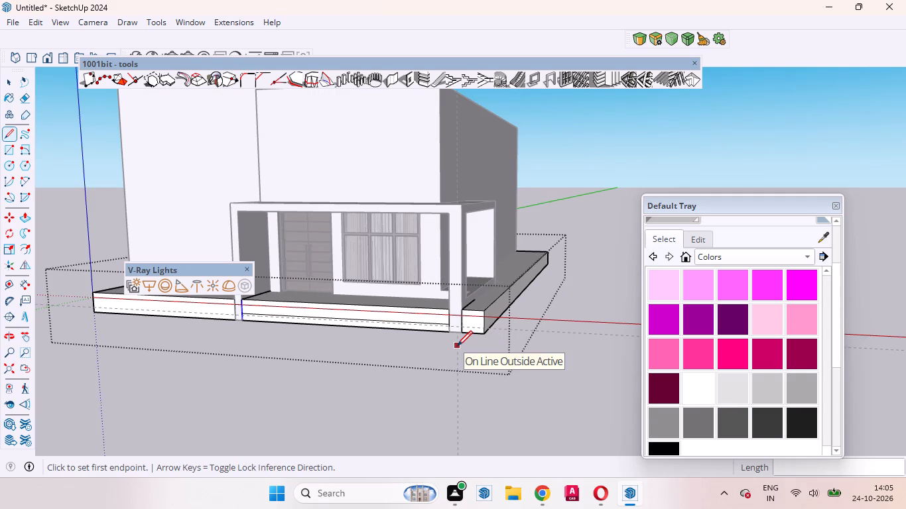
{"action": "key", "text": "space"}
{"action": "scroll", "coordinate": [387, 319], "scroll_direction": "up", "scroll_amount": 10}
{"action": "left_click", "coordinate": [405, 323]}
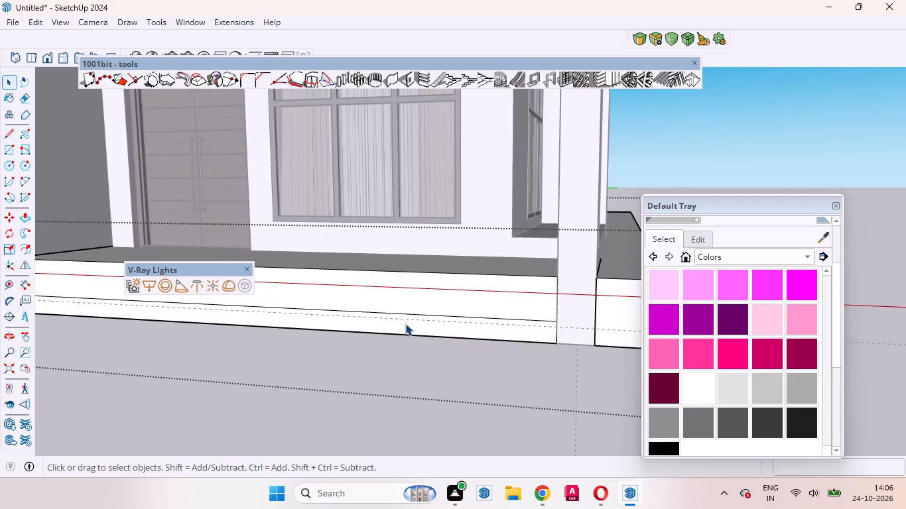
{"action": "middle_click_drag", "start_coordinate": [434, 341], "coordinate": [499, 377]}
{"action": "left_click", "coordinate": [475, 331]}
Draw a second line about 20' 2" long across the slab's front face, from the upper division point to the end column.
{"action": "scroll", "coordinate": [505, 336], "scroll_direction": "down", "scroll_amount": 4}
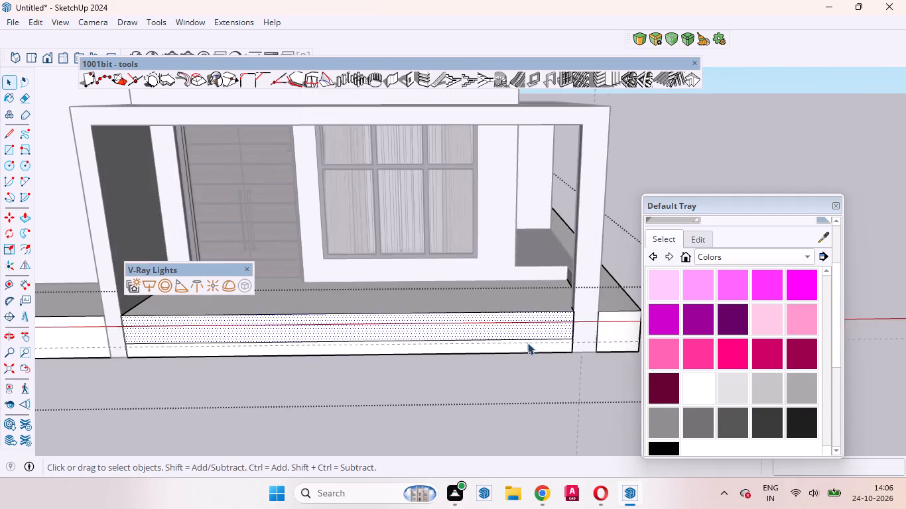
{"action": "scroll", "coordinate": [527, 343], "scroll_direction": "down", "scroll_amount": 4}
{"action": "key", "text": "l"}
{"action": "scroll", "coordinate": [344, 323], "scroll_direction": "up", "scroll_amount": 8}
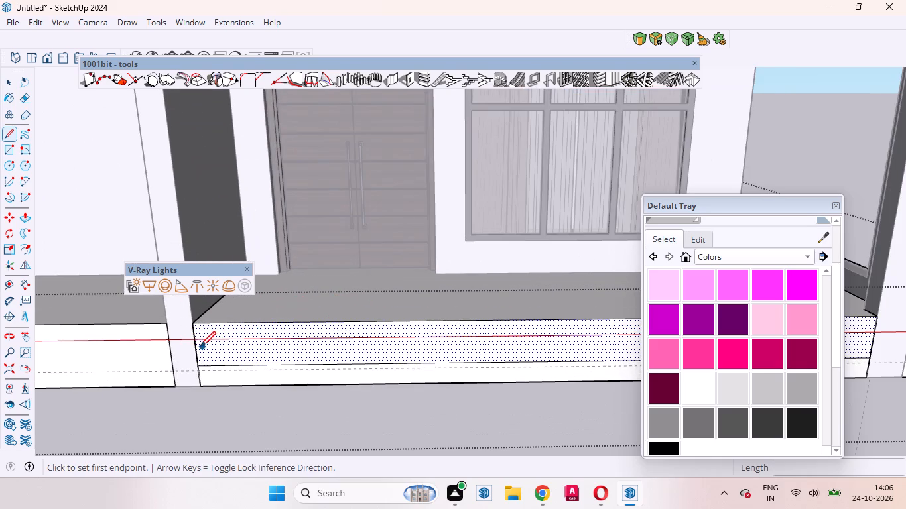
{"action": "left_click", "coordinate": [196, 344]}
{"action": "scroll", "coordinate": [221, 341], "scroll_direction": "down", "scroll_amount": 10}
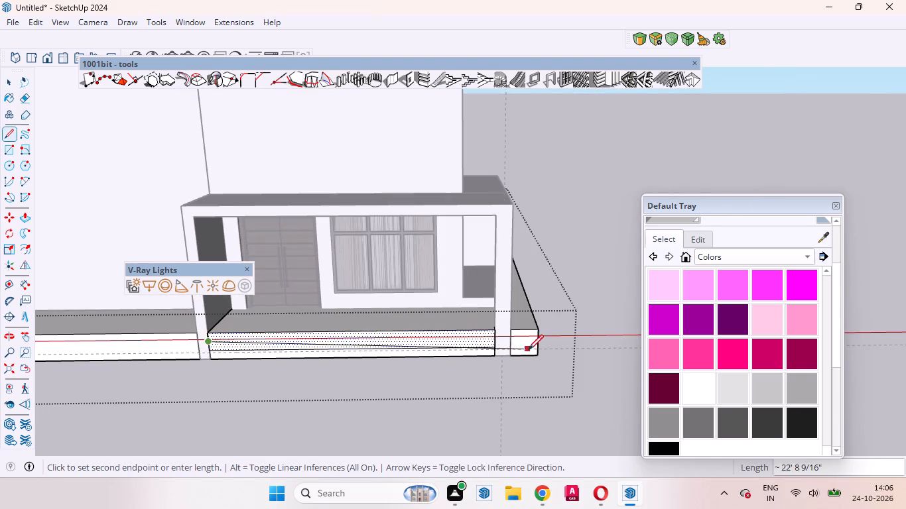
{"action": "scroll", "coordinate": [525, 350], "scroll_direction": "up", "scroll_amount": 7}
{"action": "left_click", "coordinate": [489, 337]}
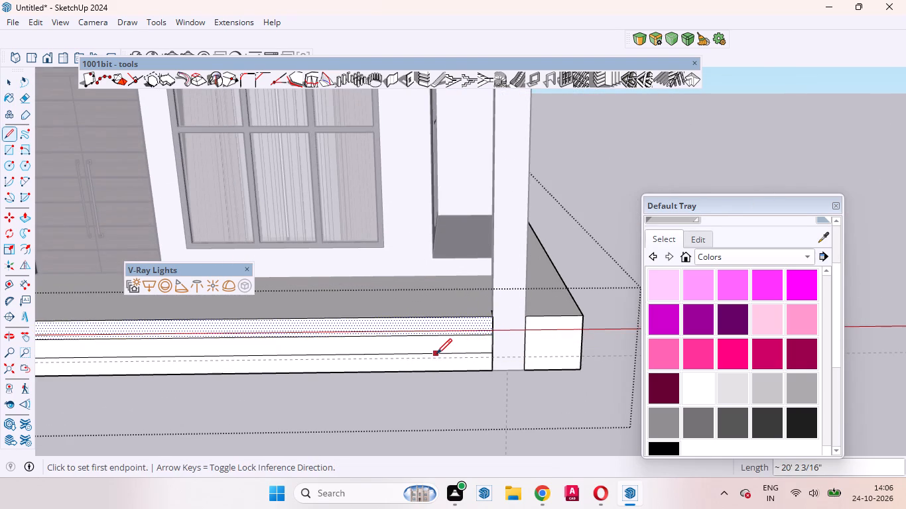
{"action": "key", "text": "space"}
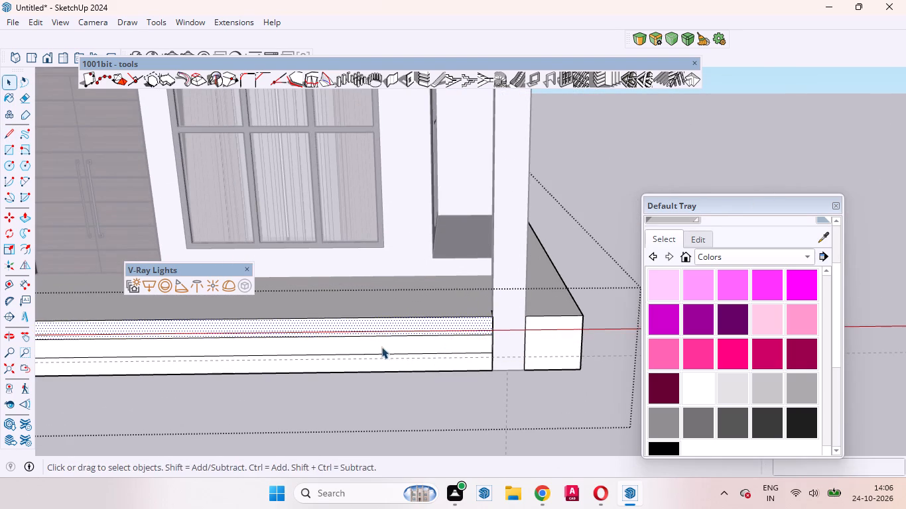
Push the middle strip of the slab's front face between the columns inward 12".
{"action": "middle_click_drag", "start_coordinate": [379, 351], "coordinate": [534, 382]}
{"action": "scroll", "coordinate": [516, 359], "scroll_direction": "up", "scroll_amount": 5}
{"action": "left_click", "coordinate": [494, 347]}
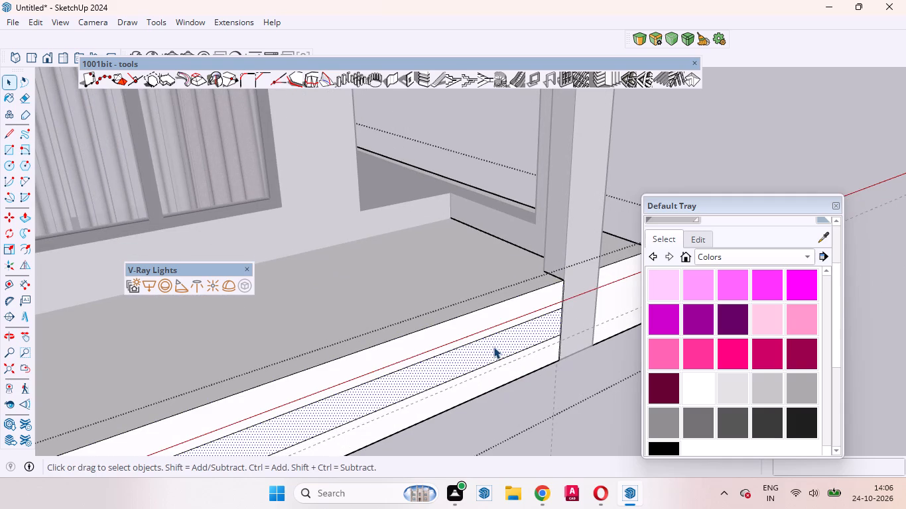
{"action": "key", "text": "p"}
{"action": "left_click_drag", "start_coordinate": [493, 347], "coordinate": [479, 341]}
{"action": "type", "text": "12"}
{"action": "key", "text": "Return"}
Push the top strip of the slab's front face inward by the same 12" twice to form the upper step.
{"action": "double_click", "coordinate": [465, 322]}
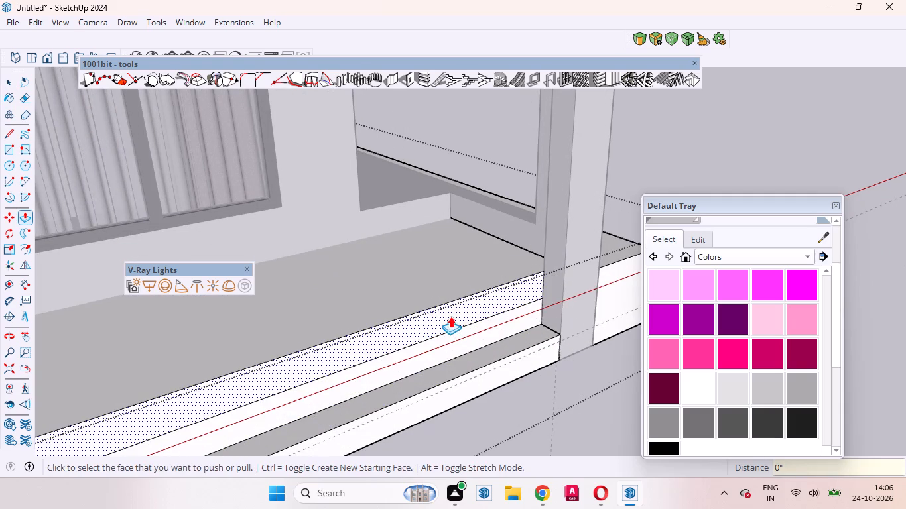
{"action": "double_click", "coordinate": [446, 313]}
{"action": "key", "text": "space"}
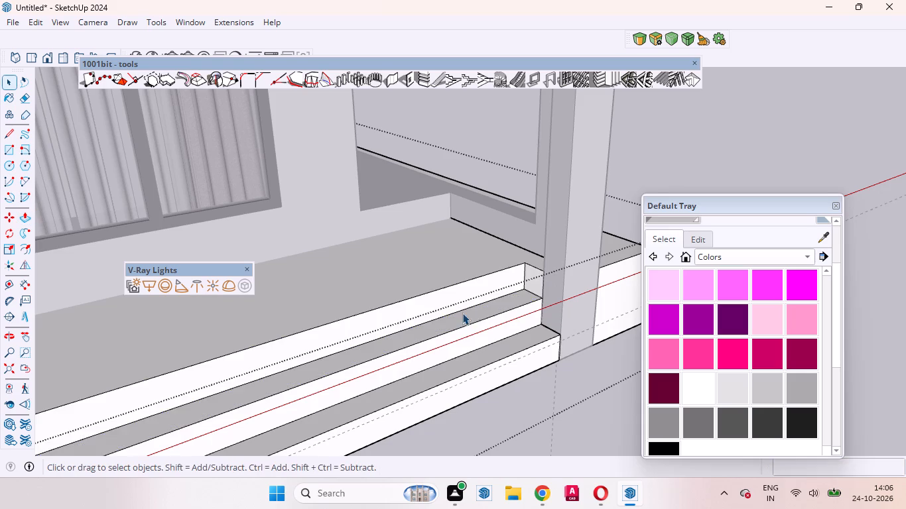
{"action": "scroll", "coordinate": [482, 311], "scroll_direction": "down", "scroll_amount": 5}
{"action": "middle_click_drag", "start_coordinate": [542, 331], "coordinate": [326, 343]}
{"action": "scroll", "coordinate": [511, 313], "scroll_direction": "down", "scroll_amount": 13}
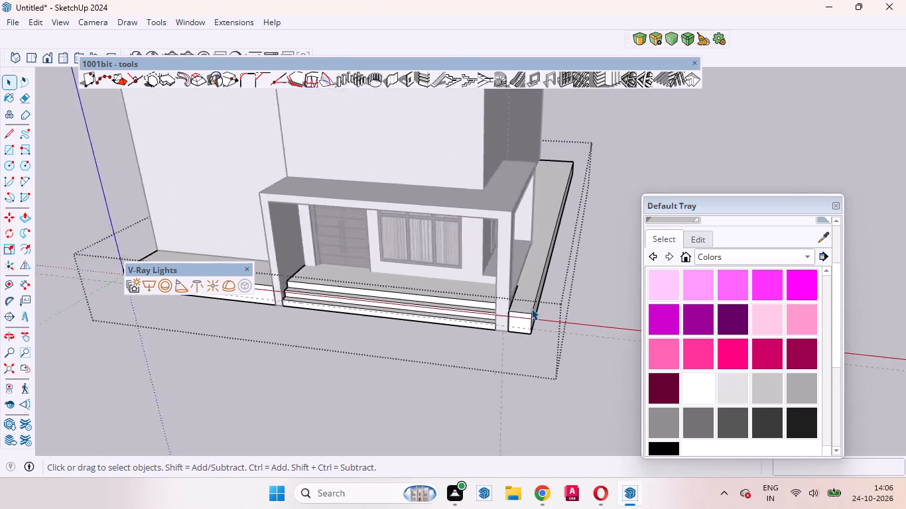
Finish editing the base slab group.
{"action": "scroll", "coordinate": [531, 308], "scroll_direction": "down", "scroll_amount": 2}
{"action": "left_click", "coordinate": [447, 341]}
{"action": "scroll", "coordinate": [440, 292], "scroll_direction": "up", "scroll_amount": 5}
{"action": "double_click", "coordinate": [379, 370]}
Place guide lines 2" below the top front edges of the upper and middle entrance steps.
{"action": "middle_click_drag", "start_coordinate": [475, 330], "coordinate": [462, 325]}
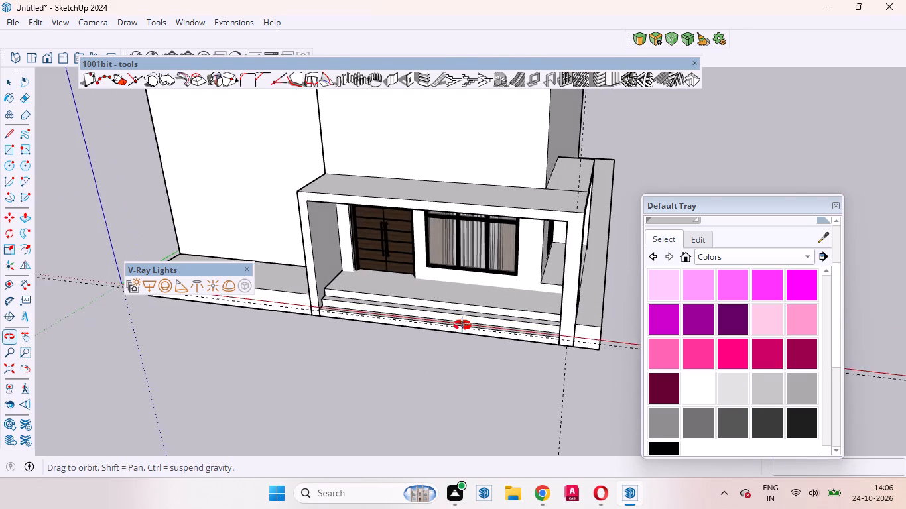
{"action": "middle_click_drag", "start_coordinate": [462, 325], "coordinate": [363, 320]}
{"action": "middle_click", "coordinate": [363, 320]}
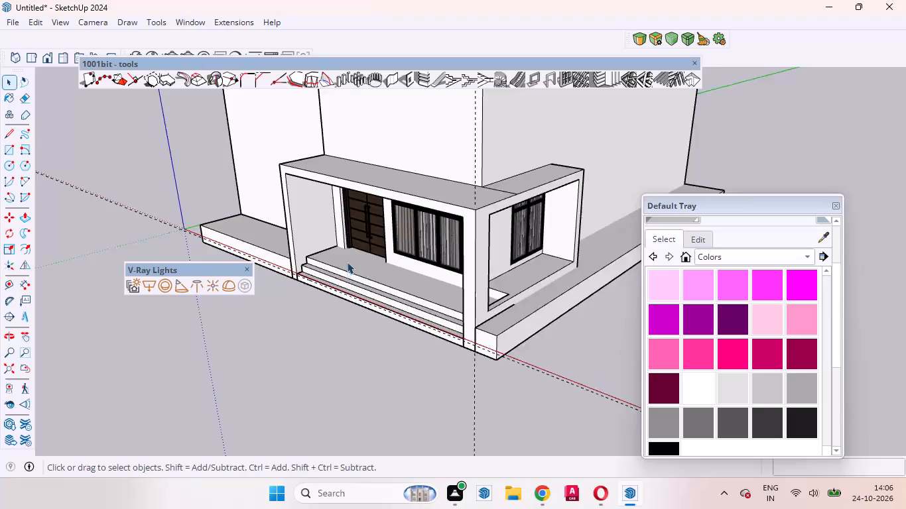
{"action": "scroll", "coordinate": [346, 256], "scroll_direction": "up", "scroll_amount": 16}
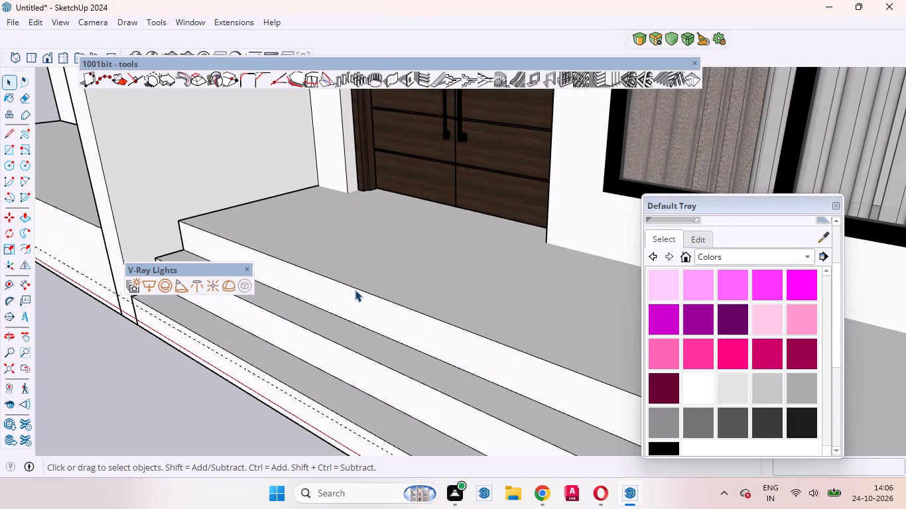
{"action": "key", "text": "t"}
{"action": "scroll", "coordinate": [357, 289], "scroll_direction": "up", "scroll_amount": 8}
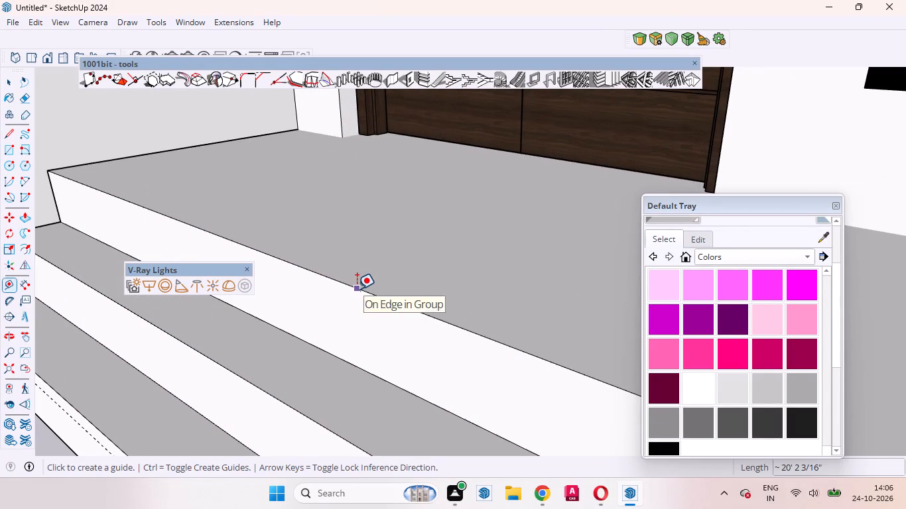
{"action": "left_click", "coordinate": [357, 289]}
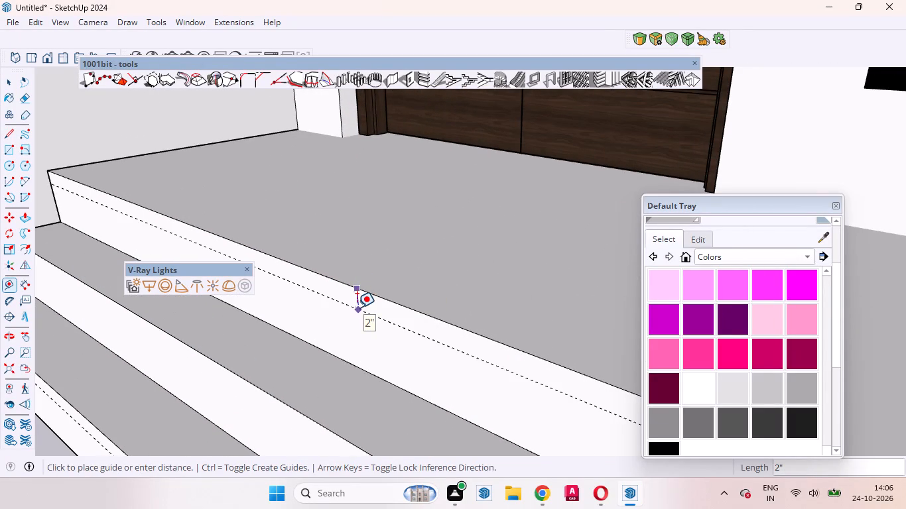
{"action": "left_click", "coordinate": [357, 308]}
{"action": "scroll", "coordinate": [391, 287], "scroll_direction": "down", "scroll_amount": 9}
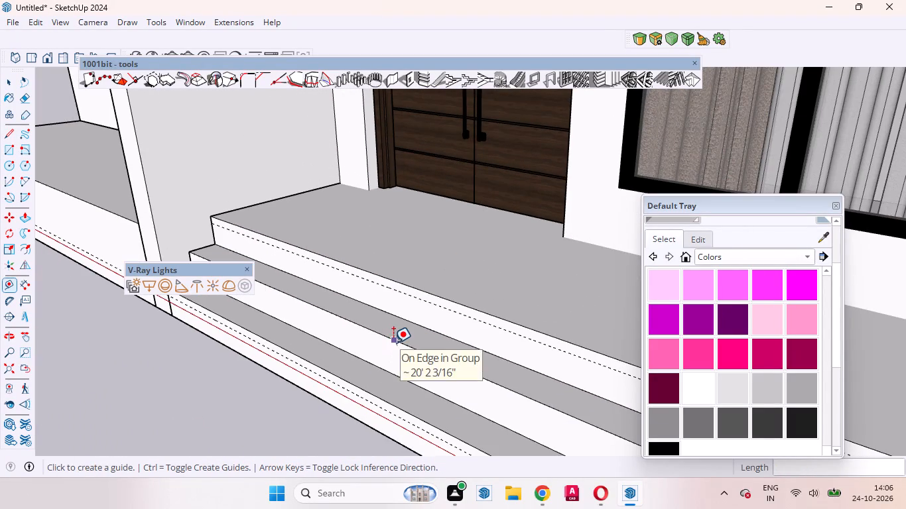
{"action": "left_click", "coordinate": [393, 341]}
{"action": "left_click", "coordinate": [393, 352]}
{"action": "scroll", "coordinate": [450, 305], "scroll_direction": "down", "scroll_amount": 4}
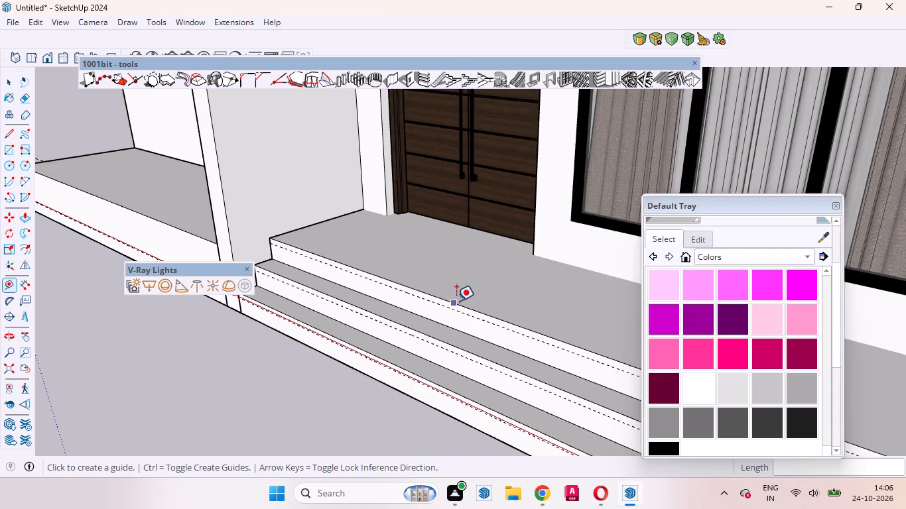
Place a guide line 2" below the top front edge of the bottom entrance step.
{"action": "scroll", "coordinate": [359, 396], "scroll_direction": "up", "scroll_amount": 14}
{"action": "middle_click_drag", "start_coordinate": [381, 363], "coordinate": [397, 315]}
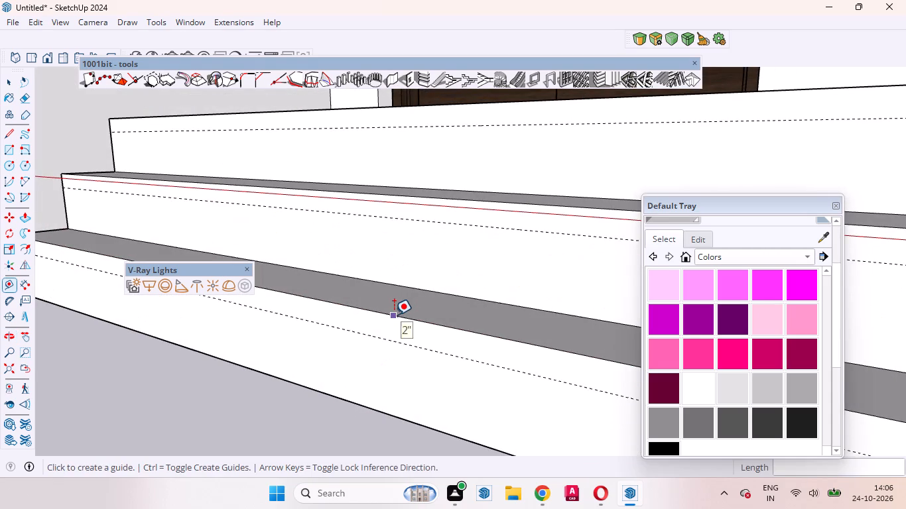
{"action": "left_click", "coordinate": [394, 315]}
{"action": "left_click", "coordinate": [391, 340]}
{"action": "key", "text": "space"}
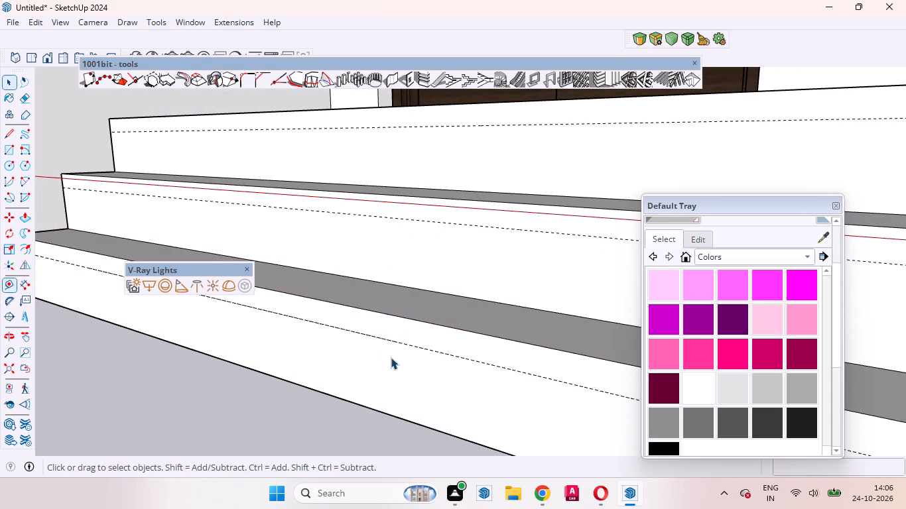
Open the base slab group and draw a rectangle about 20' 2" by 2" along the top of the upper step's riser.
{"action": "scroll", "coordinate": [419, 359], "scroll_direction": "down", "scroll_amount": 16}
{"action": "middle_click_drag", "start_coordinate": [453, 368], "coordinate": [475, 367]}
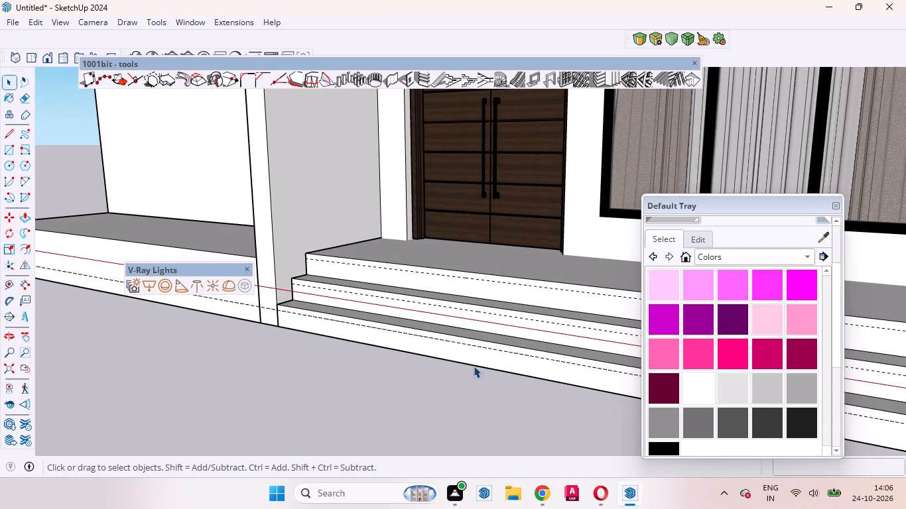
{"action": "left_click", "coordinate": [399, 341]}
{"action": "double_click", "coordinate": [399, 341]}
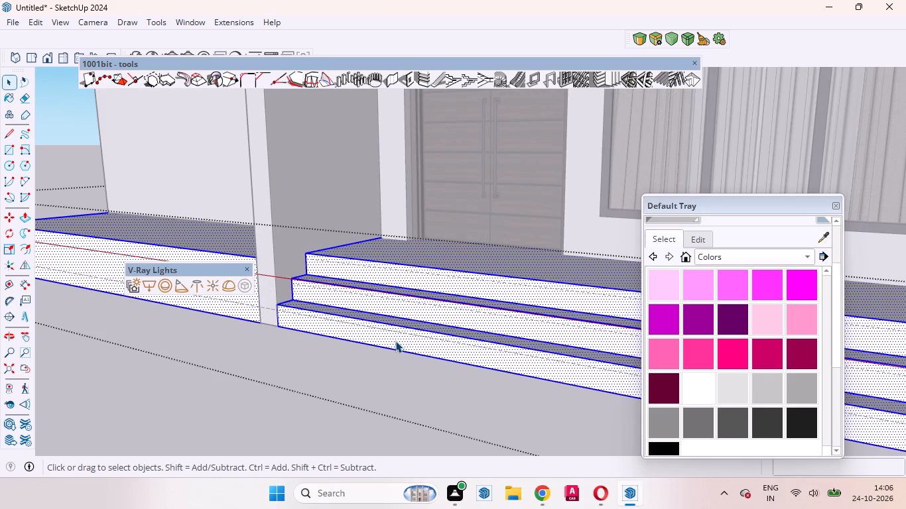
{"action": "key", "text": "r"}
{"action": "scroll", "coordinate": [319, 262], "scroll_direction": "up", "scroll_amount": 13}
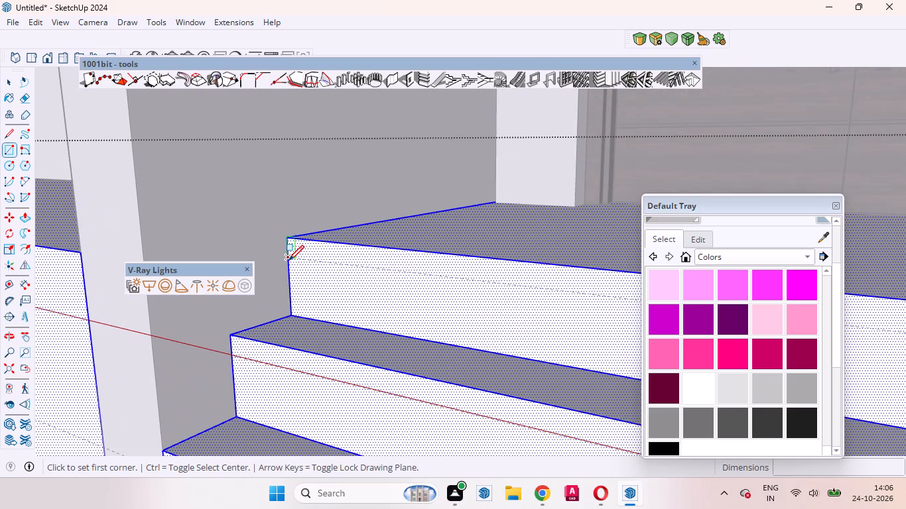
{"action": "left_click", "coordinate": [288, 260]}
{"action": "scroll", "coordinate": [361, 271], "scroll_direction": "down", "scroll_amount": 20}
{"action": "scroll", "coordinate": [361, 271], "scroll_direction": "down", "scroll_amount": 2}
{"action": "scroll", "coordinate": [347, 272], "scroll_direction": "up", "scroll_amount": 1}
{"action": "scroll", "coordinate": [347, 273], "scroll_direction": "down", "scroll_amount": 5}
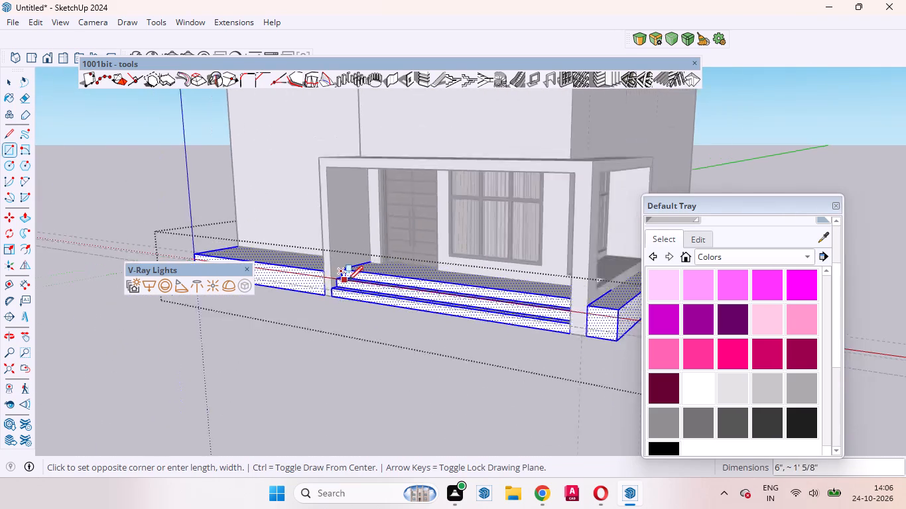
{"action": "scroll", "coordinate": [348, 281], "scroll_direction": "down", "scroll_amount": 1}
{"action": "scroll", "coordinate": [498, 295], "scroll_direction": "up", "scroll_amount": 16}
{"action": "middle_click_drag", "start_coordinate": [501, 304], "coordinate": [620, 321]}
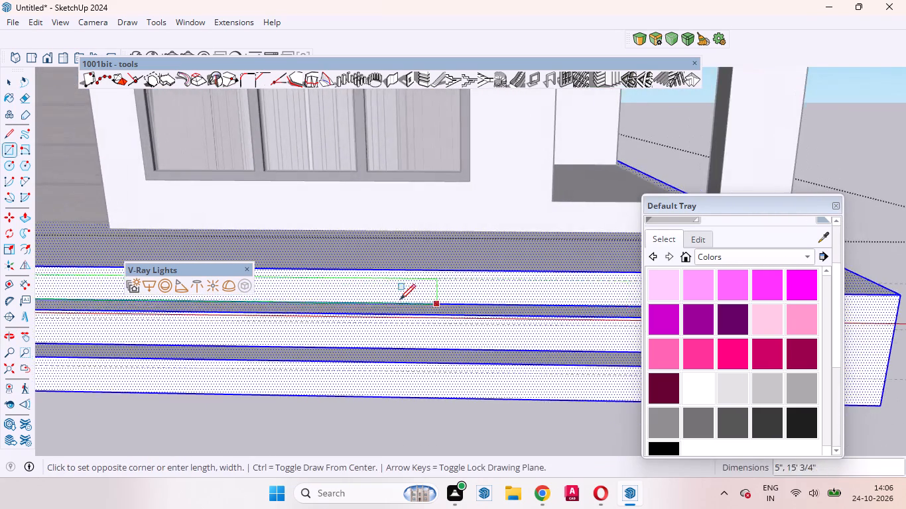
{"action": "scroll", "coordinate": [400, 300], "scroll_direction": "down", "scroll_amount": 9}
{"action": "scroll", "coordinate": [482, 295], "scroll_direction": "up", "scroll_amount": 14}
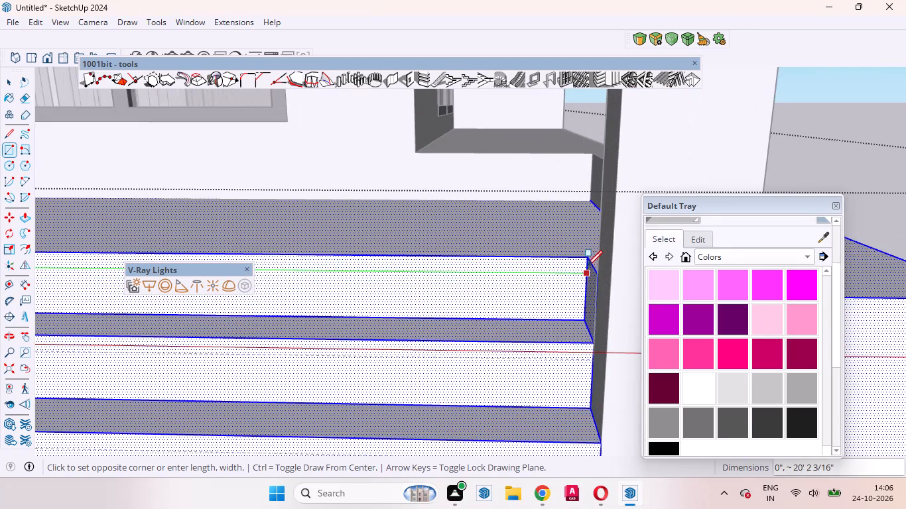
{"action": "left_click", "coordinate": [587, 260]}
Draw a rectangle about 20' 2" by 2" along the top of the middle step's riser, down to its guide.
{"action": "scroll", "coordinate": [486, 300], "scroll_direction": "down", "scroll_amount": 10}
{"action": "scroll", "coordinate": [552, 323], "scroll_direction": "up", "scroll_amount": 6}
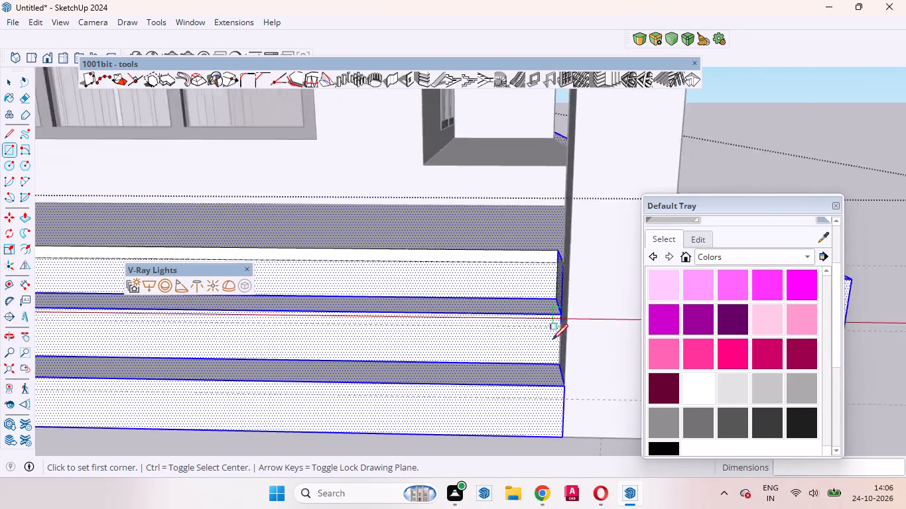
{"action": "scroll", "coordinate": [552, 339], "scroll_direction": "up", "scroll_amount": 8}
{"action": "left_click", "coordinate": [570, 284]}
{"action": "scroll", "coordinate": [446, 330], "scroll_direction": "down", "scroll_amount": 3}
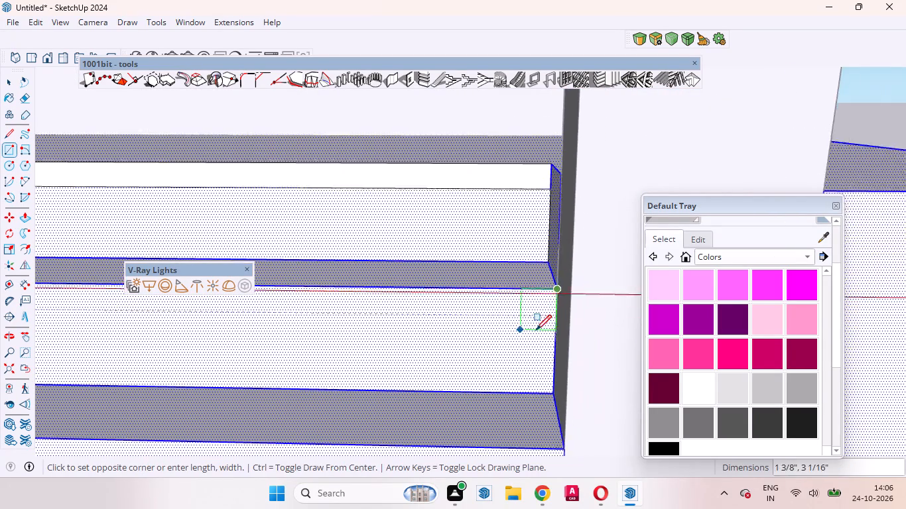
{"action": "scroll", "coordinate": [536, 330], "scroll_direction": "down", "scroll_amount": 20}
{"action": "scroll", "coordinate": [536, 330], "scroll_direction": "down", "scroll_amount": 8}
{"action": "scroll", "coordinate": [343, 328], "scroll_direction": "up", "scroll_amount": 4}
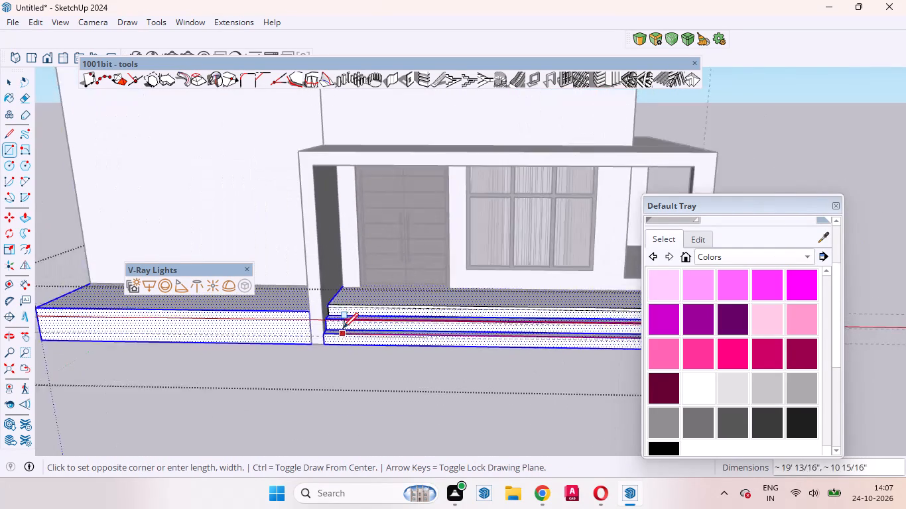
{"action": "scroll", "coordinate": [343, 328], "scroll_direction": "up", "scroll_amount": 20}
{"action": "scroll", "coordinate": [343, 328], "scroll_direction": "up", "scroll_amount": 3}
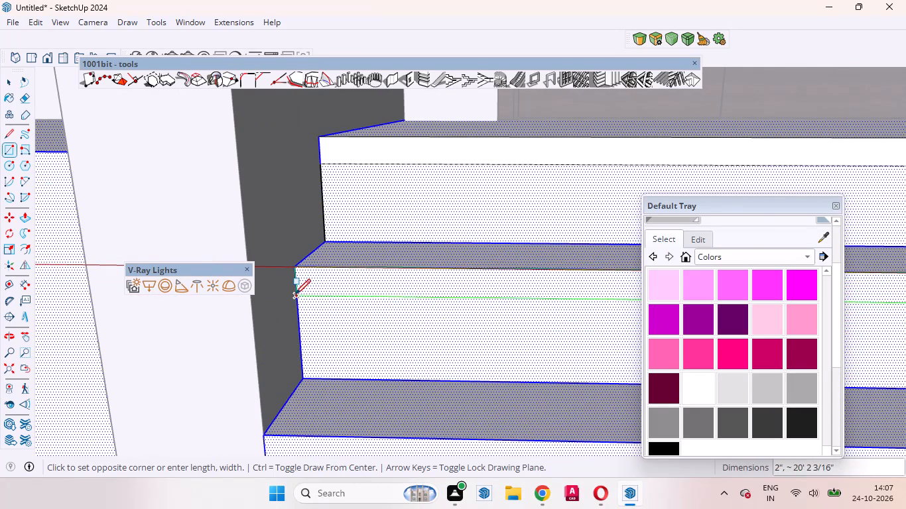
{"action": "left_click", "coordinate": [297, 299]}
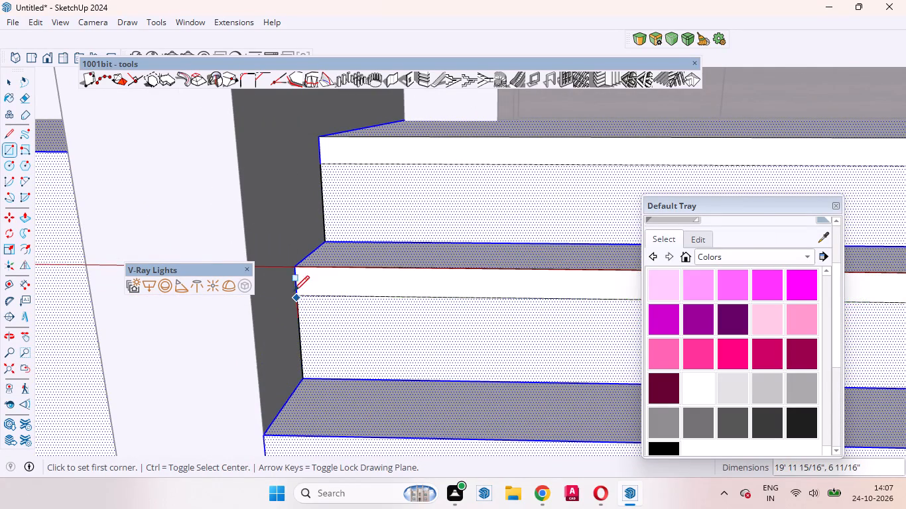
Draw a rectangle about 20' 2" by 2" along the top of the bottom step's riser, down to its guide.
{"action": "scroll", "coordinate": [294, 288], "scroll_direction": "down", "scroll_amount": 10}
{"action": "scroll", "coordinate": [285, 347], "scroll_direction": "up", "scroll_amount": 5}
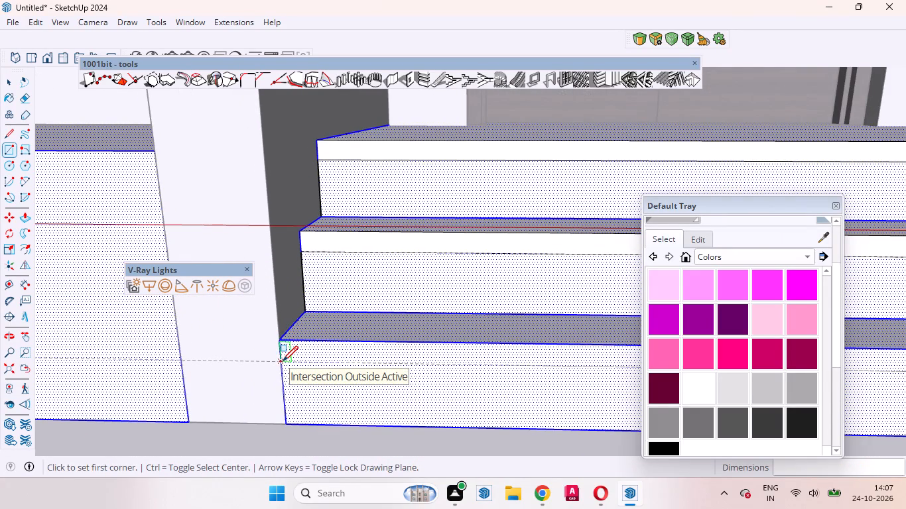
{"action": "left_click", "coordinate": [283, 361]}
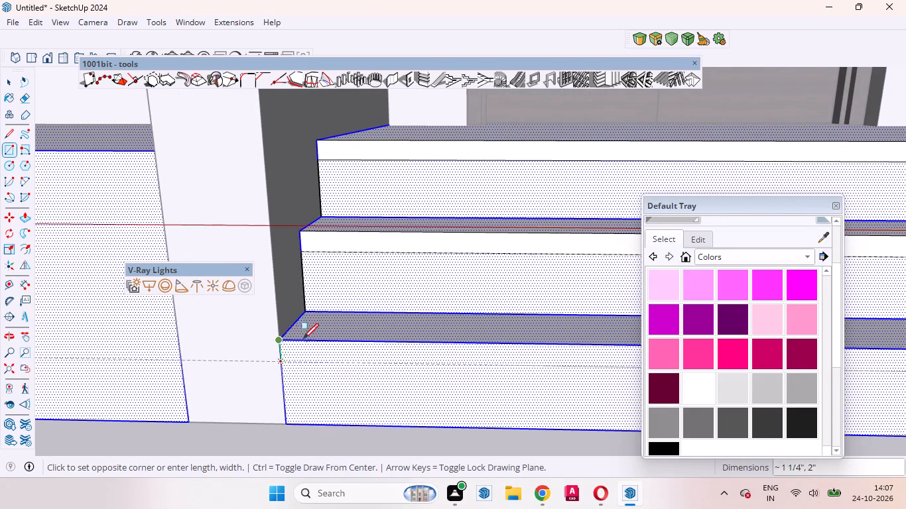
{"action": "scroll", "coordinate": [279, 349], "scroll_direction": "down", "scroll_amount": 20}
{"action": "scroll", "coordinate": [279, 349], "scroll_direction": "down", "scroll_amount": 6}
{"action": "scroll", "coordinate": [507, 345], "scroll_direction": "up", "scroll_amount": 2}
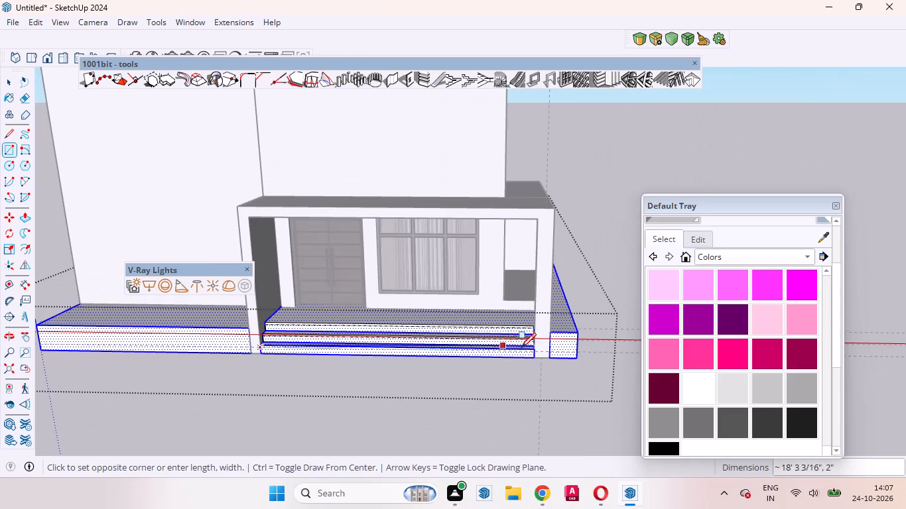
{"action": "scroll", "coordinate": [521, 348], "scroll_direction": "up", "scroll_amount": 17}
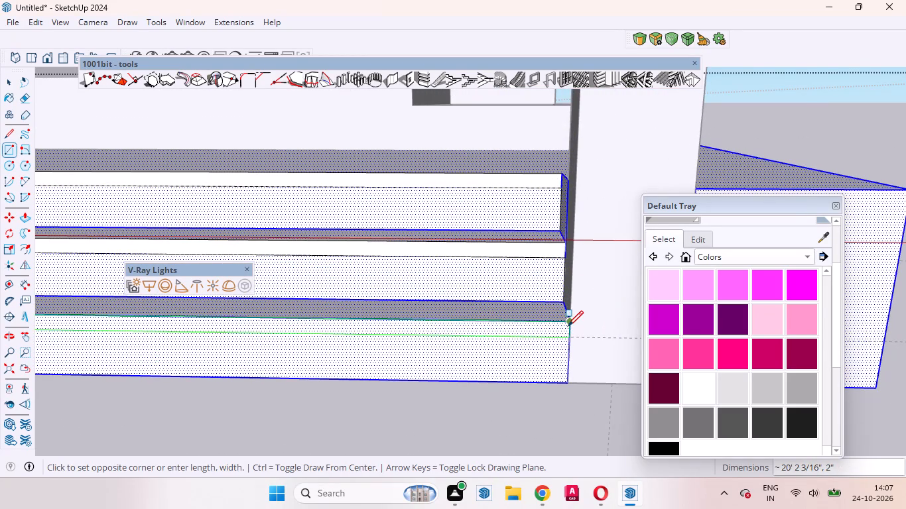
{"action": "left_click", "coordinate": [568, 326]}
{"action": "key", "text": "space"}
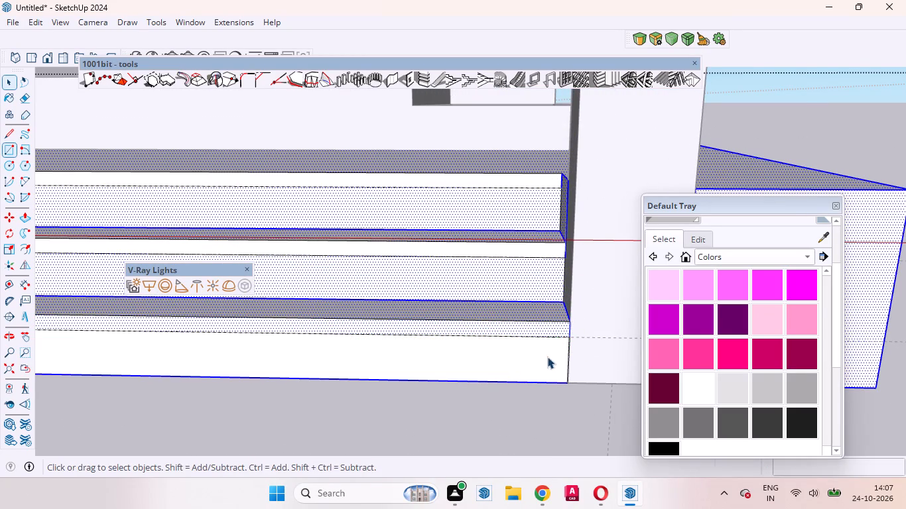
Push the bottom step's riser face below the 2" strip inward 2" to form a tread nosing.
{"action": "left_click", "coordinate": [520, 357]}
{"action": "left_click", "coordinate": [516, 331]}
{"action": "middle_click_drag", "start_coordinate": [485, 327], "coordinate": [598, 360]}
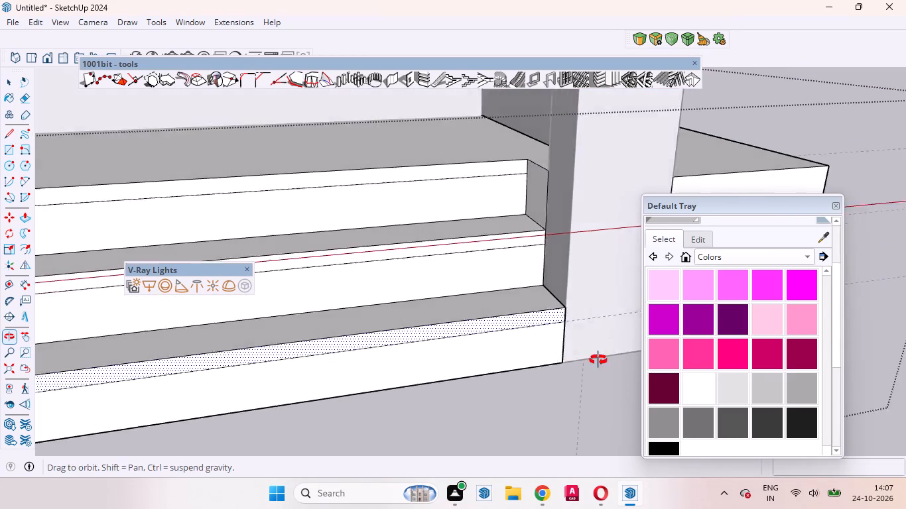
{"action": "middle_click_drag", "start_coordinate": [598, 360], "coordinate": [657, 367]}
{"action": "scroll", "coordinate": [537, 315], "scroll_direction": "up", "scroll_amount": 4}
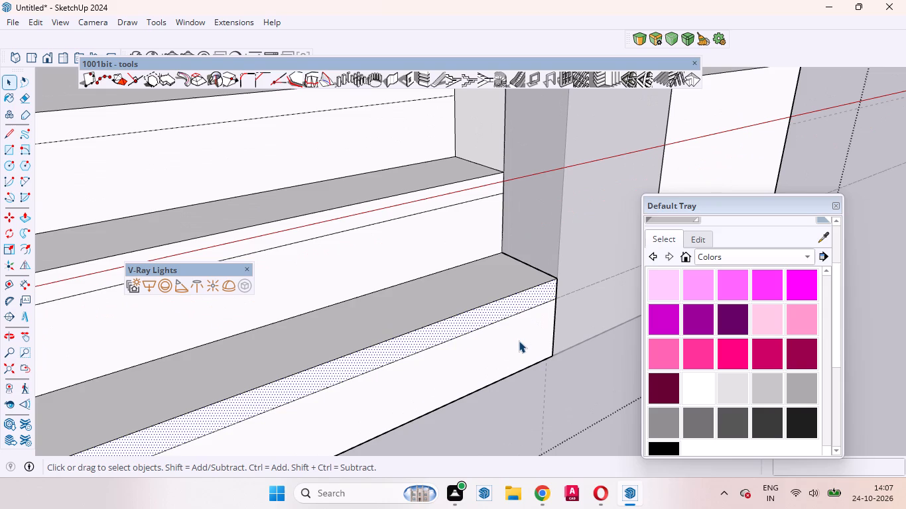
{"action": "left_click", "coordinate": [518, 341]}
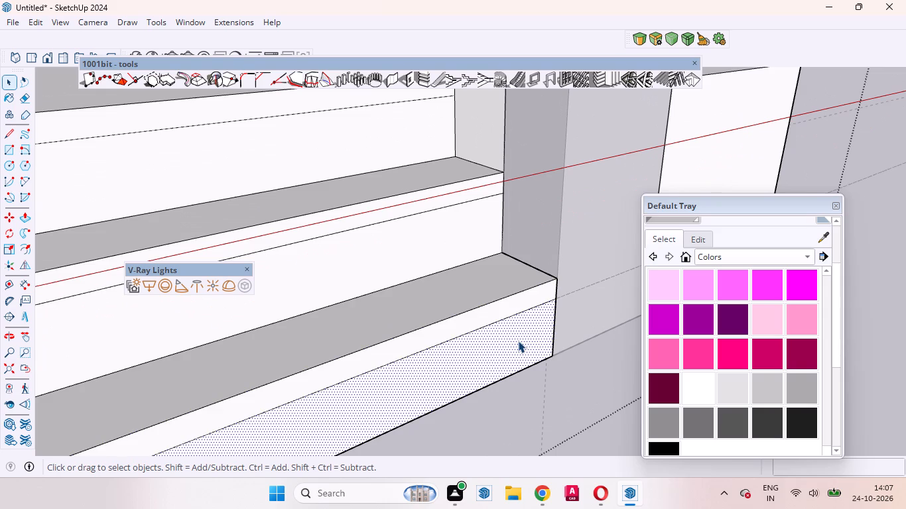
{"action": "key", "text": "p"}
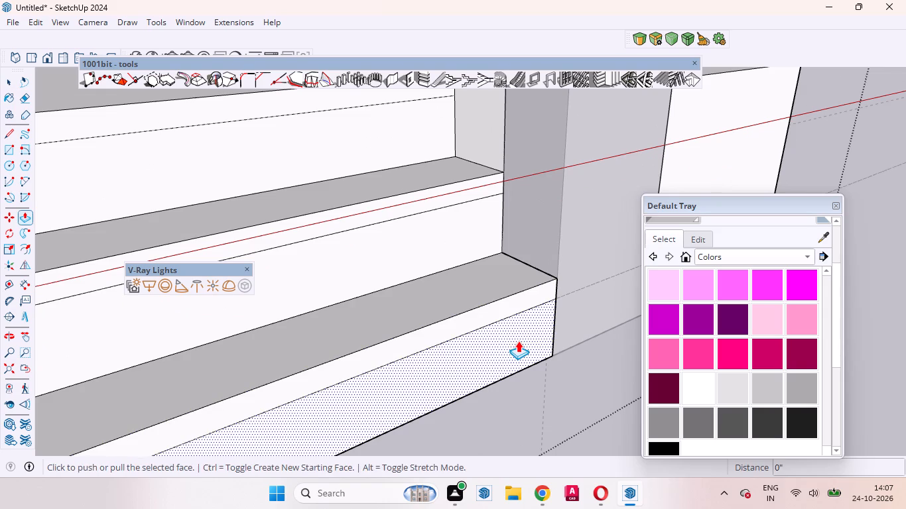
{"action": "left_click", "coordinate": [518, 341]}
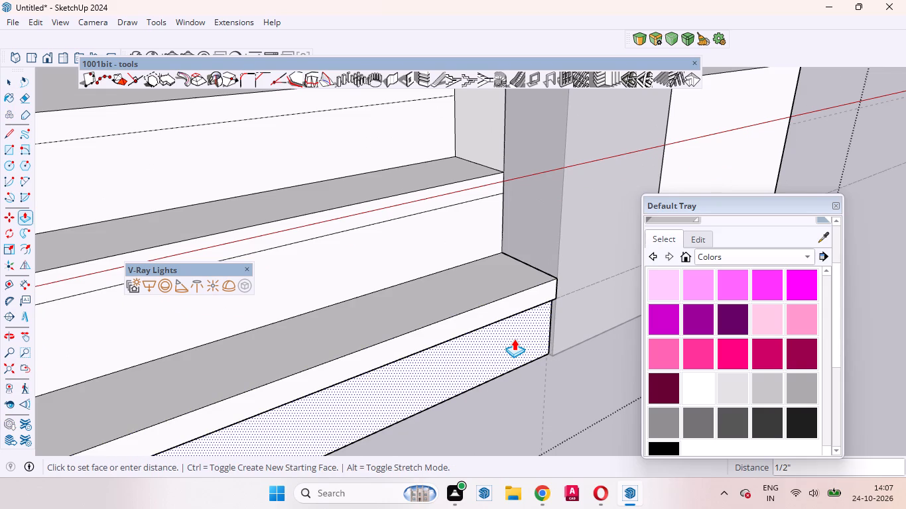
{"action": "key", "text": "2"}
{"action": "key", "text": "Return"}
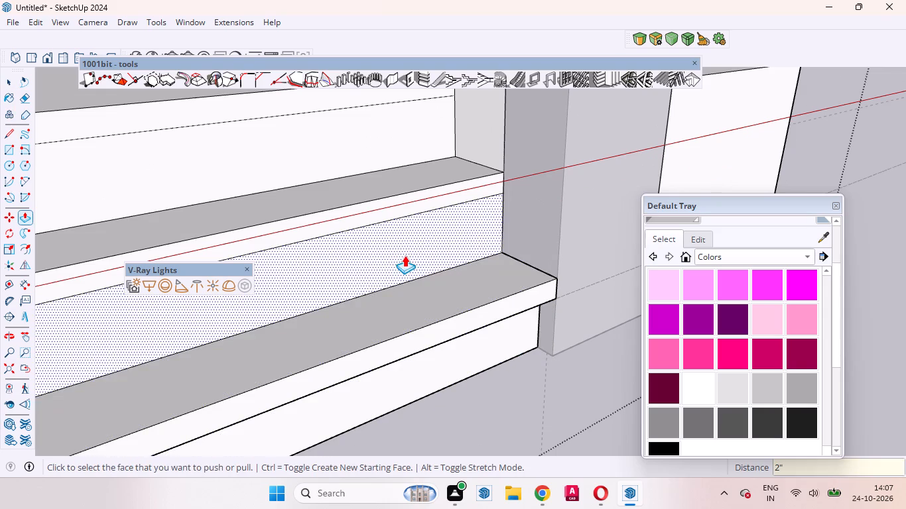
Push the middle and upper steps' lower riser faces inward by the same 2" and close the slab group.
{"action": "double_click", "coordinate": [405, 255]}
{"action": "double_click", "coordinate": [306, 155]}
{"action": "scroll", "coordinate": [438, 259], "scroll_direction": "down", "scroll_amount": 5}
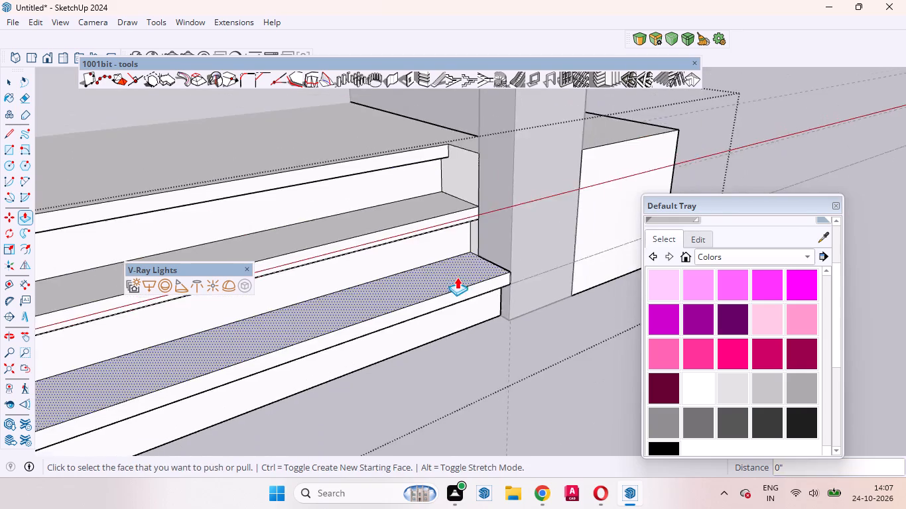
{"action": "scroll", "coordinate": [457, 277], "scroll_direction": "down", "scroll_amount": 4}
{"action": "middle_click_drag", "start_coordinate": [480, 309], "coordinate": [296, 333]}
{"action": "scroll", "coordinate": [446, 355], "scroll_direction": "down", "scroll_amount": 11}
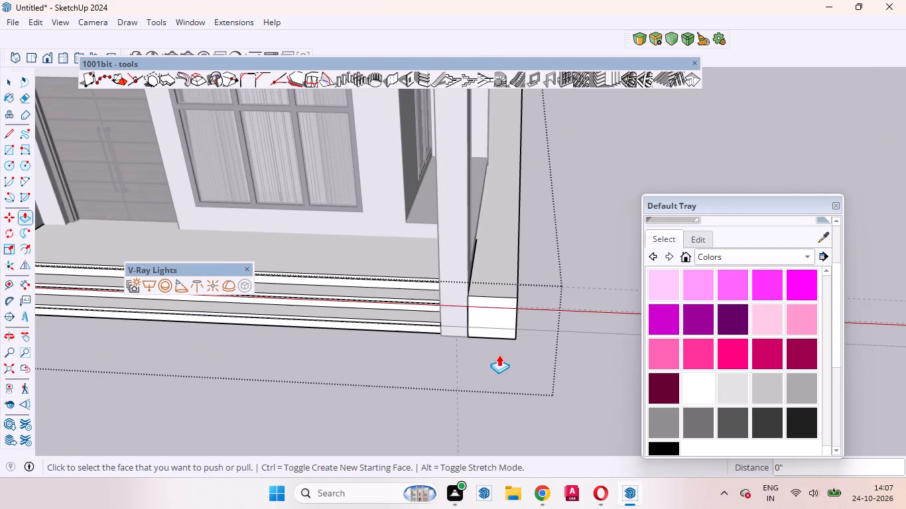
{"action": "key", "text": "space"}
{"action": "scroll", "coordinate": [507, 355], "scroll_direction": "down", "scroll_amount": 11}
{"action": "double_click", "coordinate": [432, 380]}
{"action": "left_click", "coordinate": [430, 374]}
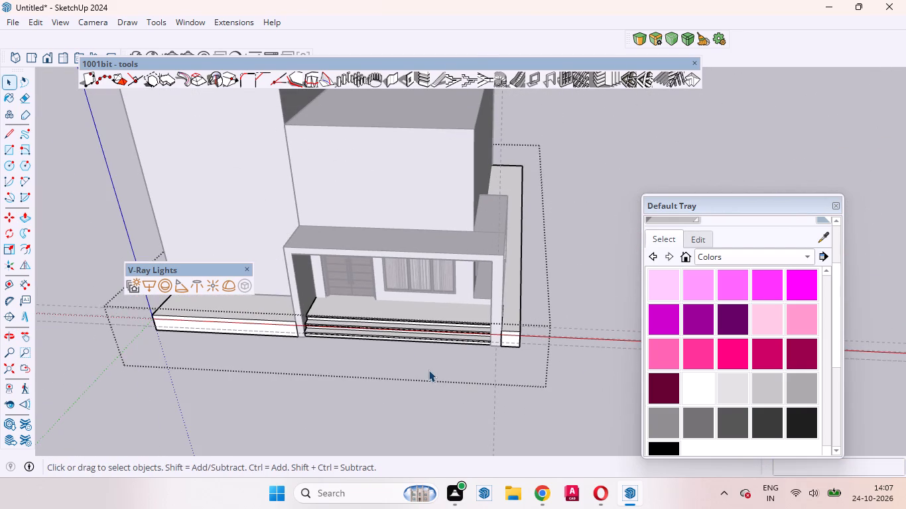
{"action": "double_click", "coordinate": [428, 370]}
{"action": "left_click", "coordinate": [428, 365]}
{"action": "scroll", "coordinate": [476, 355], "scroll_direction": "up", "scroll_amount": 5}
{"action": "middle_click_drag", "start_coordinate": [458, 374], "coordinate": [361, 292]}
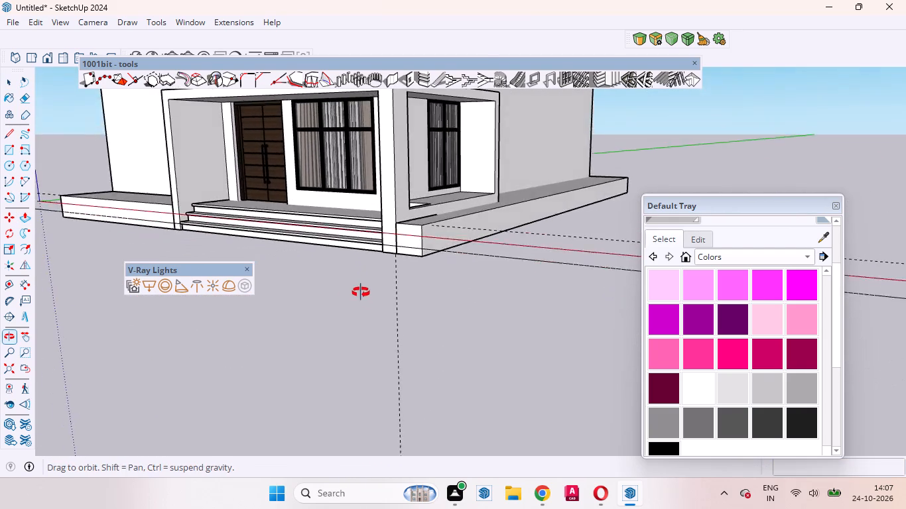
Examine the porch and its recessed entrance steps from the front, from above and from beneath the slab.
{"action": "middle_click_drag", "start_coordinate": [361, 292], "coordinate": [362, 292]}
{"action": "scroll", "coordinate": [274, 184], "scroll_direction": "up", "scroll_amount": 5}
{"action": "scroll", "coordinate": [397, 258], "scroll_direction": "down", "scroll_amount": 5}
{"action": "middle_click_drag", "start_coordinate": [393, 285], "coordinate": [319, 337]}
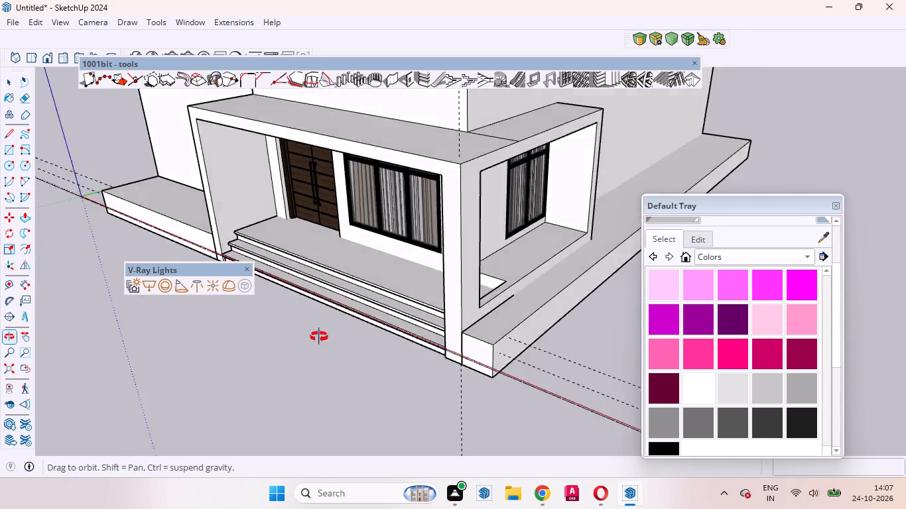
{"action": "middle_click_drag", "start_coordinate": [319, 337], "coordinate": [265, 261]}
{"action": "middle_click_drag", "start_coordinate": [260, 246], "coordinate": [259, 240]}
{"action": "middle_click_drag", "start_coordinate": [259, 237], "coordinate": [307, 165]}
{"action": "scroll", "coordinate": [373, 159], "scroll_direction": "up", "scroll_amount": 4}
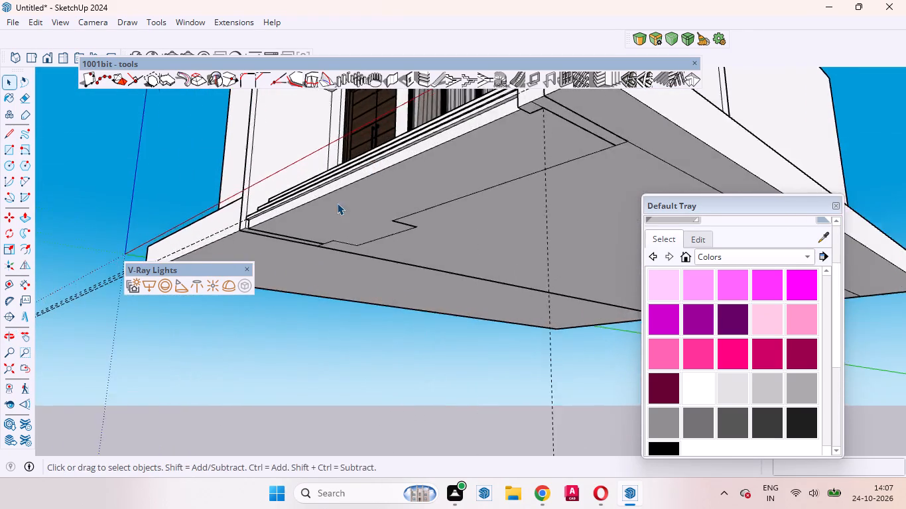
{"action": "middle_click_drag", "start_coordinate": [337, 261], "coordinate": [401, 457]}
{"action": "scroll", "coordinate": [411, 376], "scroll_direction": "down", "scroll_amount": 9}
{"action": "scroll", "coordinate": [440, 216], "scroll_direction": "down", "scroll_amount": 5}
{"action": "scroll", "coordinate": [464, 324], "scroll_direction": "up", "scroll_amount": 10}
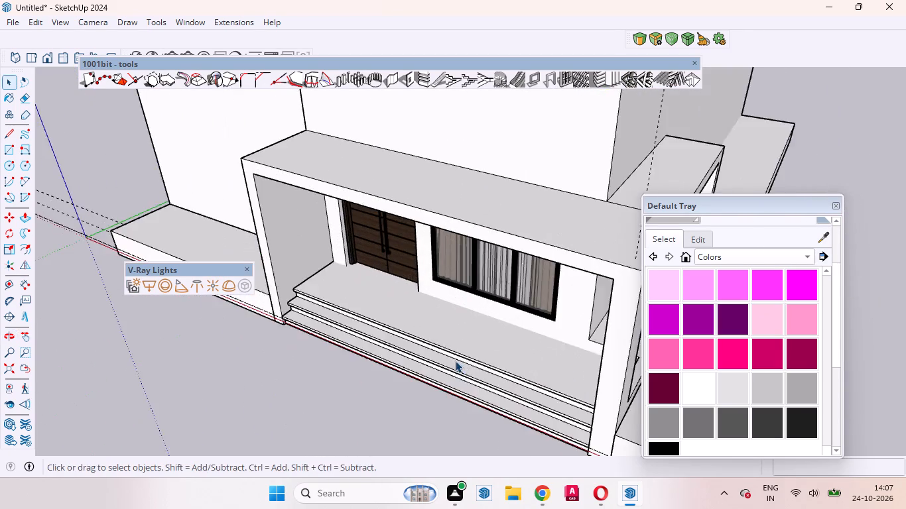
Open the slab group for editing at the entrance steps.
{"action": "scroll", "coordinate": [455, 361], "scroll_direction": "up", "scroll_amount": 7}
{"action": "middle_click_drag", "start_coordinate": [453, 360], "coordinate": [440, 274]}
{"action": "scroll", "coordinate": [370, 262], "scroll_direction": "up", "scroll_amount": 9}
{"action": "left_click", "coordinate": [370, 260]}
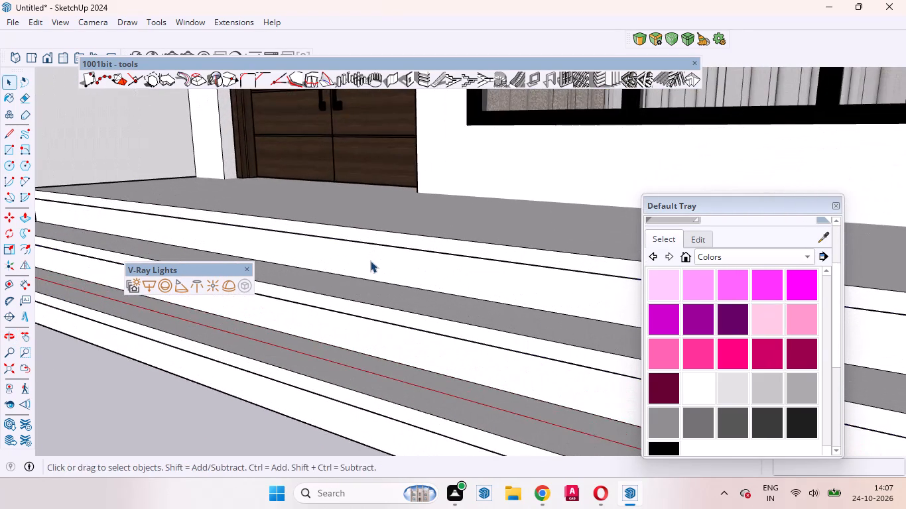
{"action": "double_click", "coordinate": [371, 260]}
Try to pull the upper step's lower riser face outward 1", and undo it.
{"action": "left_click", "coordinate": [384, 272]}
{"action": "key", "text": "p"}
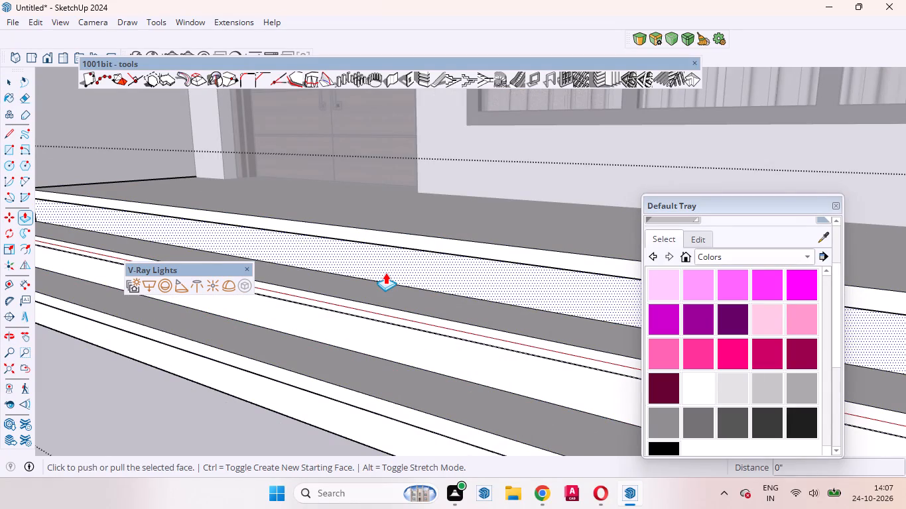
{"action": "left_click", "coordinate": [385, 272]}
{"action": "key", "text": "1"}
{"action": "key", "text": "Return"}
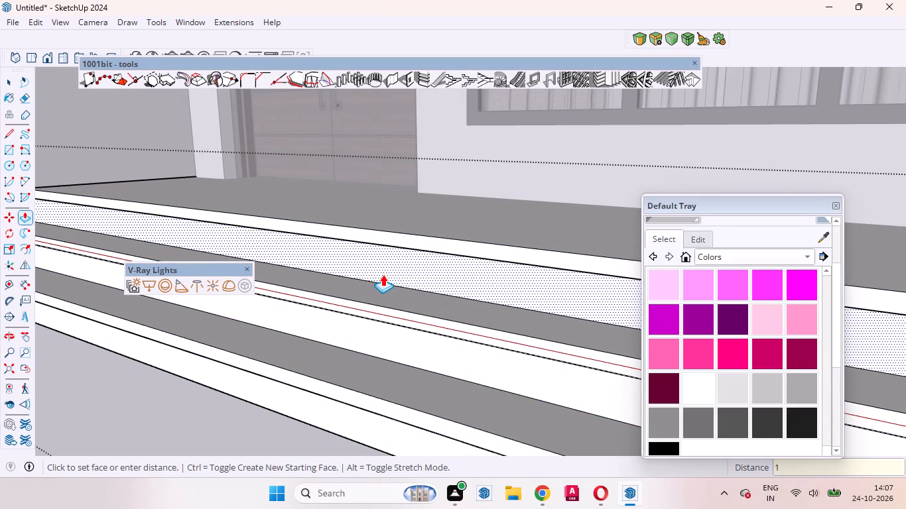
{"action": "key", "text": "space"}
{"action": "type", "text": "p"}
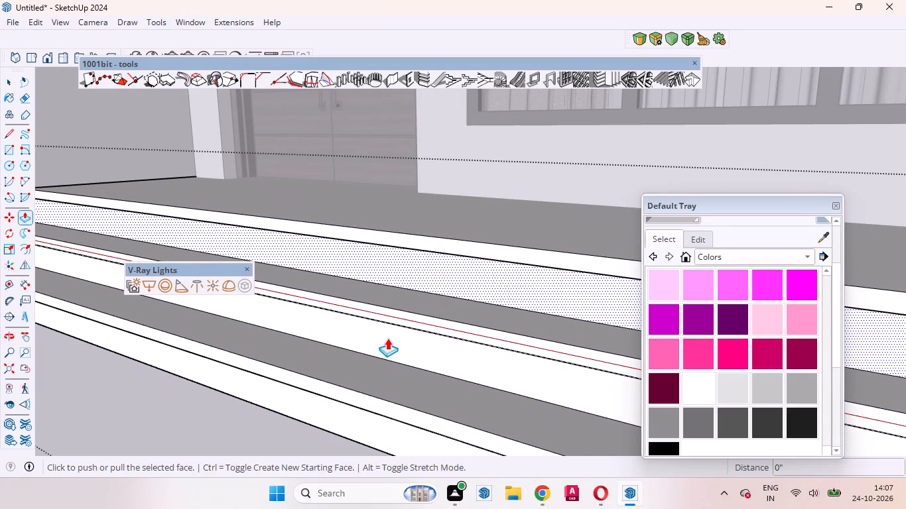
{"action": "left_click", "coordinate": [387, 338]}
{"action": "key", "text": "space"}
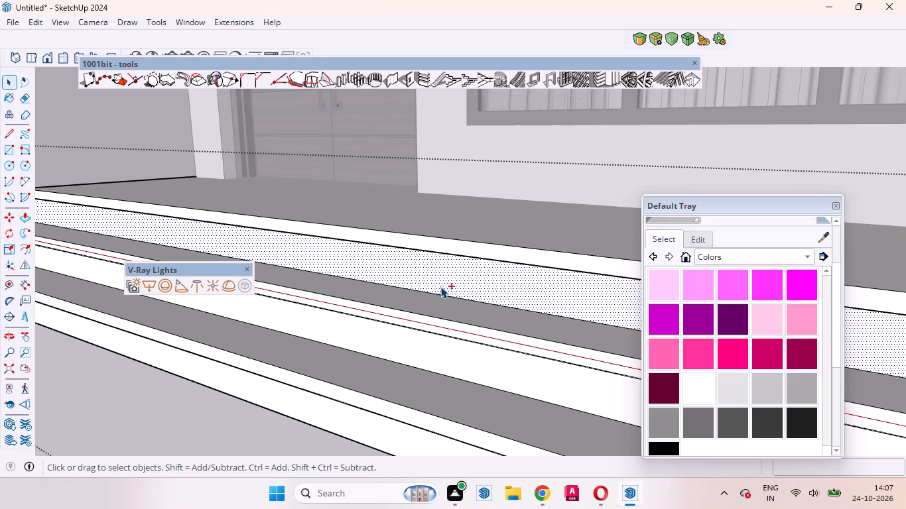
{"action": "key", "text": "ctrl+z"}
Pull the upper step's lower riser face outward 1" to make its nosing overhang shallower.
{"action": "key", "text": "p"}
{"action": "left_click_drag", "start_coordinate": [501, 277], "coordinate": [494, 282]}
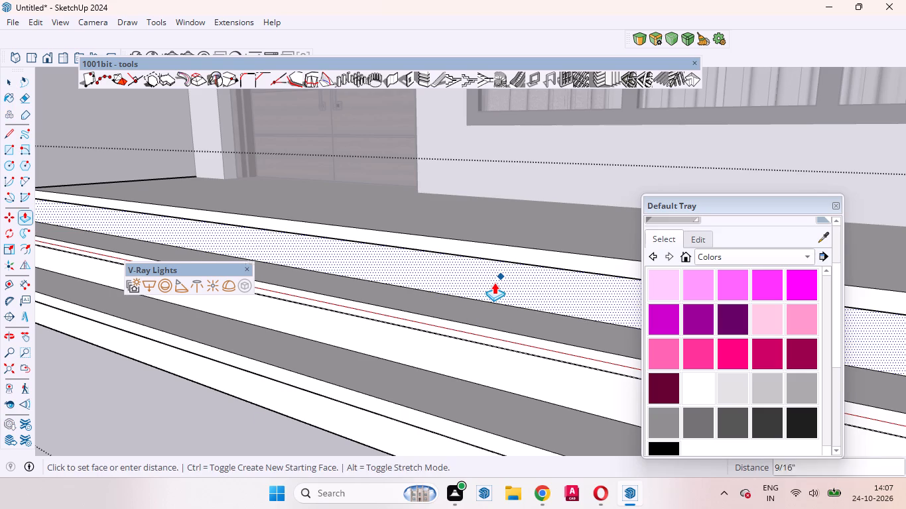
{"action": "left_click_drag", "start_coordinate": [494, 282], "coordinate": [489, 288]}
{"action": "key", "text": "1"}
{"action": "key", "text": "Return"}
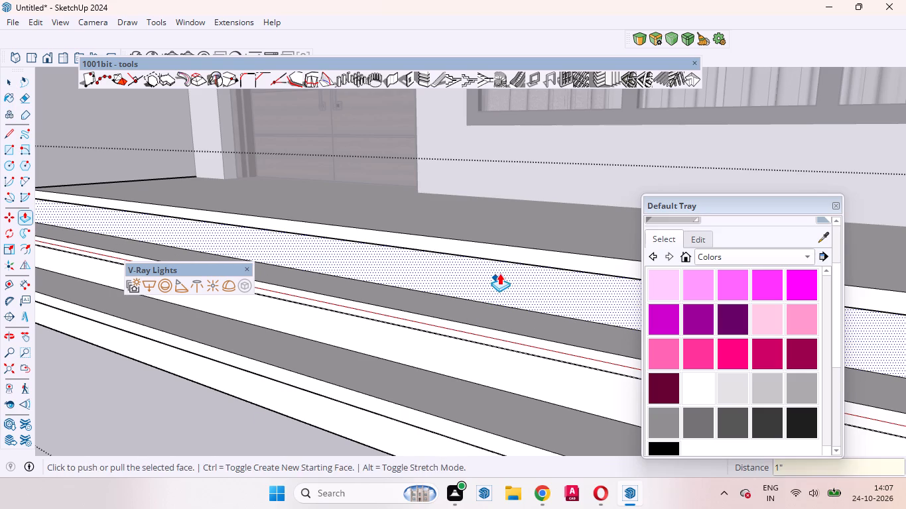
{"action": "key", "text": "space"}
{"action": "scroll", "coordinate": [507, 264], "scroll_direction": "up", "scroll_amount": 19}
{"action": "middle_click_drag", "start_coordinate": [499, 261], "coordinate": [352, 184]}
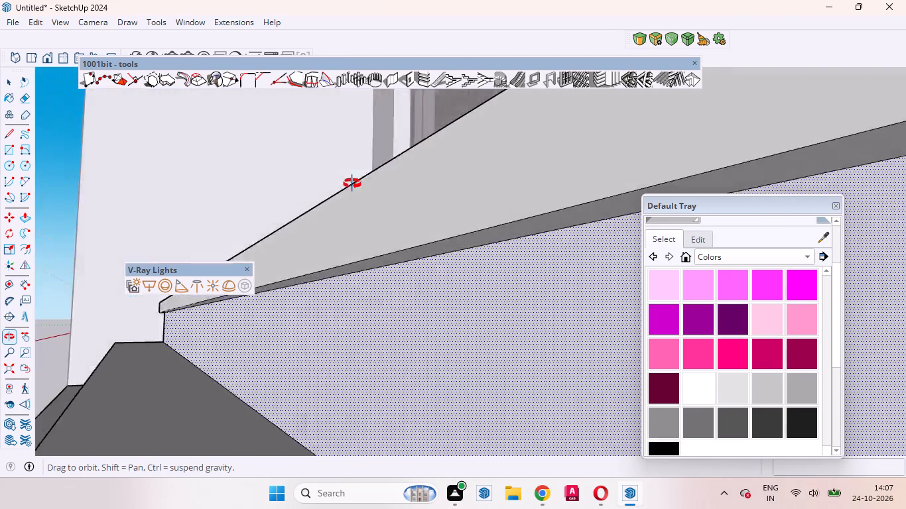
{"action": "middle_click_drag", "start_coordinate": [352, 184], "coordinate": [450, 190]}
{"action": "scroll", "coordinate": [450, 192], "scroll_direction": "up", "scroll_amount": 1}
{"action": "scroll", "coordinate": [442, 223], "scroll_direction": "down", "scroll_amount": 19}
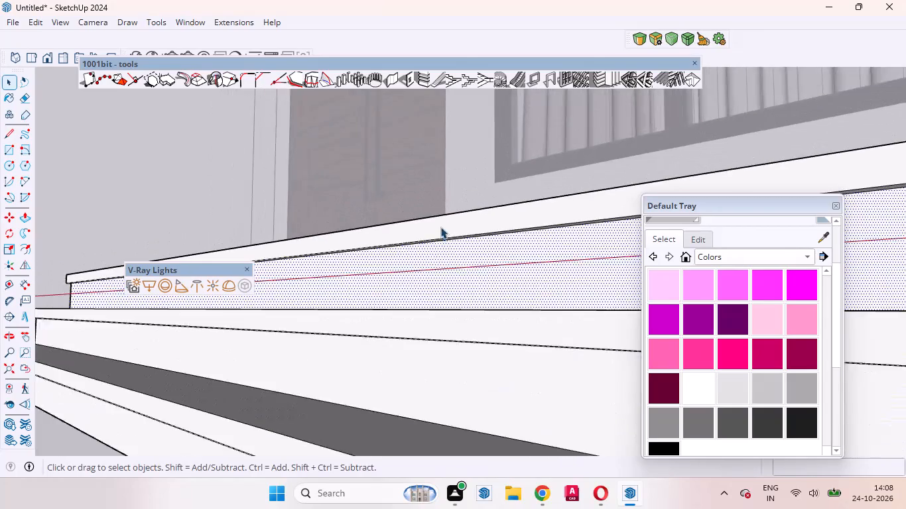
{"action": "scroll", "coordinate": [440, 227], "scroll_direction": "down", "scroll_amount": 4}
Pull the middle and bottom steps' lower riser faces outward by the same 1" and close the slab group.
{"action": "left_click", "coordinate": [434, 310]}
{"action": "key", "text": "p"}
{"action": "left_click", "coordinate": [446, 314]}
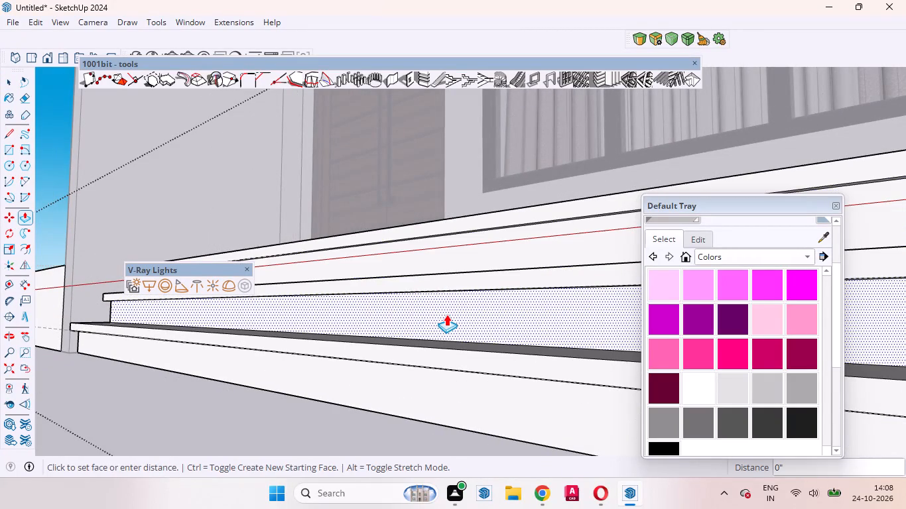
{"action": "left_click", "coordinate": [446, 314]}
{"action": "key", "text": "space"}
{"action": "left_click", "coordinate": [403, 393]}
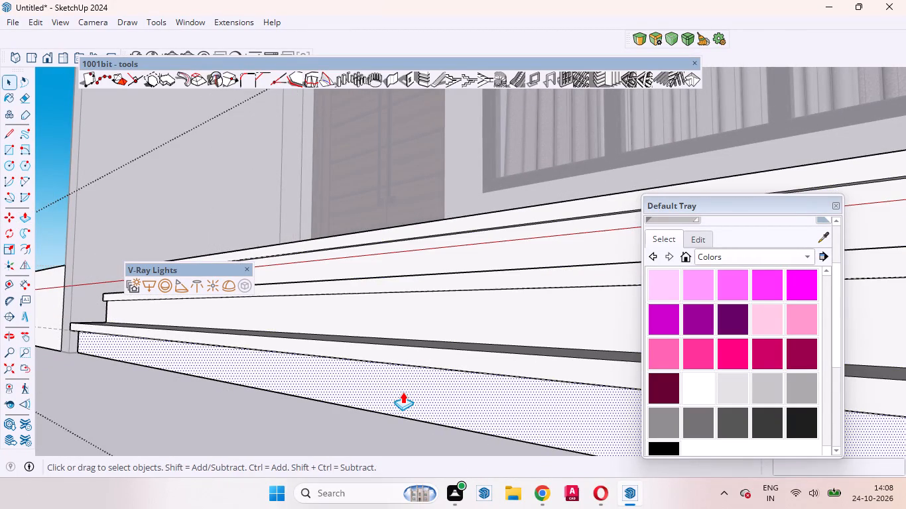
{"action": "key", "text": "p"}
{"action": "double_click", "coordinate": [403, 392]}
{"action": "key", "text": "space"}
{"action": "left_click", "coordinate": [248, 450]}
{"action": "scroll", "coordinate": [224, 367], "scroll_direction": "down", "scroll_amount": 8}
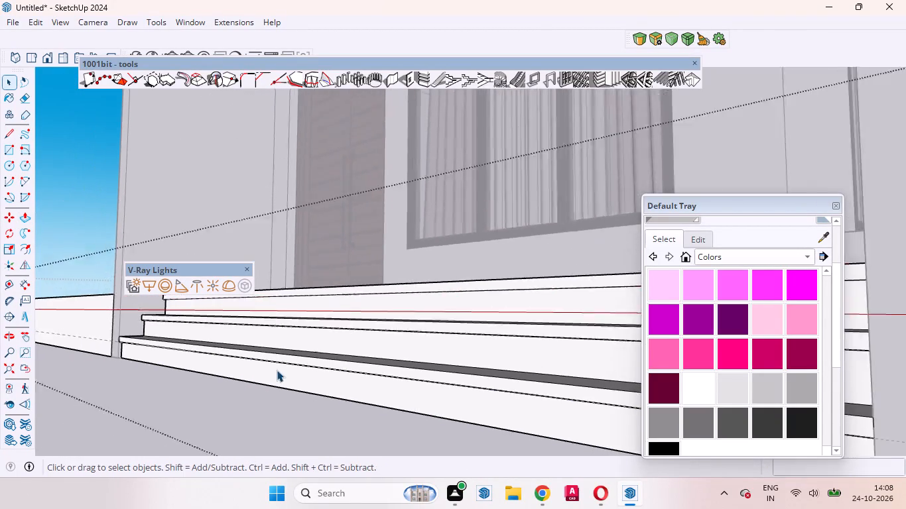
{"action": "scroll", "coordinate": [277, 370], "scroll_direction": "down", "scroll_amount": 1}
{"action": "middle_click_drag", "start_coordinate": [242, 373], "coordinate": [391, 460]}
{"action": "scroll", "coordinate": [336, 370], "scroll_direction": "down", "scroll_amount": 16}
{"action": "double_click", "coordinate": [484, 410]}
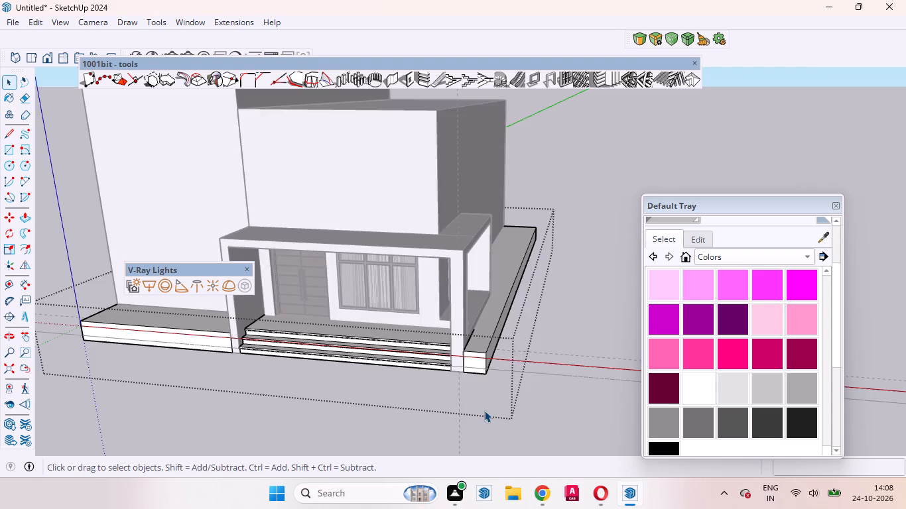
{"action": "left_click", "coordinate": [464, 392]}
Examine the whole house, the porch frame's side opening and the entrance steps from several angles.
{"action": "scroll", "coordinate": [445, 331], "scroll_direction": "up", "scroll_amount": 4}
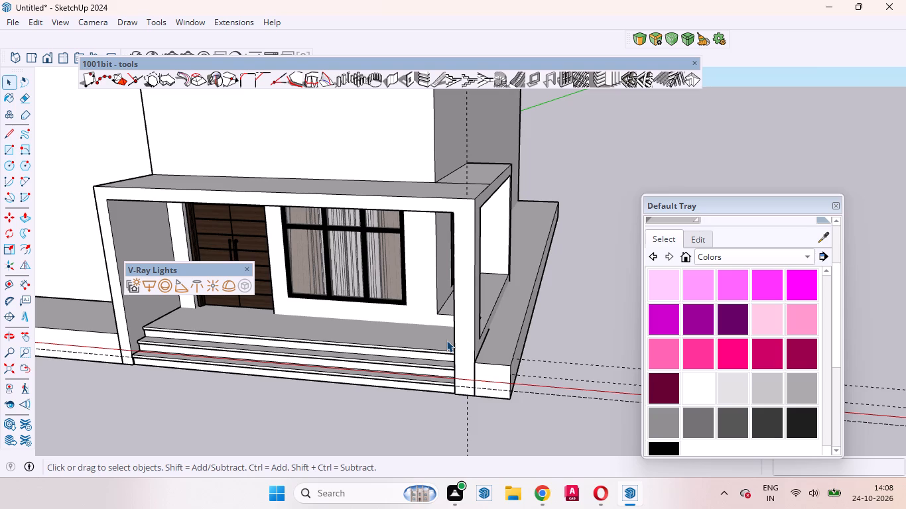
{"action": "scroll", "coordinate": [419, 356], "scroll_direction": "down", "scroll_amount": 11}
{"action": "scroll", "coordinate": [411, 284], "scroll_direction": "up", "scroll_amount": 5}
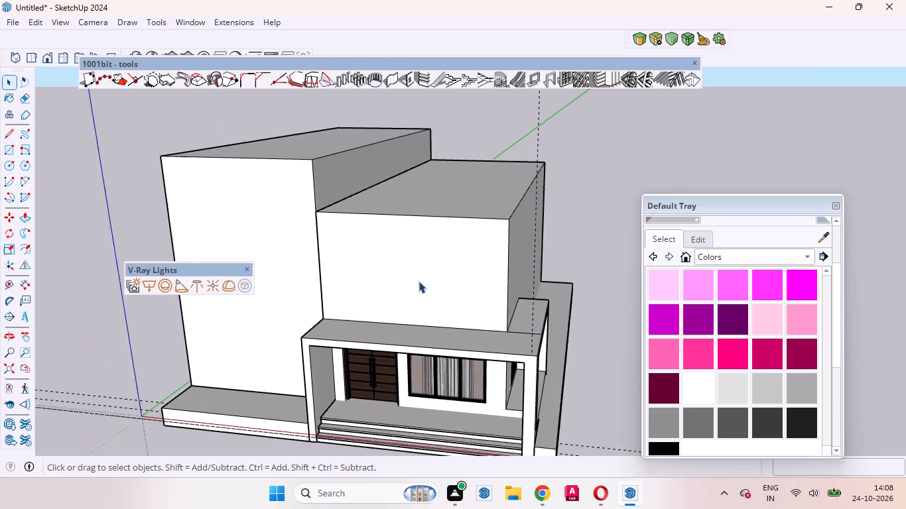
{"action": "scroll", "coordinate": [424, 308], "scroll_direction": "down", "scroll_amount": 4}
{"action": "middle_click_drag", "start_coordinate": [458, 324], "coordinate": [431, 234]}
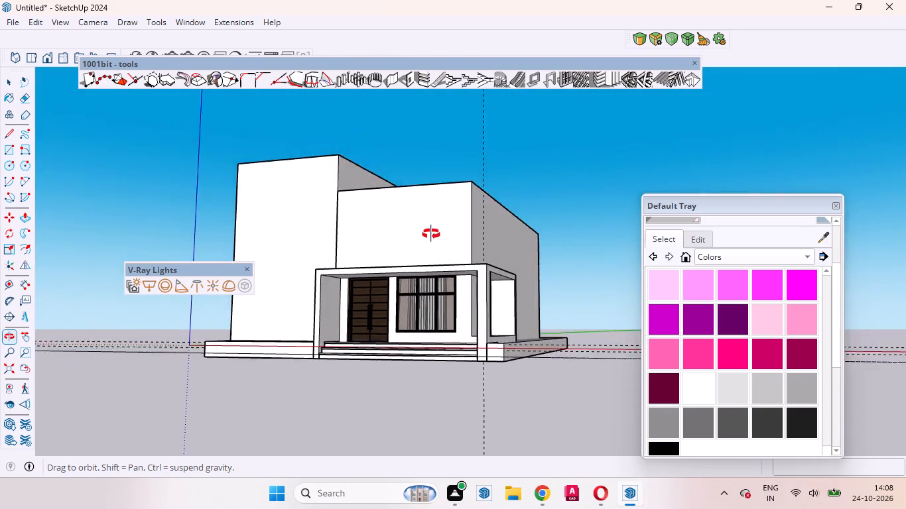
{"action": "middle_click_drag", "start_coordinate": [431, 234], "coordinate": [302, 251]}
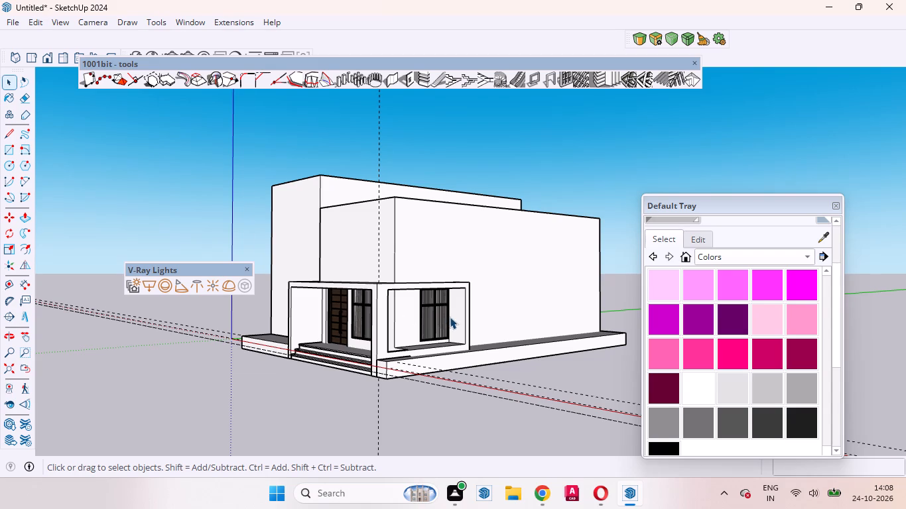
{"action": "scroll", "coordinate": [450, 317], "scroll_direction": "down", "scroll_amount": 4}
{"action": "scroll", "coordinate": [435, 307], "scroll_direction": "up", "scroll_amount": 9}
{"action": "middle_click_drag", "start_coordinate": [432, 342], "coordinate": [381, 406]}
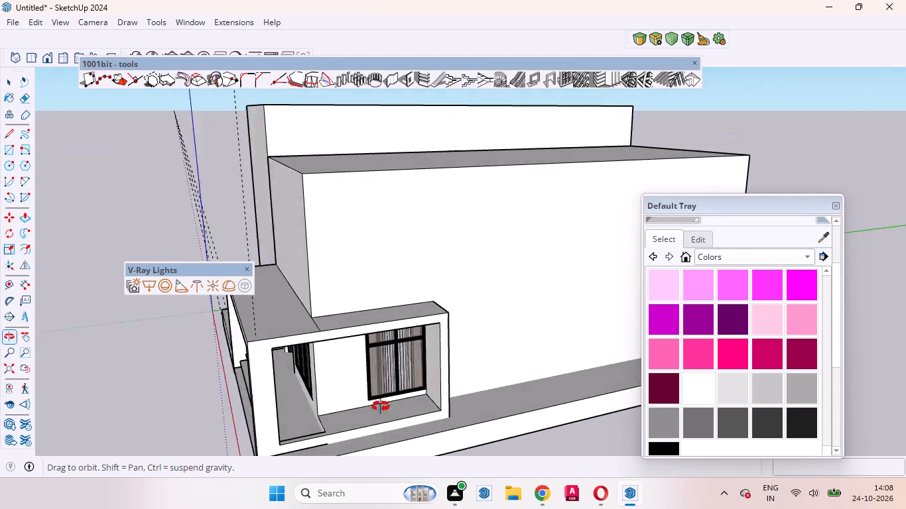
{"action": "middle_click_drag", "start_coordinate": [381, 406], "coordinate": [389, 398]}
{"action": "scroll", "coordinate": [391, 389], "scroll_direction": "up", "scroll_amount": 1}
{"action": "scroll", "coordinate": [438, 322], "scroll_direction": "down", "scroll_amount": 8}
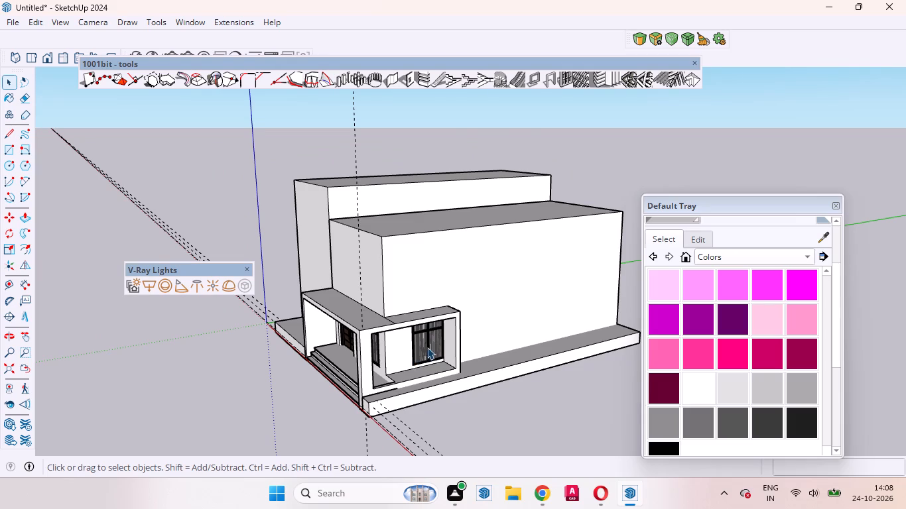
{"action": "scroll", "coordinate": [426, 368], "scroll_direction": "up", "scroll_amount": 1}
{"action": "scroll", "coordinate": [428, 343], "scroll_direction": "down", "scroll_amount": 3}
{"action": "middle_click_drag", "start_coordinate": [417, 401], "coordinate": [489, 361]}
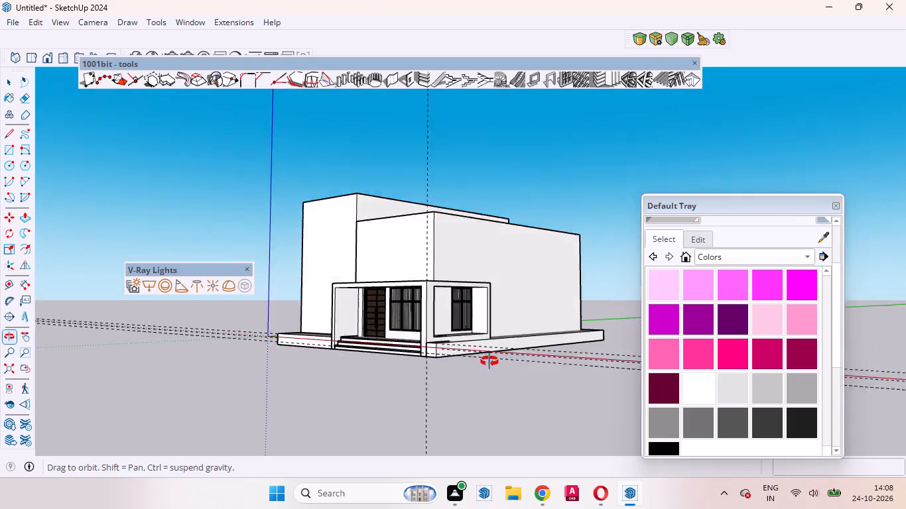
{"action": "middle_click_drag", "start_coordinate": [489, 361], "coordinate": [409, 473]}
{"action": "scroll", "coordinate": [408, 400], "scroll_direction": "up", "scroll_amount": 9}
{"action": "middle_click_drag", "start_coordinate": [385, 408], "coordinate": [562, 300]}
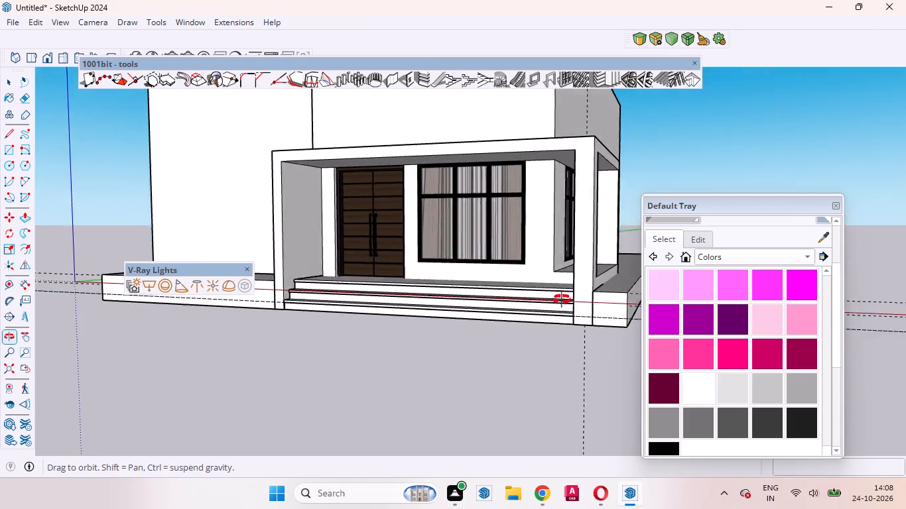
{"action": "middle_click_drag", "start_coordinate": [562, 300], "coordinate": [611, 329]}
{"action": "scroll", "coordinate": [607, 331], "scroll_direction": "up", "scroll_amount": 1}
{"action": "scroll", "coordinate": [495, 339], "scroll_direction": "down", "scroll_amount": 4}
{"action": "scroll", "coordinate": [482, 355], "scroll_direction": "up", "scroll_amount": 1}
{"action": "middle_click_drag", "start_coordinate": [504, 331], "coordinate": [421, 324]}
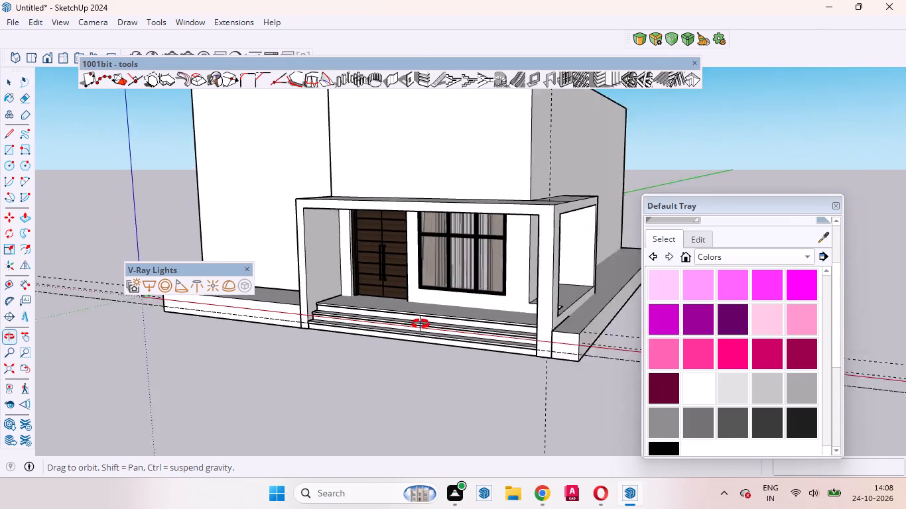
{"action": "middle_click_drag", "start_coordinate": [421, 324], "coordinate": [400, 312]}
{"action": "middle_click_drag", "start_coordinate": [498, 279], "coordinate": [501, 280]}
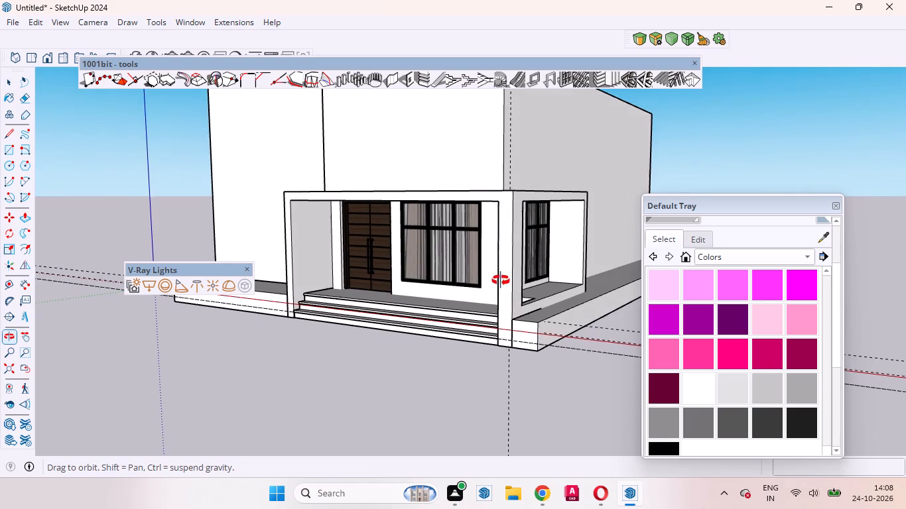
{"action": "middle_click_drag", "start_coordinate": [501, 280], "coordinate": [505, 280]}
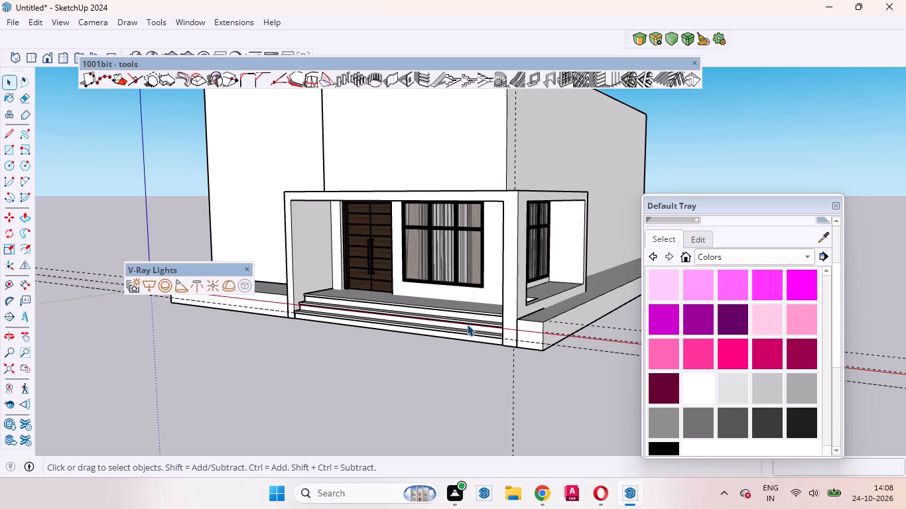
Inside the house group, draw a line about 6 3/8" across the porch side opening's sill, from the slab corner to the outer edge.
{"action": "middle_click_drag", "start_coordinate": [563, 300], "coordinate": [496, 370]}
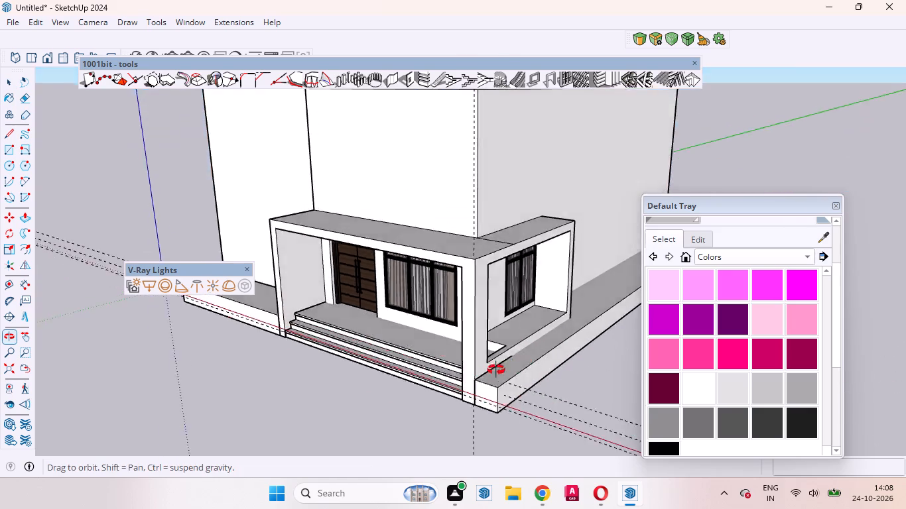
{"action": "middle_click_drag", "start_coordinate": [496, 370], "coordinate": [432, 389]}
{"action": "scroll", "coordinate": [441, 368], "scroll_direction": "up", "scroll_amount": 4}
{"action": "left_click", "coordinate": [440, 347]}
{"action": "double_click", "coordinate": [436, 365]}
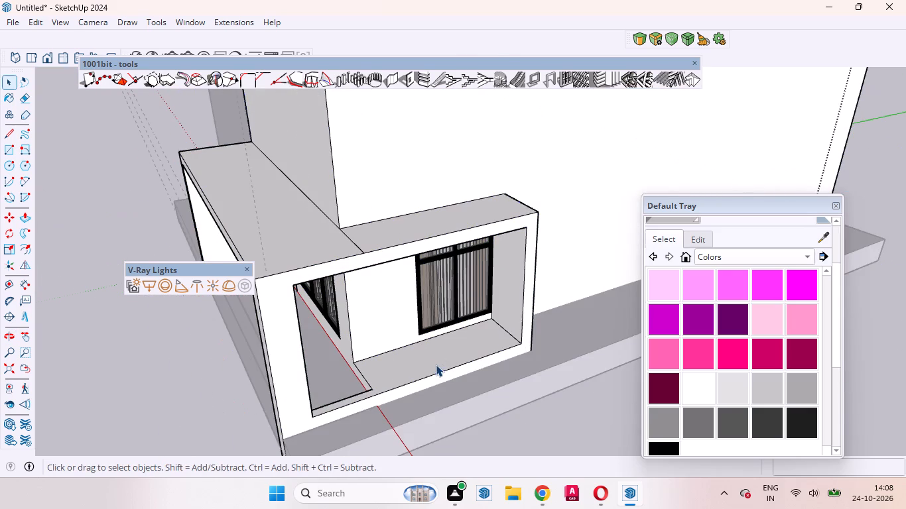
{"action": "left_click", "coordinate": [419, 367]}
{"action": "scroll", "coordinate": [367, 394], "scroll_direction": "up", "scroll_amount": 5}
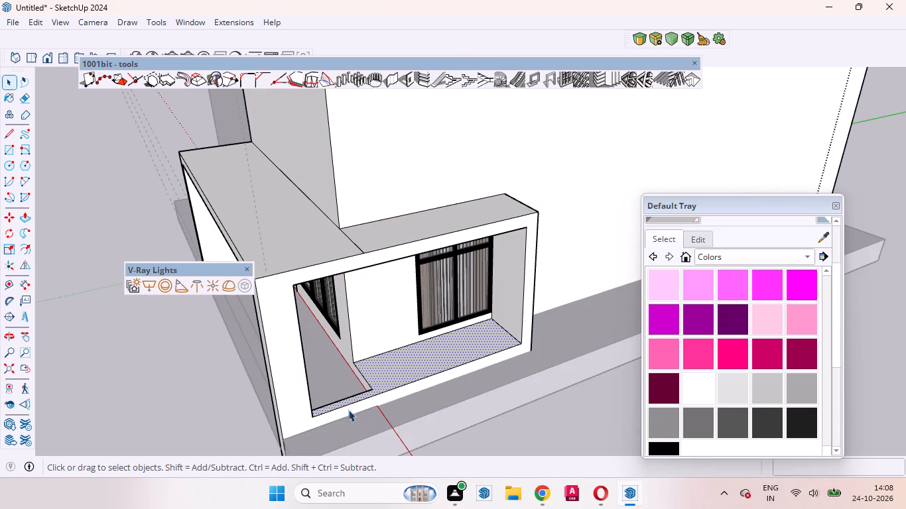
{"action": "scroll", "coordinate": [348, 409], "scroll_direction": "up", "scroll_amount": 9}
{"action": "middle_click_drag", "start_coordinate": [422, 363], "coordinate": [354, 392]}
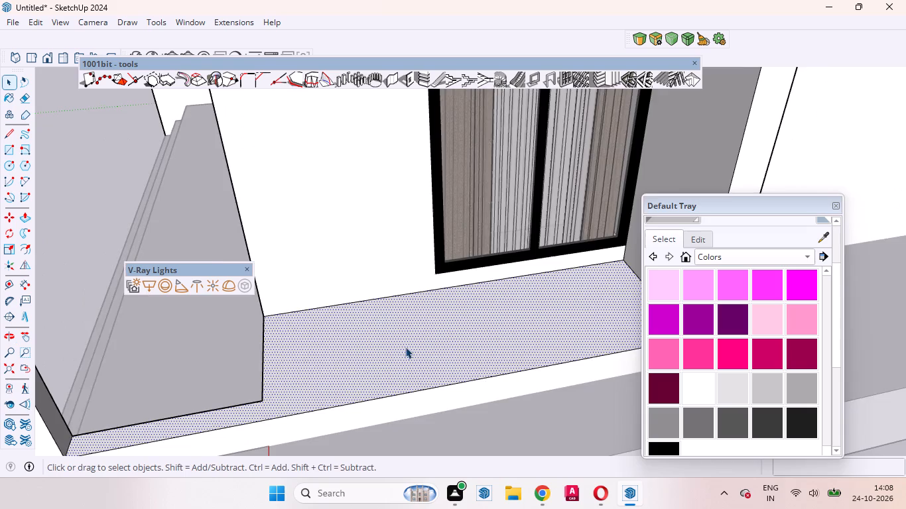
{"action": "scroll", "coordinate": [468, 337], "scroll_direction": "down", "scroll_amount": 5}
{"action": "scroll", "coordinate": [350, 357], "scroll_direction": "up", "scroll_amount": 5}
{"action": "key", "text": "l"}
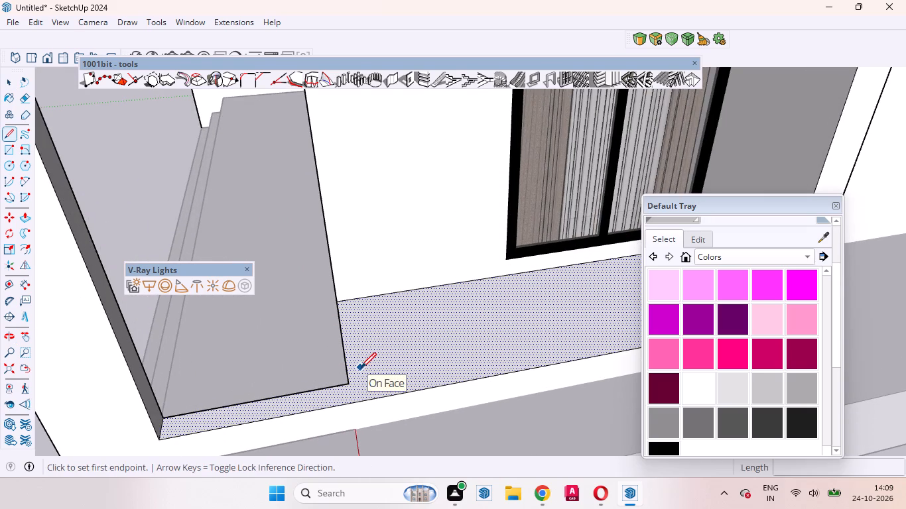
{"action": "left_click", "coordinate": [344, 387]}
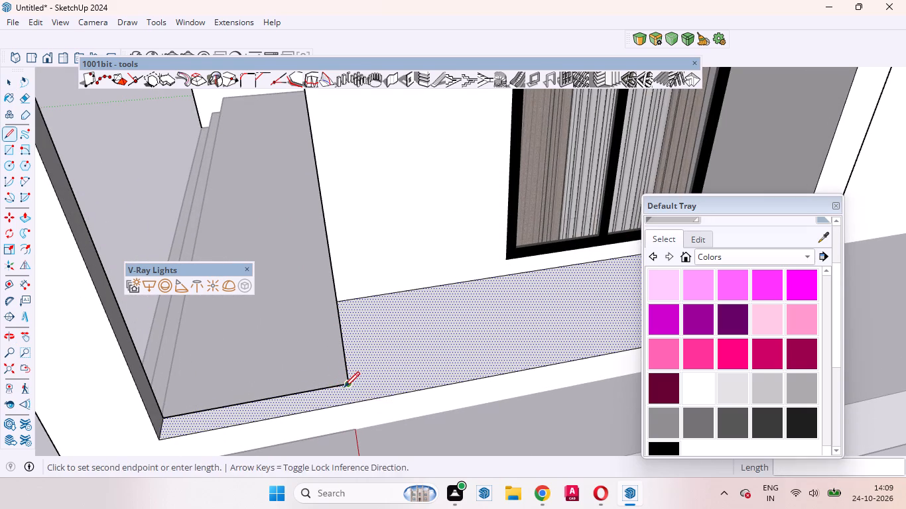
{"action": "left_click", "coordinate": [351, 402]}
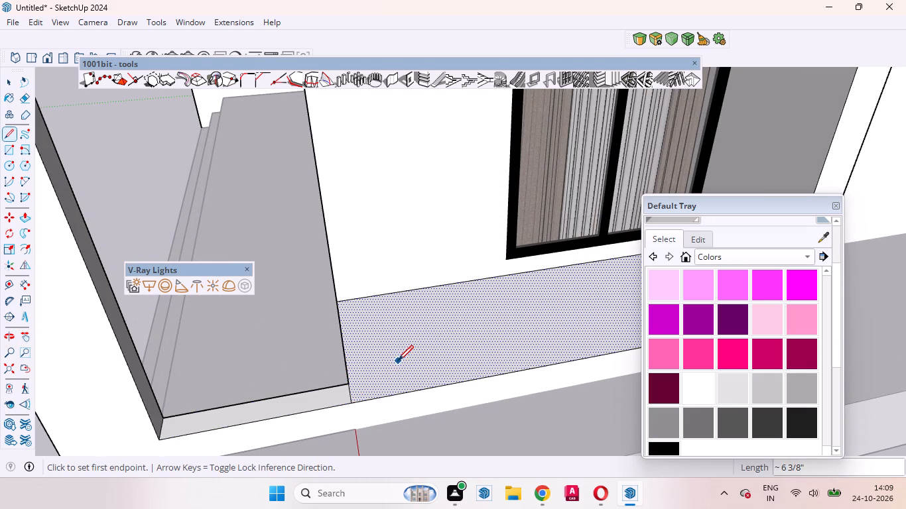
{"action": "key", "text": "space"}
Push the short sill strip beside the slab in the porch side opening down about 8 13/16".
{"action": "type", "text": "p"}
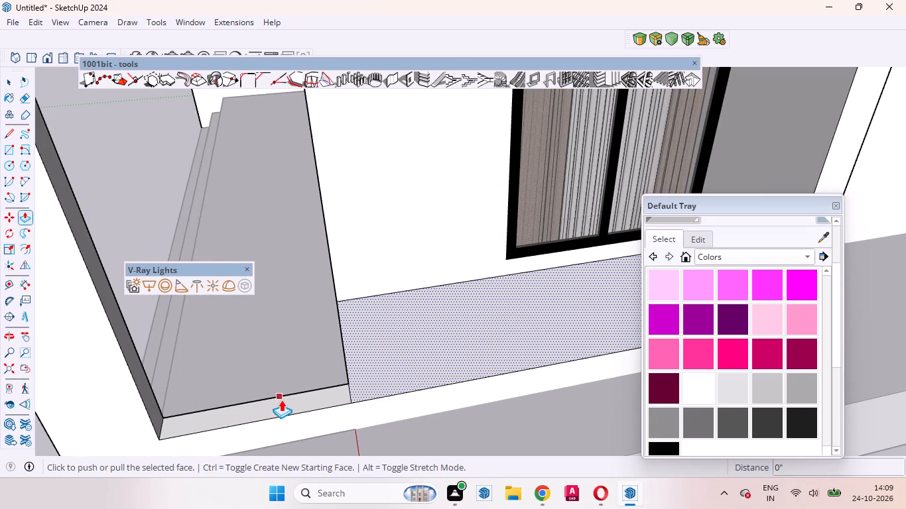
{"action": "key", "text": "space"}
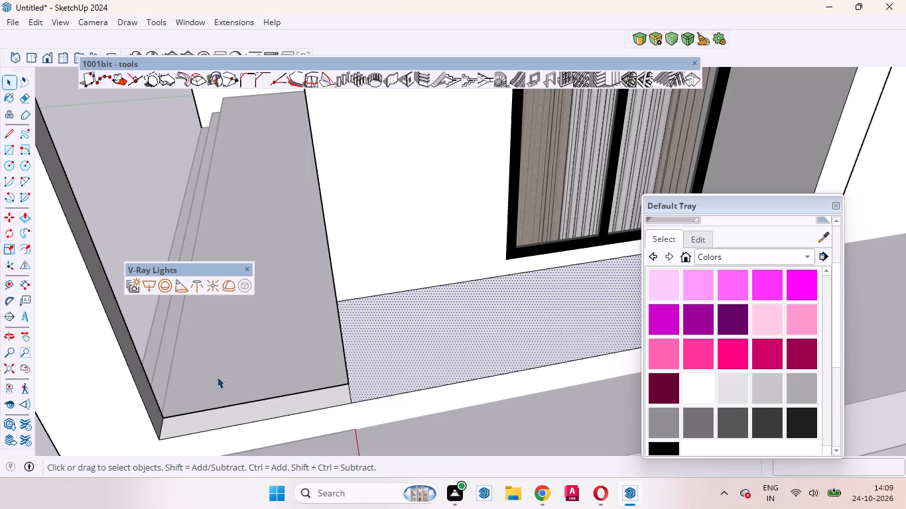
{"action": "left_click", "coordinate": [243, 412]}
{"action": "key", "text": "p"}
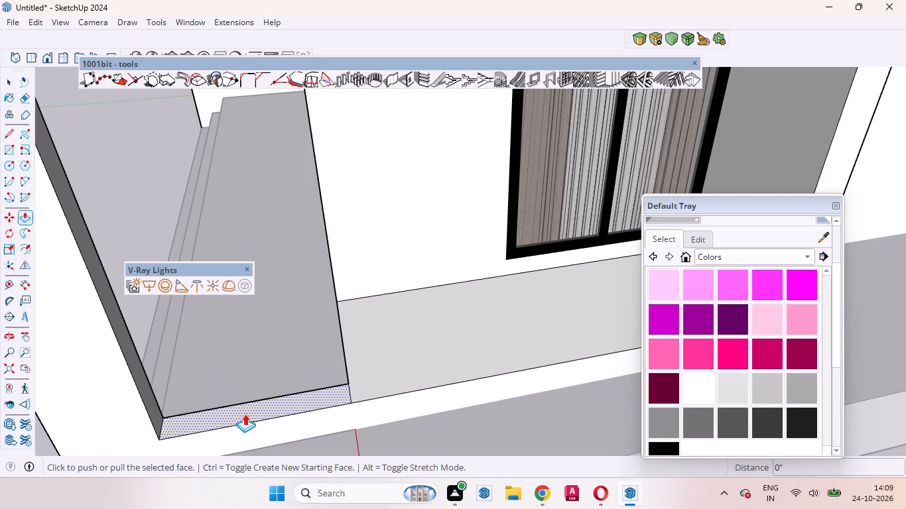
{"action": "left_click", "coordinate": [245, 414]}
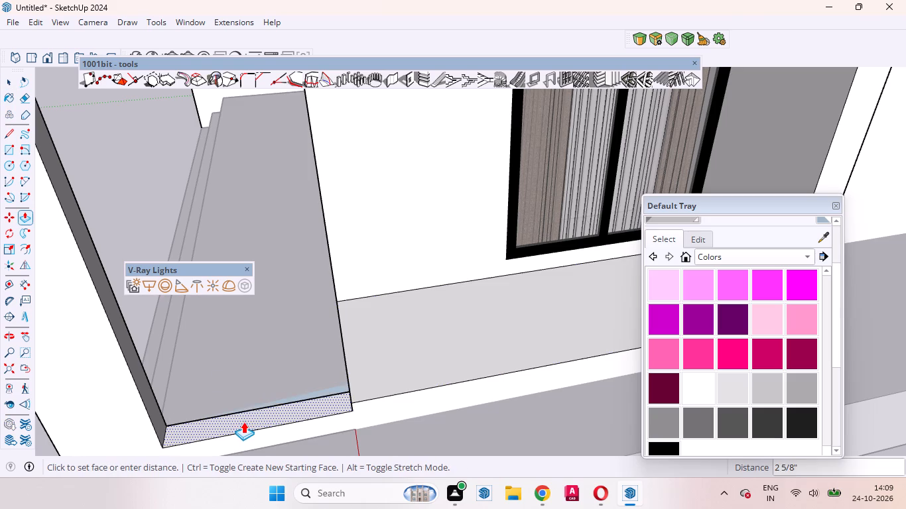
{"action": "scroll", "coordinate": [243, 421], "scroll_direction": "down", "scroll_amount": 7}
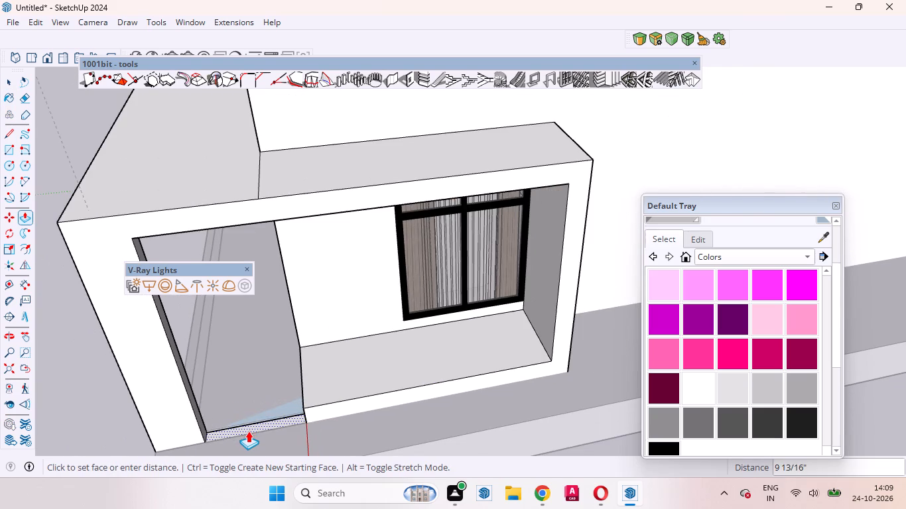
{"action": "left_click", "coordinate": [365, 433]}
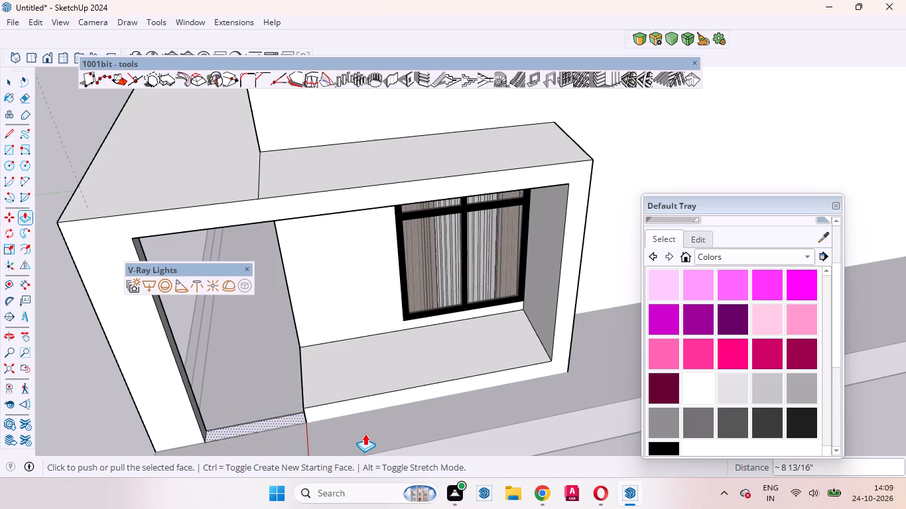
{"action": "scroll", "coordinate": [350, 367], "scroll_direction": "down", "scroll_amount": 1}
{"action": "scroll", "coordinate": [351, 367], "scroll_direction": "up", "scroll_amount": 1}
{"action": "scroll", "coordinate": [352, 366], "scroll_direction": "down", "scroll_amount": 8}
{"action": "key", "text": "space"}
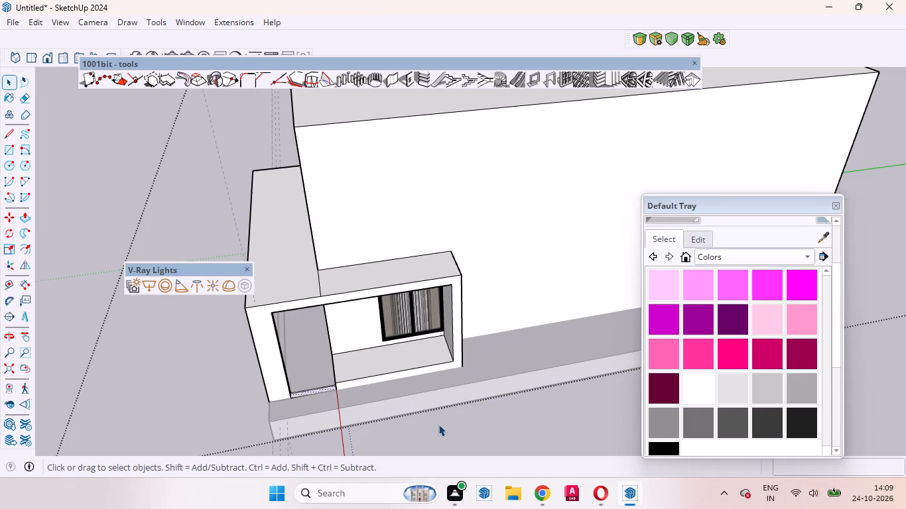
{"action": "left_click", "coordinate": [432, 433]}
Offset the raised ledge's top face below the side window inward by about 4 13/16".
{"action": "scroll", "coordinate": [397, 409], "scroll_direction": "up", "scroll_amount": 7}
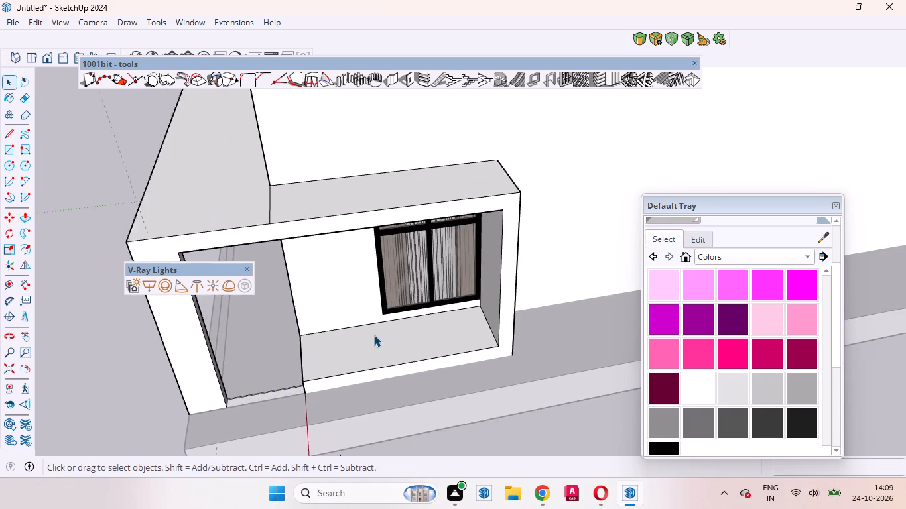
{"action": "left_click", "coordinate": [374, 343]}
{"action": "key", "text": "f"}
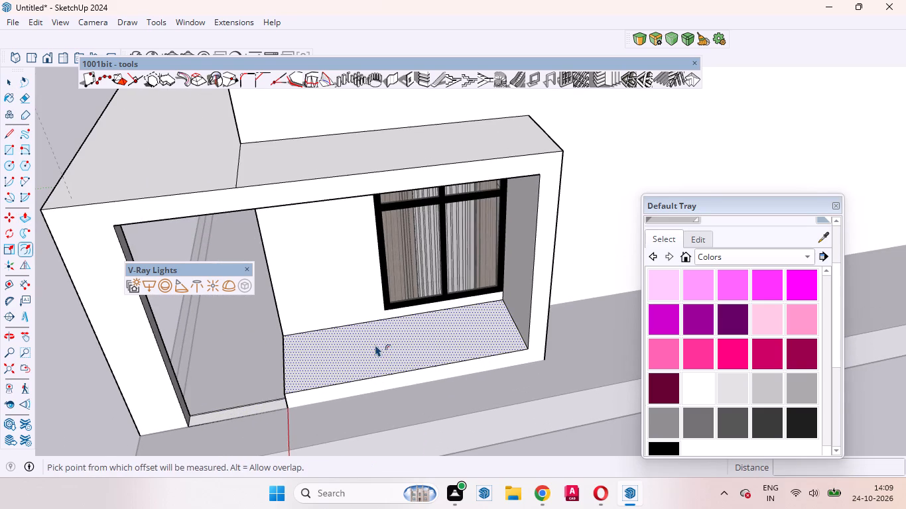
{"action": "left_click", "coordinate": [298, 359]}
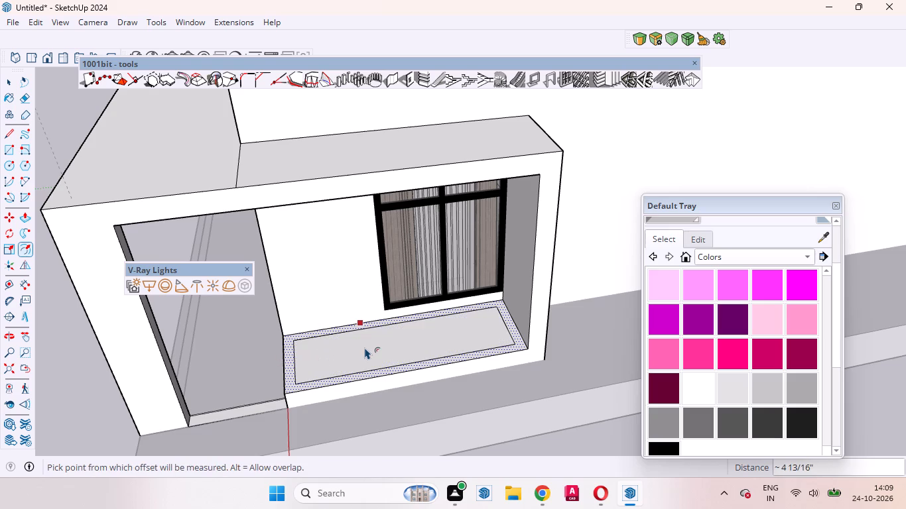
Push the ledge's inner offset face down 2" to form a planter recess below the side window.
{"action": "key", "text": "space"}
{"action": "left_click", "coordinate": [342, 360]}
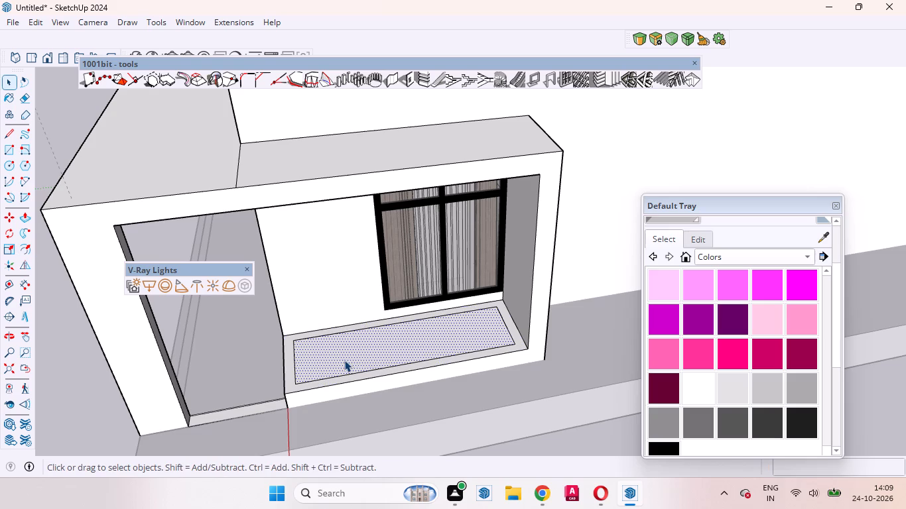
{"action": "key", "text": "p"}
{"action": "left_click", "coordinate": [354, 355]}
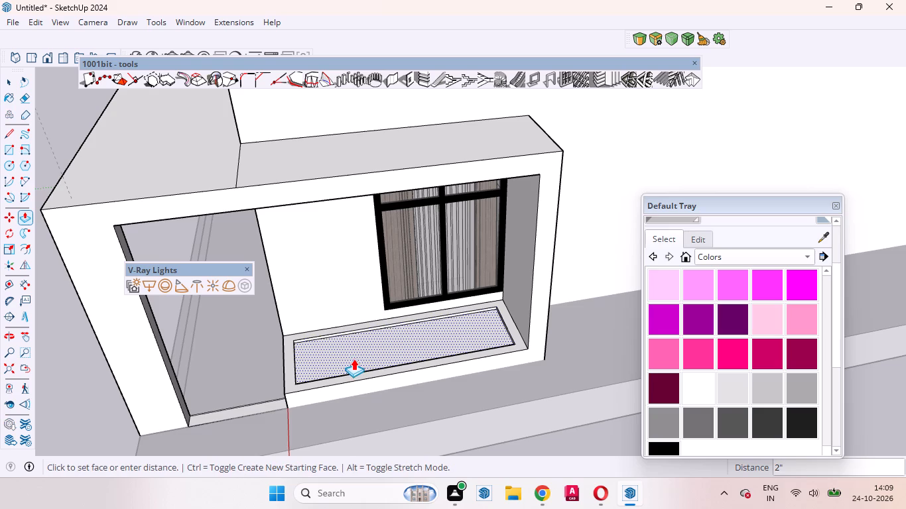
{"action": "left_click", "coordinate": [354, 361]}
{"action": "middle_click_drag", "start_coordinate": [360, 353], "coordinate": [567, 299]}
{"action": "scroll", "coordinate": [487, 312], "scroll_direction": "down", "scroll_amount": 8}
{"action": "key", "text": "space"}
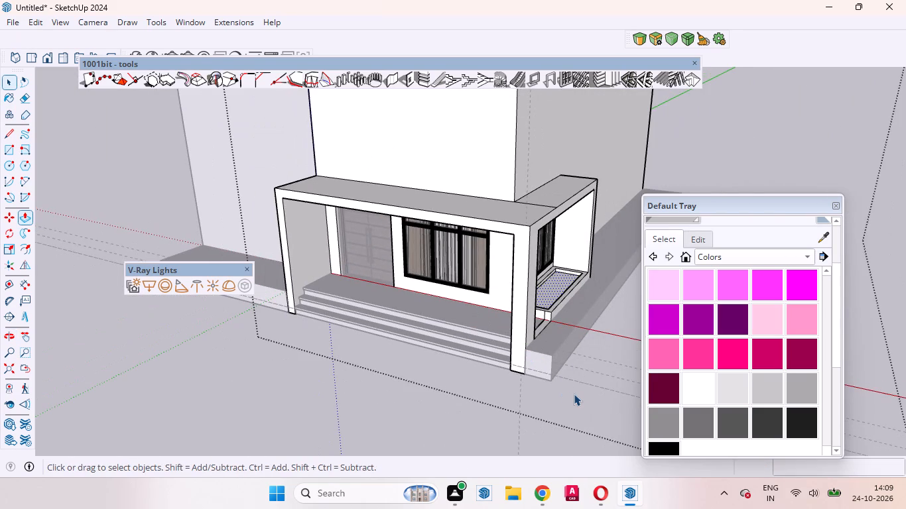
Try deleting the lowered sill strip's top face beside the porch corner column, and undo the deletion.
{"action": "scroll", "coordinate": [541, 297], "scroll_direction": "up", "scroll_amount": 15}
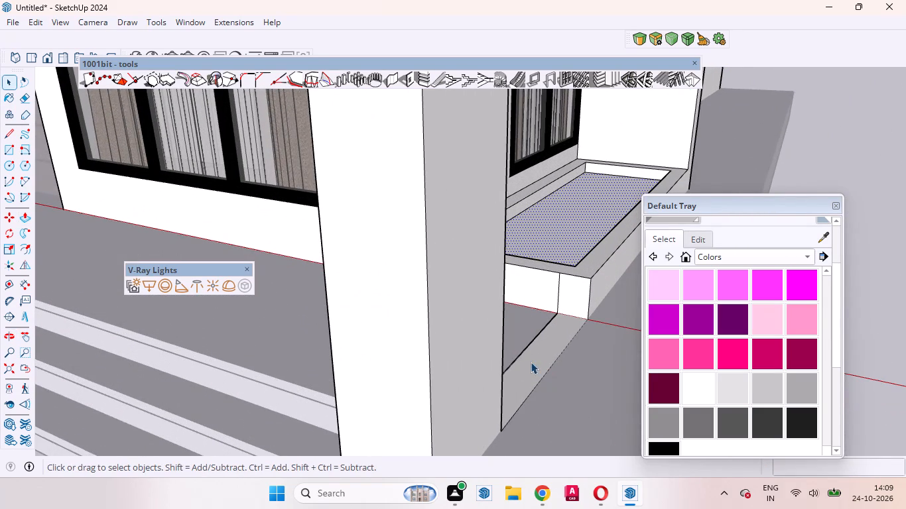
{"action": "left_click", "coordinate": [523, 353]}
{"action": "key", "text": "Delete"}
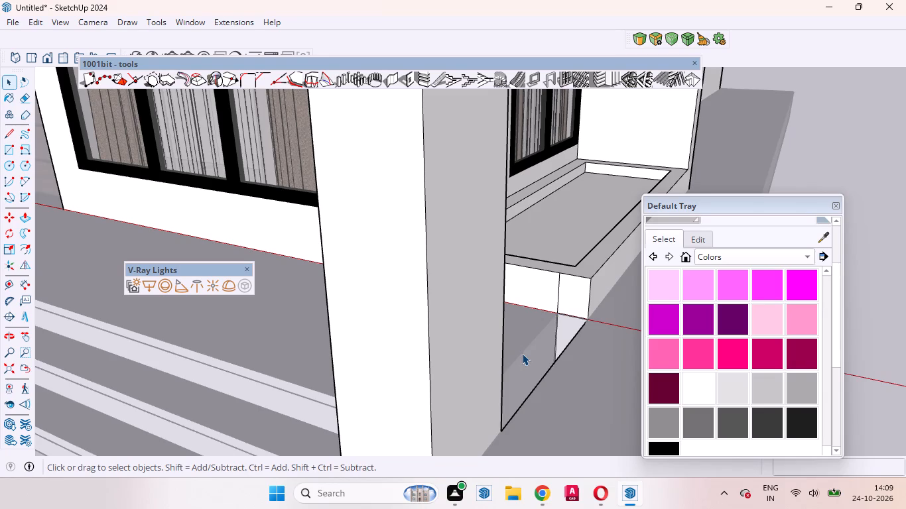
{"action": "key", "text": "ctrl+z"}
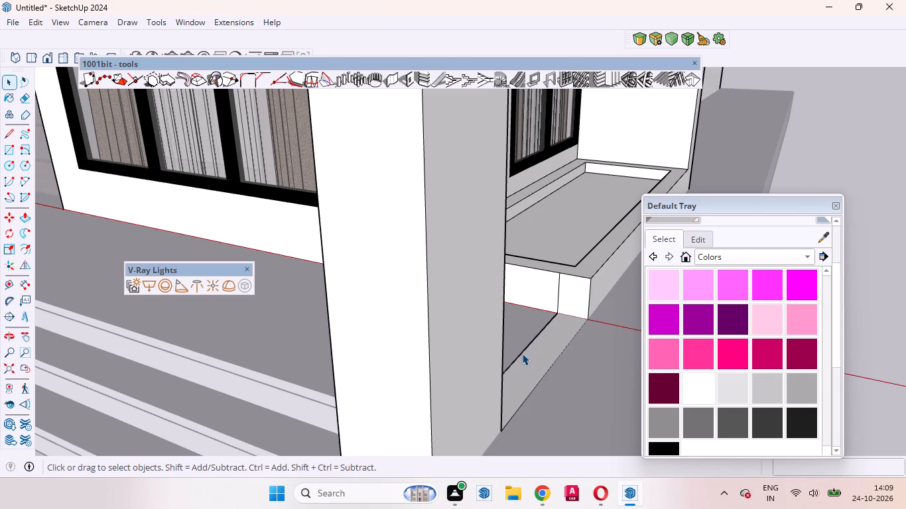
Close the house group and examine the porch corner and the recessed planter from several angles.
{"action": "scroll", "coordinate": [445, 284], "scroll_direction": "down", "scroll_amount": 19}
{"action": "left_click", "coordinate": [558, 368]}
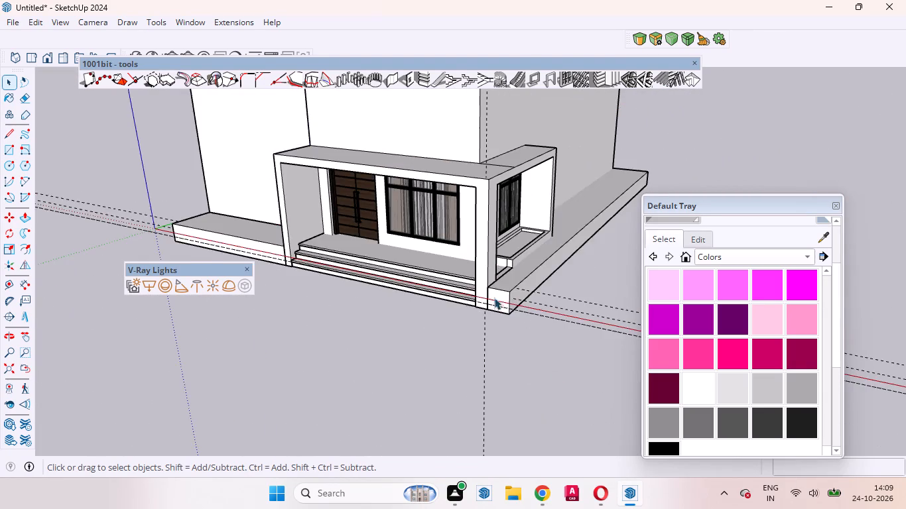
{"action": "scroll", "coordinate": [493, 286], "scroll_direction": "up", "scroll_amount": 6}
{"action": "middle_click_drag", "start_coordinate": [460, 329], "coordinate": [373, 358]}
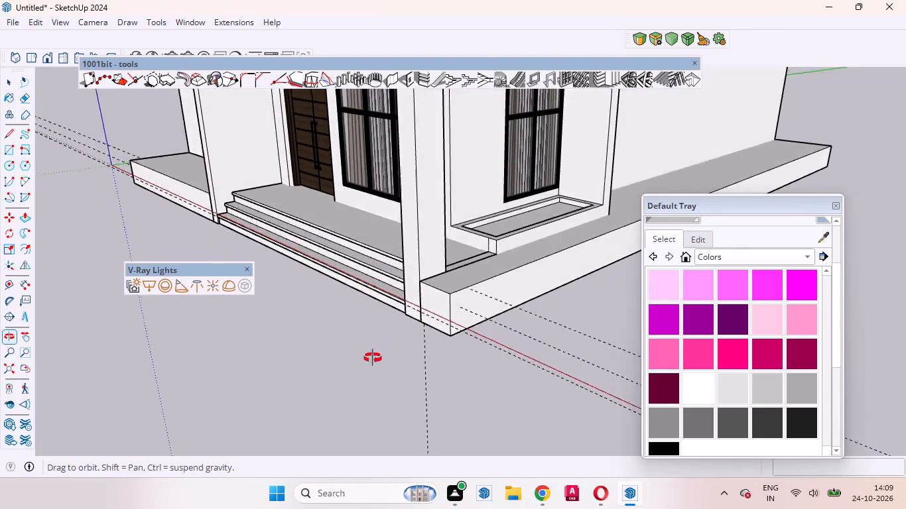
{"action": "middle_click_drag", "start_coordinate": [373, 358], "coordinate": [361, 400]}
{"action": "middle_click", "coordinate": [361, 401]}
{"action": "scroll", "coordinate": [440, 368], "scroll_direction": "down", "scroll_amount": 6}
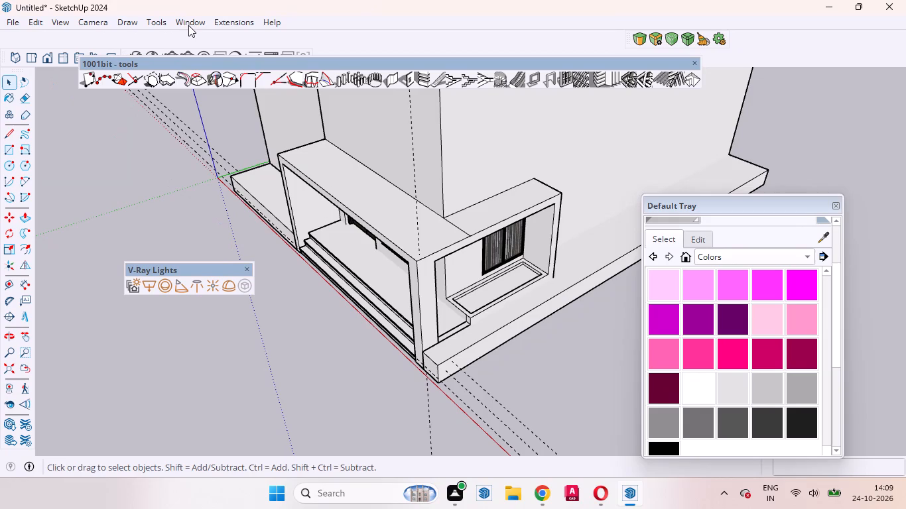
Open the 3D Warehouse and search it for "plants".
{"action": "left_click", "coordinate": [202, 25]}
{"action": "left_click", "coordinate": [222, 127]}
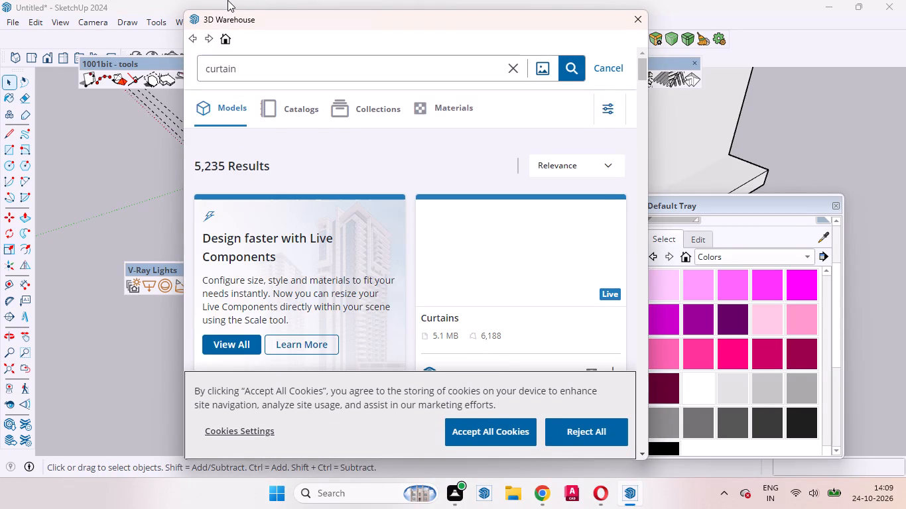
{"action": "left_click_drag", "start_coordinate": [259, 75], "coordinate": [256, 70]}
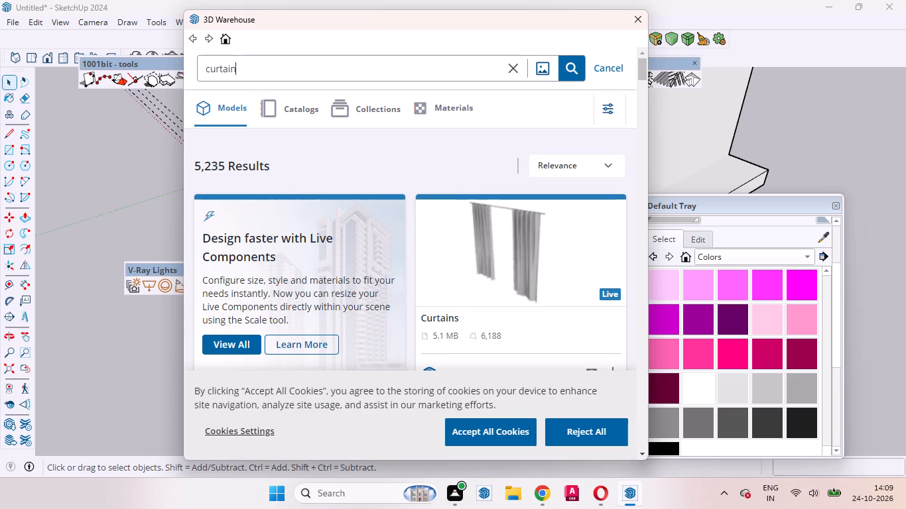
{"action": "left_click_drag", "start_coordinate": [256, 70], "coordinate": [194, 72]}
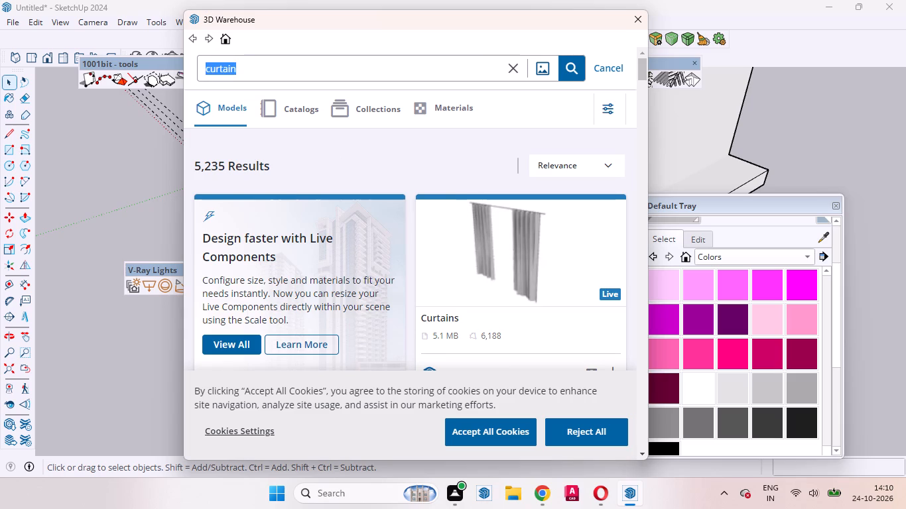
{"action": "key", "text": "Delete"}
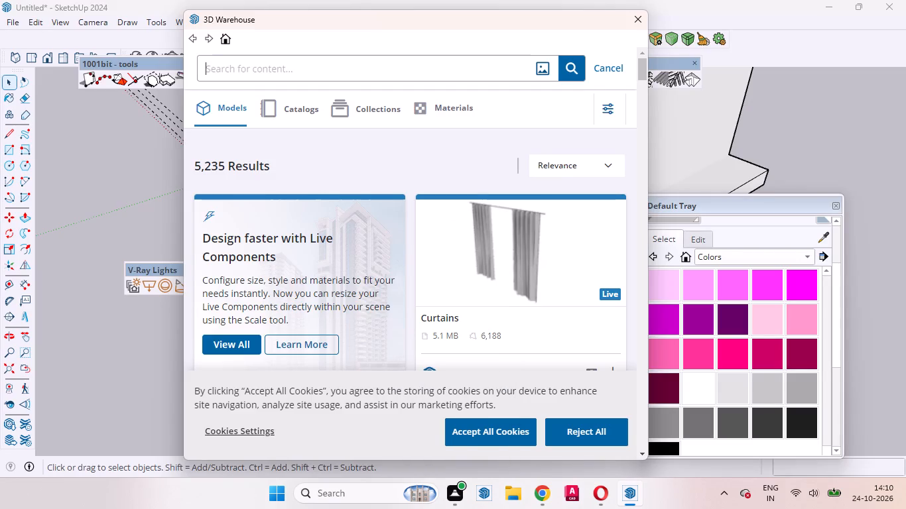
{"action": "key", "text": "p"}
{"action": "type", "text": "lan"}
{"action": "type", "text": "ts"}
{"action": "key", "text": "Return"}
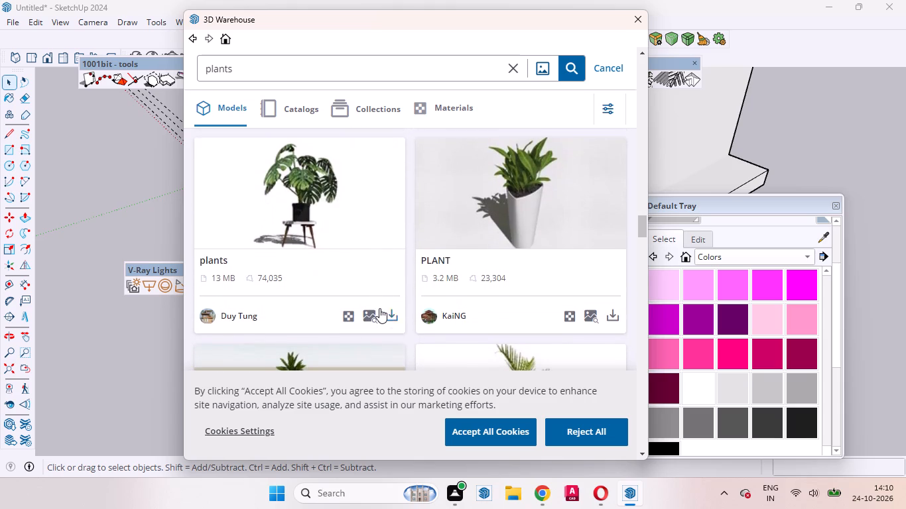
Find the 370 KB geolocated hanging vine model among the plants and load it directly into the house model.
{"action": "scroll", "coordinate": [331, 198], "scroll_direction": "down", "scroll_amount": 2}
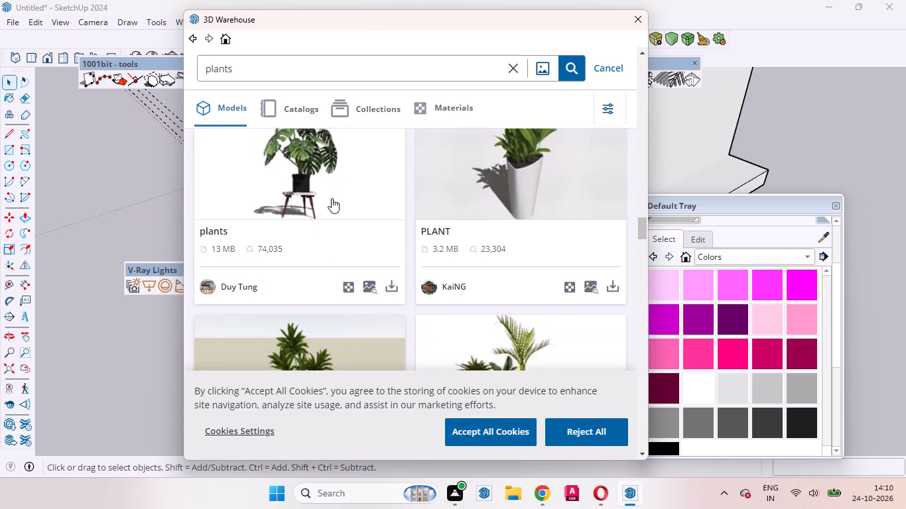
{"action": "scroll", "coordinate": [332, 198], "scroll_direction": "down", "scroll_amount": 8}
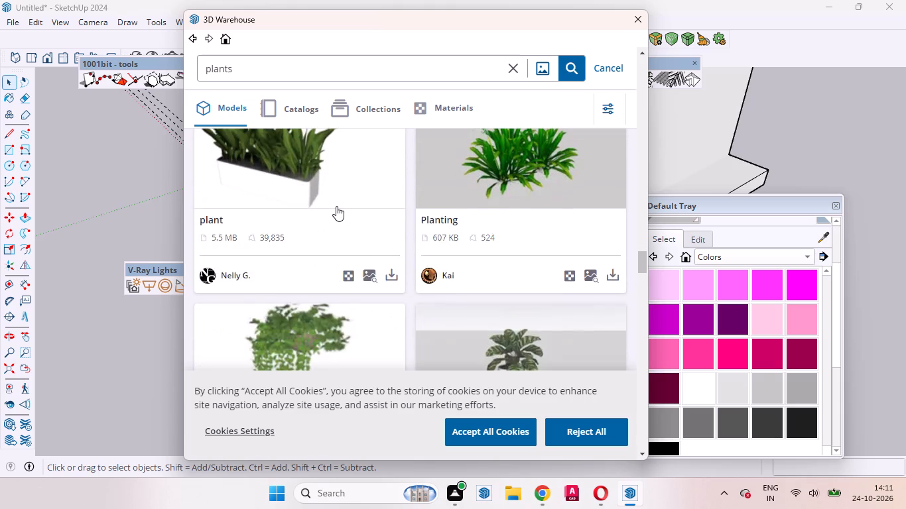
{"action": "scroll", "coordinate": [337, 206], "scroll_direction": "up", "scroll_amount": 2}
{"action": "scroll", "coordinate": [337, 206], "scroll_direction": "down", "scroll_amount": 5}
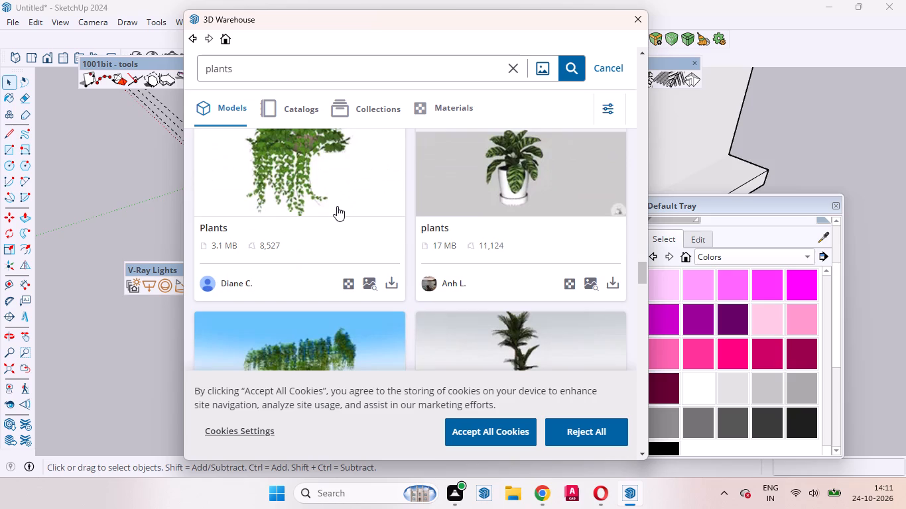
{"action": "scroll", "coordinate": [337, 206], "scroll_direction": "down", "scroll_amount": 2}
{"action": "scroll", "coordinate": [337, 206], "scroll_direction": "up", "scroll_amount": 1}
{"action": "scroll", "coordinate": [337, 206], "scroll_direction": "down", "scroll_amount": 2}
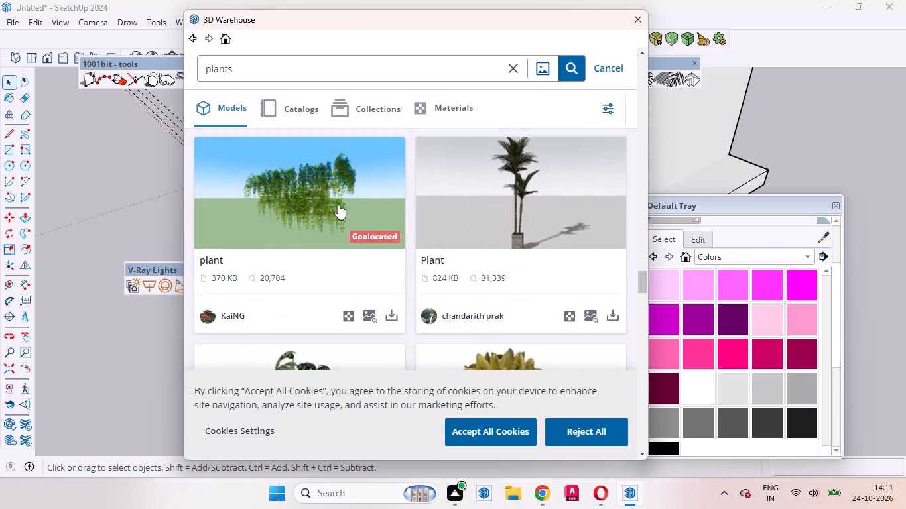
{"action": "left_click", "coordinate": [385, 295]}
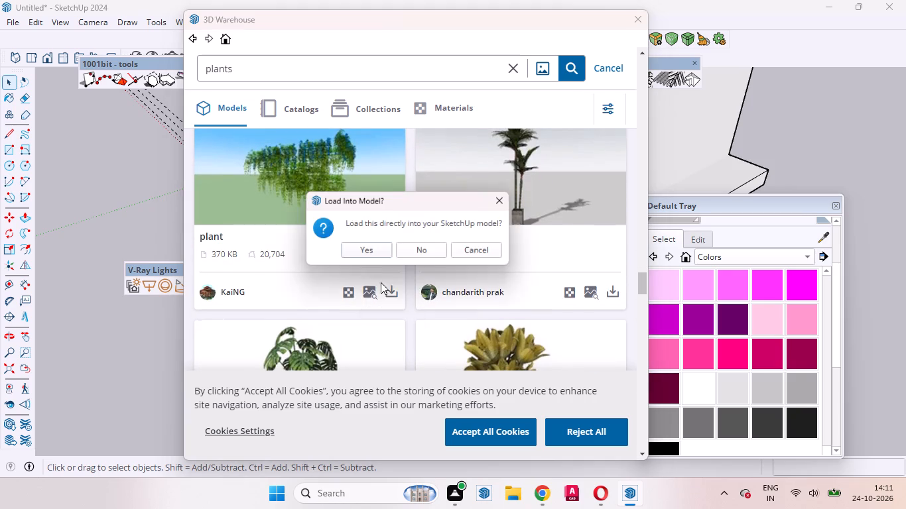
{"action": "left_click", "coordinate": [365, 253]}
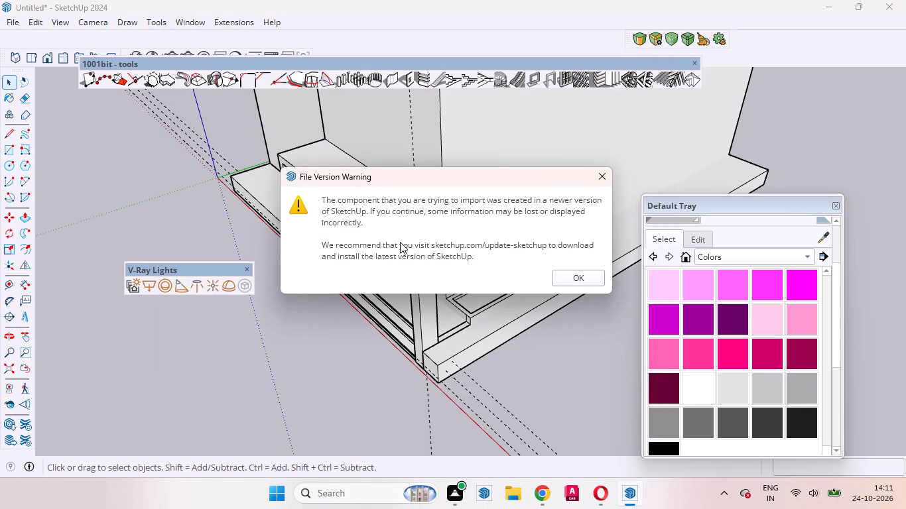
{"action": "left_click", "coordinate": [588, 276]}
Scale the imported hanging plant beside the house uniformly down to about 0.79 of its size.
{"action": "scroll", "coordinate": [462, 233], "scroll_direction": "down", "scroll_amount": 3}
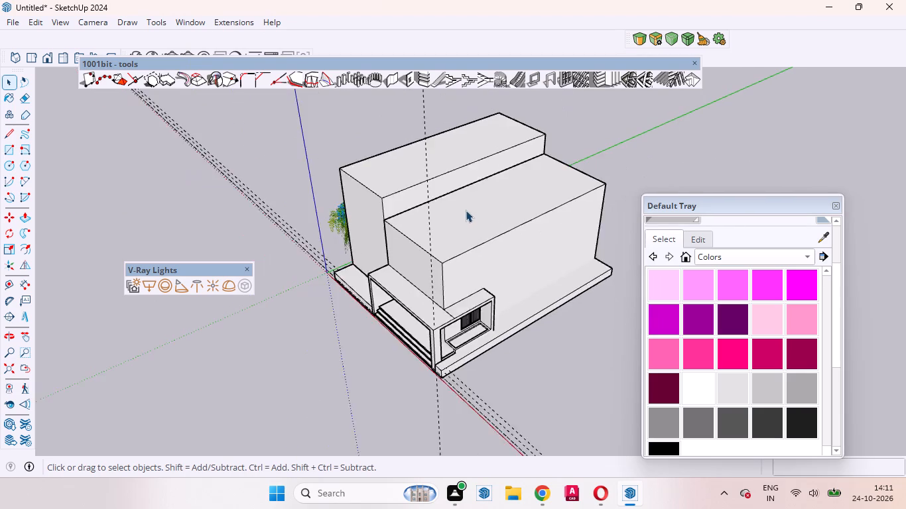
{"action": "scroll", "coordinate": [466, 210], "scroll_direction": "down", "scroll_amount": 5}
{"action": "middle_click_drag", "start_coordinate": [356, 230], "coordinate": [723, 119]}
{"action": "scroll", "coordinate": [456, 254], "scroll_direction": "up", "scroll_amount": 7}
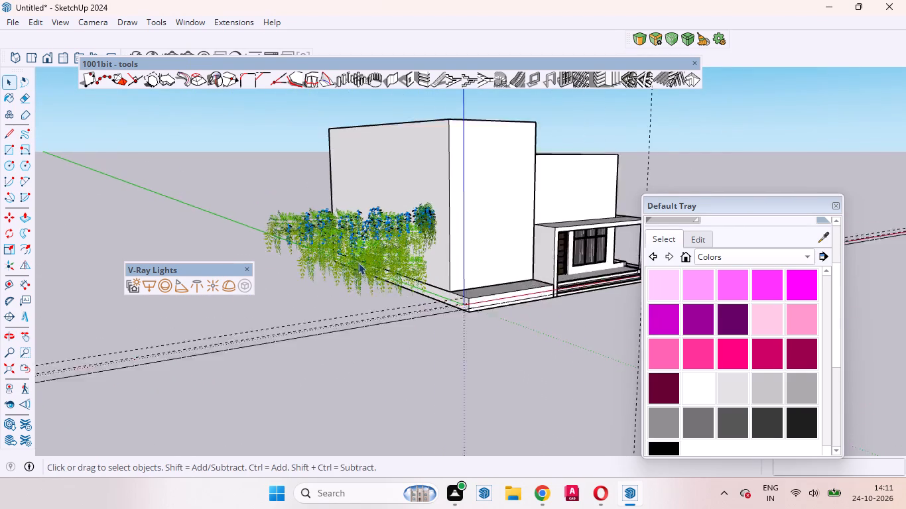
{"action": "scroll", "coordinate": [358, 262], "scroll_direction": "up", "scroll_amount": 2}
{"action": "middle_click_drag", "start_coordinate": [430, 208], "coordinate": [356, 237]}
{"action": "left_click", "coordinate": [348, 237]}
{"action": "scroll", "coordinate": [330, 172], "scroll_direction": "down", "scroll_amount": 4}
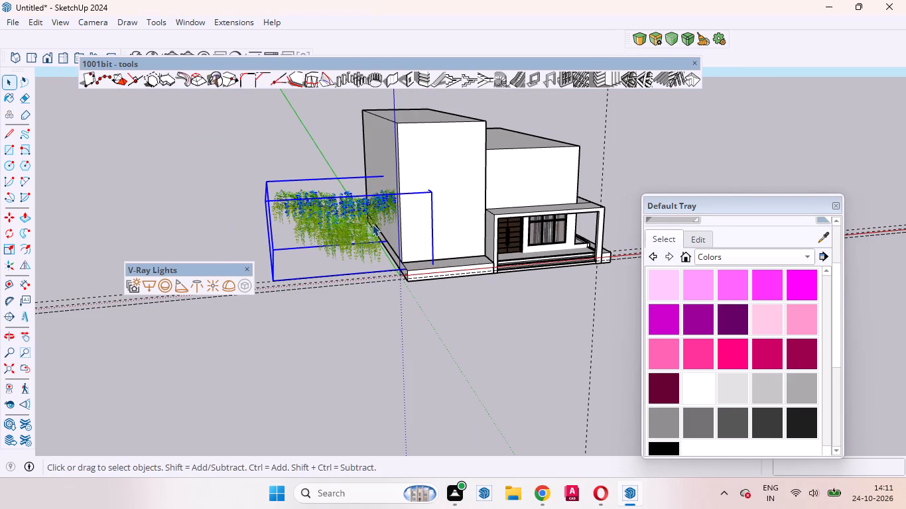
{"action": "key", "text": "s"}
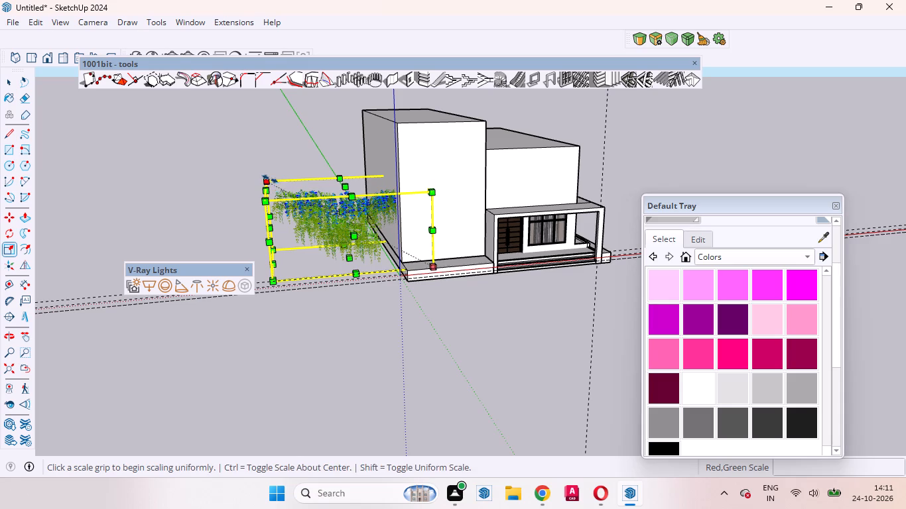
{"action": "left_click_drag", "start_coordinate": [270, 179], "coordinate": [283, 228]}
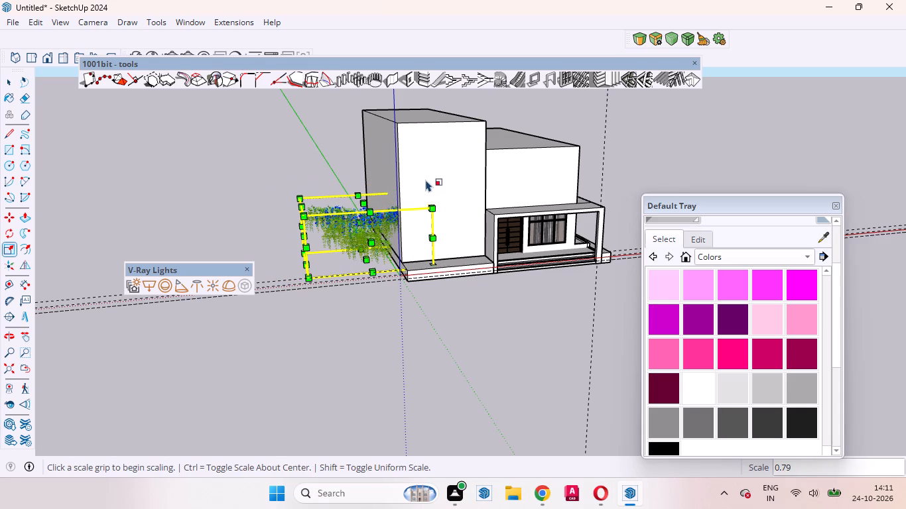
Scale the hanging plant uniformly down to about 0.50, and reduce its height to about 0.46.
{"action": "left_click_drag", "start_coordinate": [431, 203], "coordinate": [364, 229]}
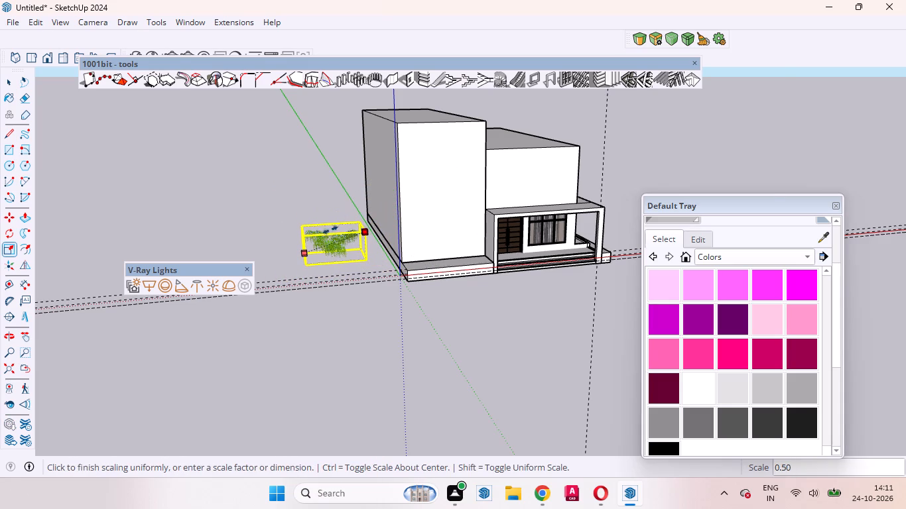
{"action": "scroll", "coordinate": [330, 231], "scroll_direction": "up", "scroll_amount": 5}
{"action": "left_click_drag", "start_coordinate": [333, 225], "coordinate": [336, 251]}
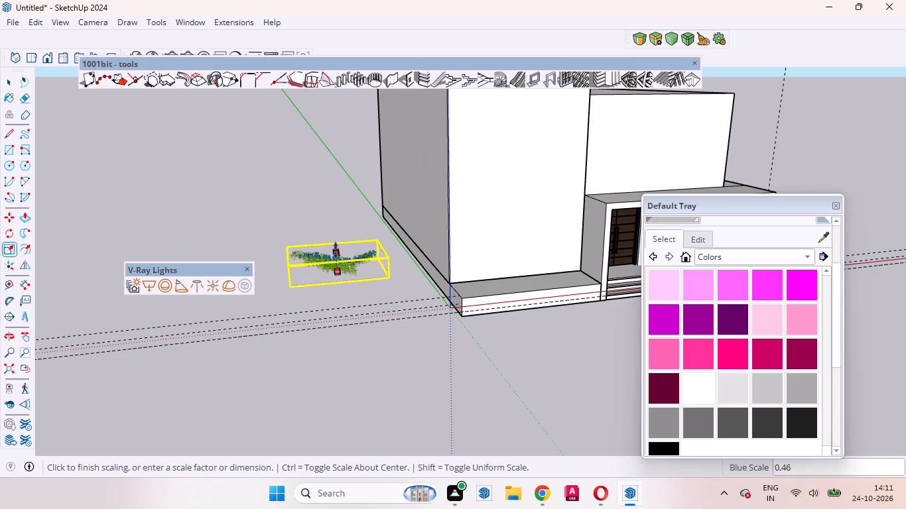
{"action": "left_click_drag", "start_coordinate": [336, 251], "coordinate": [336, 249]}
{"action": "left_click_drag", "start_coordinate": [283, 264], "coordinate": [335, 260]}
{"action": "scroll", "coordinate": [382, 260], "scroll_direction": "up", "scroll_amount": 12}
{"action": "middle_click_drag", "start_coordinate": [359, 280], "coordinate": [321, 276]}
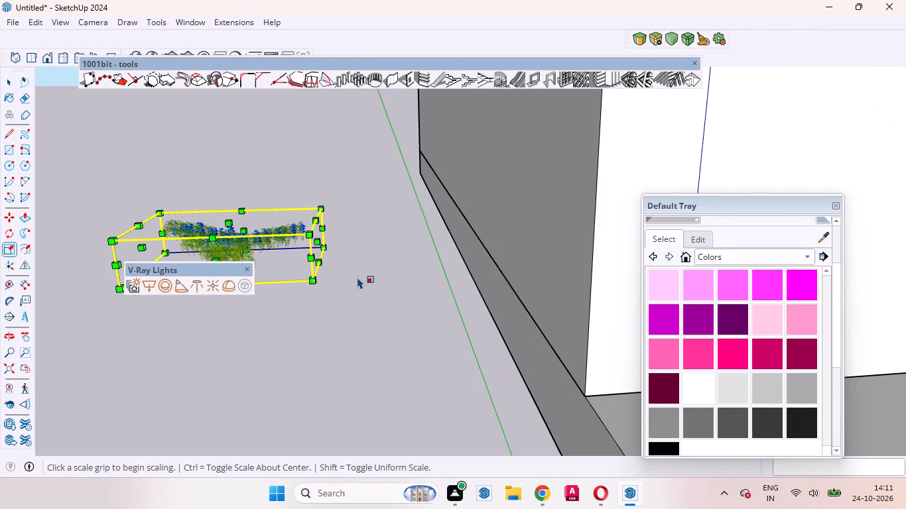
{"action": "key", "text": "space"}
{"action": "scroll", "coordinate": [310, 127], "scroll_direction": "down", "scroll_amount": 9}
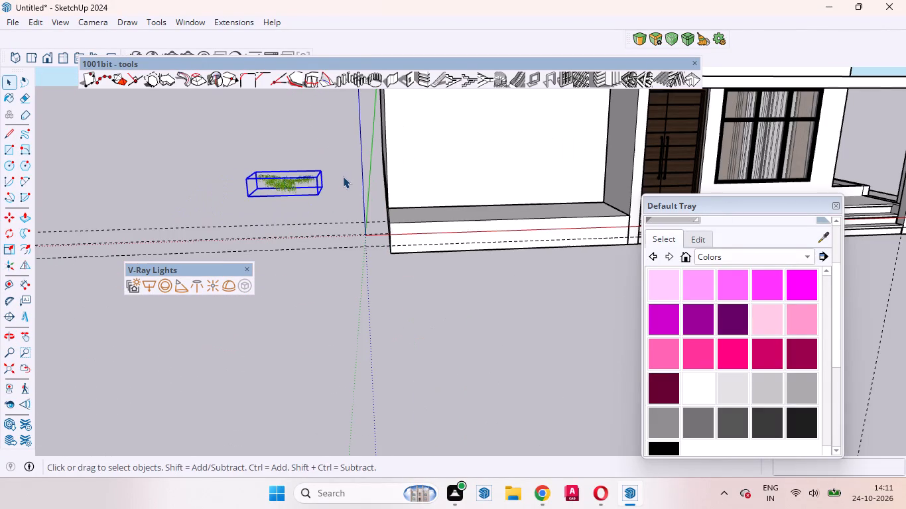
Rotate the hanging plant 90 degrees in the horizontal plane.
{"action": "key", "text": "q"}
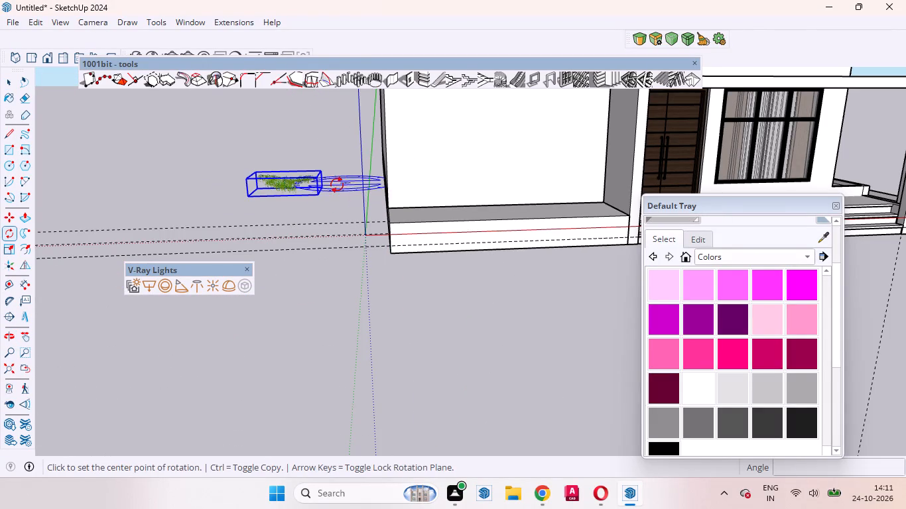
{"action": "left_click", "coordinate": [333, 206]}
{"action": "left_click", "coordinate": [257, 211]}
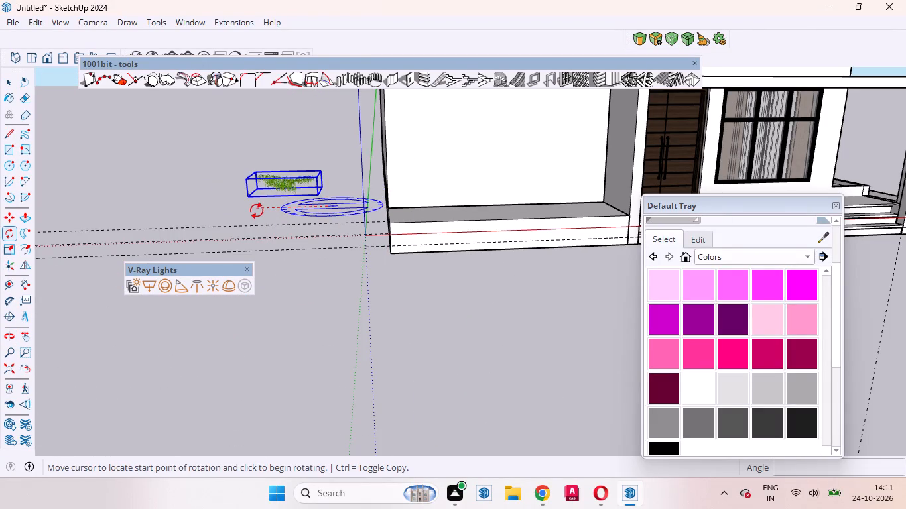
{"action": "type", "text": "90"}
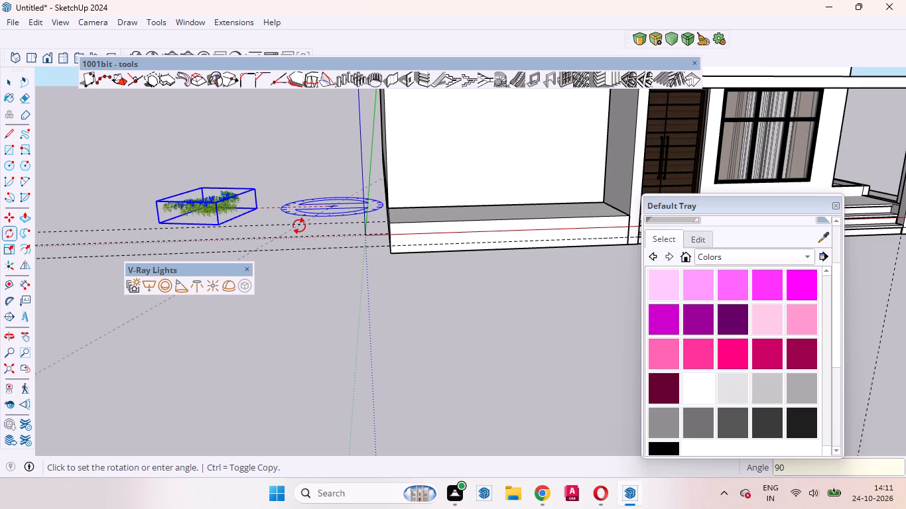
{"action": "key", "text": "Return"}
{"action": "key", "text": "space"}
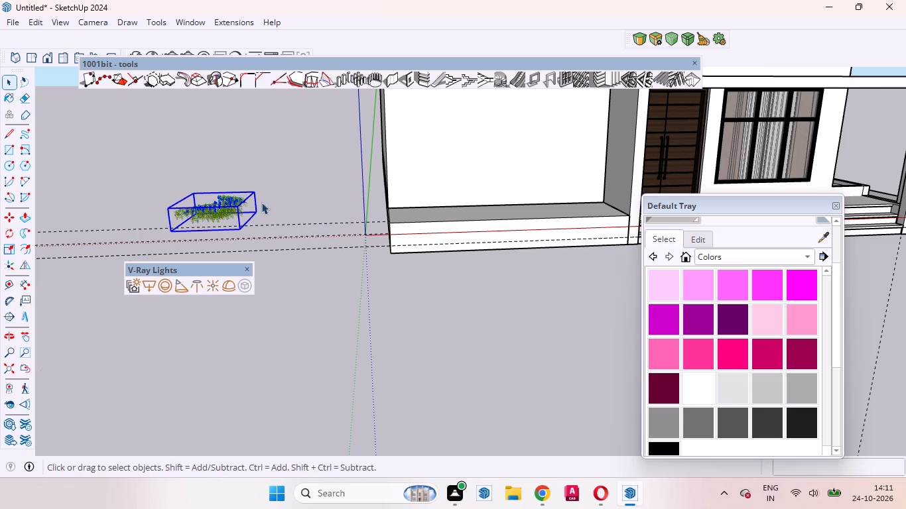
Scale the hanging plant along the green axis to about 0.44.
{"action": "scroll", "coordinate": [284, 203], "scroll_direction": "down", "scroll_amount": 5}
{"action": "scroll", "coordinate": [225, 199], "scroll_direction": "up", "scroll_amount": 11}
{"action": "key", "text": "s"}
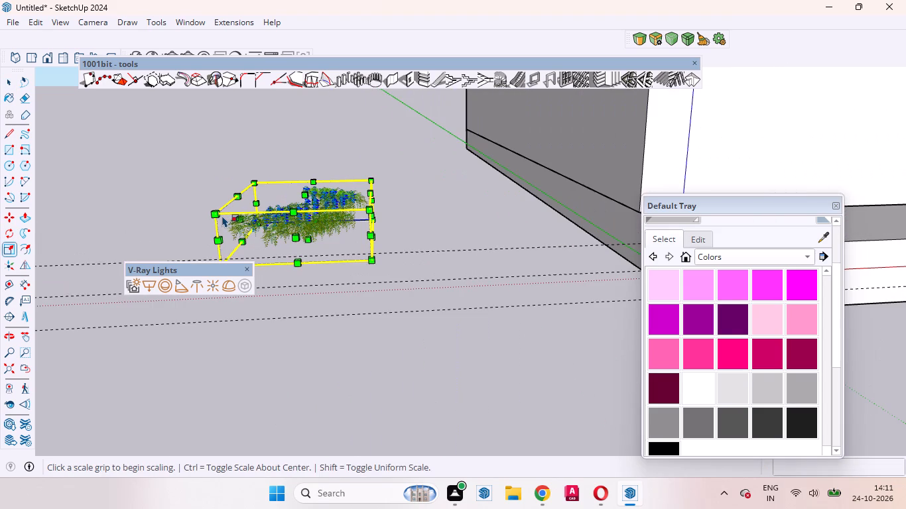
{"action": "left_click", "coordinate": [241, 216]}
{"action": "left_click", "coordinate": [314, 218]}
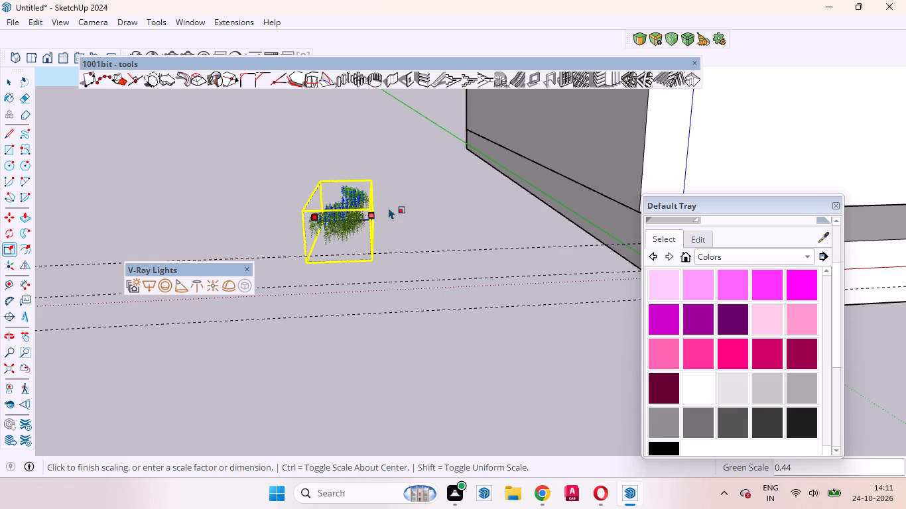
{"action": "middle_click_drag", "start_coordinate": [381, 211], "coordinate": [210, 243]}
{"action": "scroll", "coordinate": [227, 227], "scroll_direction": "down", "scroll_amount": 3}
{"action": "key", "text": "space"}
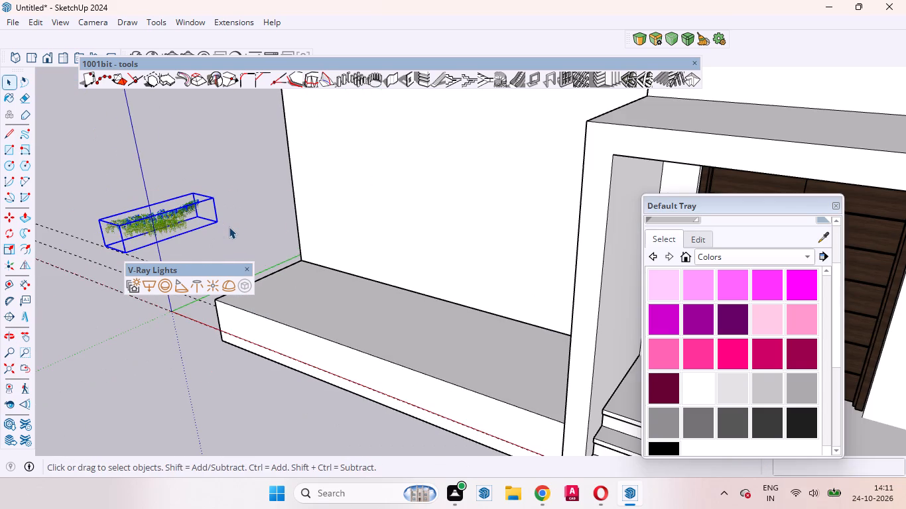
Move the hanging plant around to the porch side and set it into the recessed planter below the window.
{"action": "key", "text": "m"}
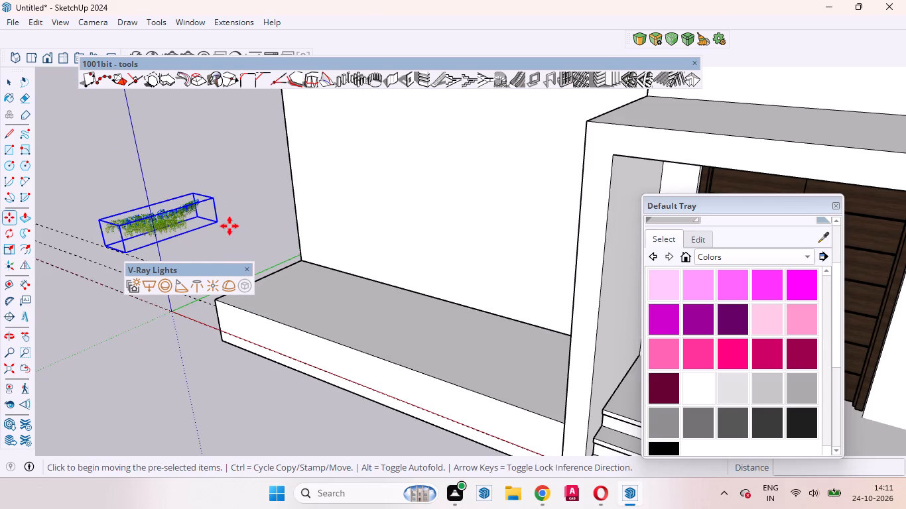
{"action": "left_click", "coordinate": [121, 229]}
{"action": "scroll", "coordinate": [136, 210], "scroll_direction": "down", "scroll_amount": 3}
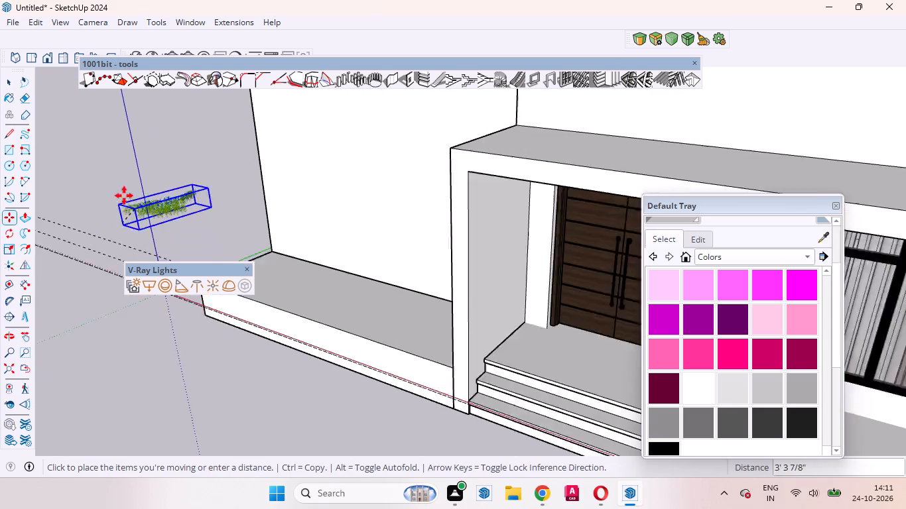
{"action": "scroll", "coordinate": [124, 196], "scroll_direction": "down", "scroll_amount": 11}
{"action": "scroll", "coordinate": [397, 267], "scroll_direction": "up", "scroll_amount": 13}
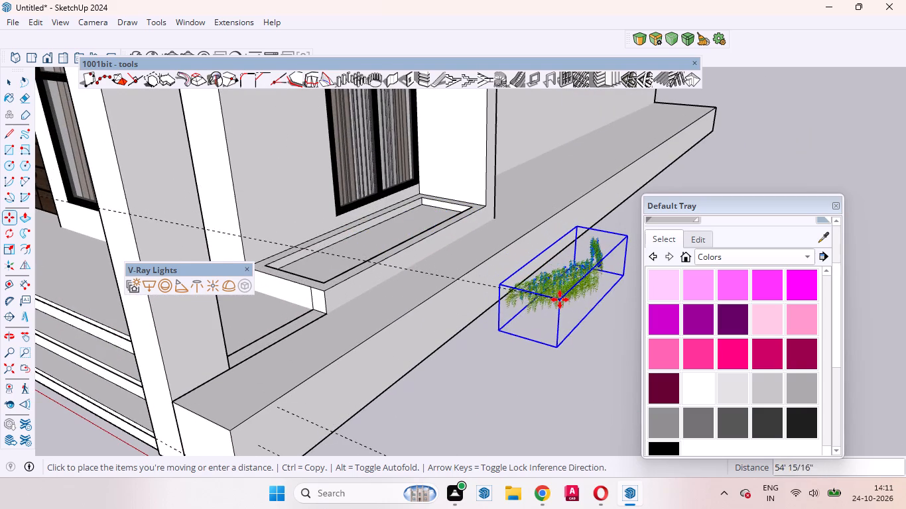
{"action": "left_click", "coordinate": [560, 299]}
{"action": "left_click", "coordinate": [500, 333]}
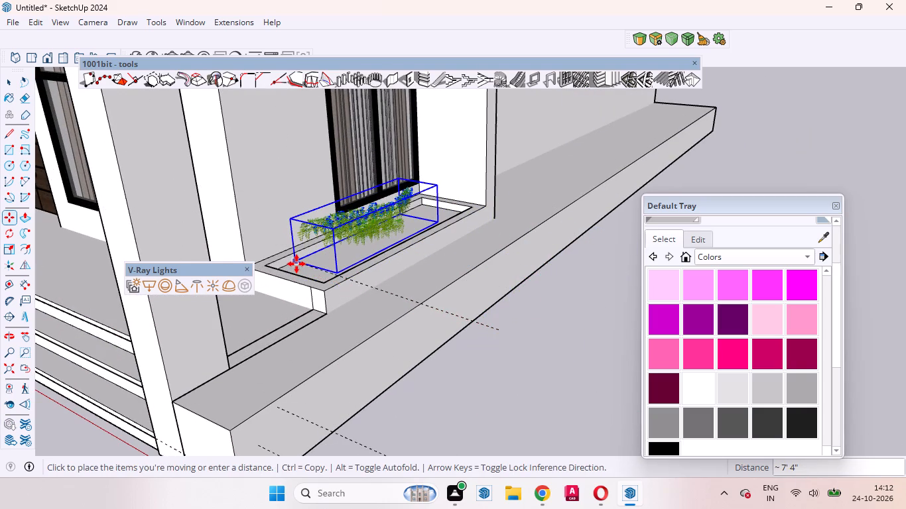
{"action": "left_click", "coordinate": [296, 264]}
Move the hanging plant about 15' 8" out of the recessed planter to the open area outside the porch side.
{"action": "middle_click_drag", "start_coordinate": [346, 247], "coordinate": [92, 262]}
{"action": "scroll", "coordinate": [276, 149], "scroll_direction": "up", "scroll_amount": 10}
{"action": "scroll", "coordinate": [335, 192], "scroll_direction": "down", "scroll_amount": 5}
{"action": "middle_click_drag", "start_coordinate": [436, 230], "coordinate": [428, 295]}
{"action": "scroll", "coordinate": [426, 292], "scroll_direction": "up", "scroll_amount": 1}
{"action": "scroll", "coordinate": [370, 204], "scroll_direction": "down", "scroll_amount": 4}
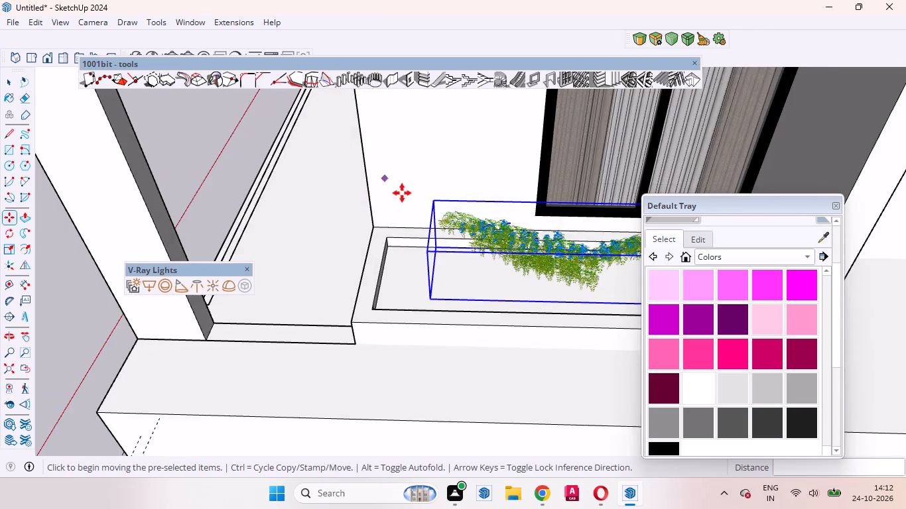
{"action": "scroll", "coordinate": [441, 279], "scroll_direction": "up", "scroll_amount": 4}
{"action": "left_click", "coordinate": [416, 235]}
{"action": "scroll", "coordinate": [294, 226], "scroll_direction": "down", "scroll_amount": 8}
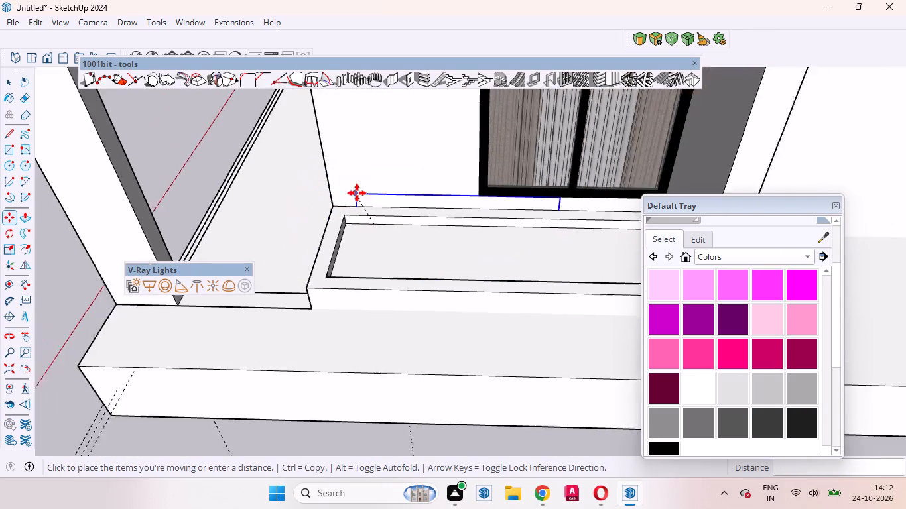
{"action": "scroll", "coordinate": [357, 193], "scroll_direction": "down", "scroll_amount": 12}
{"action": "left_click", "coordinate": [444, 342]}
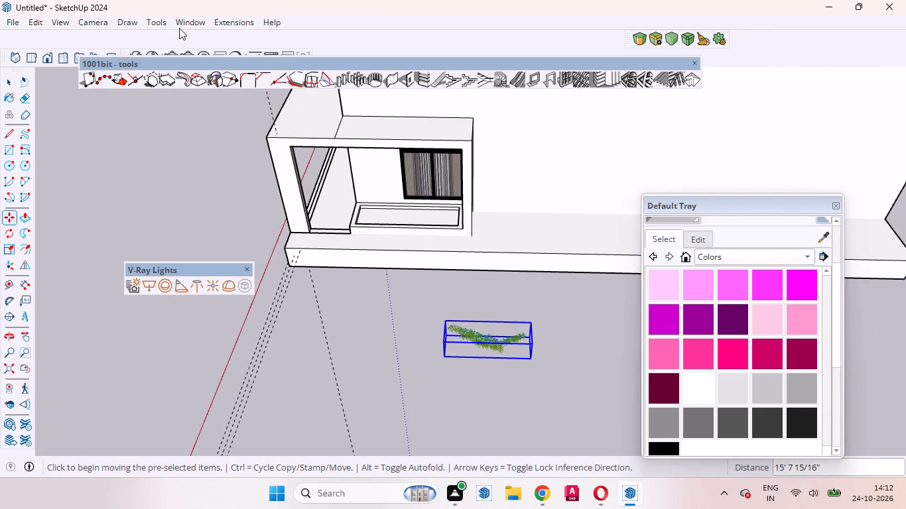
Reopen the 3D Warehouse plant models and load the 13 MB model with dark and white rectangular planters directly into the house model.
{"action": "left_click", "coordinate": [180, 27]}
{"action": "left_click", "coordinate": [209, 125]}
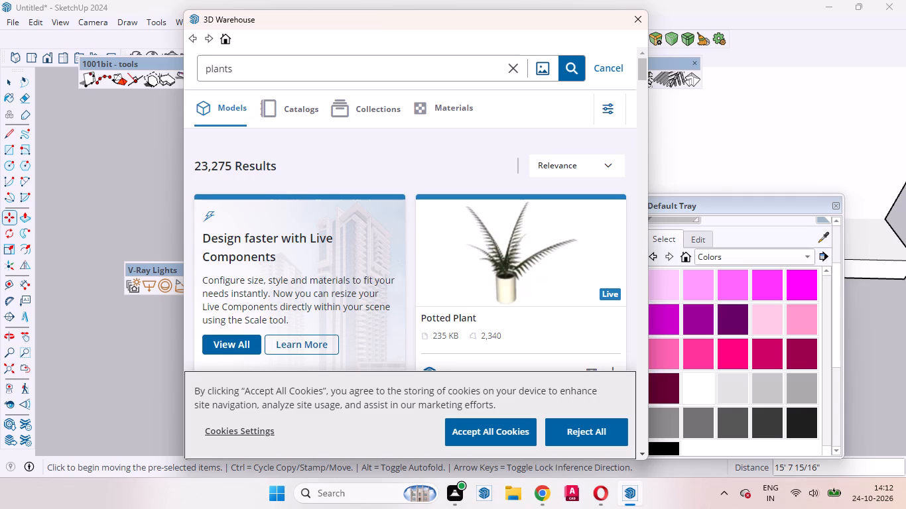
{"action": "scroll", "coordinate": [305, 167], "scroll_direction": "down", "scroll_amount": 6}
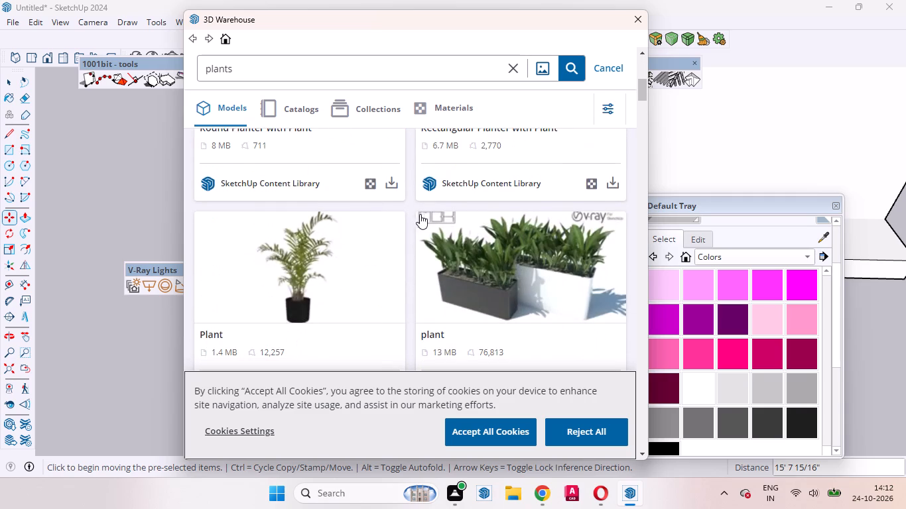
{"action": "scroll", "coordinate": [468, 229], "scroll_direction": "down", "scroll_amount": 4}
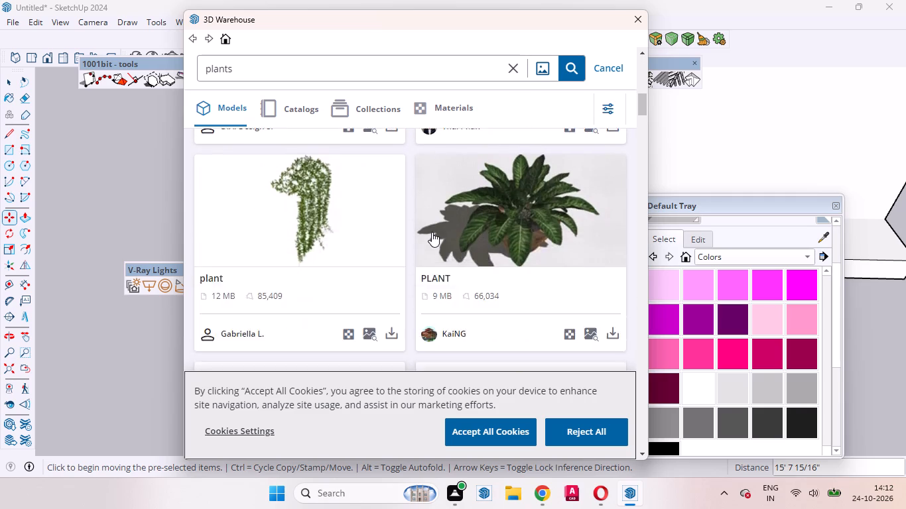
{"action": "scroll", "coordinate": [432, 231], "scroll_direction": "up", "scroll_amount": 6}
{"action": "scroll", "coordinate": [431, 228], "scroll_direction": "down", "scroll_amount": 8}
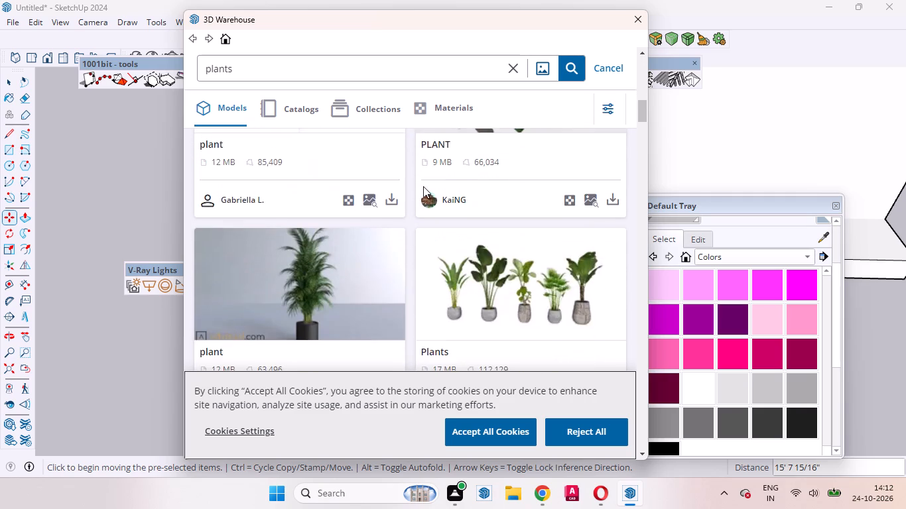
{"action": "scroll", "coordinate": [423, 186], "scroll_direction": "up", "scroll_amount": 1}
{"action": "scroll", "coordinate": [423, 186], "scroll_direction": "down", "scroll_amount": 1}
{"action": "scroll", "coordinate": [422, 186], "scroll_direction": "up", "scroll_amount": 3}
{"action": "scroll", "coordinate": [468, 188], "scroll_direction": "down", "scroll_amount": 2}
{"action": "scroll", "coordinate": [475, 188], "scroll_direction": "up", "scroll_amount": 1}
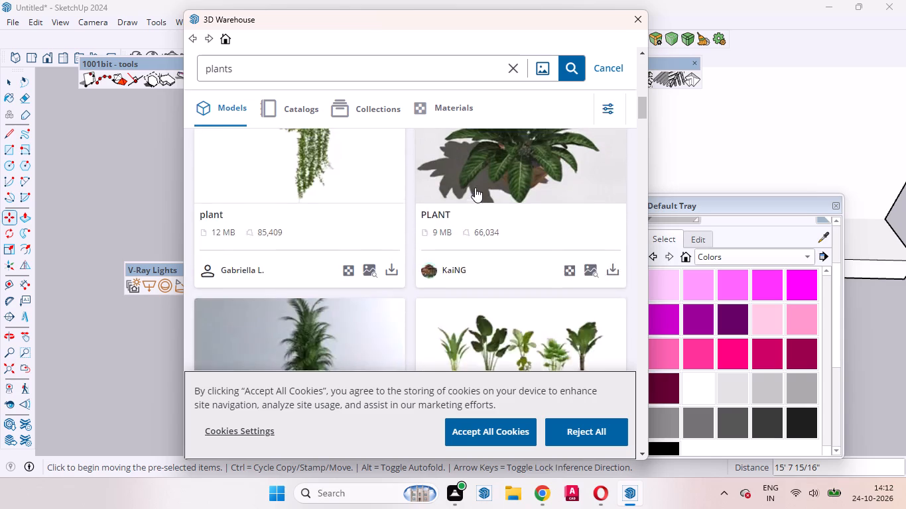
{"action": "scroll", "coordinate": [475, 188], "scroll_direction": "up", "scroll_amount": 2}
{"action": "scroll", "coordinate": [531, 201], "scroll_direction": "up", "scroll_amount": 1}
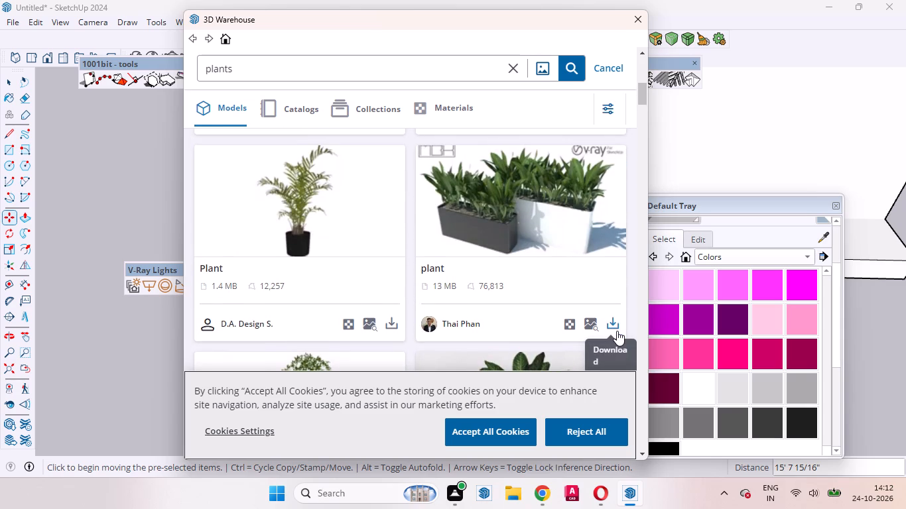
{"action": "left_click", "coordinate": [617, 331]}
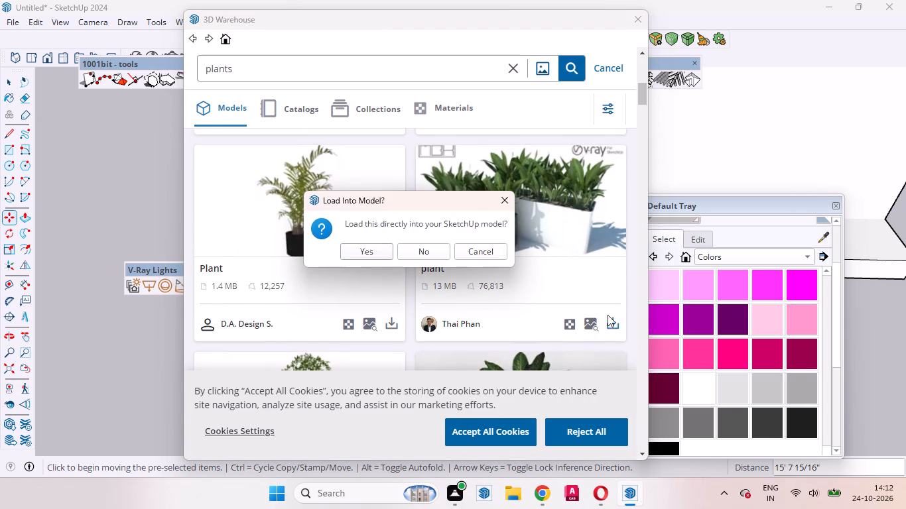
{"action": "left_click", "coordinate": [361, 247]}
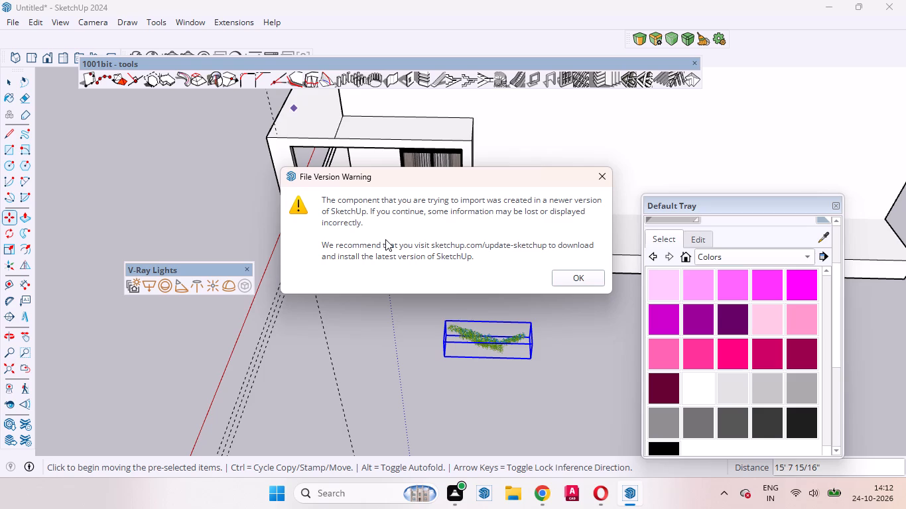
{"action": "left_click", "coordinate": [568, 280]}
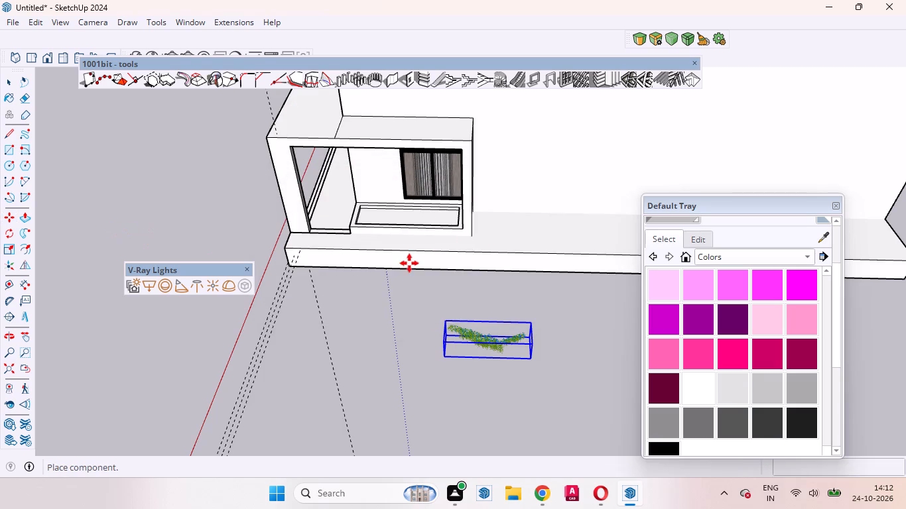
Place the imported rectangular planters on the ground outside the porch side, next to the hanging plant.
{"action": "scroll", "coordinate": [427, 242], "scroll_direction": "up", "scroll_amount": 6}
{"action": "scroll", "coordinate": [319, 297], "scroll_direction": "up", "scroll_amount": 4}
{"action": "scroll", "coordinate": [326, 288], "scroll_direction": "down", "scroll_amount": 5}
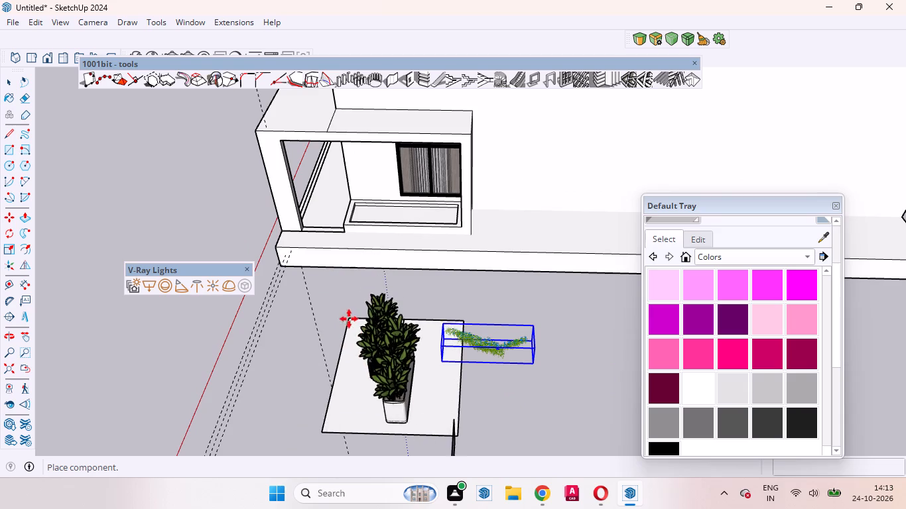
{"action": "left_click", "coordinate": [344, 305]}
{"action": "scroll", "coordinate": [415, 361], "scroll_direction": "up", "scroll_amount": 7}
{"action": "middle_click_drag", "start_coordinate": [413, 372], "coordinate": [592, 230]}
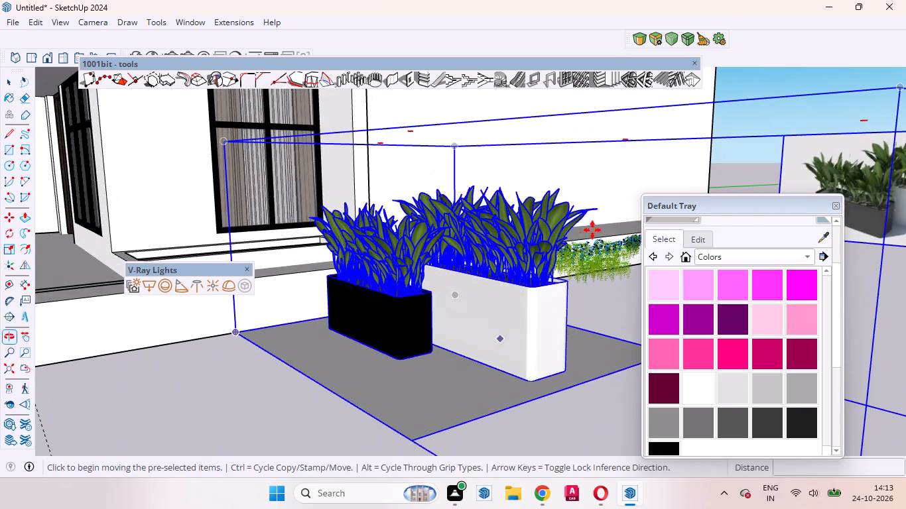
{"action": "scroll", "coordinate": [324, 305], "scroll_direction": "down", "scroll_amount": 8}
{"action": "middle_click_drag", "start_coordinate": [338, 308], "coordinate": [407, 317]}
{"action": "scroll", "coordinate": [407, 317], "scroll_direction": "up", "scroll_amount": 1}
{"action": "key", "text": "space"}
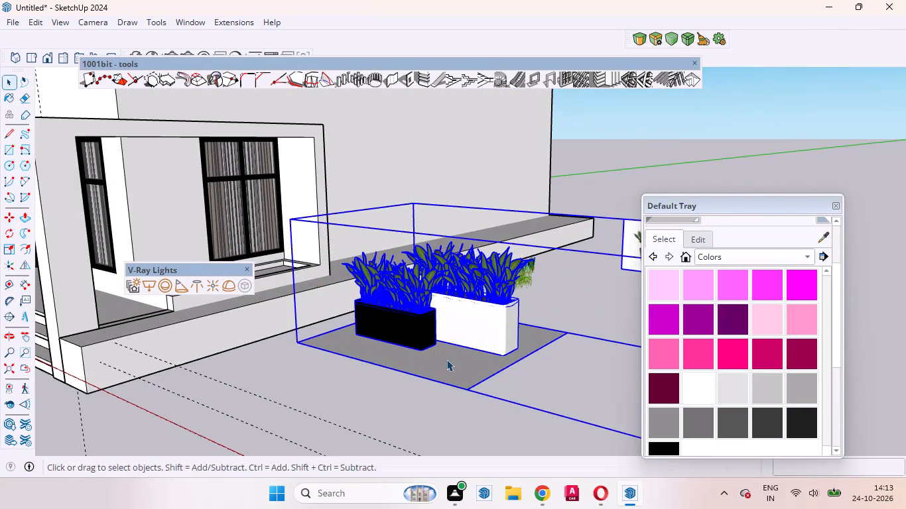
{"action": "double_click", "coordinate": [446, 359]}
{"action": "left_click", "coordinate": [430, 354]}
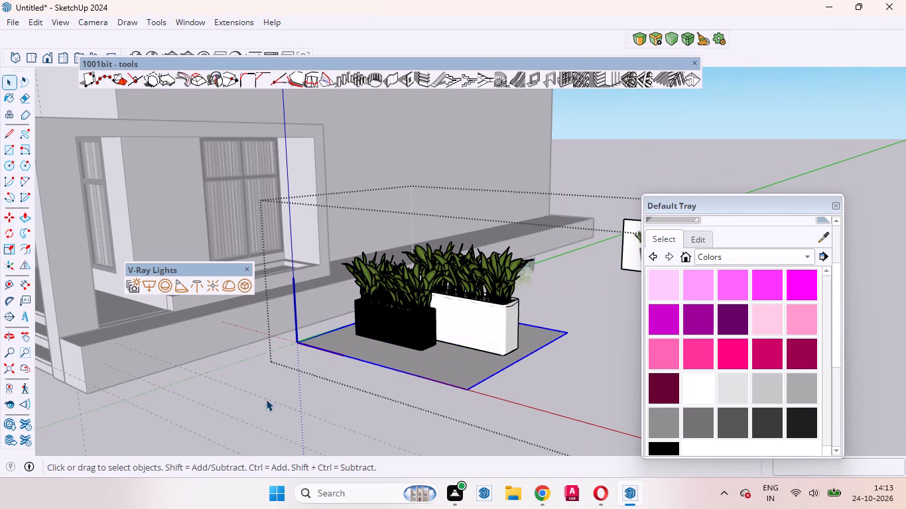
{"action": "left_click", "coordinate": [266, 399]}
Explode the imported planters component into its separate parts and clear the selection.
{"action": "left_click", "coordinate": [425, 325]}
{"action": "right_click", "coordinate": [425, 325]}
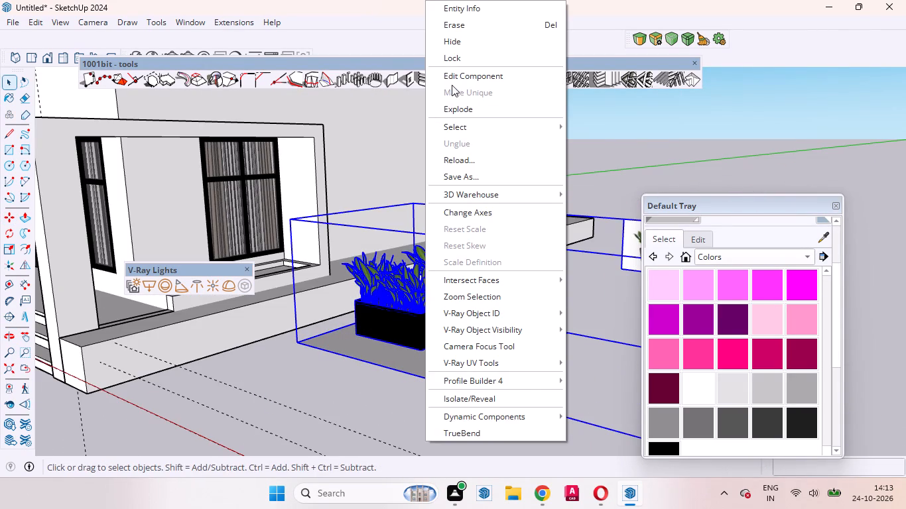
{"action": "left_click", "coordinate": [455, 115]}
{"action": "scroll", "coordinate": [421, 345], "scroll_direction": "up", "scroll_amount": 4}
{"action": "left_click", "coordinate": [306, 400]}
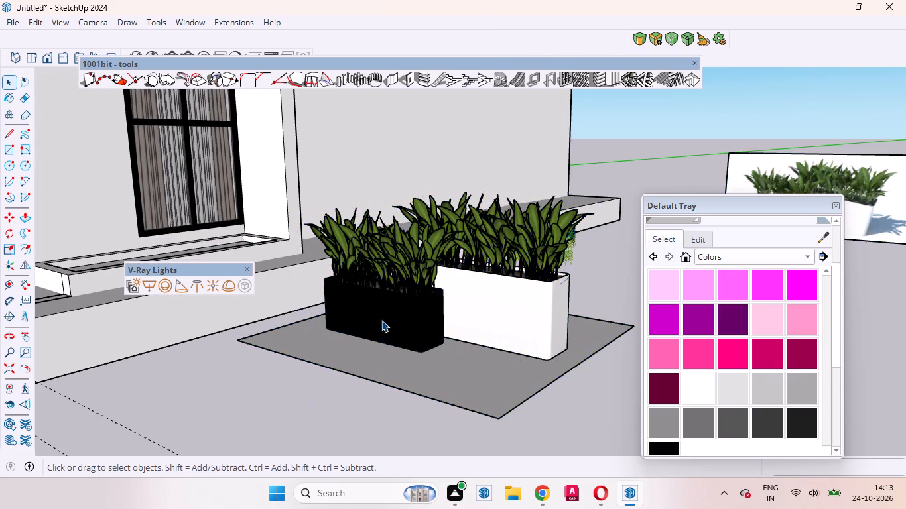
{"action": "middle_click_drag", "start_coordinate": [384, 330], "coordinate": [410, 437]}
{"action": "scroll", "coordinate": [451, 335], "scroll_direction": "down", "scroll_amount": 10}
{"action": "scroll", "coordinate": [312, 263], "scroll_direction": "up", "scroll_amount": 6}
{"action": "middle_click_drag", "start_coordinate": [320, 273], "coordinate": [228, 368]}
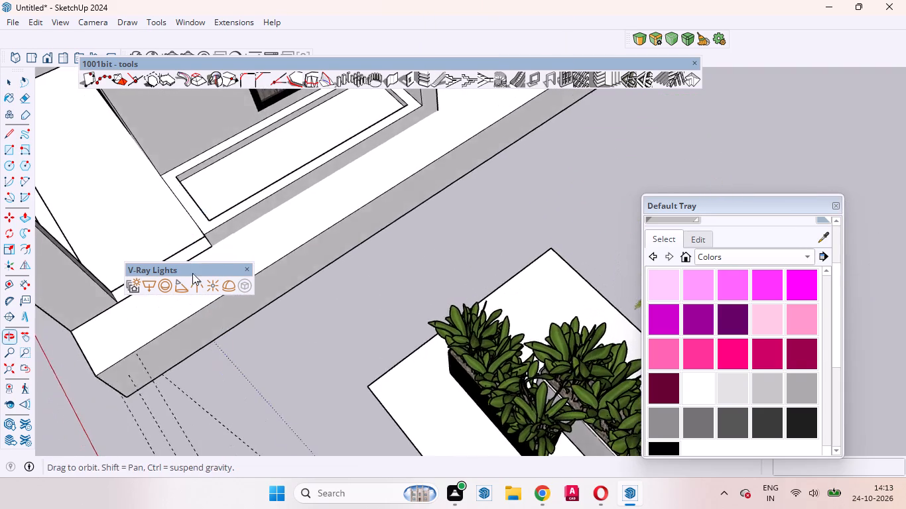
Open the house group and push the recessed planter's floor down about 3 1/2", leaving the group again.
{"action": "triple_click", "coordinate": [239, 170]}
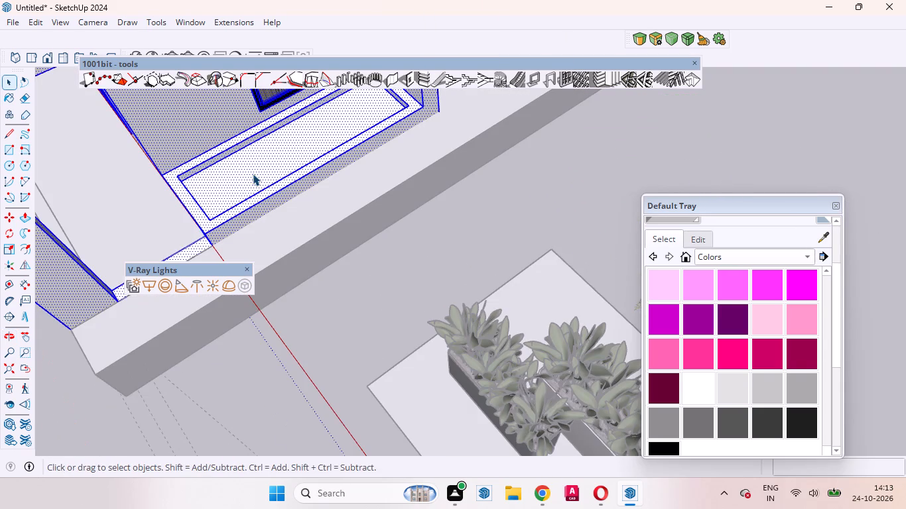
{"action": "key", "text": "p"}
{"action": "left_click", "coordinate": [257, 152]}
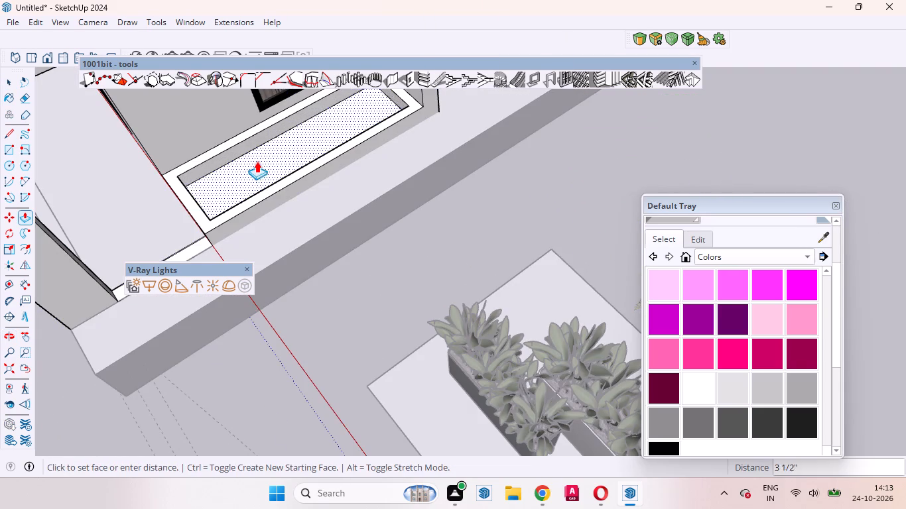
{"action": "left_click", "coordinate": [259, 156]}
{"action": "key", "text": "space"}
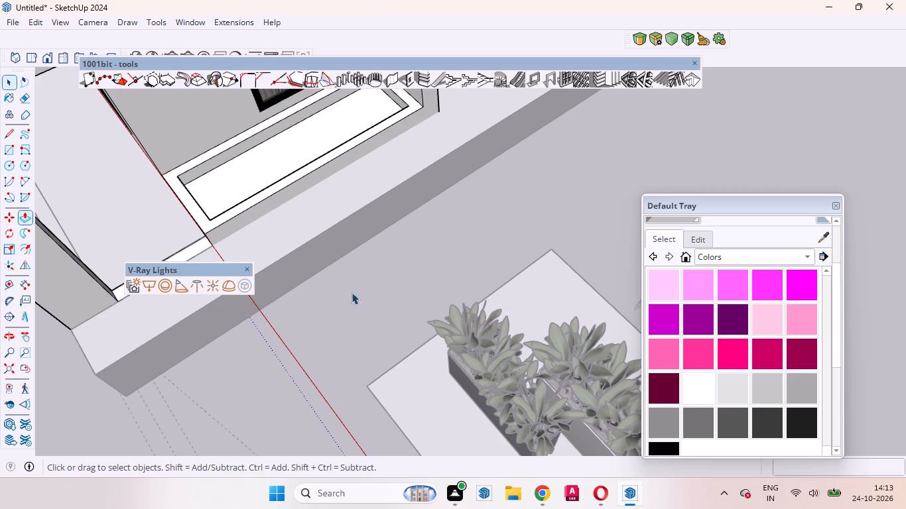
{"action": "left_click", "coordinate": [346, 310]}
{"action": "scroll", "coordinate": [396, 175], "scroll_direction": "down", "scroll_amount": 10}
{"action": "left_click", "coordinate": [249, 395]}
Rotate the dark and white rectangular planters together by 90 degrees on the ground plane.
{"action": "scroll", "coordinate": [449, 331], "scroll_direction": "up", "scroll_amount": 4}
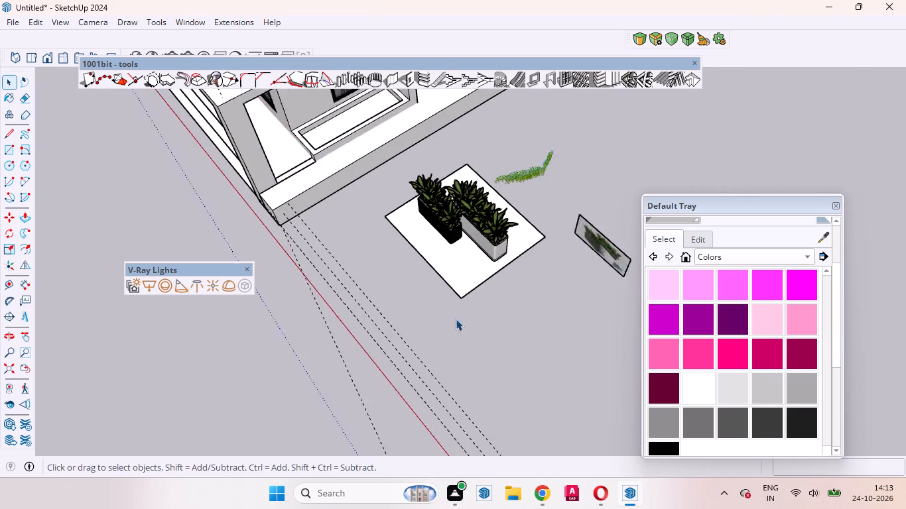
{"action": "scroll", "coordinate": [462, 224], "scroll_direction": "up", "scroll_amount": 4}
{"action": "left_click", "coordinate": [432, 198]}
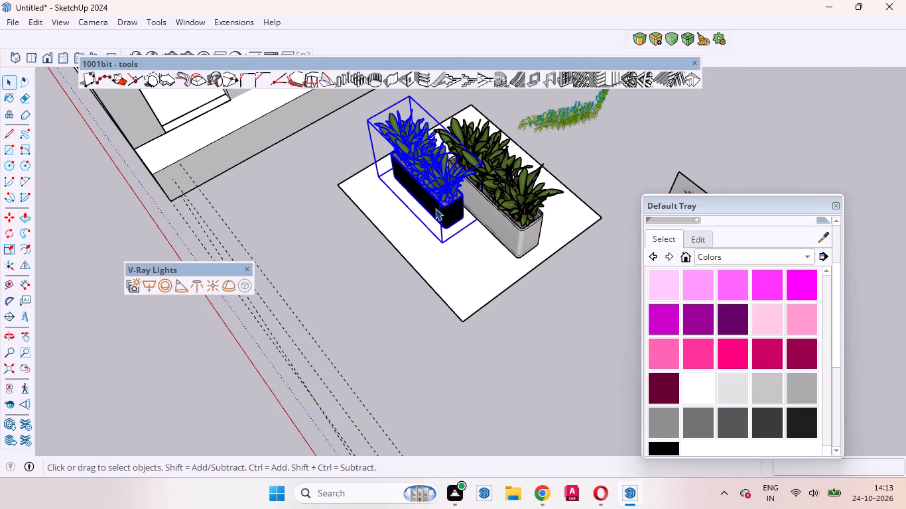
{"action": "key", "text": "m"}
{"action": "key", "text": "space"}
{"action": "left_click", "coordinate": [497, 215], "text": "ctrl"}
{"action": "key", "text": "q"}
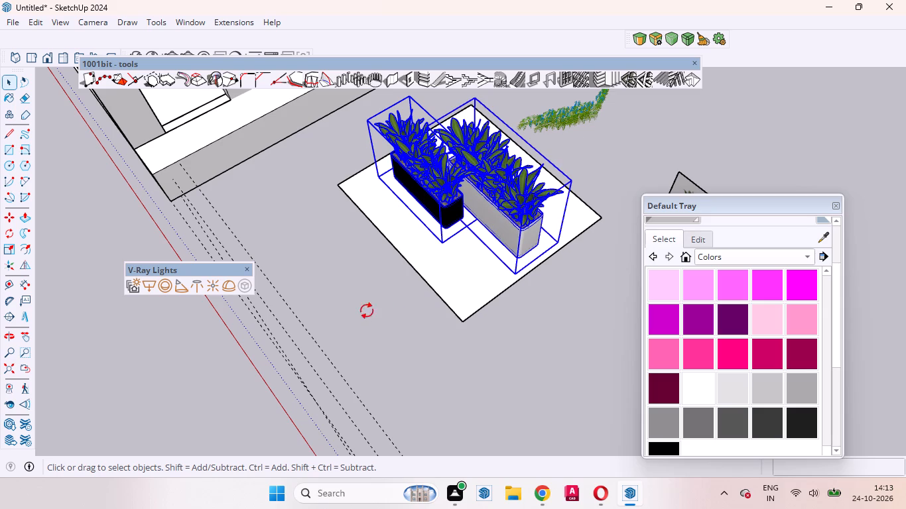
{"action": "left_click", "coordinate": [364, 323]}
{"action": "left_click", "coordinate": [424, 351]}
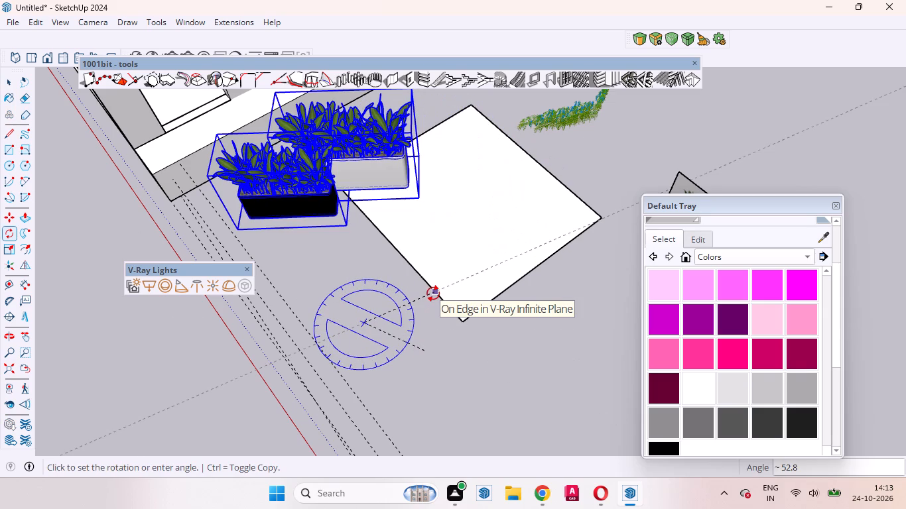
{"action": "type", "text": "90"}
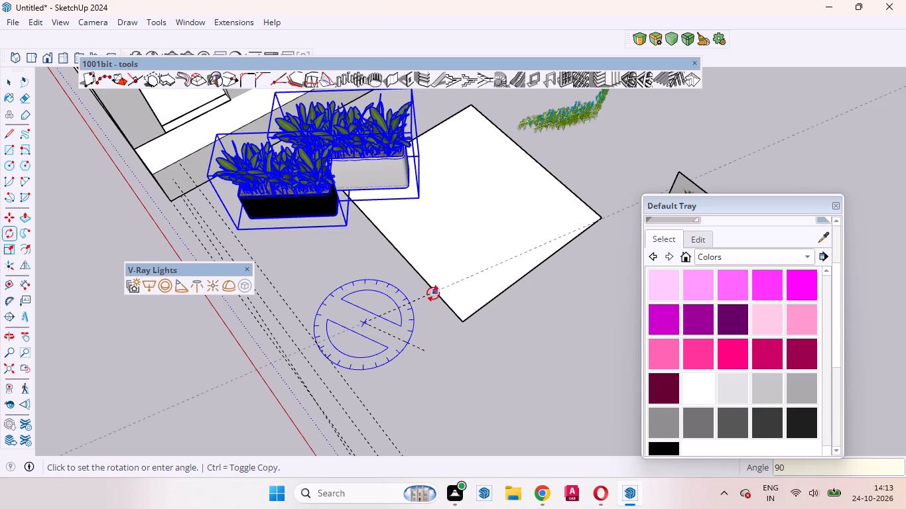
{"action": "key", "text": "Return"}
{"action": "key", "text": "space"}
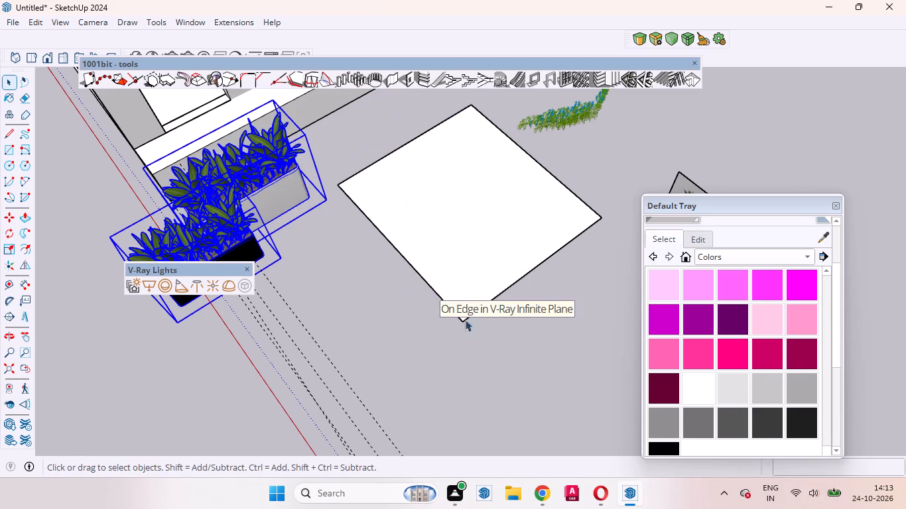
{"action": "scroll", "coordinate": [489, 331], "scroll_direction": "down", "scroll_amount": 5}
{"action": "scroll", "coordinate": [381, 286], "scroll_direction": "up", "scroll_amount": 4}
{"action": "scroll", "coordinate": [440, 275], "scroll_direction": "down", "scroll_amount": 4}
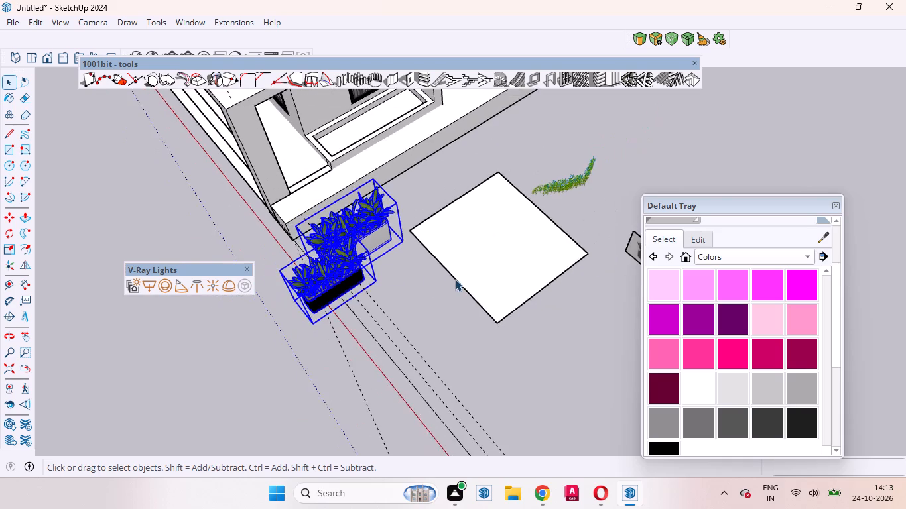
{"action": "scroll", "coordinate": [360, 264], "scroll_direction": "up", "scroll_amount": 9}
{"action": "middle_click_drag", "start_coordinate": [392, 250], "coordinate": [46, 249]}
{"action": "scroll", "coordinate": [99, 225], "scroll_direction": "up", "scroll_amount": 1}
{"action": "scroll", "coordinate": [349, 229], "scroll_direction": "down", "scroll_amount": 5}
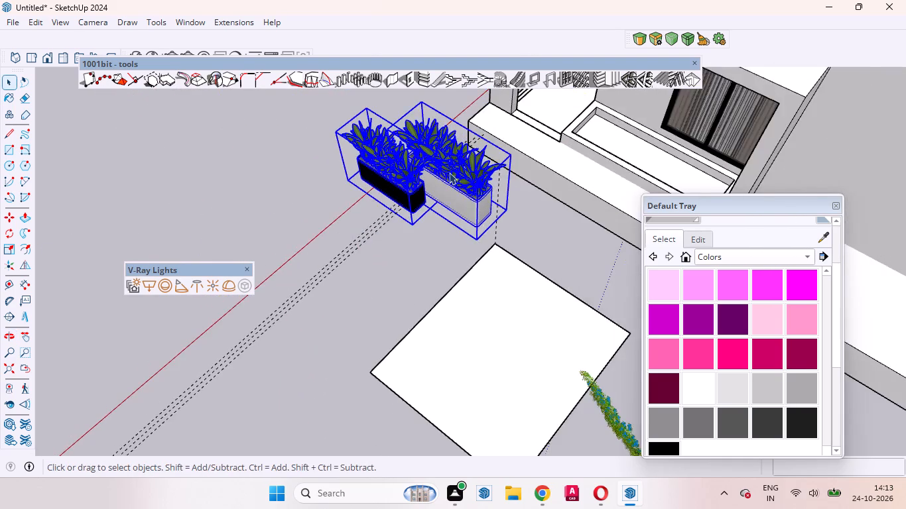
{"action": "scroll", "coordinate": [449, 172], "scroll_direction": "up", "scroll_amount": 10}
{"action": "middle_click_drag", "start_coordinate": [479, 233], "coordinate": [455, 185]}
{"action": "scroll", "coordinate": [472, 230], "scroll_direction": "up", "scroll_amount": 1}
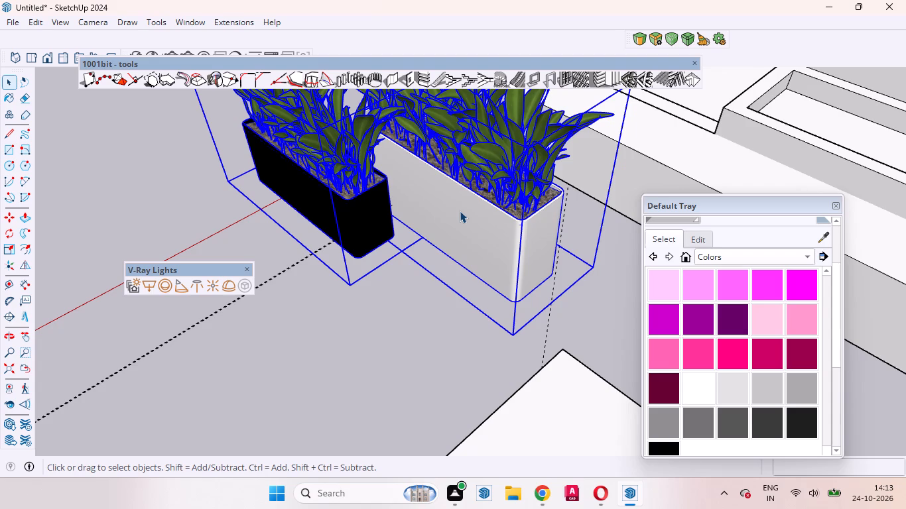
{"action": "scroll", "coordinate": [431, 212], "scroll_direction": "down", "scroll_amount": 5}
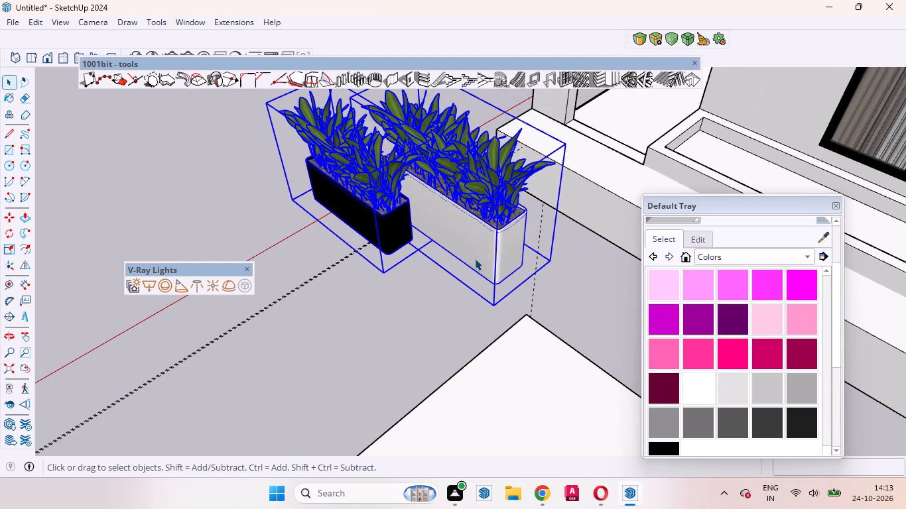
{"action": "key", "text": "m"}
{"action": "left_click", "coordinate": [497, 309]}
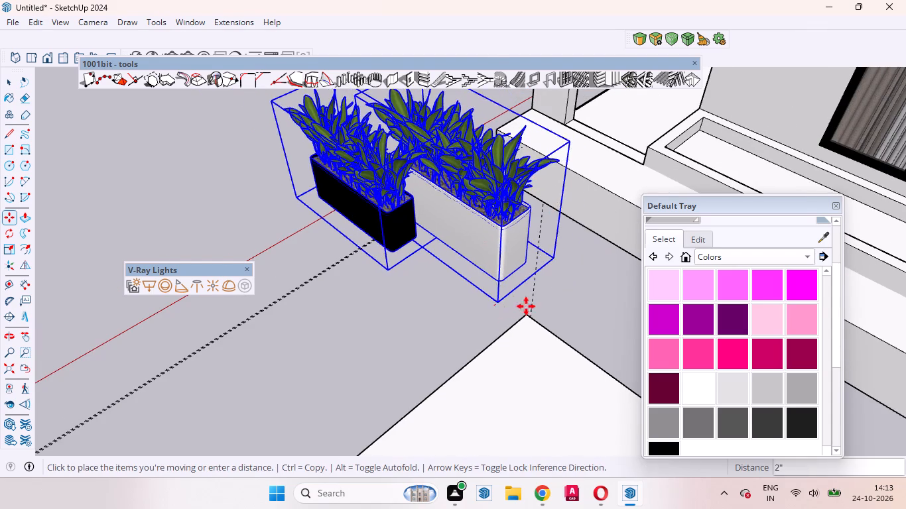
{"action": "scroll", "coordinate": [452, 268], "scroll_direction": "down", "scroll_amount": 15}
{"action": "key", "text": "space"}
Move the dark rectangular planter about 15' 1 1/4" from the ground outside onto the floor of the recessed planter below the window.
{"action": "left_click", "coordinate": [405, 251]}
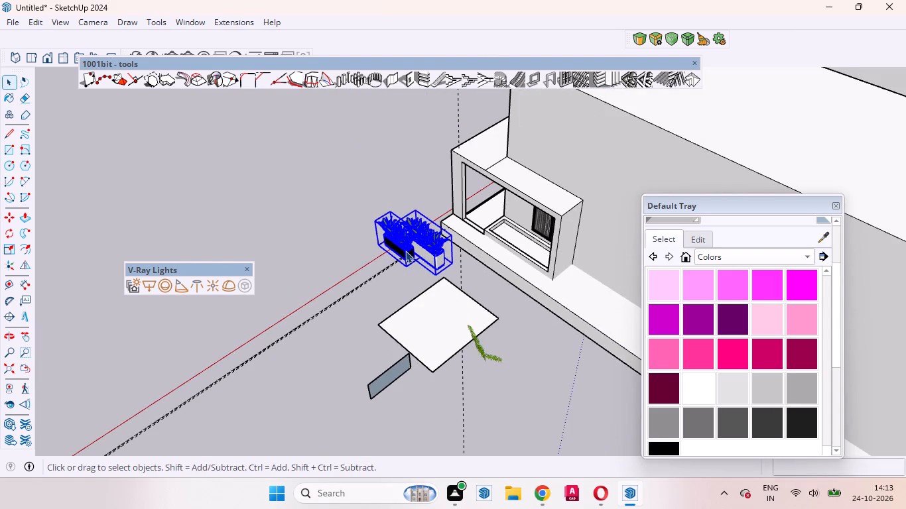
{"action": "key", "text": "m"}
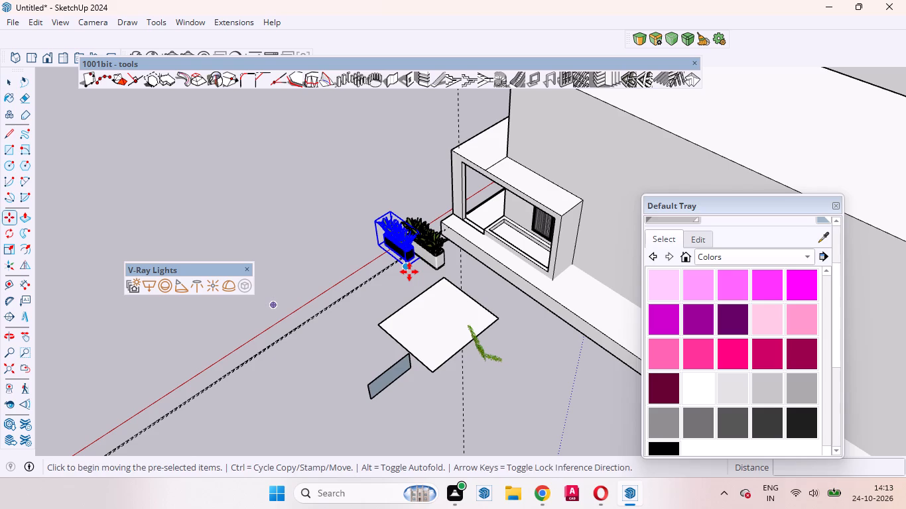
{"action": "left_click", "coordinate": [407, 270]}
{"action": "scroll", "coordinate": [543, 256], "scroll_direction": "up", "scroll_amount": 17}
{"action": "middle_click_drag", "start_coordinate": [541, 280], "coordinate": [570, 293]}
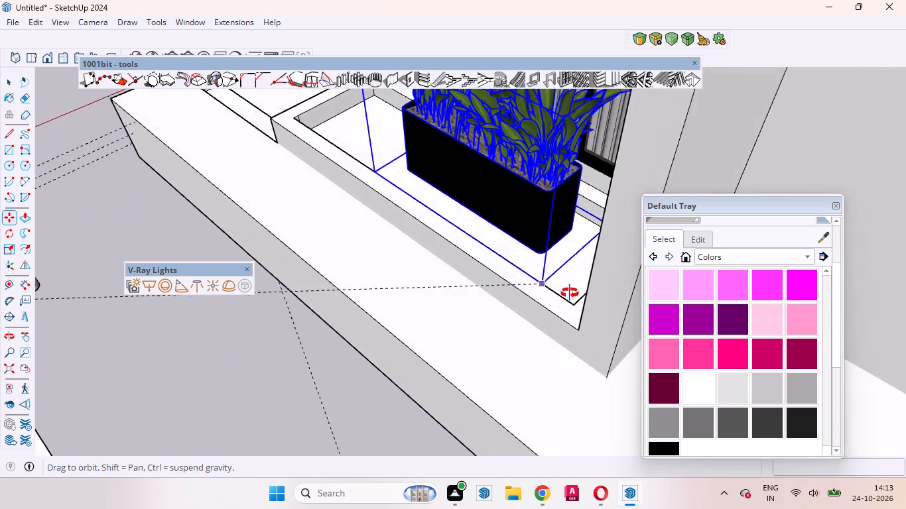
{"action": "middle_click_drag", "start_coordinate": [570, 293], "coordinate": [754, 337]}
{"action": "scroll", "coordinate": [605, 272], "scroll_direction": "up", "scroll_amount": 9}
{"action": "left_click", "coordinate": [576, 182]}
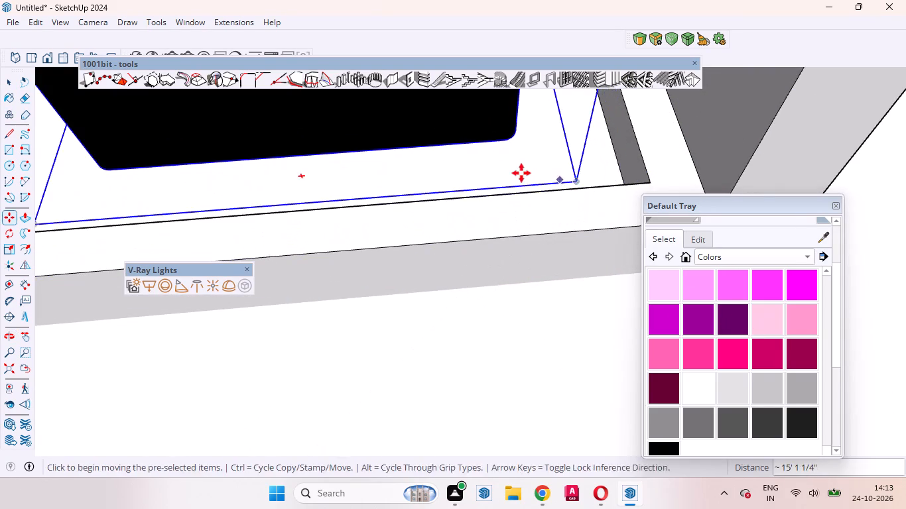
Shift the dark planter about 8 15/16" along the recess, toward its end near the side wall.
{"action": "middle_click_drag", "start_coordinate": [522, 173], "coordinate": [708, 160]}
{"action": "scroll", "coordinate": [522, 173], "scroll_direction": "up", "scroll_amount": 1}
{"action": "scroll", "coordinate": [710, 156], "scroll_direction": "down", "scroll_amount": 10}
{"action": "scroll", "coordinate": [472, 219], "scroll_direction": "up", "scroll_amount": 6}
{"action": "middle_click_drag", "start_coordinate": [458, 284], "coordinate": [517, 224]}
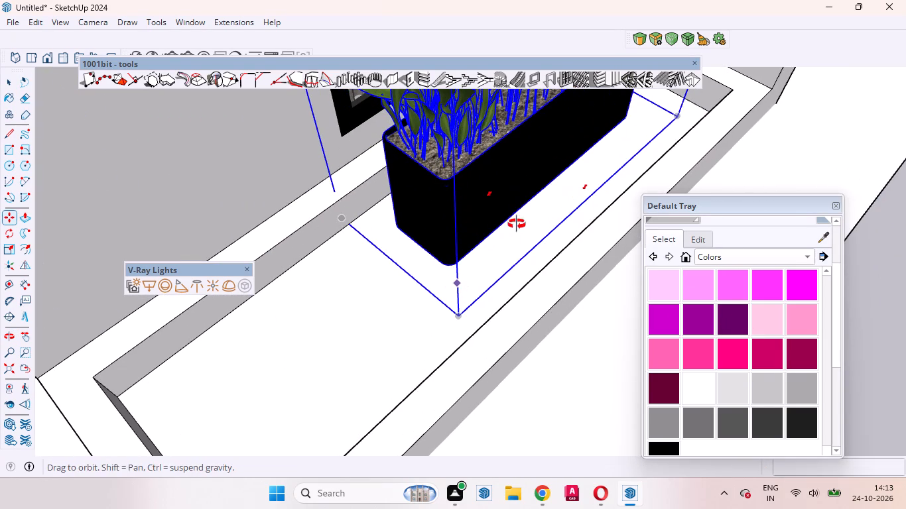
{"action": "middle_click_drag", "start_coordinate": [517, 224], "coordinate": [558, 167]}
{"action": "scroll", "coordinate": [460, 268], "scroll_direction": "up", "scroll_amount": 8}
{"action": "middle_click_drag", "start_coordinate": [420, 305], "coordinate": [571, 129]}
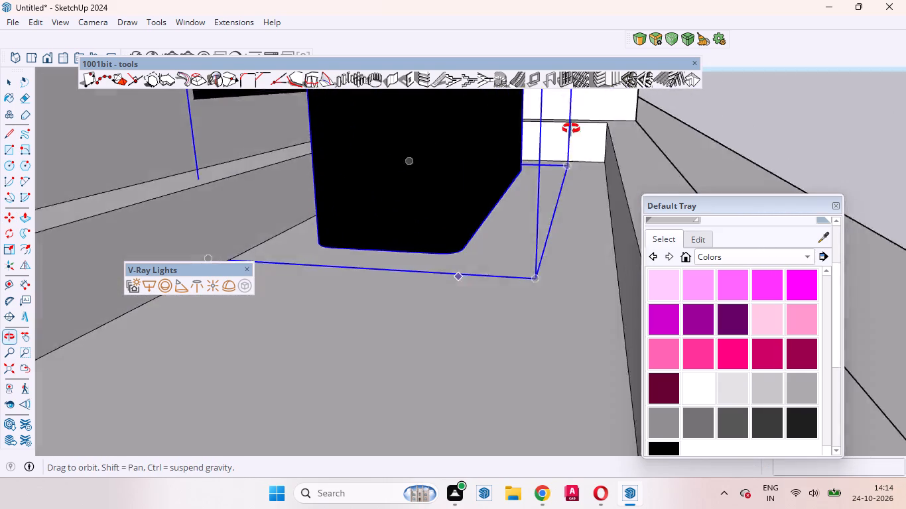
{"action": "middle_click_drag", "start_coordinate": [571, 129], "coordinate": [226, 311]}
{"action": "scroll", "coordinate": [229, 304], "scroll_direction": "up", "scroll_amount": 1}
{"action": "scroll", "coordinate": [352, 296], "scroll_direction": "down", "scroll_amount": 10}
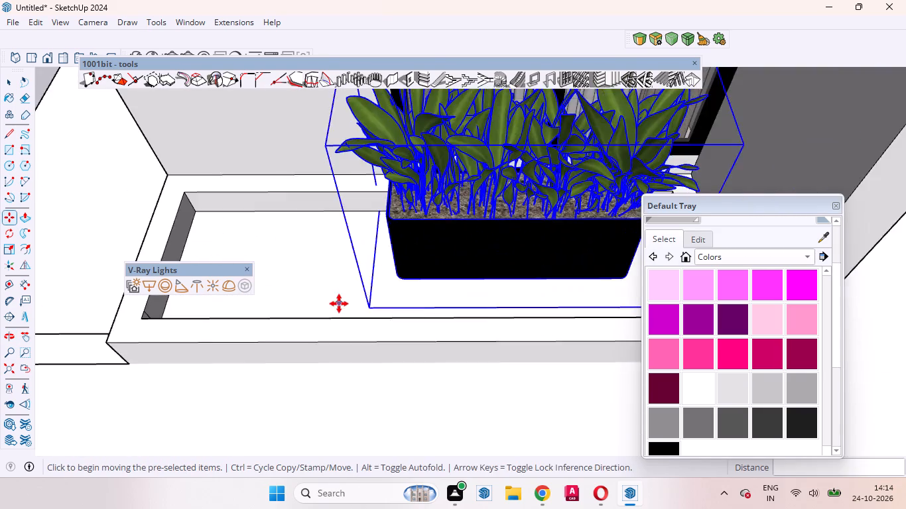
{"action": "scroll", "coordinate": [339, 304], "scroll_direction": "down", "scroll_amount": 10}
{"action": "middle_click_drag", "start_coordinate": [402, 318], "coordinate": [394, 228]}
{"action": "left_click", "coordinate": [424, 276]}
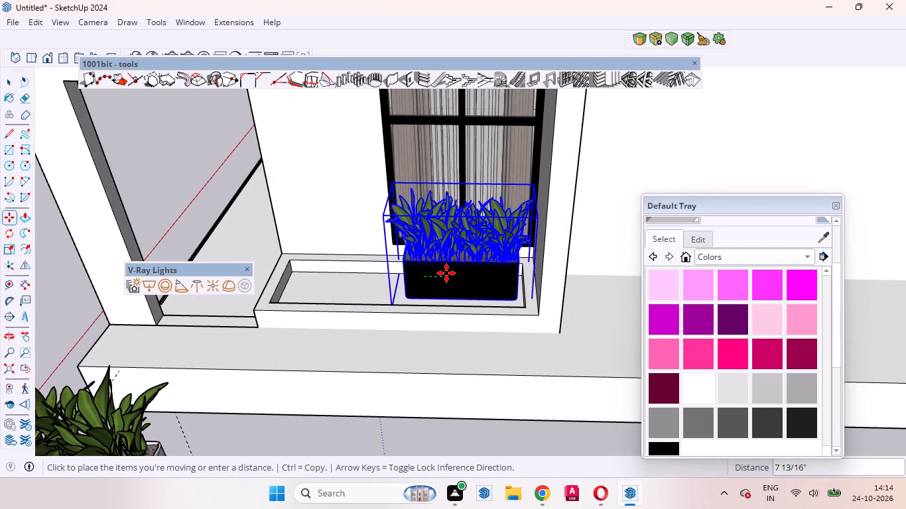
{"action": "left_click", "coordinate": [446, 278]}
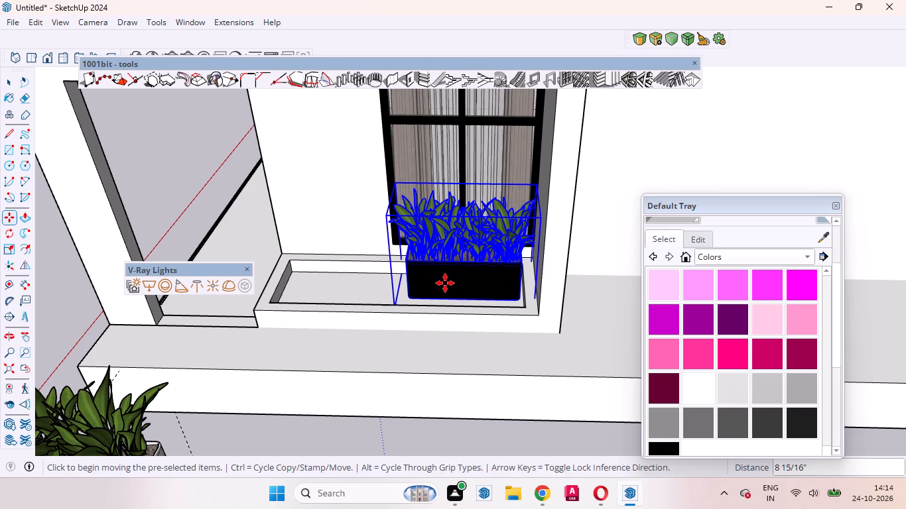
{"action": "key", "text": "space"}
Open the dark planter component for editing and select its rectangular container.
{"action": "left_click", "coordinate": [444, 284]}
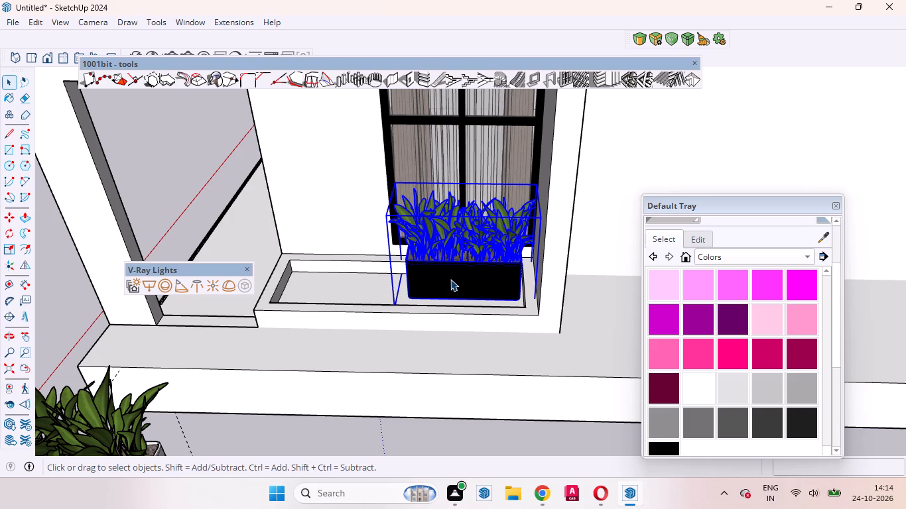
{"action": "triple_click", "coordinate": [450, 279]}
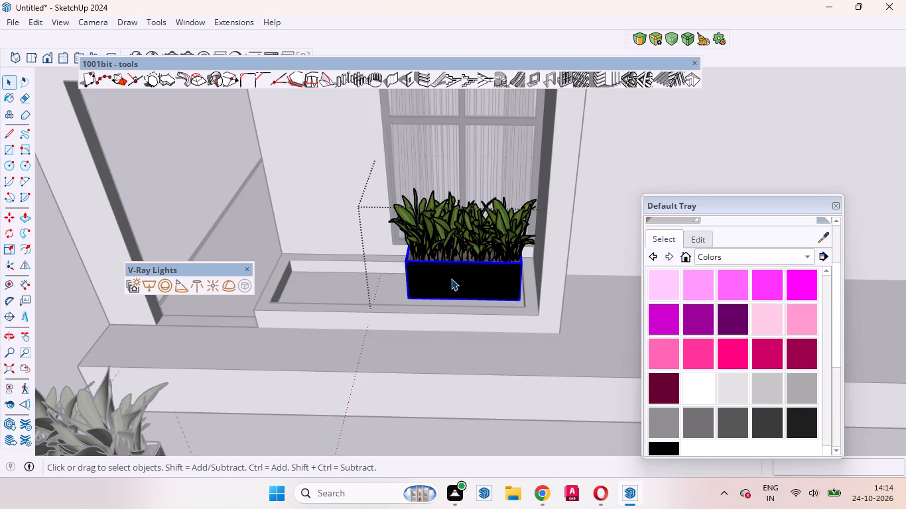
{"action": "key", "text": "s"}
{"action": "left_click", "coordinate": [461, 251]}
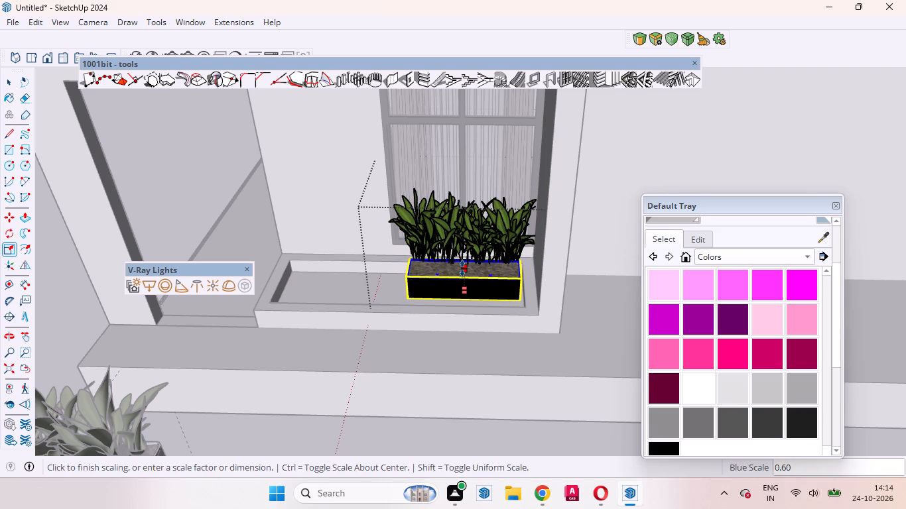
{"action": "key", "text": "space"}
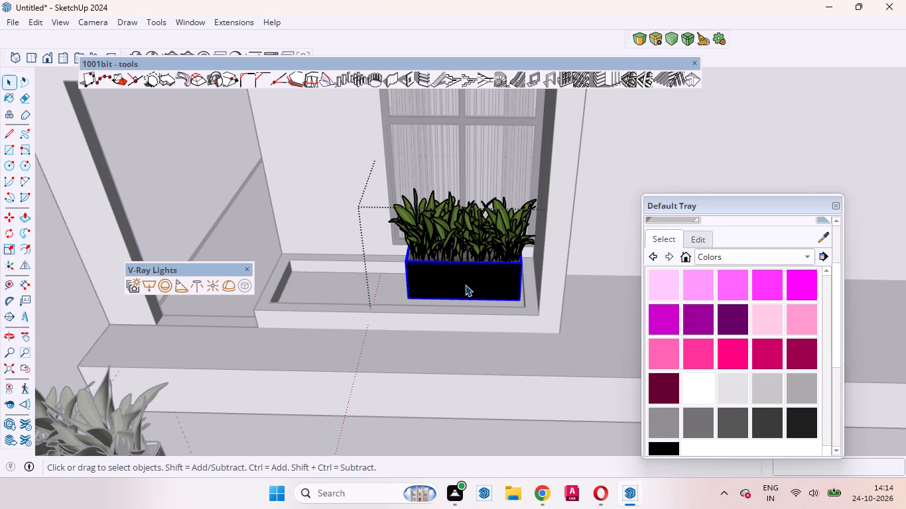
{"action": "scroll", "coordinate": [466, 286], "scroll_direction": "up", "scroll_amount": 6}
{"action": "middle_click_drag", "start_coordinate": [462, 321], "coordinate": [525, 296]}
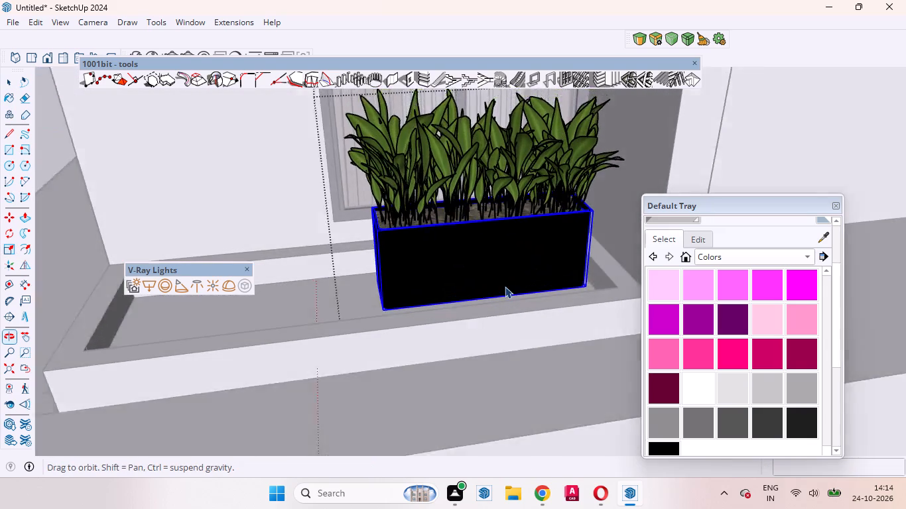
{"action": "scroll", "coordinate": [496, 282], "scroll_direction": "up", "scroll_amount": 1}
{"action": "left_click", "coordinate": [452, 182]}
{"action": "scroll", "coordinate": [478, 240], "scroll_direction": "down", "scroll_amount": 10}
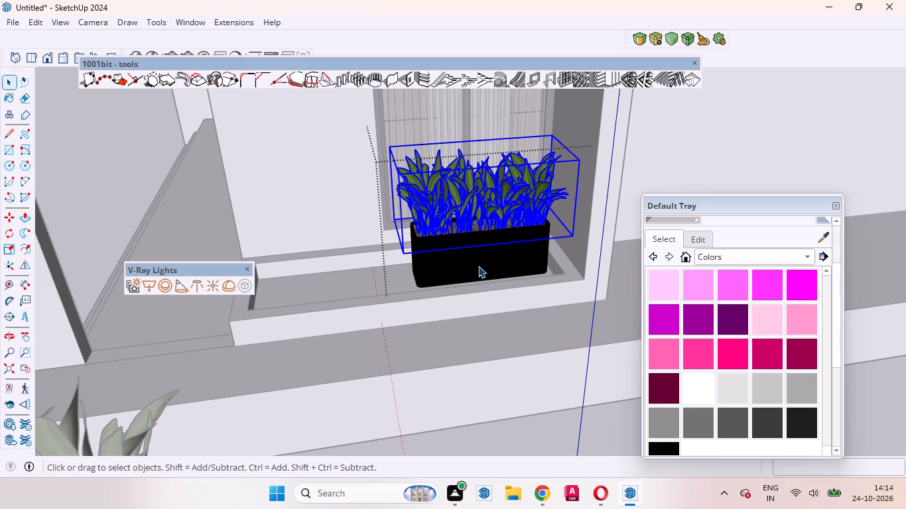
Scale the dark container down along the blue axis into a low trough on the recess floor, leaving the plants unscaled.
{"action": "left_click", "coordinate": [478, 266]}
{"action": "key", "text": "s"}
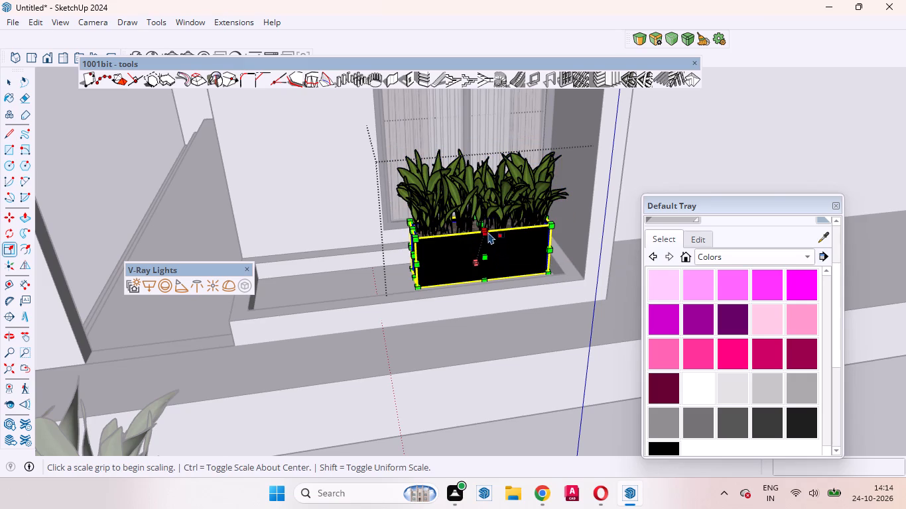
{"action": "left_click", "coordinate": [480, 219]}
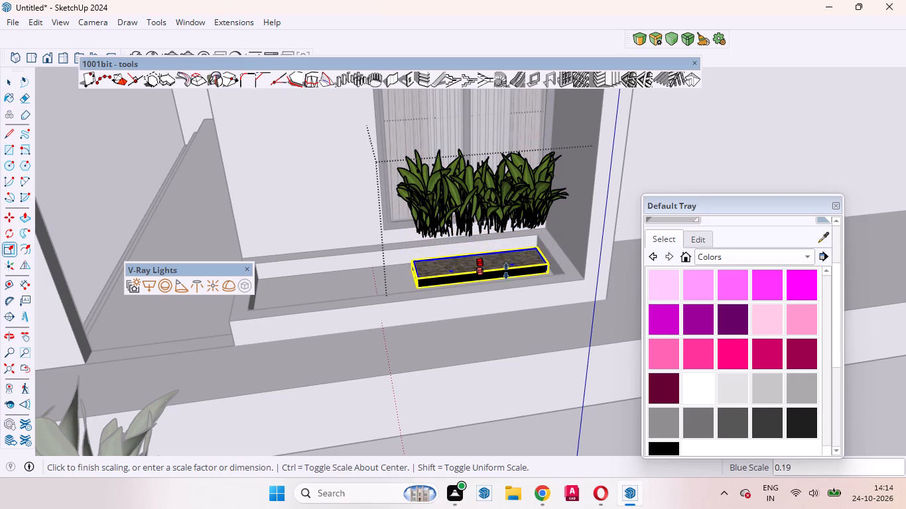
{"action": "left_click", "coordinate": [517, 282]}
{"action": "key", "text": "space"}
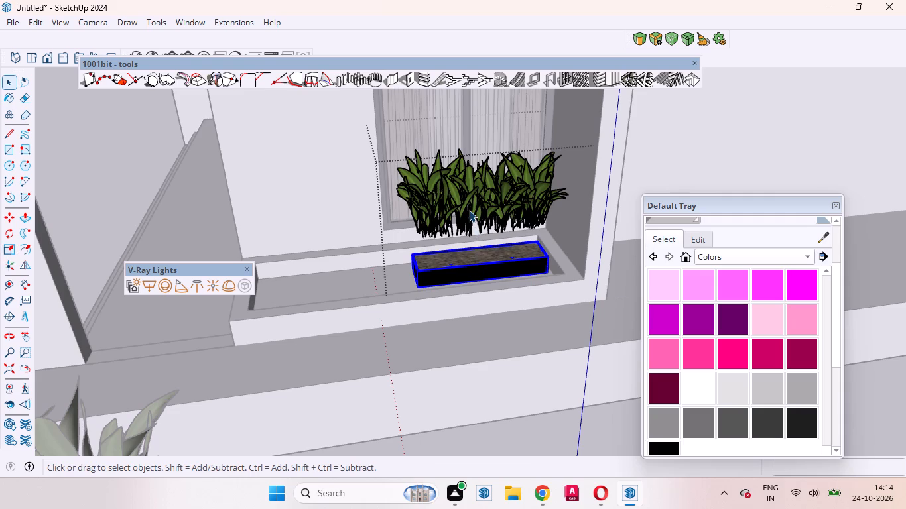
Stretch the plants inside the dark planter down to the soil by a blue-axis scale of about 1.44, and close the component.
{"action": "left_click", "coordinate": [469, 210]}
{"action": "key", "text": "s"}
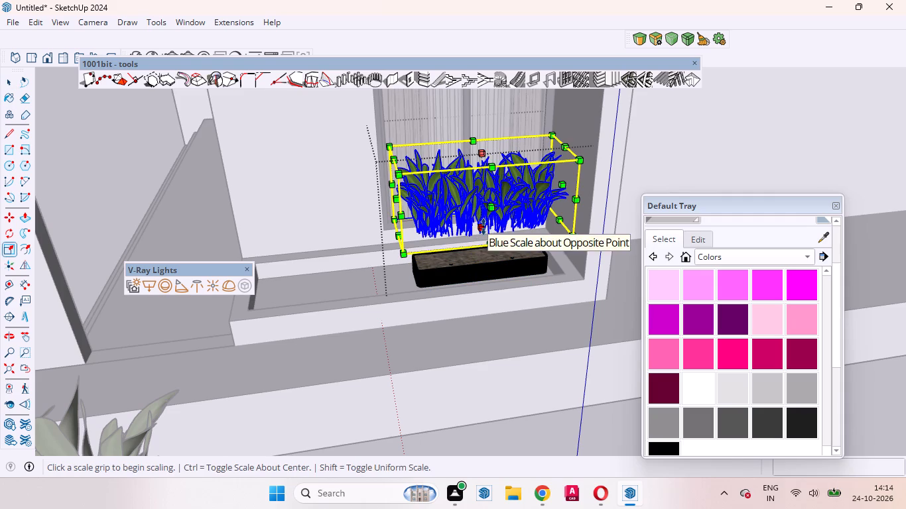
{"action": "left_click", "coordinate": [484, 225]}
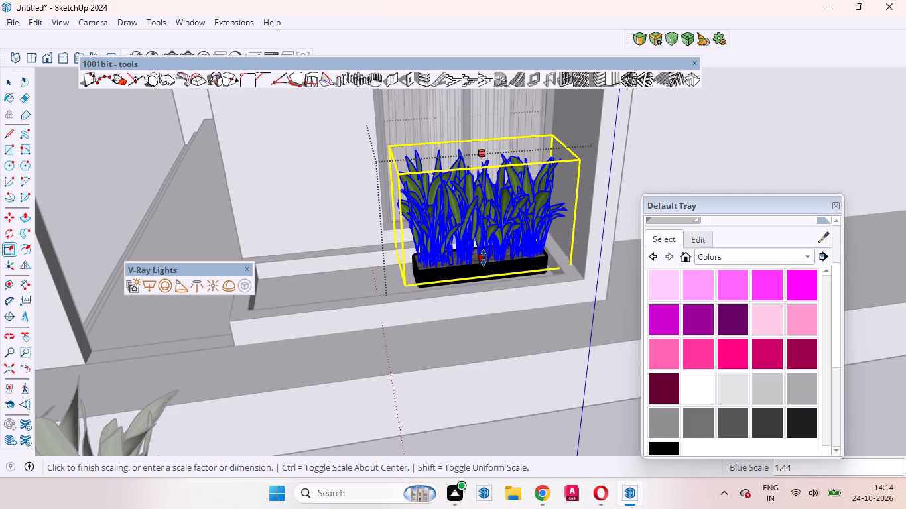
{"action": "left_click", "coordinate": [484, 264]}
{"action": "key", "text": "space"}
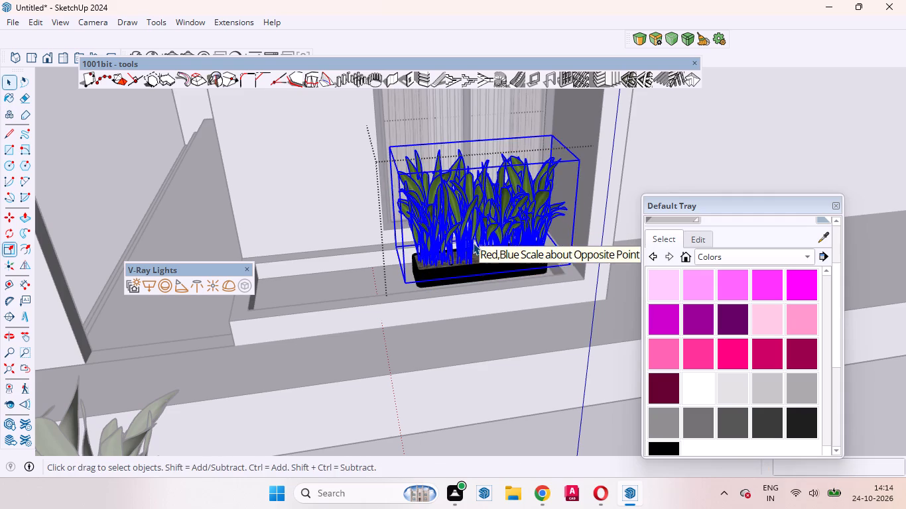
{"action": "scroll", "coordinate": [473, 242], "scroll_direction": "down", "scroll_amount": 9}
{"action": "left_click", "coordinate": [506, 323]}
Scale the whole dark planter down along the blue axis to about 0.61 of its height, keeping its base on the recess floor.
{"action": "scroll", "coordinate": [443, 197], "scroll_direction": "up", "scroll_amount": 5}
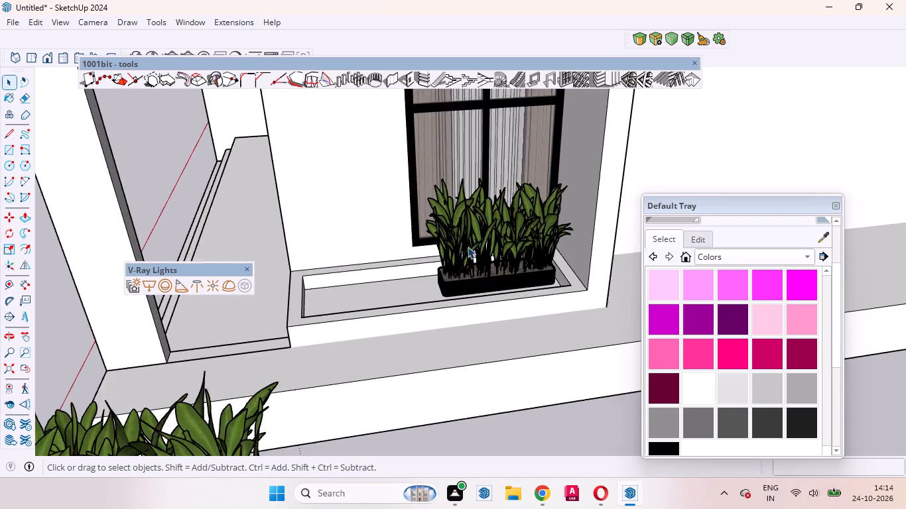
{"action": "scroll", "coordinate": [468, 247], "scroll_direction": "up", "scroll_amount": 1}
{"action": "middle_click_drag", "start_coordinate": [466, 248], "coordinate": [483, 332]}
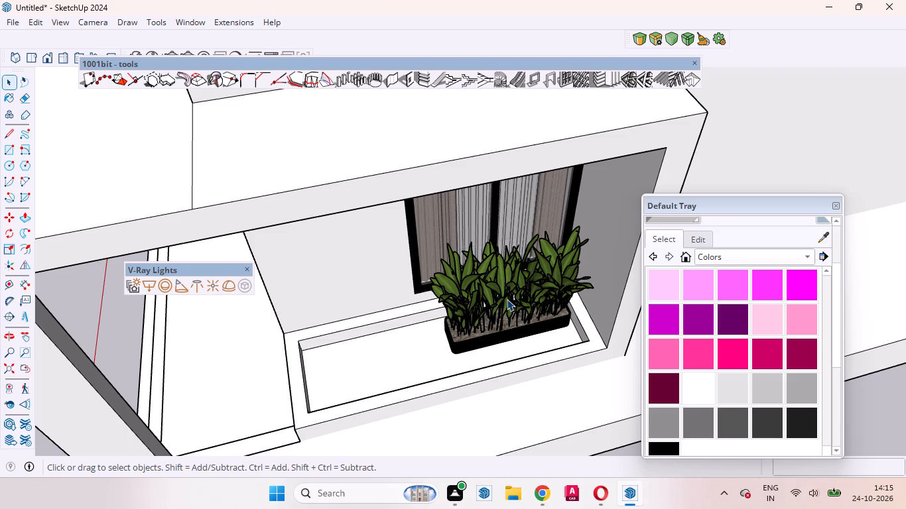
{"action": "scroll", "coordinate": [517, 291], "scroll_direction": "down", "scroll_amount": 6}
{"action": "scroll", "coordinate": [518, 359], "scroll_direction": "up", "scroll_amount": 1}
{"action": "middle_click_drag", "start_coordinate": [515, 352], "coordinate": [492, 212]}
{"action": "scroll", "coordinate": [492, 212], "scroll_direction": "up", "scroll_amount": 4}
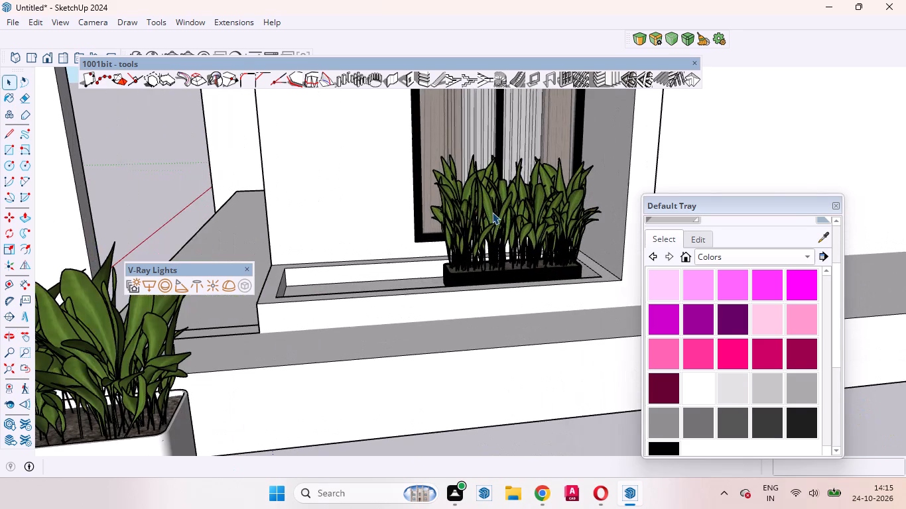
{"action": "left_click", "coordinate": [492, 212]}
{"action": "key", "text": "s"}
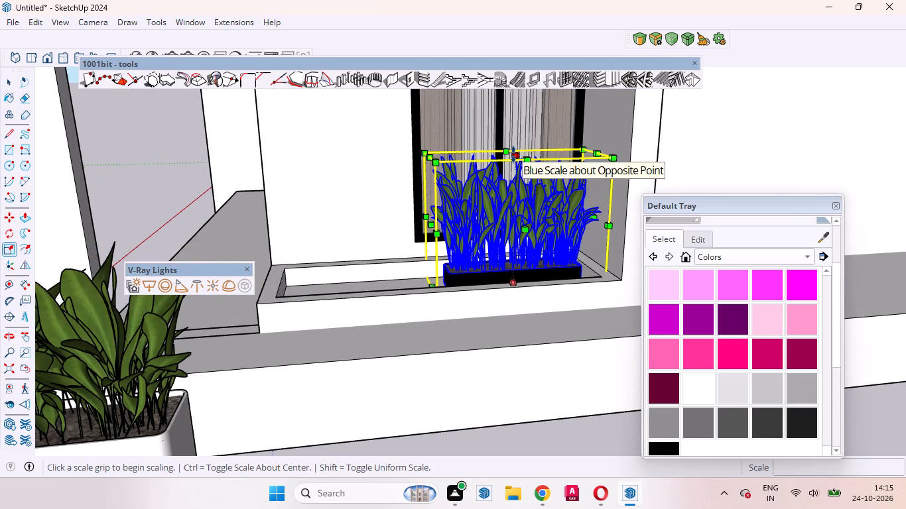
{"action": "left_click", "coordinate": [513, 154]}
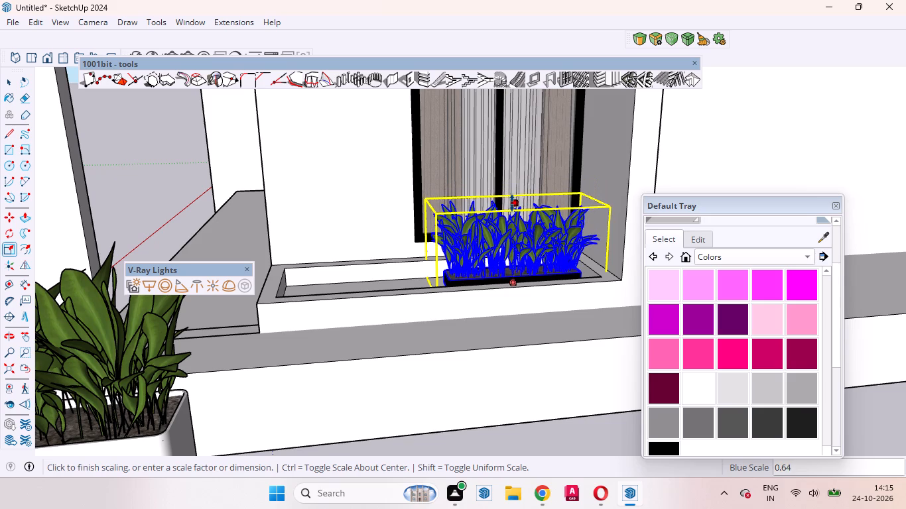
{"action": "left_click", "coordinate": [512, 206]}
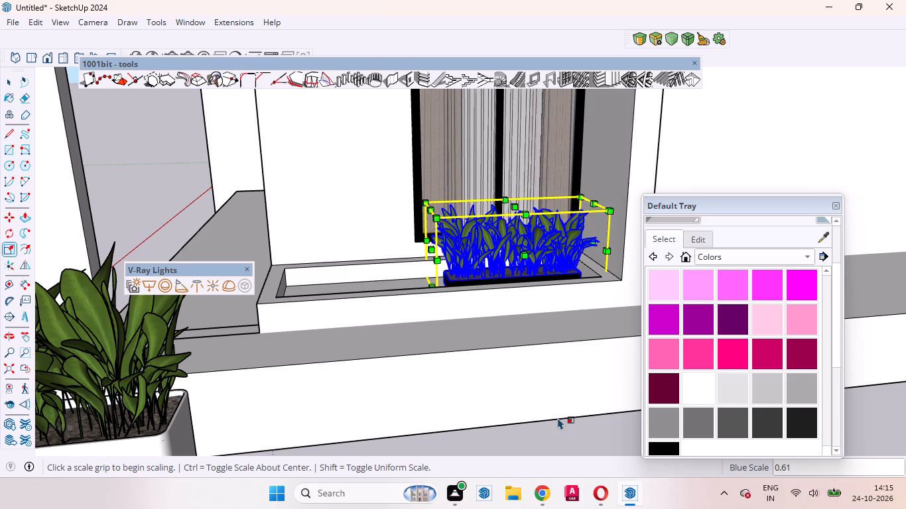
{"action": "key", "text": "space"}
{"action": "left_click", "coordinate": [562, 434]}
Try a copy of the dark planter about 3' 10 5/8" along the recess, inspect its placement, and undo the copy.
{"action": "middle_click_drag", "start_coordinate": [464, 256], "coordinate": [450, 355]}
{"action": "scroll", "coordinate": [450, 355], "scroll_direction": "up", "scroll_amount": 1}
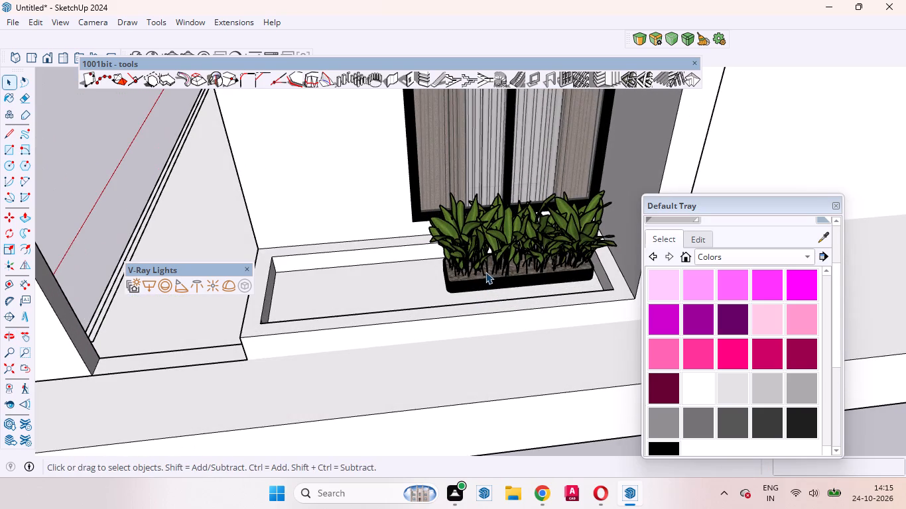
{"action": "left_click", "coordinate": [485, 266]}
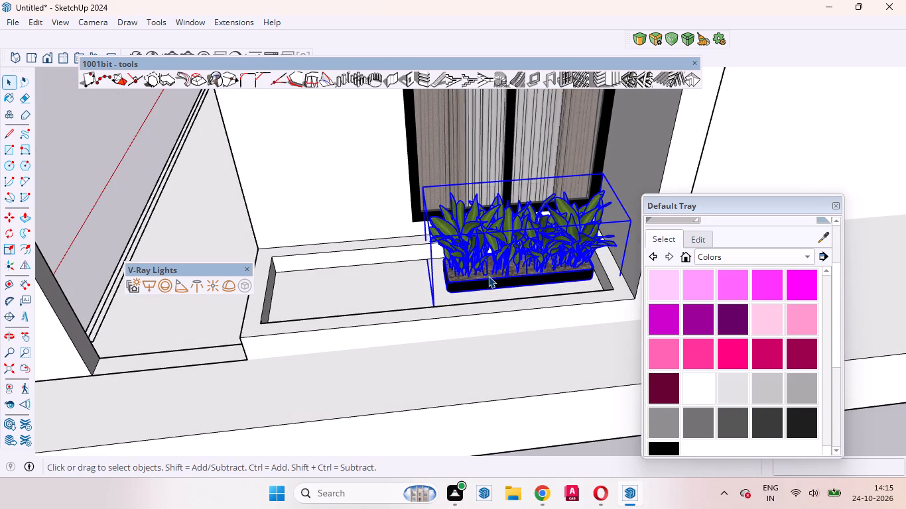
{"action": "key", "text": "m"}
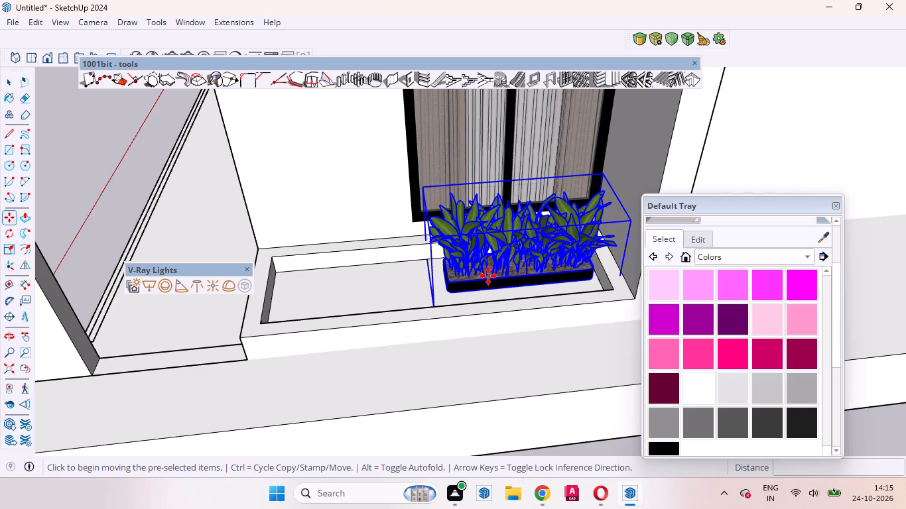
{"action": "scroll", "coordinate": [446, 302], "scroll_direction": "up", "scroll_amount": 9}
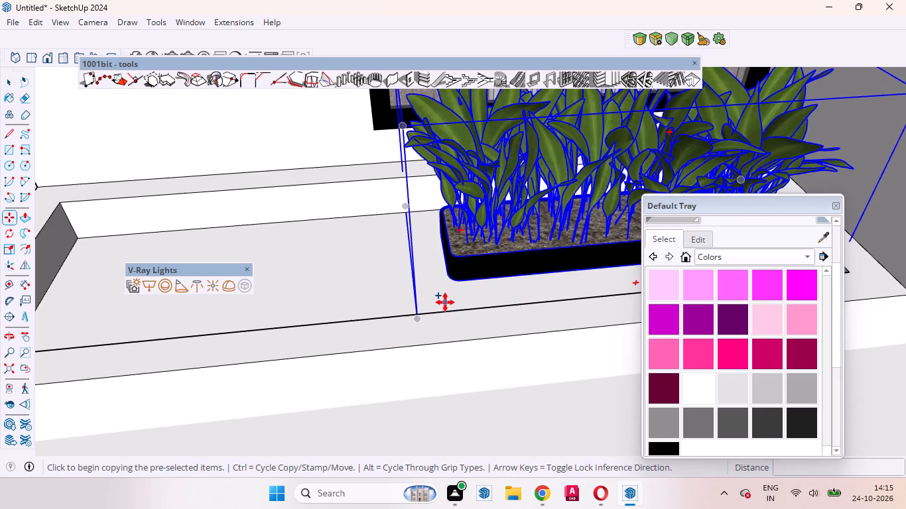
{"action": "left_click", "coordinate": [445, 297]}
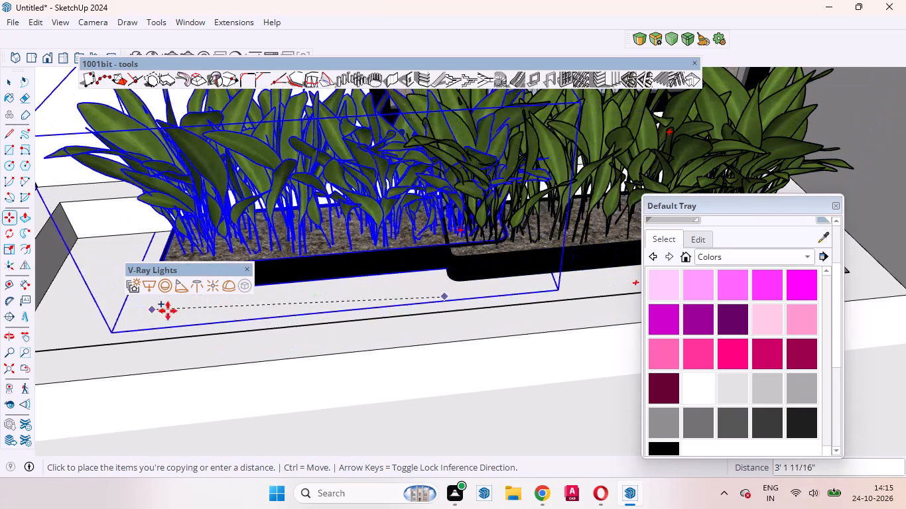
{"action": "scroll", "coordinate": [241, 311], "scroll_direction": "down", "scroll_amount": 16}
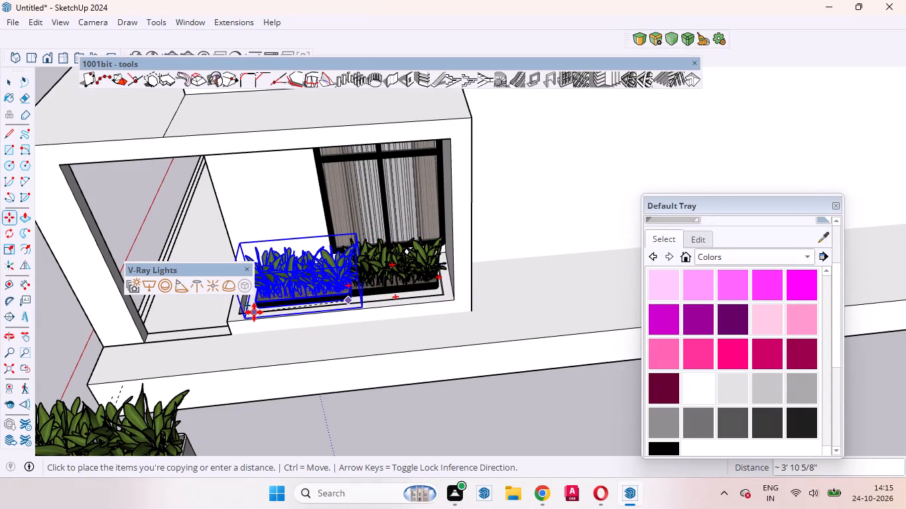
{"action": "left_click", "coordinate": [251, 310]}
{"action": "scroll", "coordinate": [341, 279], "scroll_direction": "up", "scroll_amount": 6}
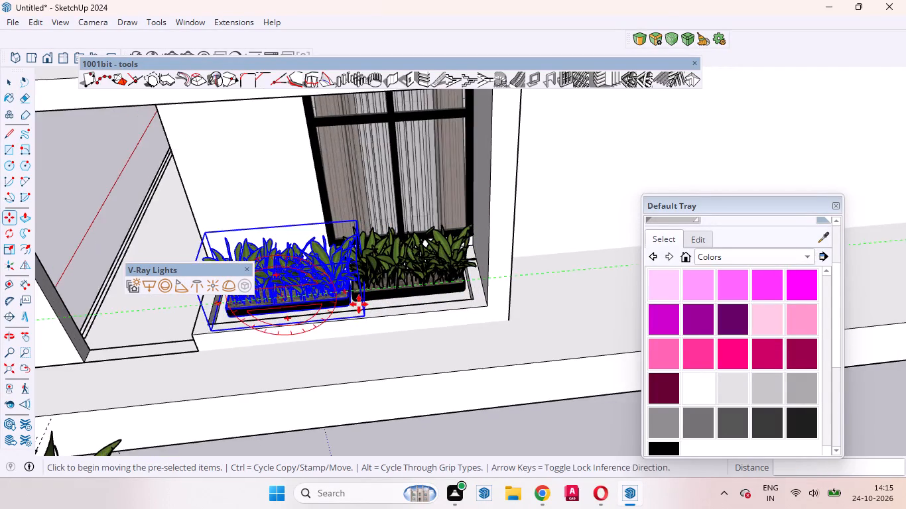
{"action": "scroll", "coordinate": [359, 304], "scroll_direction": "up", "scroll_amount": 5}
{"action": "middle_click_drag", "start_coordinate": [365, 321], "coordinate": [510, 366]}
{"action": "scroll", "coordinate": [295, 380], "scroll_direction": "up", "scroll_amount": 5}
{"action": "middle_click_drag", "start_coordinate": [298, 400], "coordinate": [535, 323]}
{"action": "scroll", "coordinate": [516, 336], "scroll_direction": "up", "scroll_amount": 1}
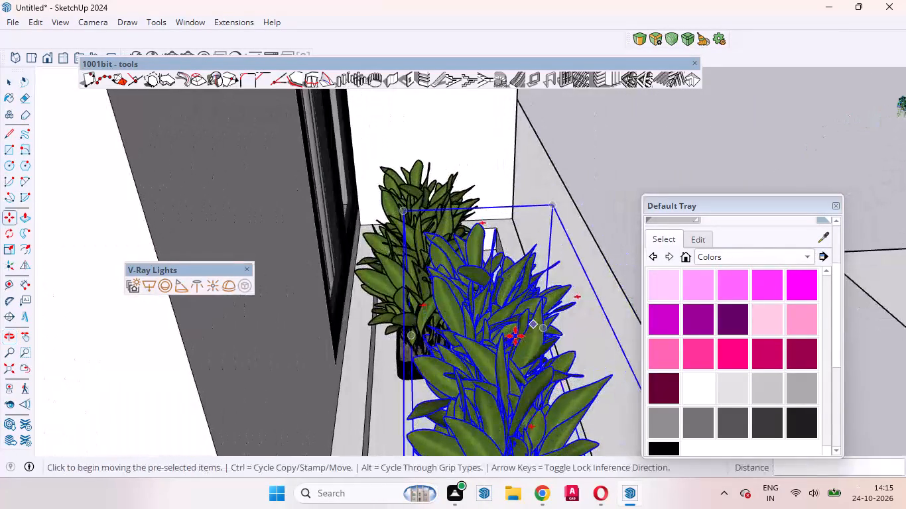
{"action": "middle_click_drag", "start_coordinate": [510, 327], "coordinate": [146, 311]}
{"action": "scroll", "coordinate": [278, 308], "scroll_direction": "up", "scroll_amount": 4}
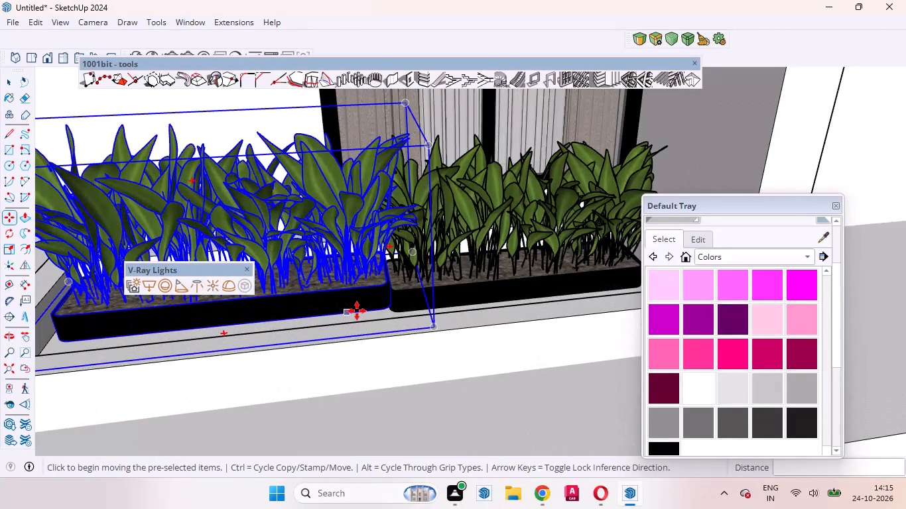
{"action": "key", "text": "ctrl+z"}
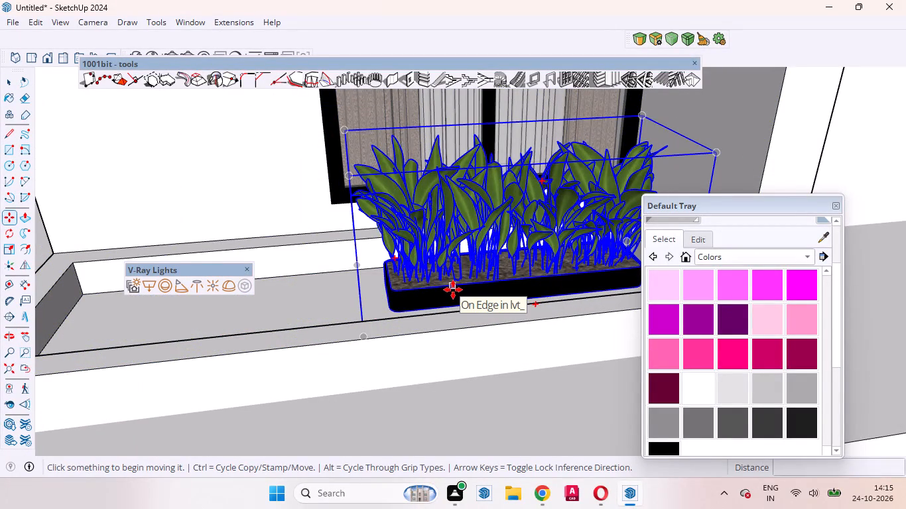
Copy the dark planter about 3' 9 9/16" along the green axis toward the empty end of the recess.
{"action": "left_click", "coordinate": [453, 290]}
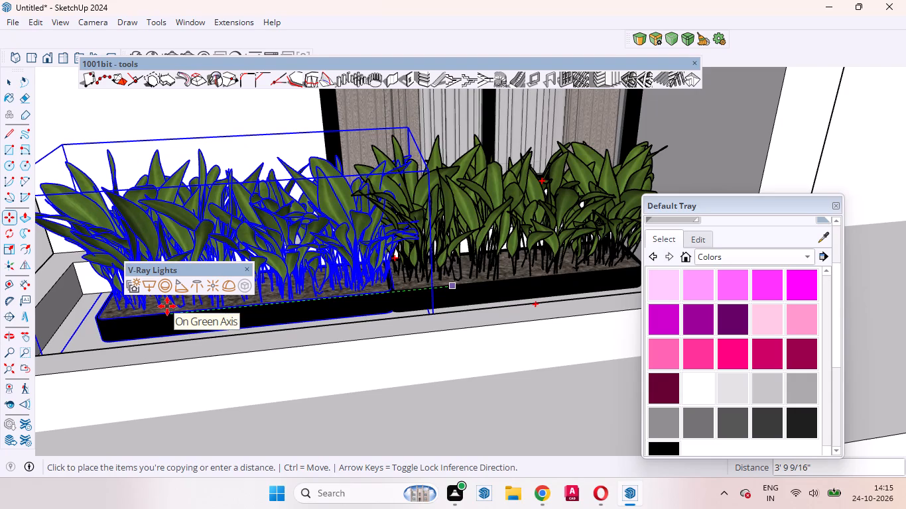
{"action": "left_click", "coordinate": [167, 306]}
{"action": "key", "text": "space"}
Scale the copied planter by about 1.17 along the green axis to fill the remaining length of the recess.
{"action": "scroll", "coordinate": [539, 300], "scroll_direction": "down", "scroll_amount": 8}
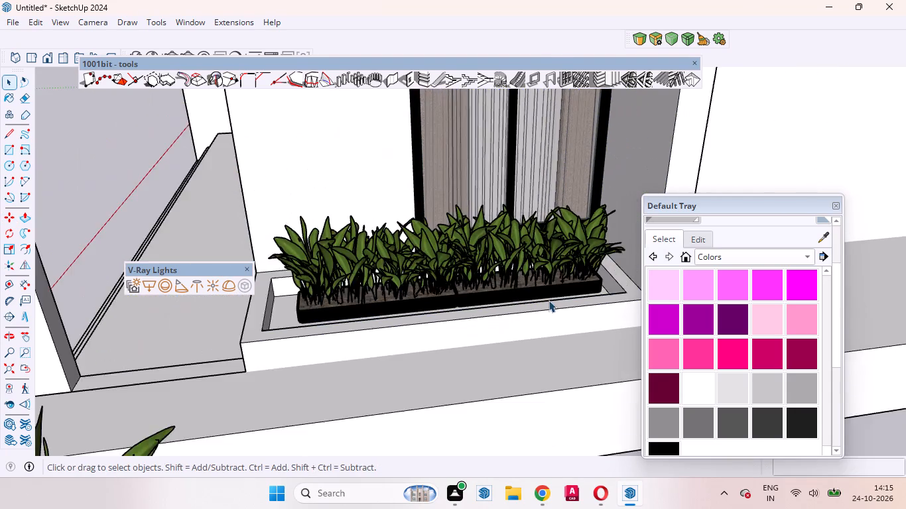
{"action": "scroll", "coordinate": [549, 300], "scroll_direction": "down", "scroll_amount": 3}
{"action": "middle_click_drag", "start_coordinate": [554, 328], "coordinate": [539, 384]}
{"action": "scroll", "coordinate": [300, 306], "scroll_direction": "up", "scroll_amount": 4}
{"action": "left_click", "coordinate": [475, 274]}
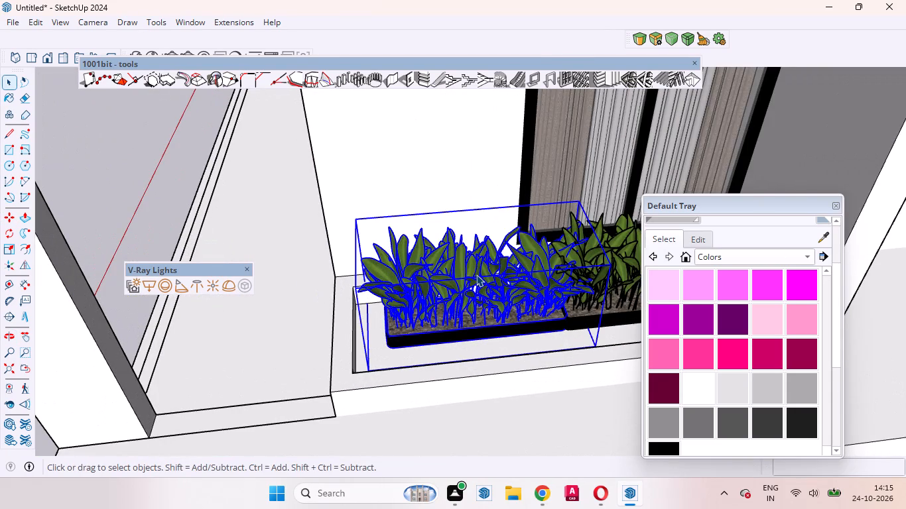
{"action": "key", "text": "s"}
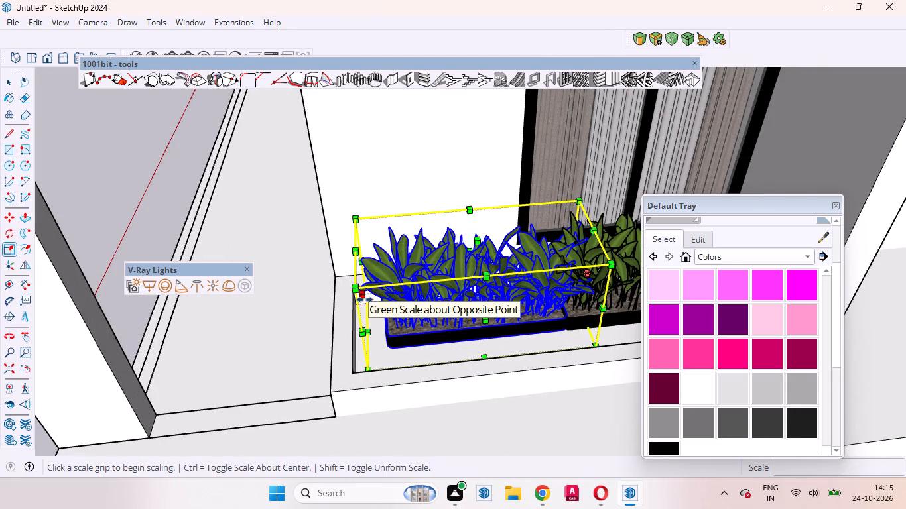
{"action": "left_click", "coordinate": [365, 300]}
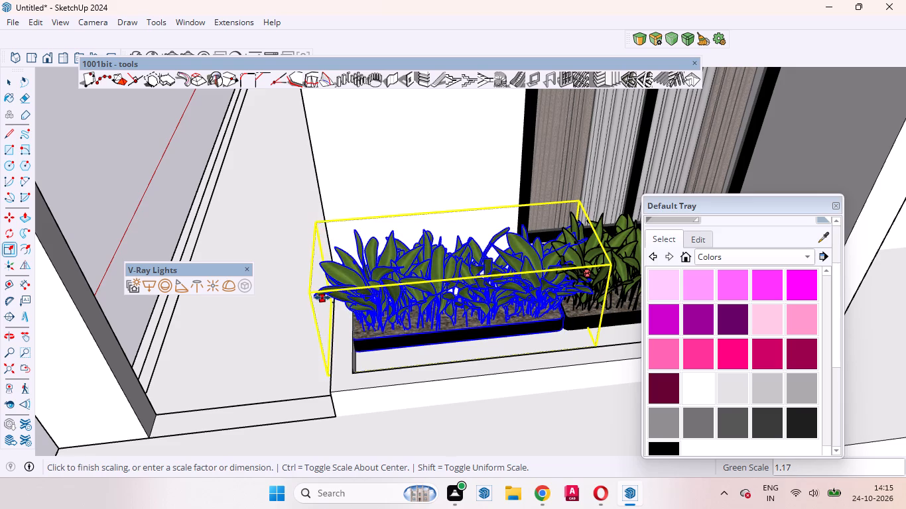
{"action": "left_click", "coordinate": [322, 298]}
{"action": "key", "text": "space"}
{"action": "scroll", "coordinate": [493, 287], "scroll_direction": "down", "scroll_amount": 16}
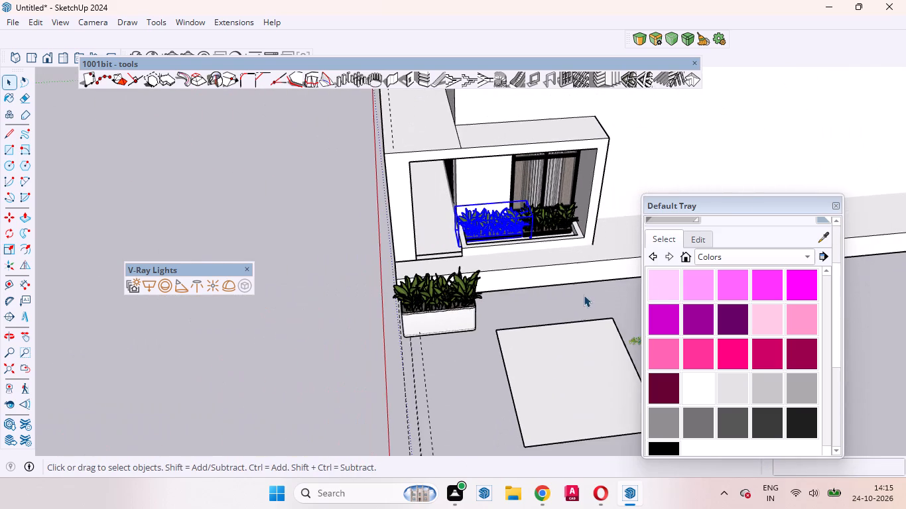
{"action": "left_click", "coordinate": [580, 289]}
Widen the copied planter by a red-axis scale of about 1.38 toward the recess's outer edge.
{"action": "scroll", "coordinate": [480, 248], "scroll_direction": "up", "scroll_amount": 5}
{"action": "middle_click_drag", "start_coordinate": [503, 261], "coordinate": [905, 169]}
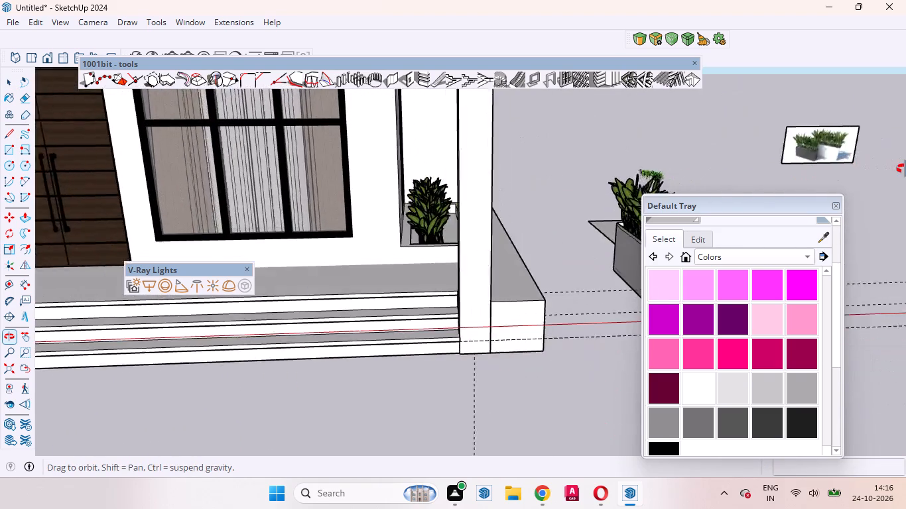
{"action": "middle_click_drag", "start_coordinate": [905, 169], "coordinate": [905, 180]}
{"action": "scroll", "coordinate": [349, 225], "scroll_direction": "up", "scroll_amount": 12}
{"action": "left_click", "coordinate": [474, 217]}
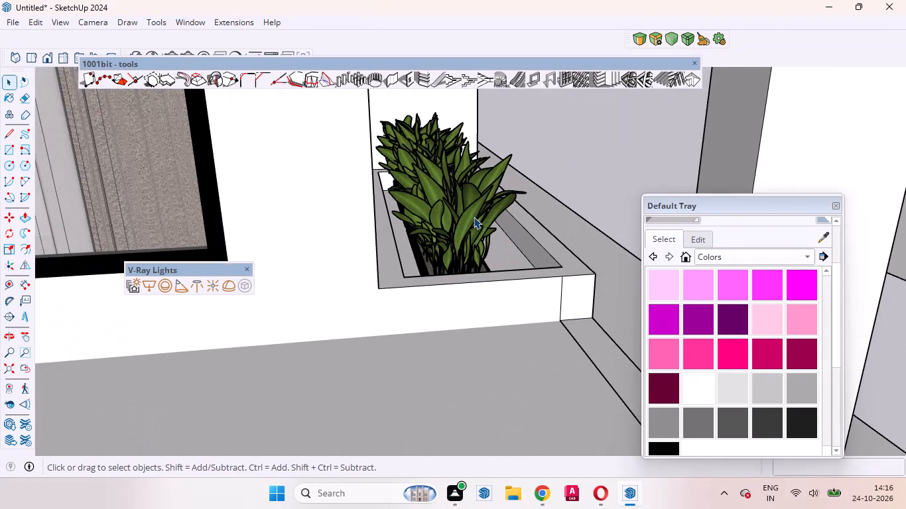
{"action": "key", "text": "s"}
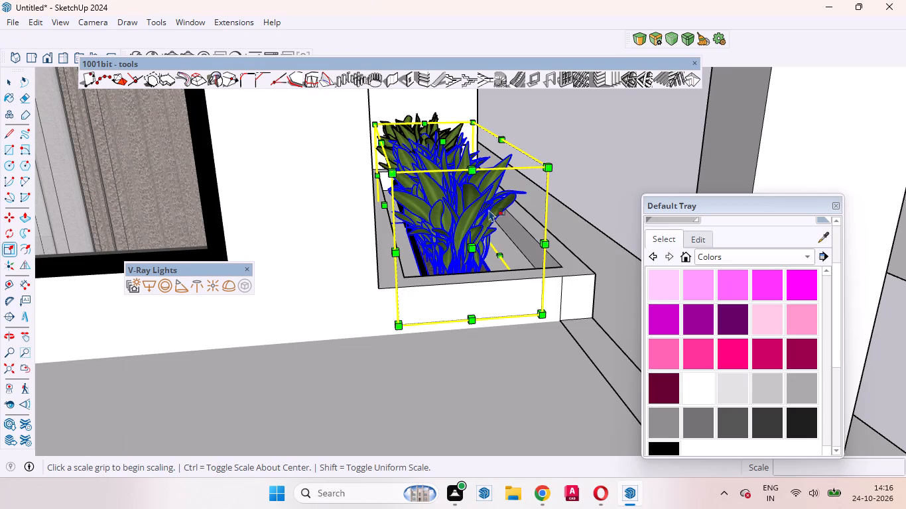
{"action": "left_click", "coordinate": [507, 195]}
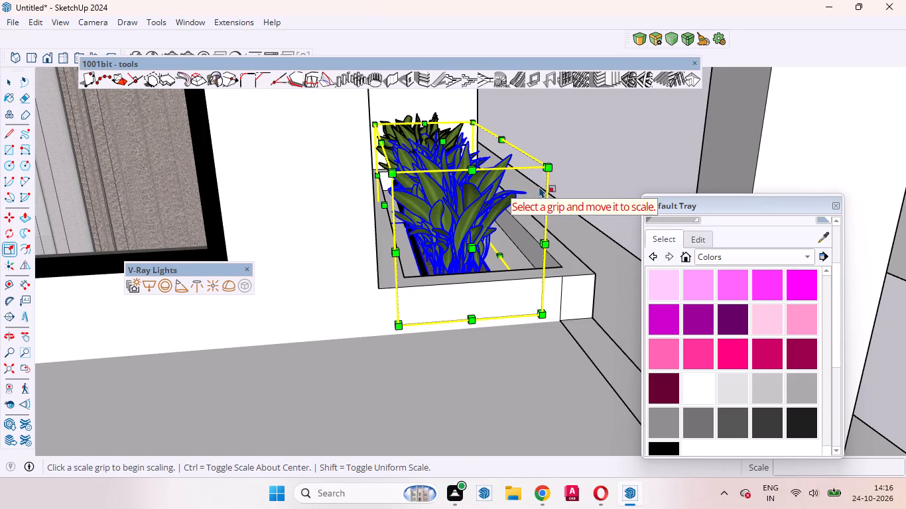
{"action": "middle_click_drag", "start_coordinate": [470, 228], "coordinate": [277, 286]}
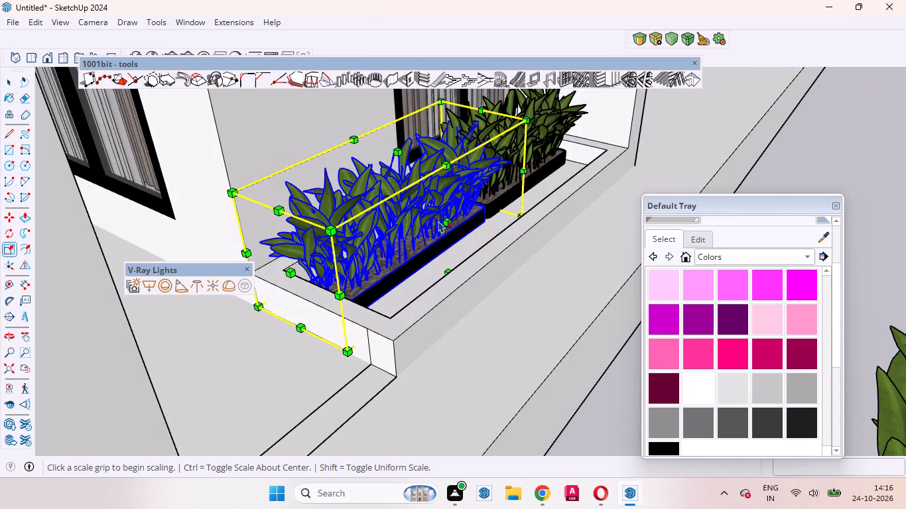
{"action": "left_click", "coordinate": [447, 217]}
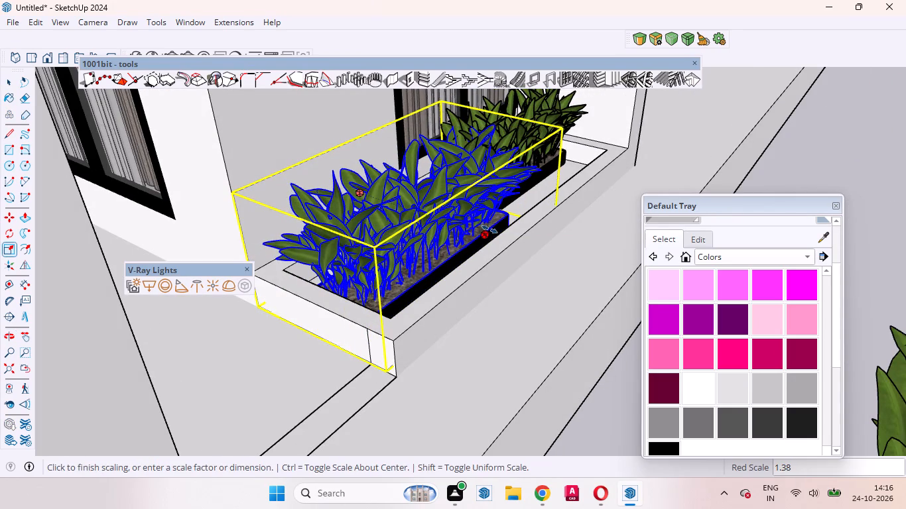
{"action": "left_click", "coordinate": [489, 229]}
{"action": "key", "text": "space"}
Widen the original planter by the side wall along the red axis, scaling about 1.22 and again about 1.15, toward the recess's outer edge.
{"action": "left_click", "coordinate": [521, 128]}
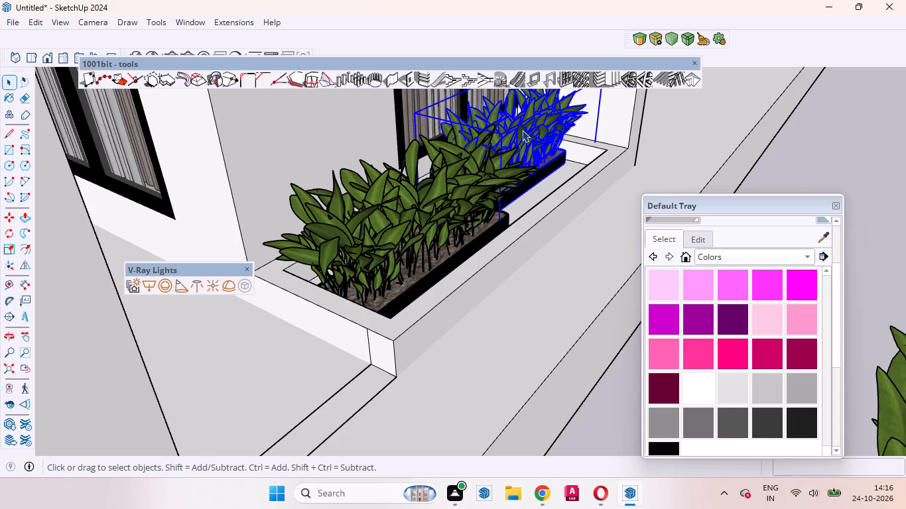
{"action": "key", "text": "s"}
{"action": "left_click", "coordinate": [555, 146]}
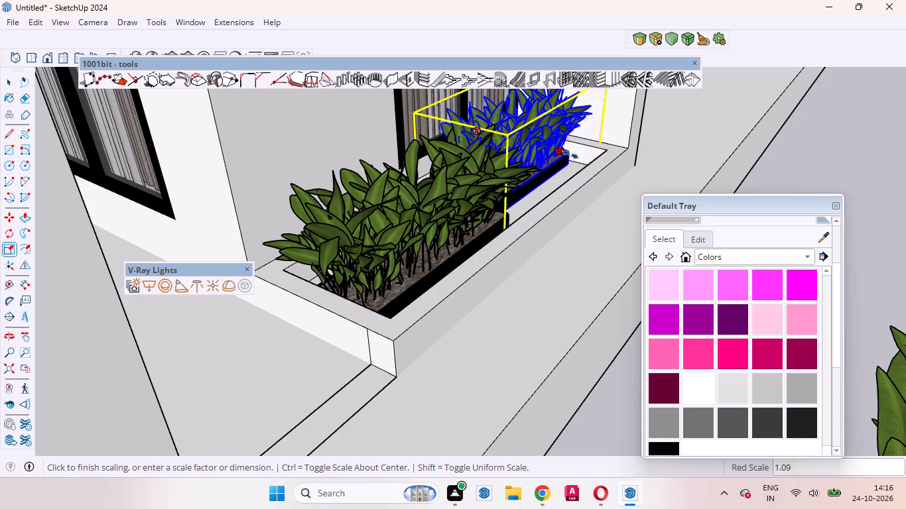
{"action": "left_click", "coordinate": [588, 170]}
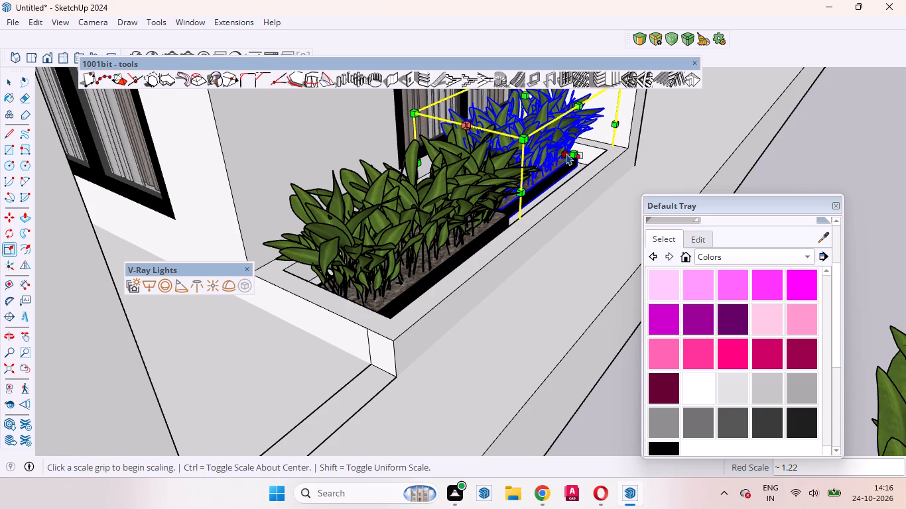
{"action": "left_click", "coordinate": [574, 150]}
{"action": "left_click", "coordinate": [610, 160]}
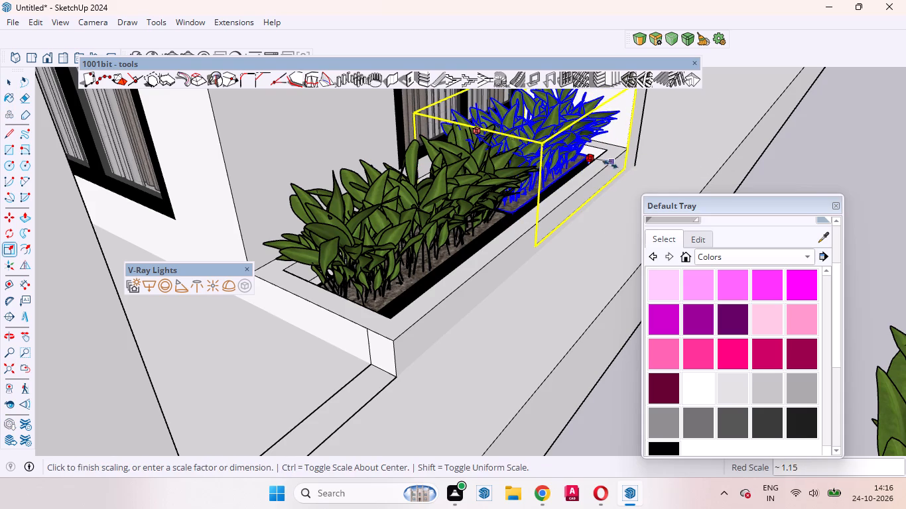
Examine the filled recess planter and the porch front from several angles and distances.
{"action": "key", "text": "space"}
{"action": "scroll", "coordinate": [481, 270], "scroll_direction": "down", "scroll_amount": 11}
{"action": "left_click", "coordinate": [606, 258]}
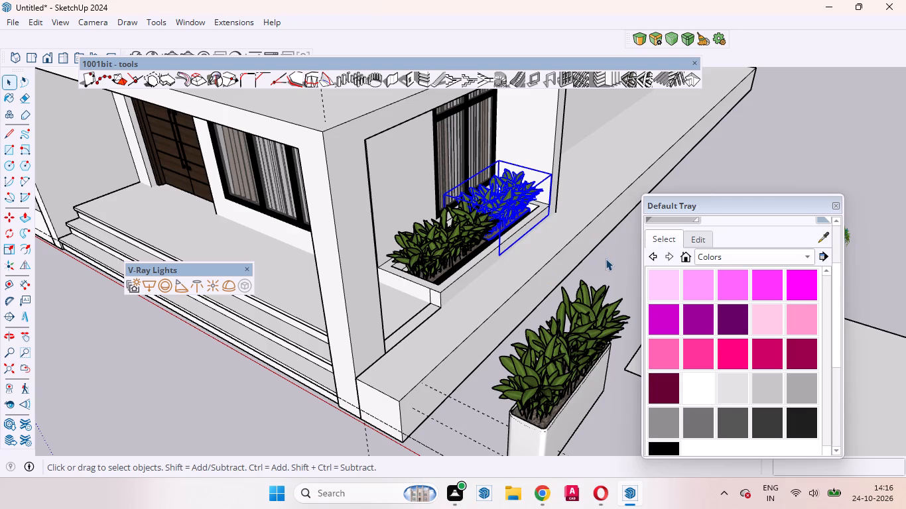
{"action": "middle_click_drag", "start_coordinate": [598, 258], "coordinate": [795, 194]}
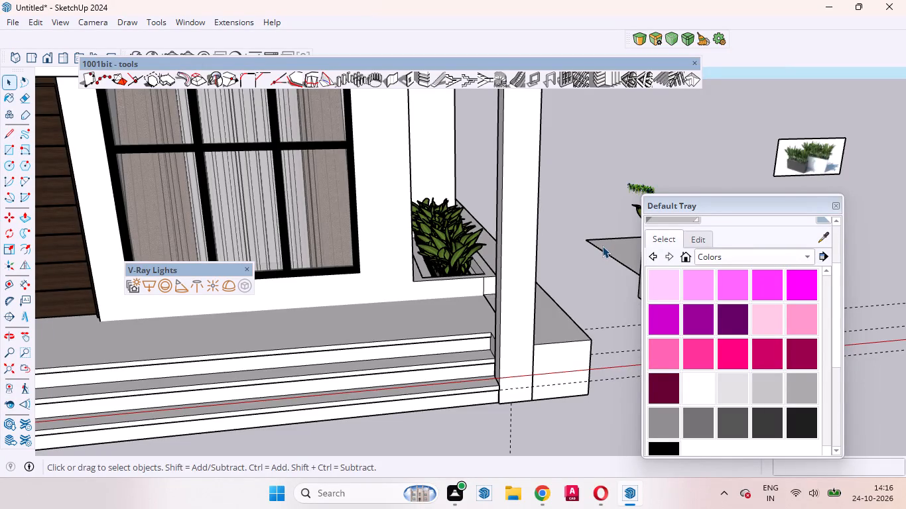
{"action": "scroll", "coordinate": [503, 57], "scroll_direction": "down", "scroll_amount": 3}
{"action": "scroll", "coordinate": [455, 211], "scroll_direction": "down", "scroll_amount": 10}
{"action": "middle_click_drag", "start_coordinate": [485, 239], "coordinate": [480, 242]}
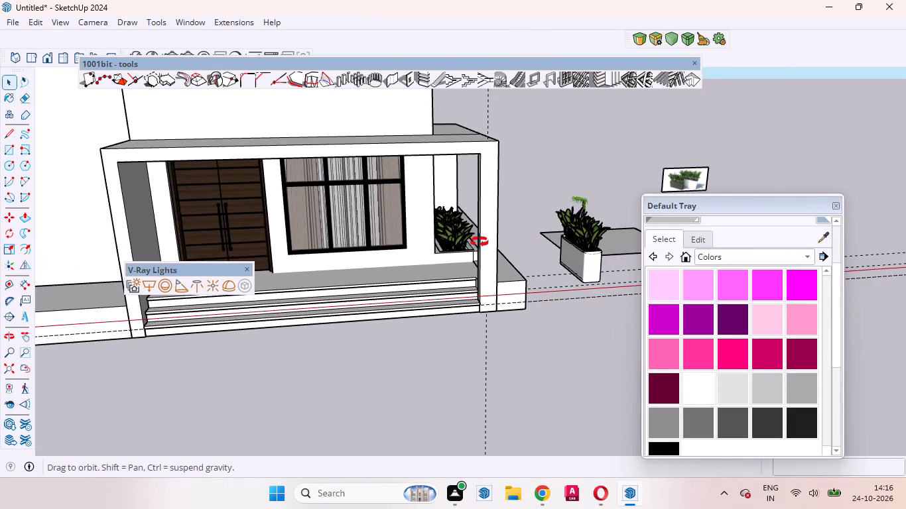
{"action": "middle_click_drag", "start_coordinate": [480, 242], "coordinate": [440, 280]}
{"action": "scroll", "coordinate": [446, 270], "scroll_direction": "up", "scroll_amount": 1}
{"action": "scroll", "coordinate": [539, 235], "scroll_direction": "down", "scroll_amount": 2}
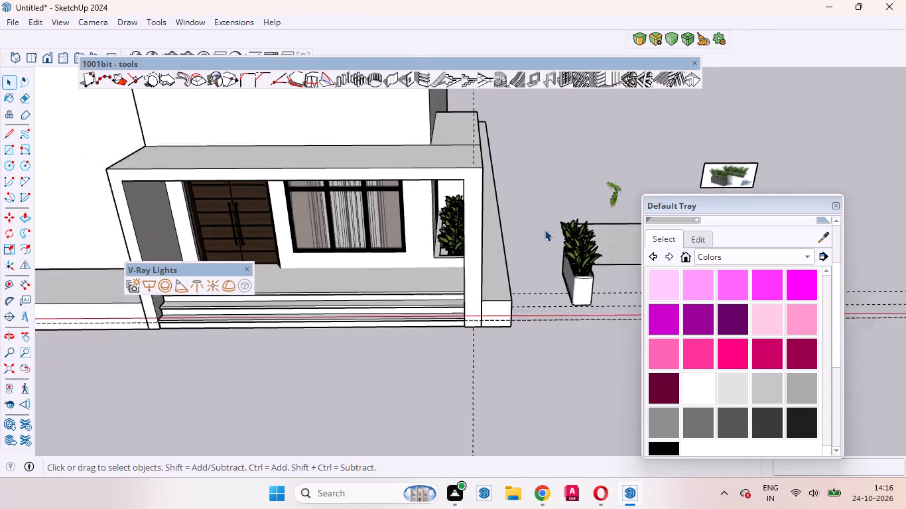
{"action": "scroll", "coordinate": [545, 229], "scroll_direction": "down", "scroll_amount": 7}
{"action": "middle_click_drag", "start_coordinate": [446, 257], "coordinate": [375, 171]}
{"action": "scroll", "coordinate": [395, 174], "scroll_direction": "up", "scroll_amount": 4}
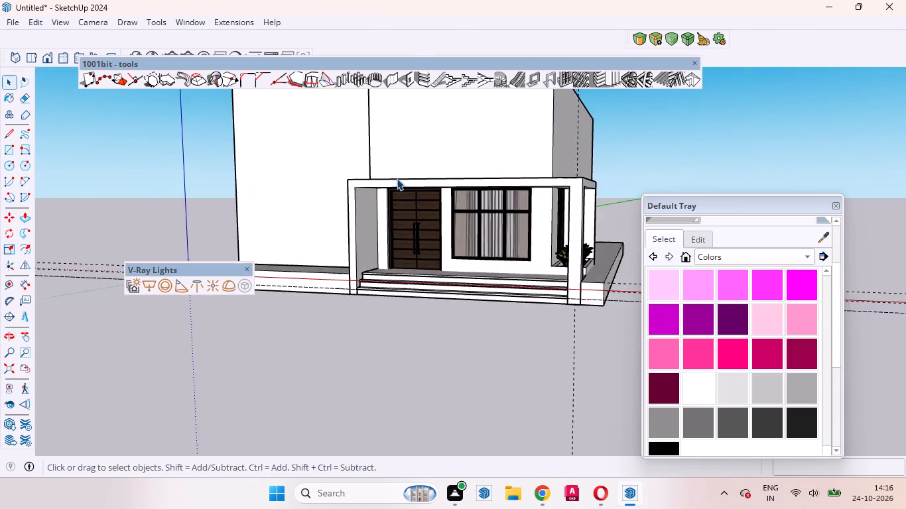
{"action": "scroll", "coordinate": [397, 178], "scroll_direction": "up", "scroll_amount": 5}
{"action": "scroll", "coordinate": [369, 259], "scroll_direction": "down", "scroll_amount": 4}
{"action": "middle_click_drag", "start_coordinate": [507, 236], "coordinate": [445, 280]}
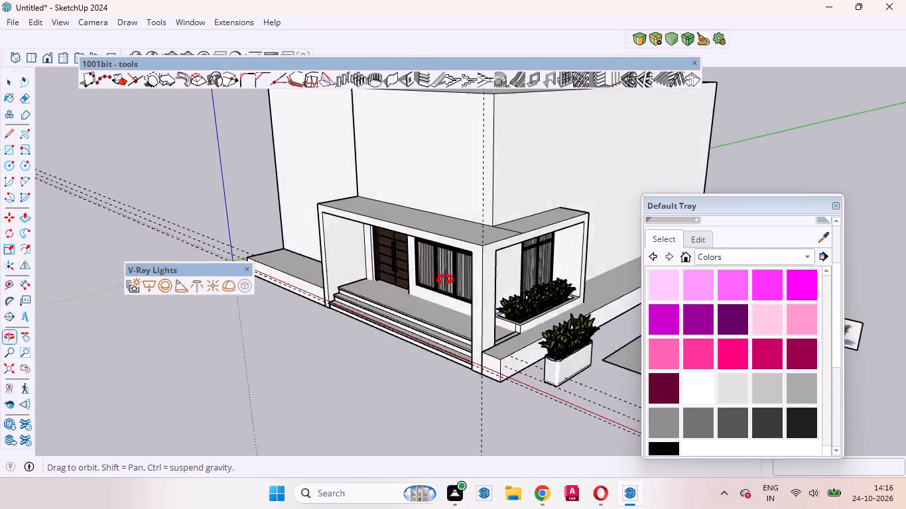
{"action": "middle_click_drag", "start_coordinate": [445, 280], "coordinate": [464, 274]}
{"action": "scroll", "coordinate": [464, 273], "scroll_direction": "up", "scroll_amount": 1}
{"action": "scroll", "coordinate": [404, 228], "scroll_direction": "down", "scroll_amount": 11}
{"action": "scroll", "coordinate": [487, 256], "scroll_direction": "up", "scroll_amount": 9}
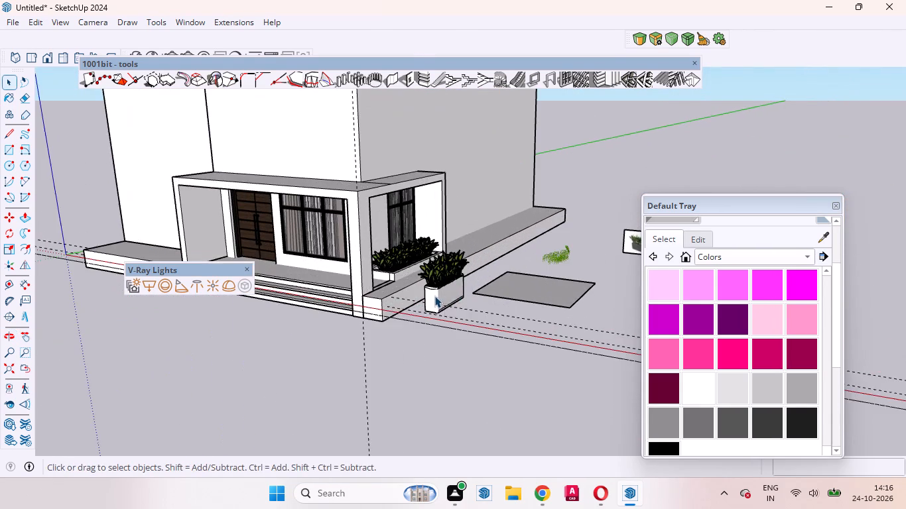
{"action": "middle_click_drag", "start_coordinate": [436, 298], "coordinate": [522, 324]}
{"action": "scroll", "coordinate": [538, 274], "scroll_direction": "down", "scroll_amount": 9}
{"action": "scroll", "coordinate": [517, 296], "scroll_direction": "up", "scroll_amount": 8}
Copy the white planter standing beside the house about 28' to the open ground in front of the porch steps.
{"action": "left_click", "coordinate": [520, 281]}
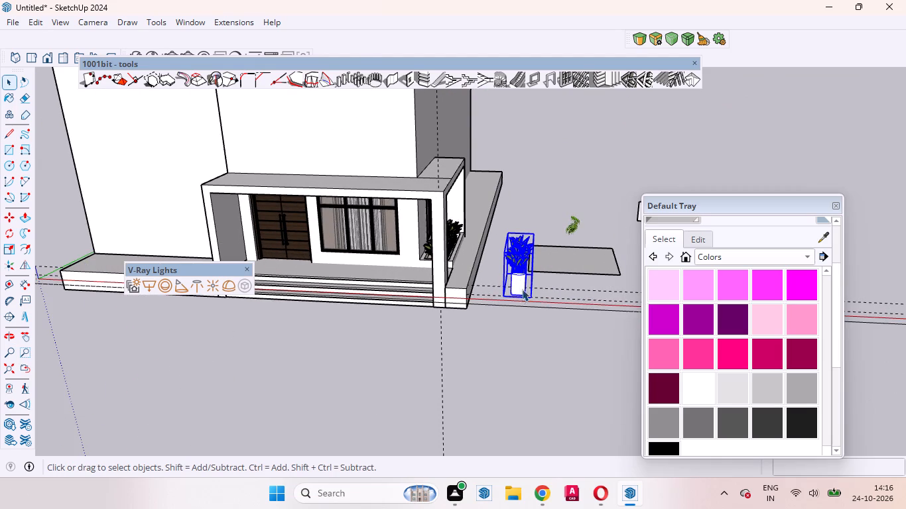
{"action": "scroll", "coordinate": [549, 313], "scroll_direction": "down", "scroll_amount": 8}
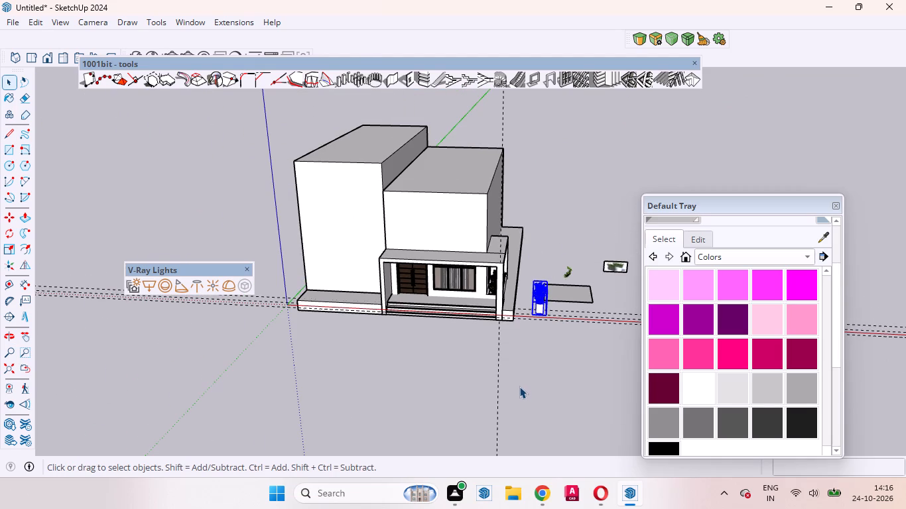
{"action": "scroll", "coordinate": [515, 367], "scroll_direction": "down", "scroll_amount": 3}
{"action": "scroll", "coordinate": [487, 376], "scroll_direction": "up", "scroll_amount": 2}
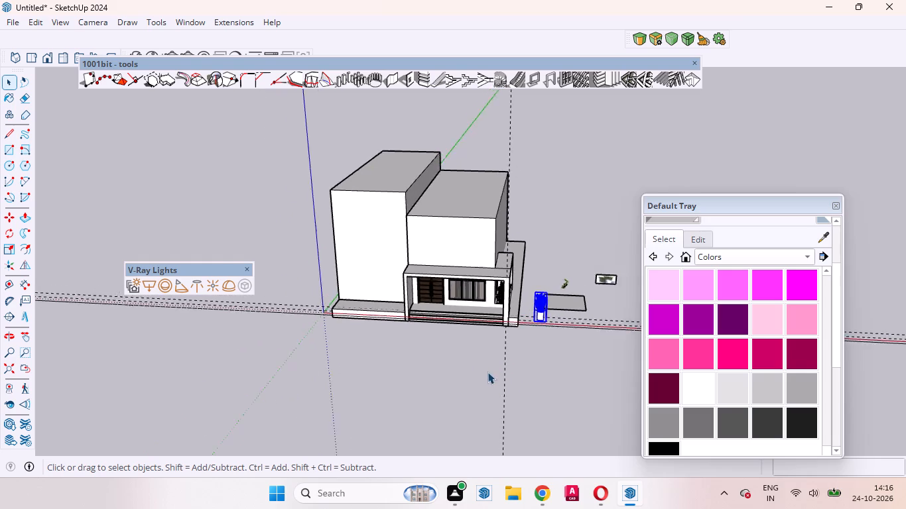
{"action": "scroll", "coordinate": [487, 372], "scroll_direction": "up", "scroll_amount": 4}
{"action": "key", "text": "m"}
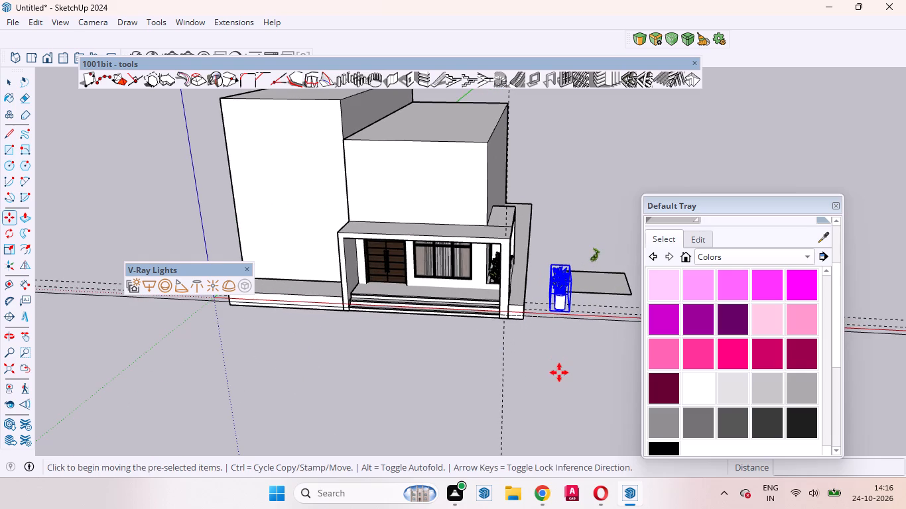
{"action": "left_click", "coordinate": [567, 351]}
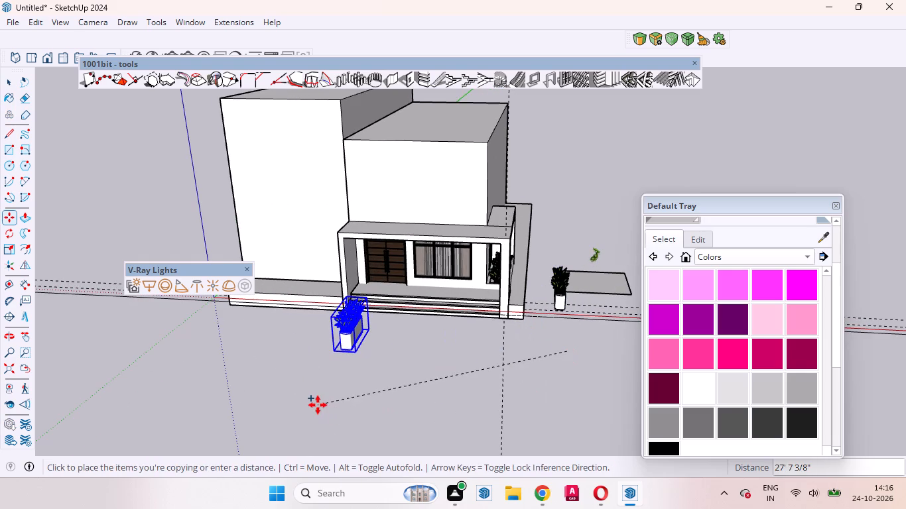
{"action": "left_click", "coordinate": [314, 407]}
Rotate the copied white planter 90 degrees on the ground plane.
{"action": "key", "text": "q"}
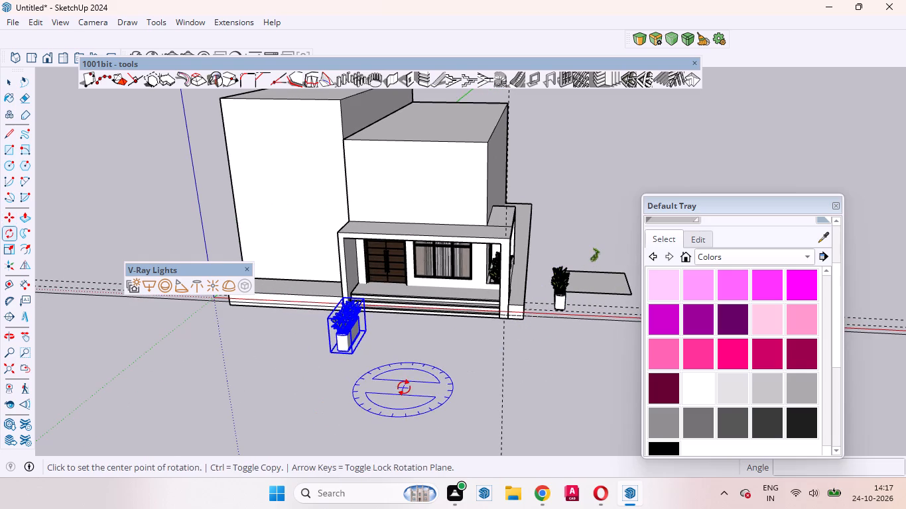
{"action": "left_click", "coordinate": [404, 388]}
{"action": "left_click", "coordinate": [341, 394]}
{"action": "type", "text": "90"}
{"action": "key", "text": "Return"}
{"action": "key", "text": "space"}
{"action": "left_click", "coordinate": [484, 396]}
Push the front face of the low base strip beside the porch back 5', flush with the tall wall.
{"action": "scroll", "coordinate": [543, 343], "scroll_direction": "down", "scroll_amount": 3}
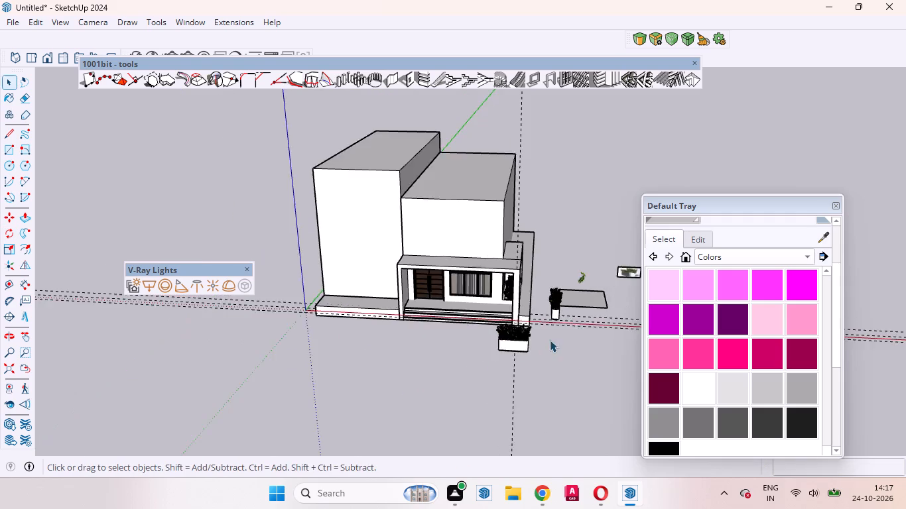
{"action": "scroll", "coordinate": [550, 340], "scroll_direction": "down", "scroll_amount": 6}
{"action": "scroll", "coordinate": [440, 325], "scroll_direction": "up", "scroll_amount": 15}
{"action": "middle_click_drag", "start_coordinate": [407, 317], "coordinate": [444, 327]}
{"action": "left_click", "coordinate": [438, 327]}
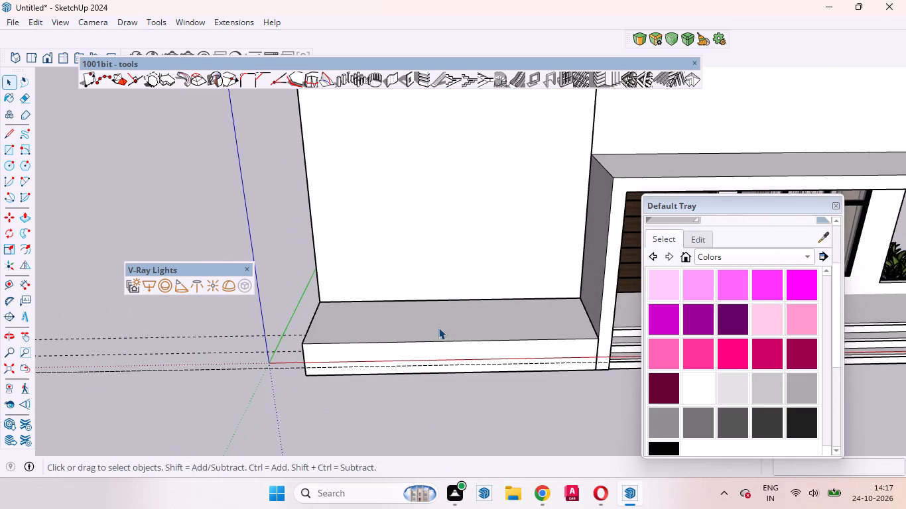
{"action": "middle_click_drag", "start_coordinate": [422, 323], "coordinate": [428, 416]}
{"action": "triple_click", "coordinate": [419, 349]}
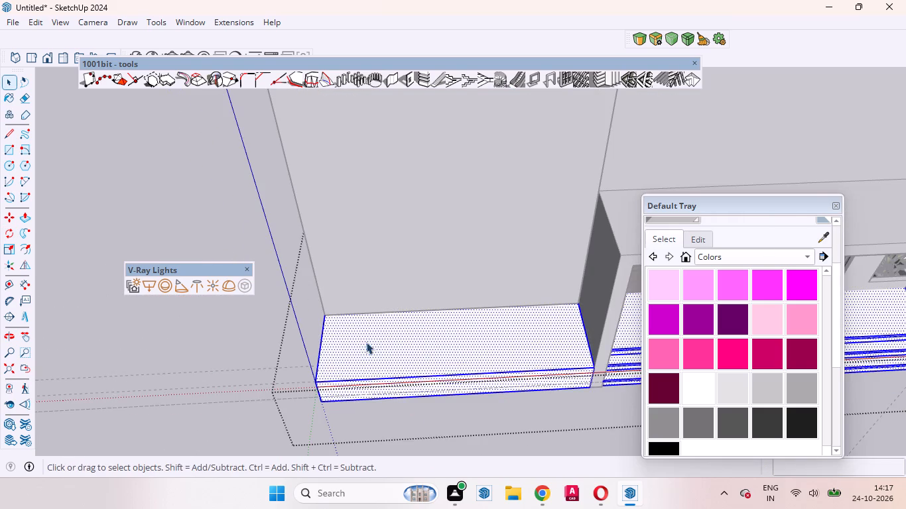
{"action": "scroll", "coordinate": [356, 341], "scroll_direction": "down", "scroll_amount": 3}
{"action": "left_click", "coordinate": [394, 324]}
{"action": "left_click", "coordinate": [407, 335]}
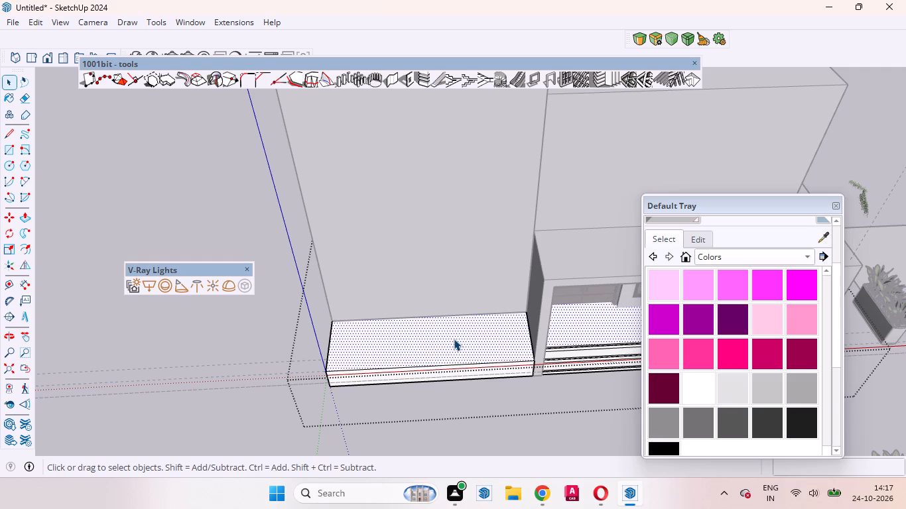
{"action": "key", "text": "r"}
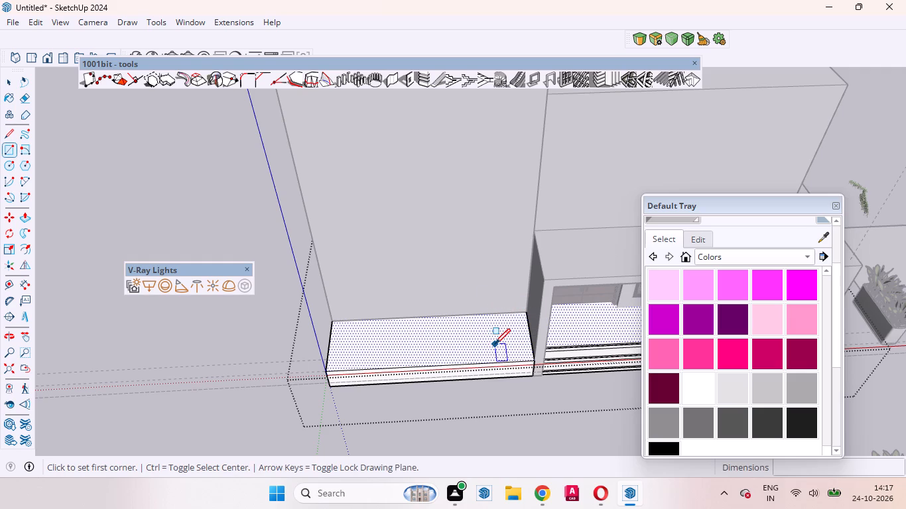
{"action": "key", "text": "space"}
{"action": "left_click", "coordinate": [489, 369]}
{"action": "key", "text": "p"}
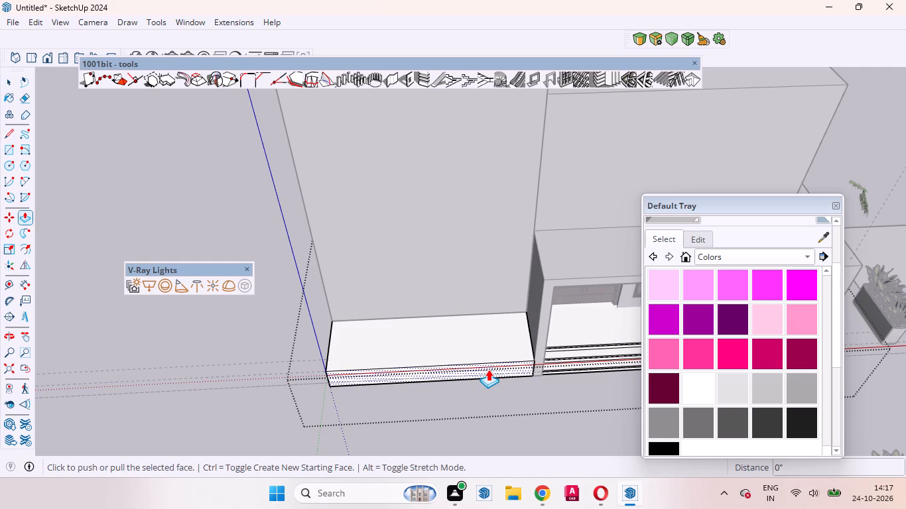
{"action": "left_click", "coordinate": [488, 369]}
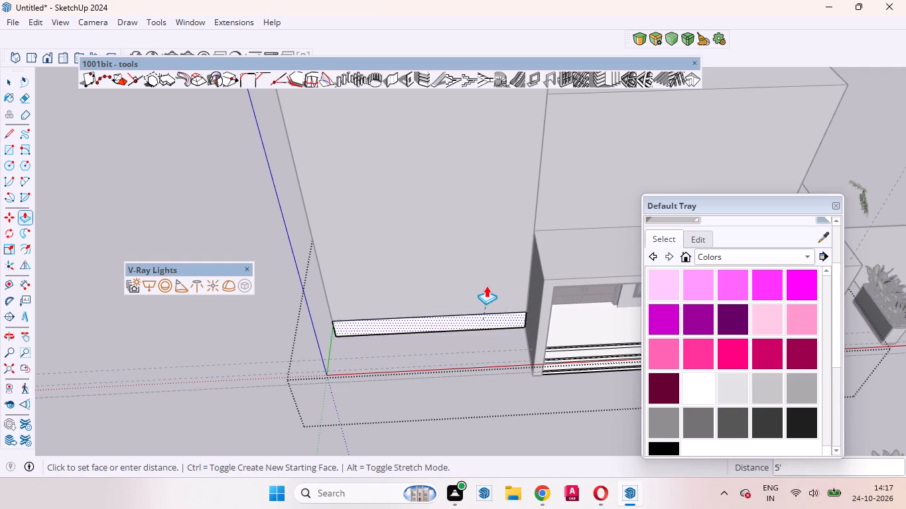
{"action": "left_click", "coordinate": [417, 216]}
{"action": "key", "text": "space"}
{"action": "left_click", "coordinate": [470, 402]}
{"action": "scroll", "coordinate": [460, 310], "scroll_direction": "down", "scroll_amount": 5}
{"action": "left_click", "coordinate": [478, 410]}
Examine the base of the tall wall beside the porch at close range.
{"action": "middle_click_drag", "start_coordinate": [484, 382], "coordinate": [300, 202]}
{"action": "middle_click", "coordinate": [300, 202]}
{"action": "scroll", "coordinate": [356, 282], "scroll_direction": "up", "scroll_amount": 2}
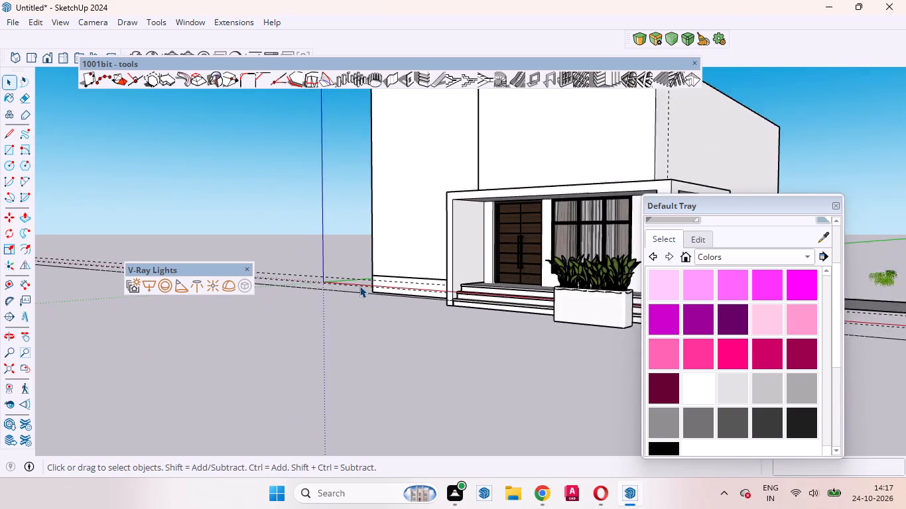
{"action": "scroll", "coordinate": [359, 286], "scroll_direction": "up", "scroll_amount": 4}
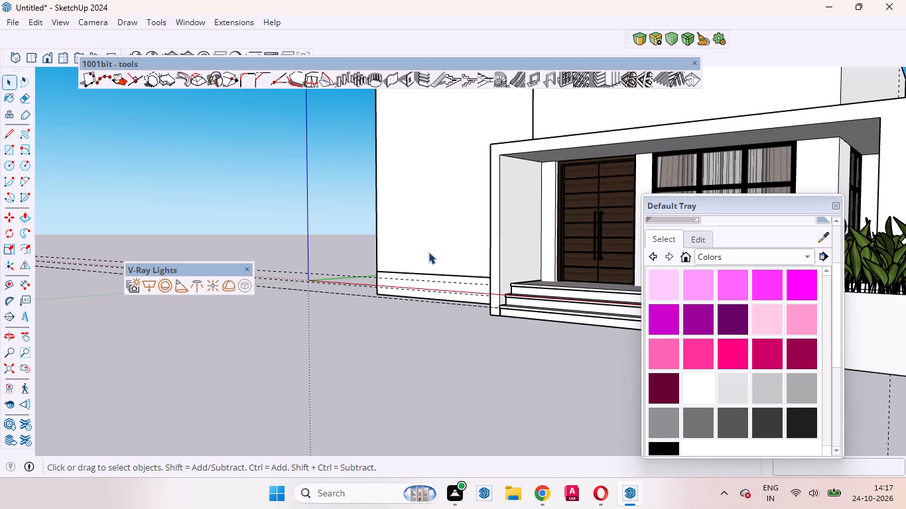
{"action": "scroll", "coordinate": [440, 200], "scroll_direction": "up", "scroll_amount": 4}
{"action": "middle_click_drag", "start_coordinate": [462, 293], "coordinate": [515, 367]}
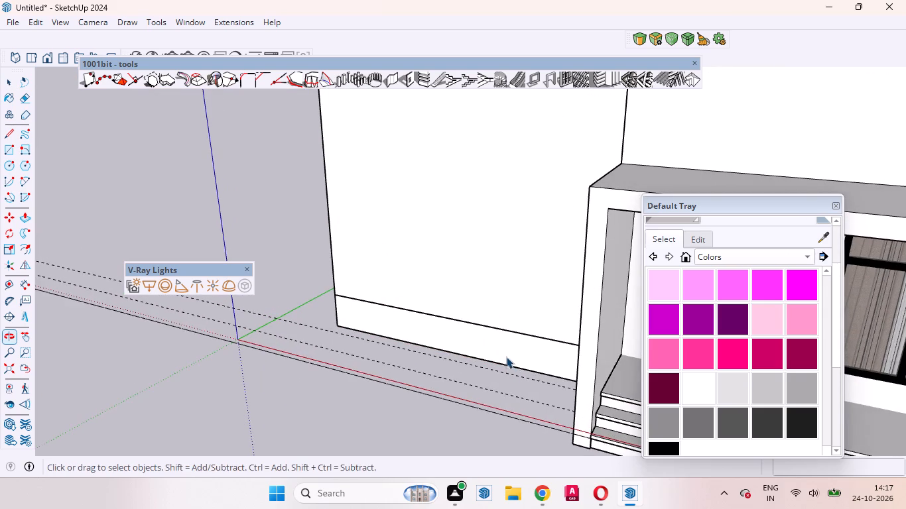
{"action": "scroll", "coordinate": [503, 349], "scroll_direction": "up", "scroll_amount": 4}
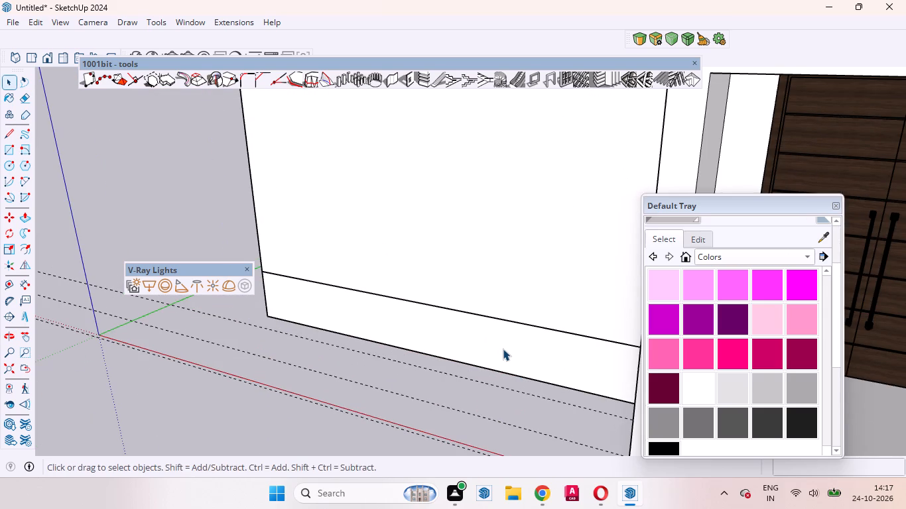
{"action": "key", "text": "p"}
{"action": "key", "text": "space"}
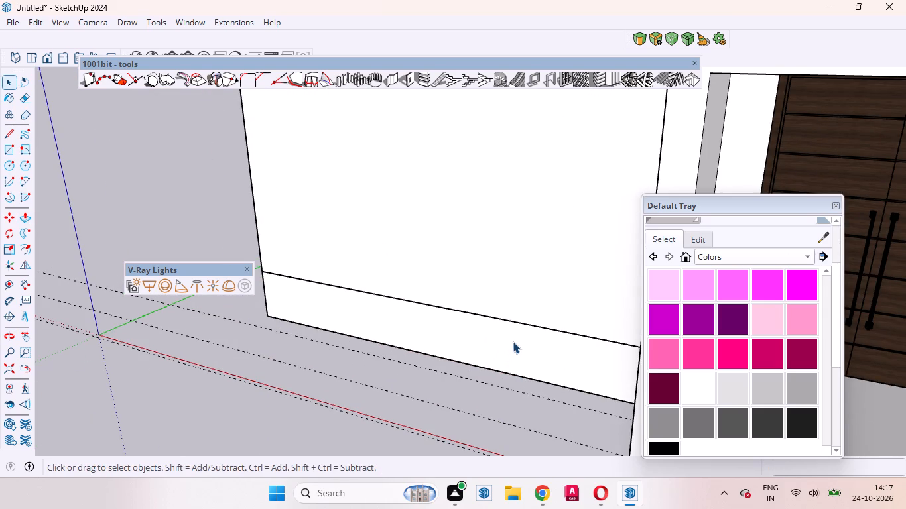
Pull the base face below the tall wall forward 2' 10 1/2" as a new block, keeping the starting face.
{"action": "left_click", "coordinate": [513, 340]}
{"action": "double_click", "coordinate": [513, 340]}
{"action": "left_click", "coordinate": [511, 346]}
{"action": "key", "text": "p"}
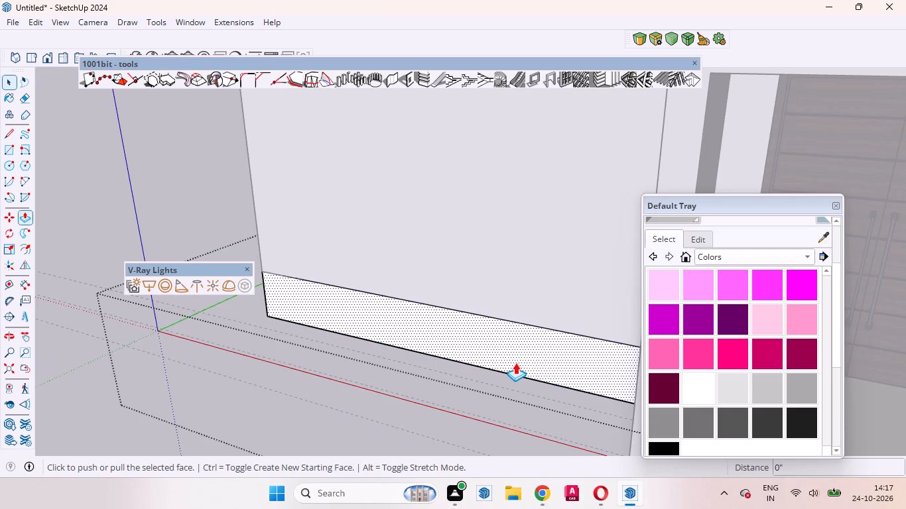
{"action": "left_click", "coordinate": [515, 363]}
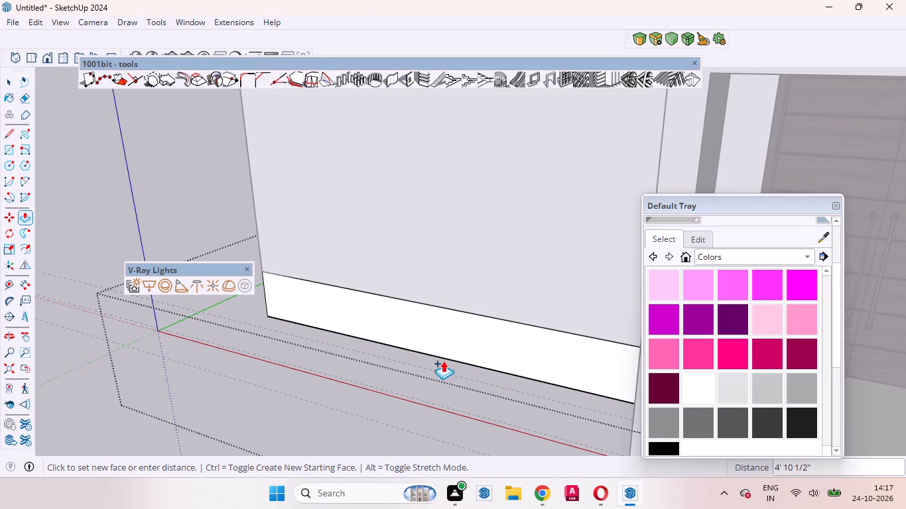
{"action": "key", "text": "space"}
{"action": "left_click", "coordinate": [458, 341]}
{"action": "key", "text": "p"}
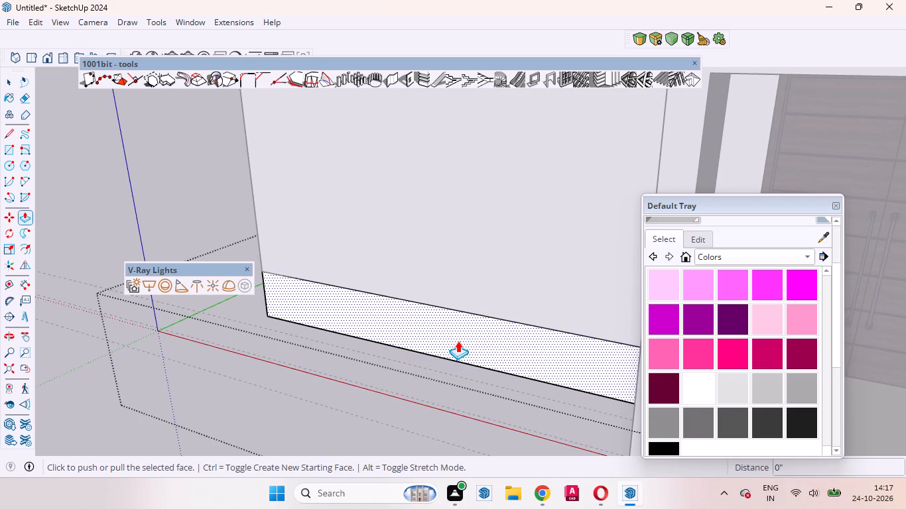
{"action": "left_click", "coordinate": [458, 341]}
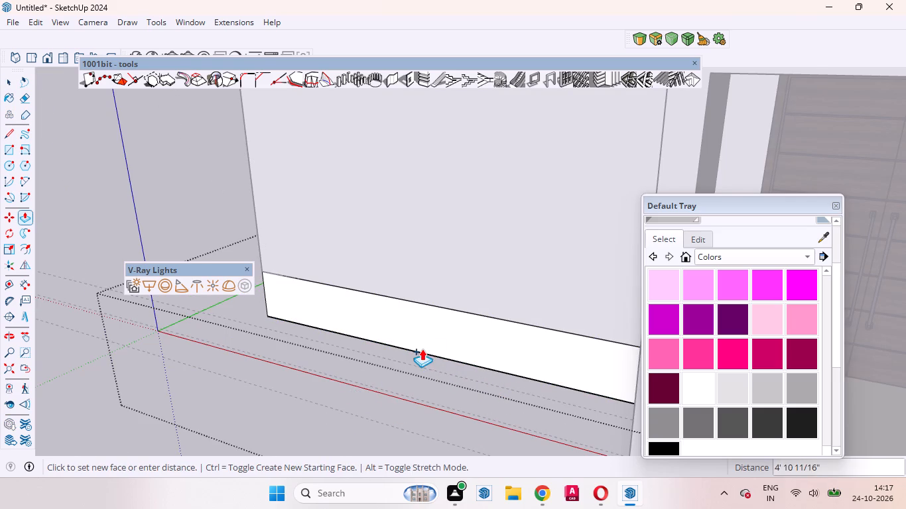
{"action": "middle_click_drag", "start_coordinate": [424, 351], "coordinate": [560, 401]}
{"action": "scroll", "coordinate": [513, 357], "scroll_direction": "down", "scroll_amount": 10}
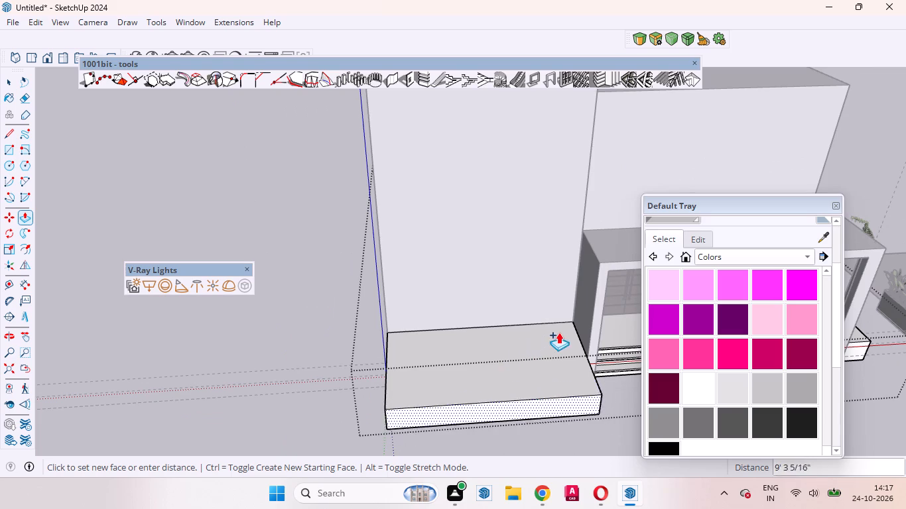
{"action": "scroll", "coordinate": [558, 332], "scroll_direction": "up", "scroll_amount": 4}
{"action": "middle_click_drag", "start_coordinate": [446, 319], "coordinate": [615, 319]}
{"action": "scroll", "coordinate": [615, 319], "scroll_direction": "up", "scroll_amount": 1}
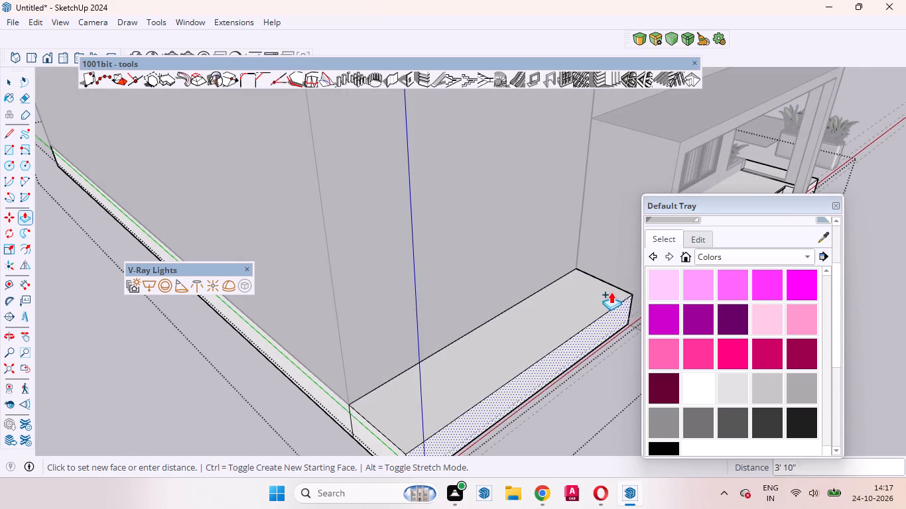
{"action": "left_click", "coordinate": [584, 266]}
{"action": "middle_click_drag", "start_coordinate": [554, 319], "coordinate": [411, 335]}
{"action": "middle_click", "coordinate": [405, 333]}
{"action": "scroll", "coordinate": [423, 321], "scroll_direction": "down", "scroll_amount": 9}
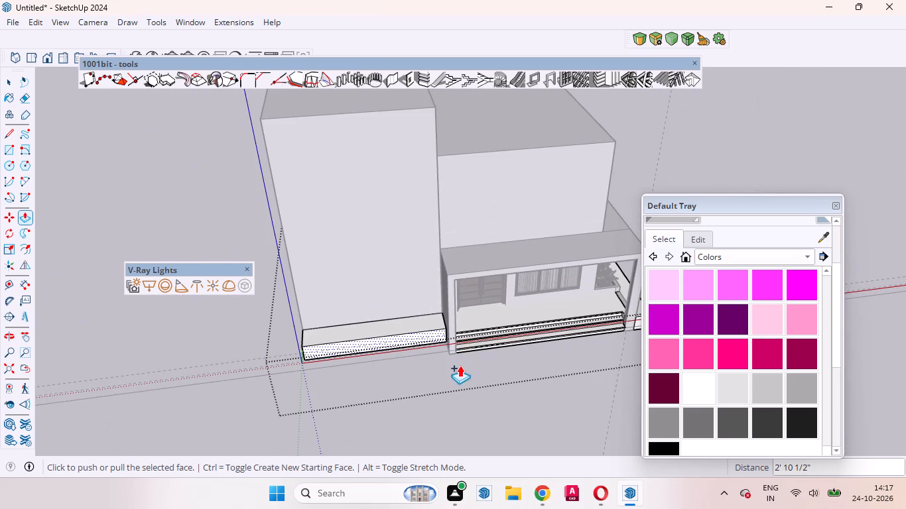
{"action": "key", "text": "space"}
Push the top face of the new base block down about 11 1/16".
{"action": "scroll", "coordinate": [388, 341], "scroll_direction": "up", "scroll_amount": 5}
{"action": "middle_click_drag", "start_coordinate": [339, 341], "coordinate": [527, 353]}
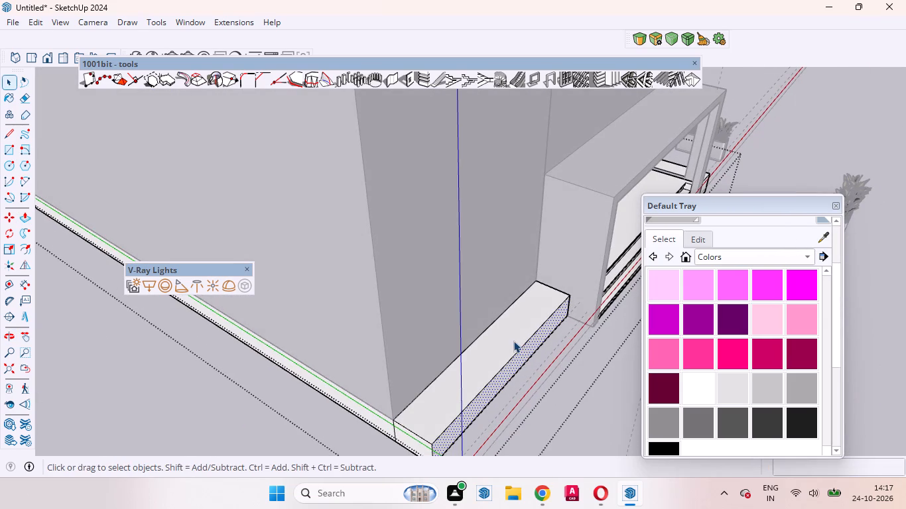
{"action": "left_click", "coordinate": [513, 341]}
{"action": "key", "text": "p"}
{"action": "left_click", "coordinate": [513, 340]}
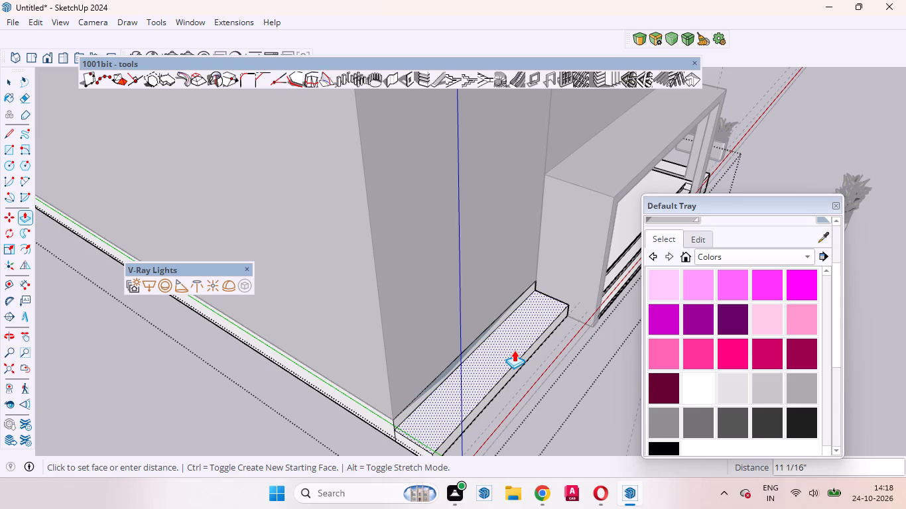
{"action": "left_click", "coordinate": [514, 350]}
{"action": "middle_click_drag", "start_coordinate": [533, 368], "coordinate": [384, 350]}
{"action": "key", "text": "space"}
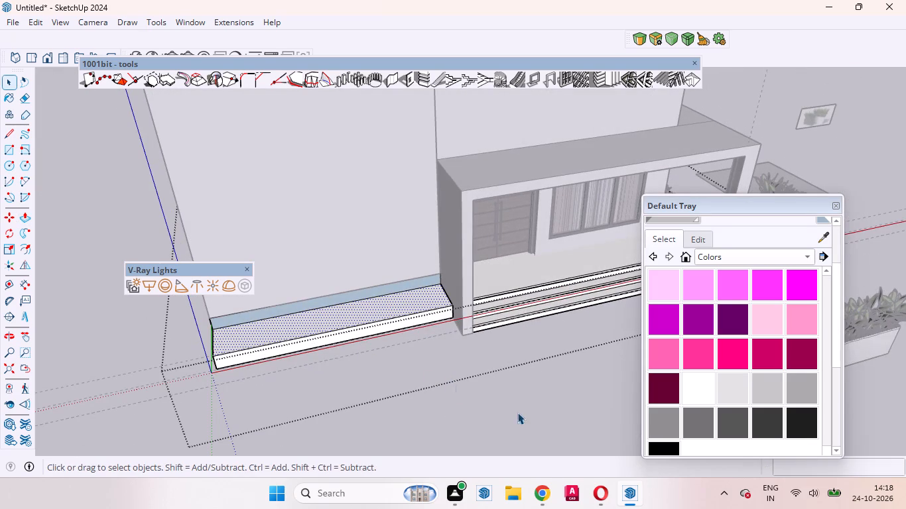
Reverse the narrow vertical face between the tall wall and the low block so its front side faces outward.
{"action": "left_click", "coordinate": [530, 414]}
{"action": "scroll", "coordinate": [595, 318], "scroll_direction": "down", "scroll_amount": 4}
{"action": "scroll", "coordinate": [421, 334], "scroll_direction": "up", "scroll_amount": 17}
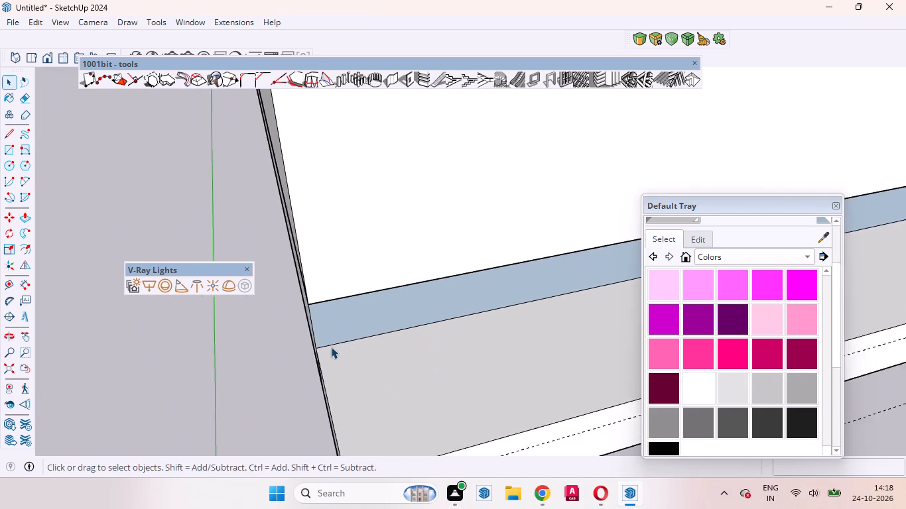
{"action": "scroll", "coordinate": [331, 347], "scroll_direction": "up", "scroll_amount": 1}
{"action": "middle_click_drag", "start_coordinate": [332, 347], "coordinate": [300, 191]}
{"action": "left_click", "coordinate": [409, 315]}
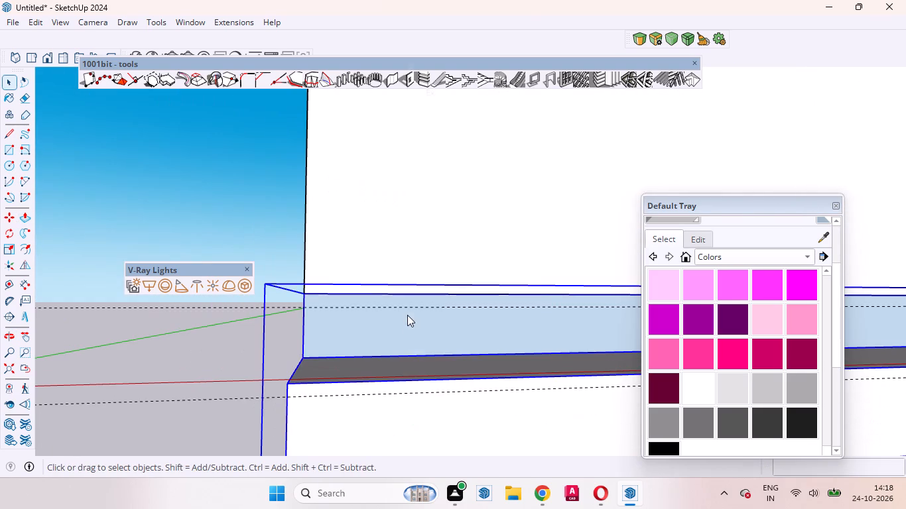
{"action": "right_click", "coordinate": [407, 315]}
{"action": "double_click", "coordinate": [406, 326]}
{"action": "left_click", "coordinate": [399, 329]}
{"action": "double_click", "coordinate": [399, 329]}
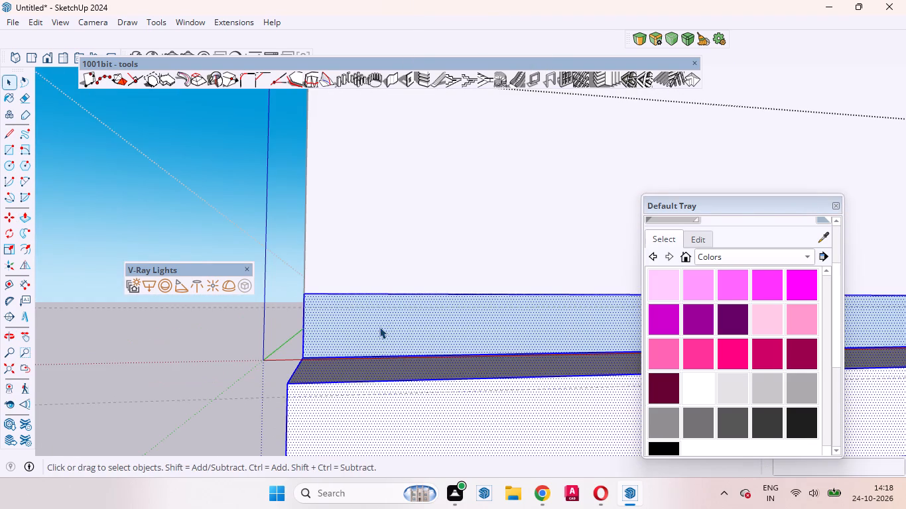
{"action": "right_click", "coordinate": [379, 326]}
{"action": "left_click", "coordinate": [361, 324]}
{"action": "right_click", "coordinate": [362, 319]}
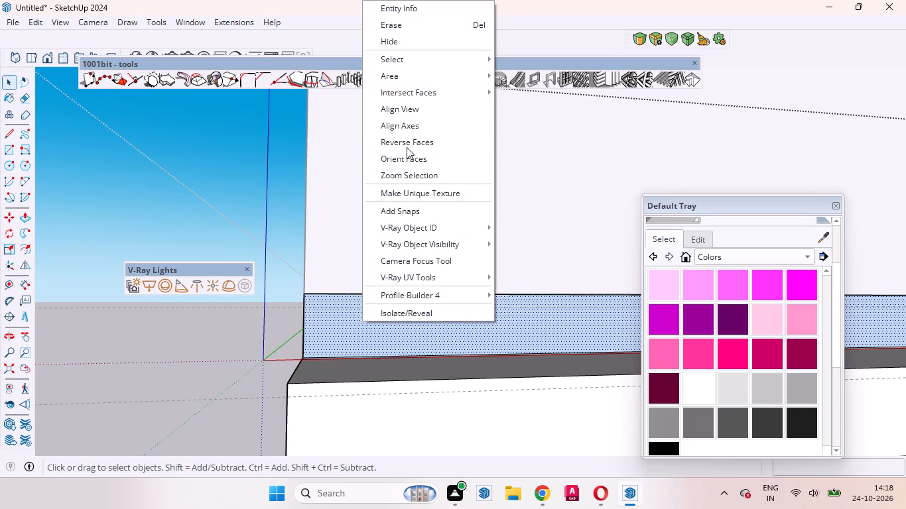
{"action": "left_click", "coordinate": [400, 145]}
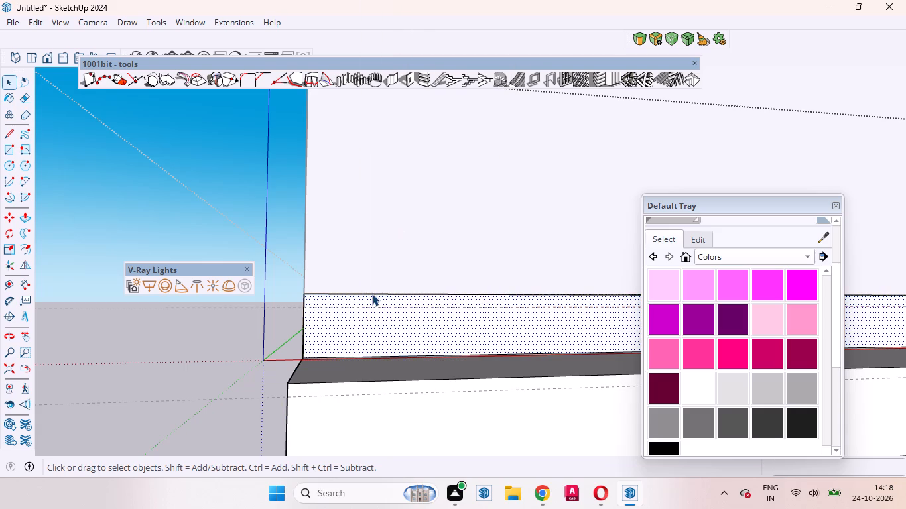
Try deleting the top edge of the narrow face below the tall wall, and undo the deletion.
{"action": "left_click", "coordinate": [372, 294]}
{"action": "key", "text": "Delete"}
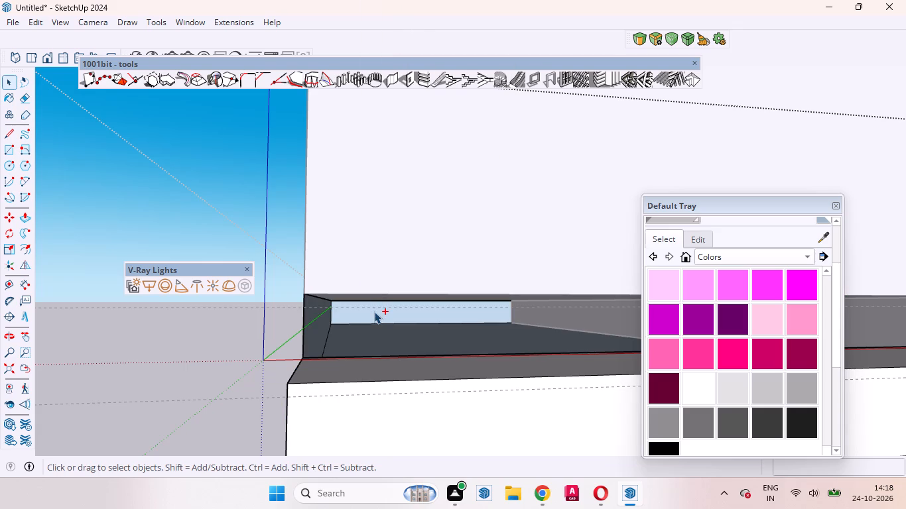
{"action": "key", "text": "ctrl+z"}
Examine the low block below the tall wall in relation to the whole house.
{"action": "scroll", "coordinate": [362, 342], "scroll_direction": "down", "scroll_amount": 4}
{"action": "scroll", "coordinate": [362, 342], "scroll_direction": "up", "scroll_amount": 1}
{"action": "scroll", "coordinate": [362, 342], "scroll_direction": "down", "scroll_amount": 7}
{"action": "middle_click_drag", "start_coordinate": [379, 353], "coordinate": [357, 508]}
{"action": "scroll", "coordinate": [357, 499], "scroll_direction": "up", "scroll_amount": 1}
{"action": "scroll", "coordinate": [340, 347], "scroll_direction": "down", "scroll_amount": 6}
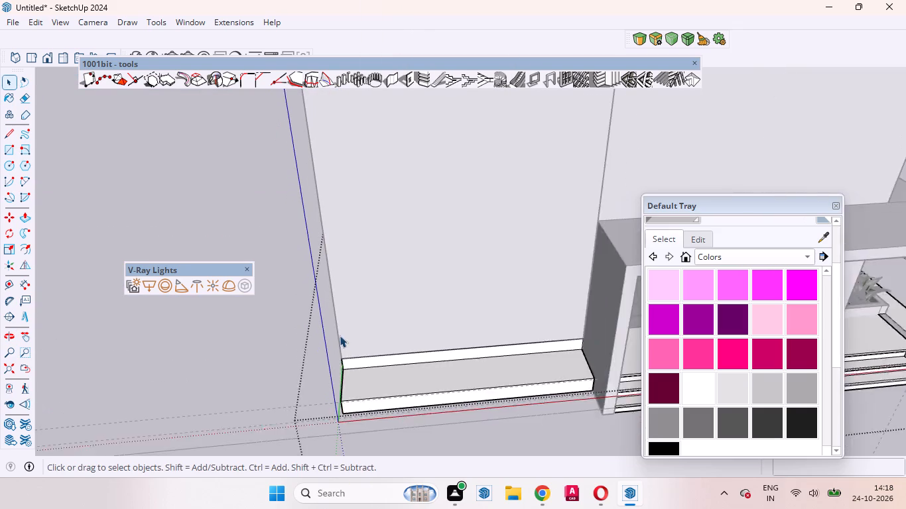
{"action": "scroll", "coordinate": [340, 335], "scroll_direction": "down", "scroll_amount": 3}
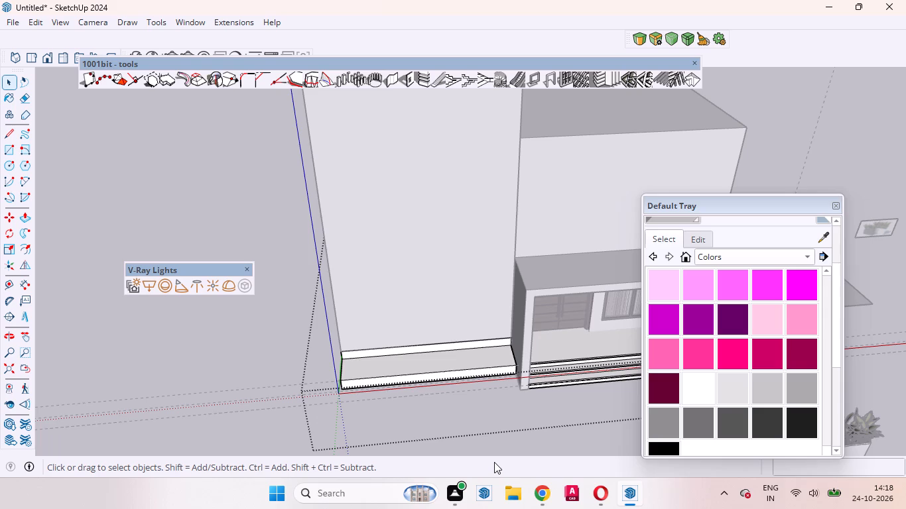
{"action": "scroll", "coordinate": [434, 461], "scroll_direction": "down", "scroll_amount": 4}
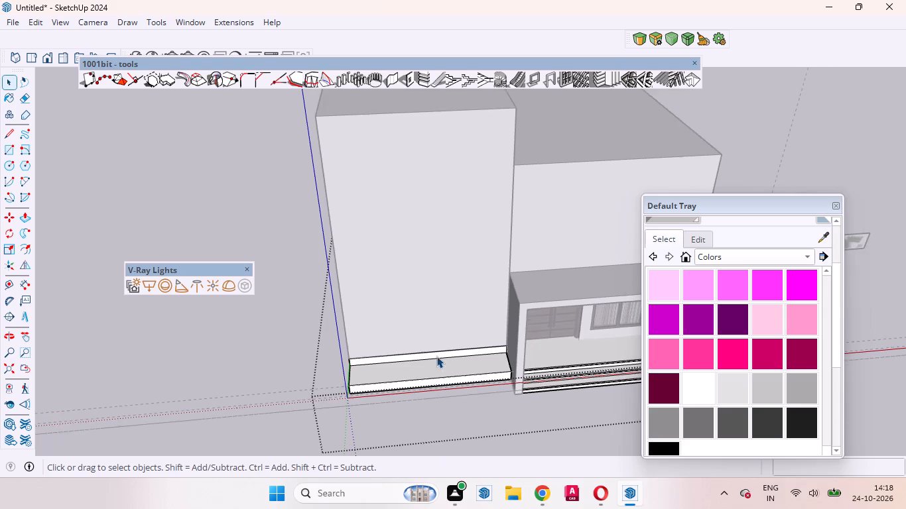
{"action": "scroll", "coordinate": [434, 357], "scroll_direction": "up", "scroll_amount": 4}
{"action": "scroll", "coordinate": [335, 378], "scroll_direction": "down", "scroll_amount": 4}
{"action": "middle_click_drag", "start_coordinate": [388, 375], "coordinate": [270, 383]}
{"action": "scroll", "coordinate": [394, 337], "scroll_direction": "down", "scroll_amount": 8}
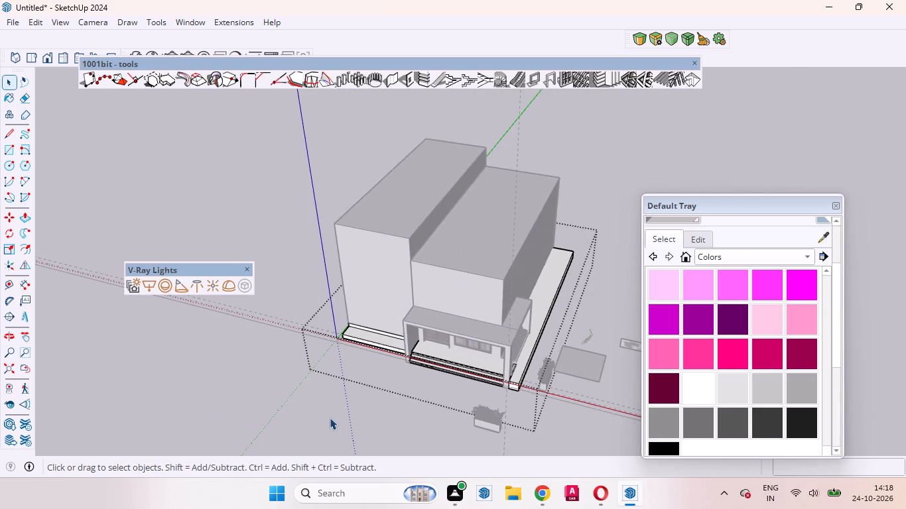
{"action": "left_click", "coordinate": [330, 418]}
Offset the outline of the low block's top face inward about 7 1/2" to form a rim.
{"action": "scroll", "coordinate": [357, 315], "scroll_direction": "up", "scroll_amount": 14}
{"action": "middle_click_drag", "start_coordinate": [368, 379], "coordinate": [401, 397]}
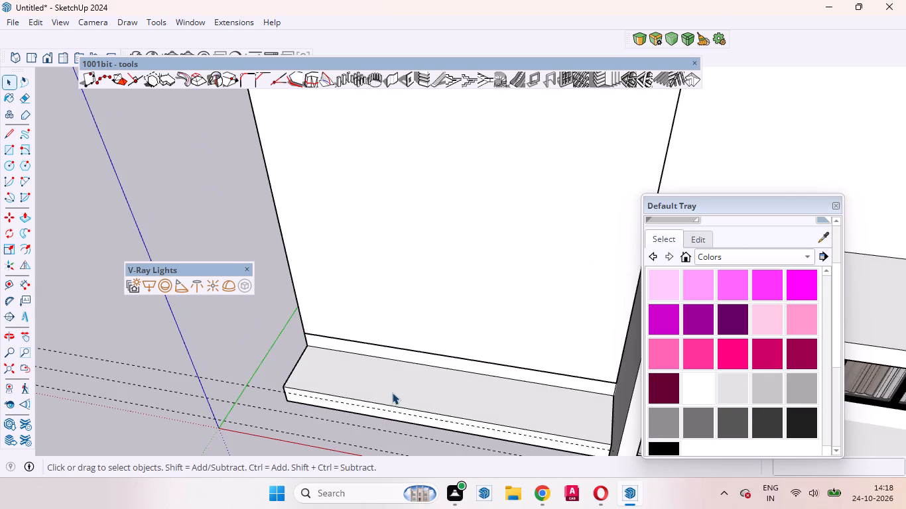
{"action": "double_click", "coordinate": [392, 392]}
{"action": "left_click", "coordinate": [378, 382]}
{"action": "key", "text": "f"}
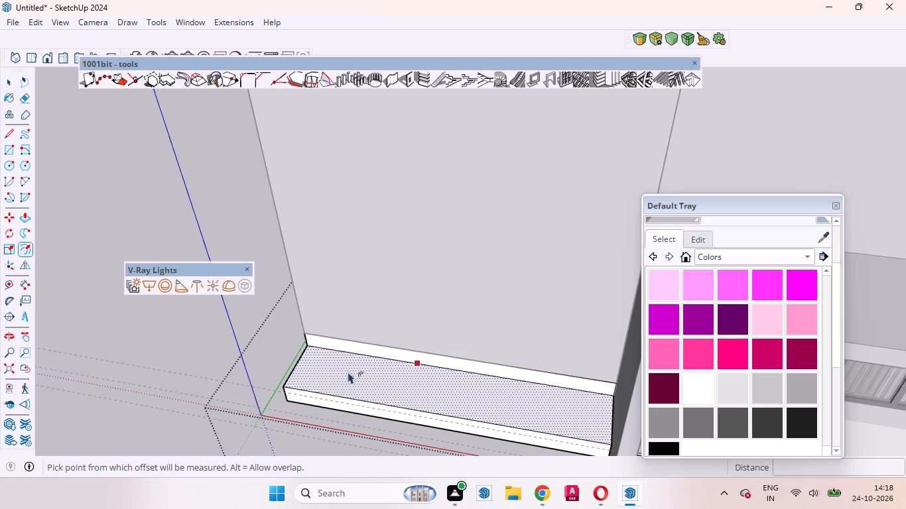
{"action": "left_click", "coordinate": [302, 367]}
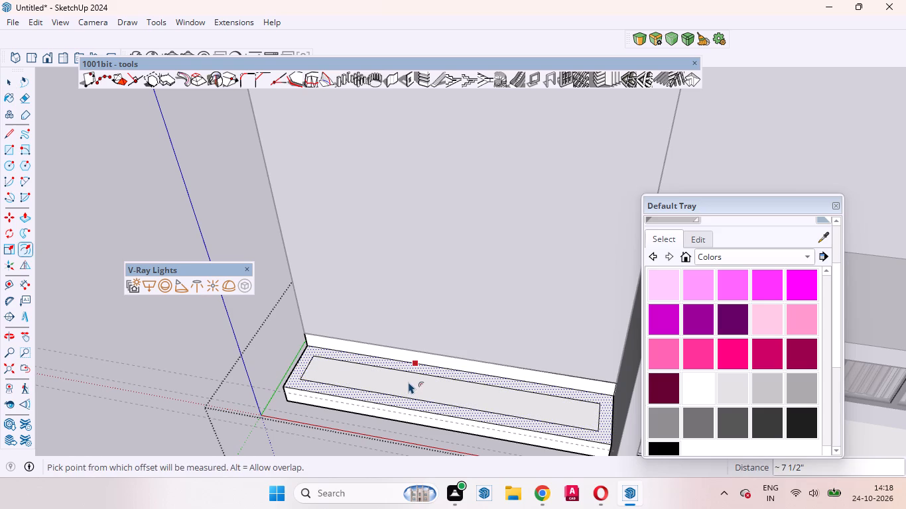
Push the inner top face of the low block down about 7 13/16" to form a planter recess.
{"action": "key", "text": "space"}
{"action": "left_click", "coordinate": [403, 382]}
{"action": "key", "text": "p"}
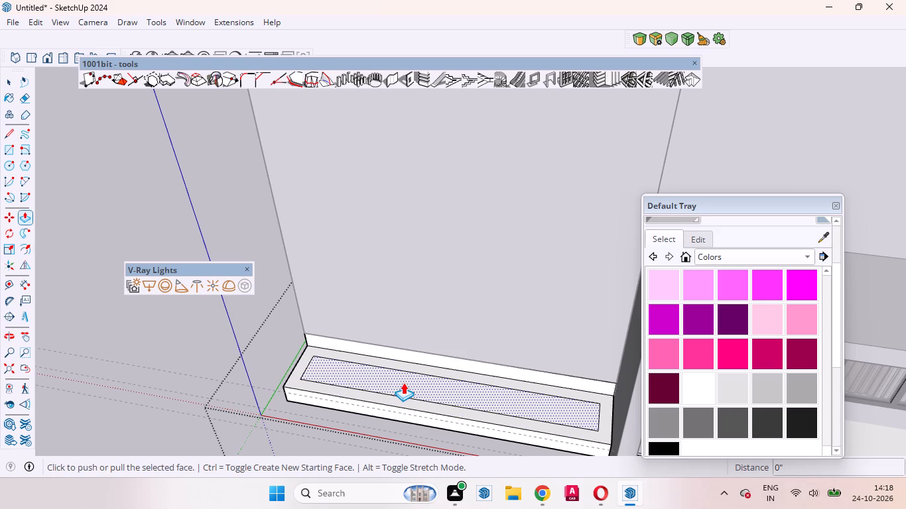
{"action": "left_click", "coordinate": [403, 382]}
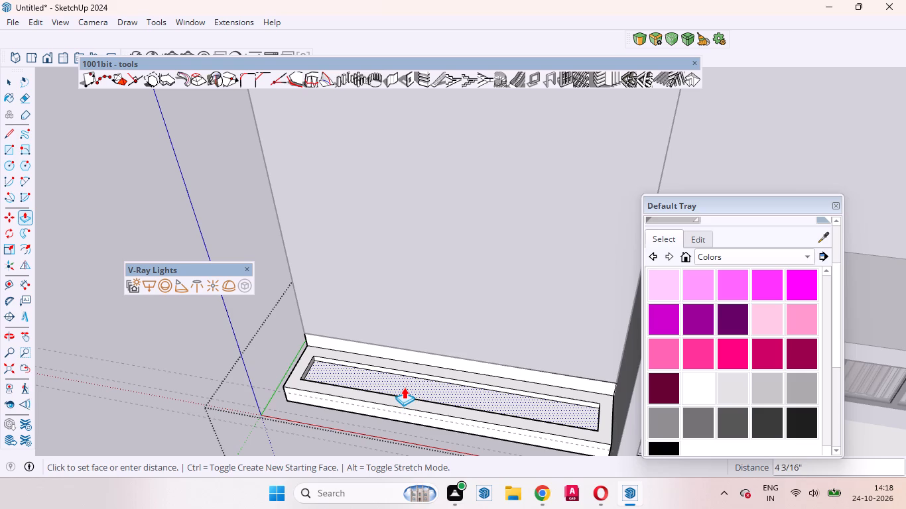
{"action": "left_click", "coordinate": [404, 391]}
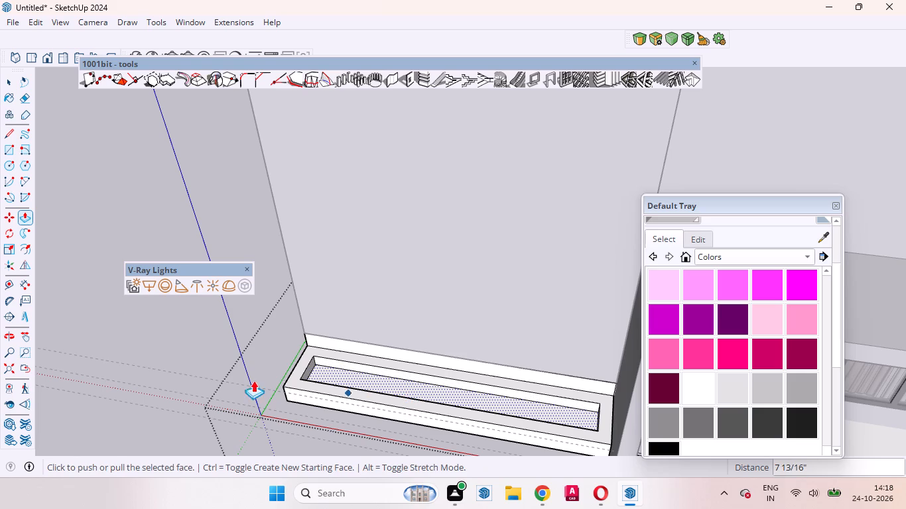
{"action": "key", "text": "space"}
{"action": "left_click", "coordinate": [202, 361]}
Examine the house exterior with the recessed planter block beside the porch.
{"action": "scroll", "coordinate": [300, 327], "scroll_direction": "down", "scroll_amount": 10}
{"action": "middle_click_drag", "start_coordinate": [364, 349], "coordinate": [417, 274]}
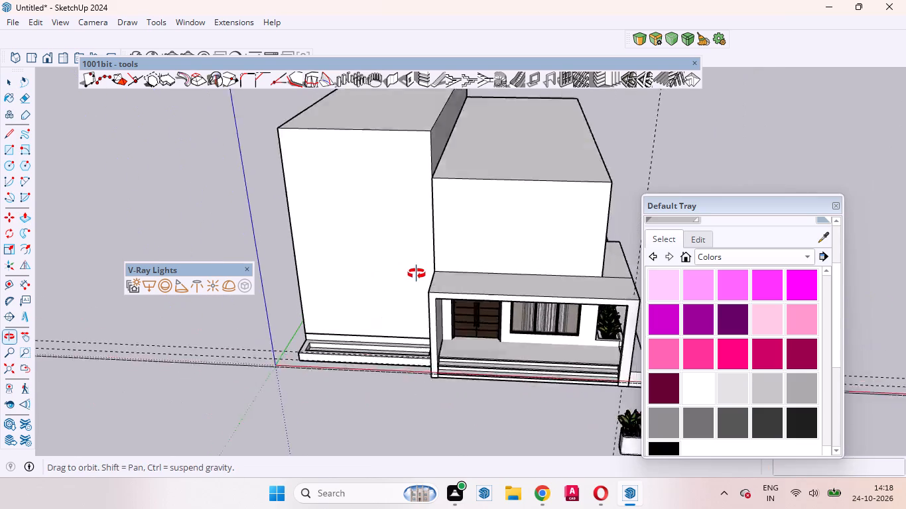
{"action": "middle_click_drag", "start_coordinate": [417, 274], "coordinate": [354, 282]}
{"action": "scroll", "coordinate": [343, 303], "scroll_direction": "down", "scroll_amount": 8}
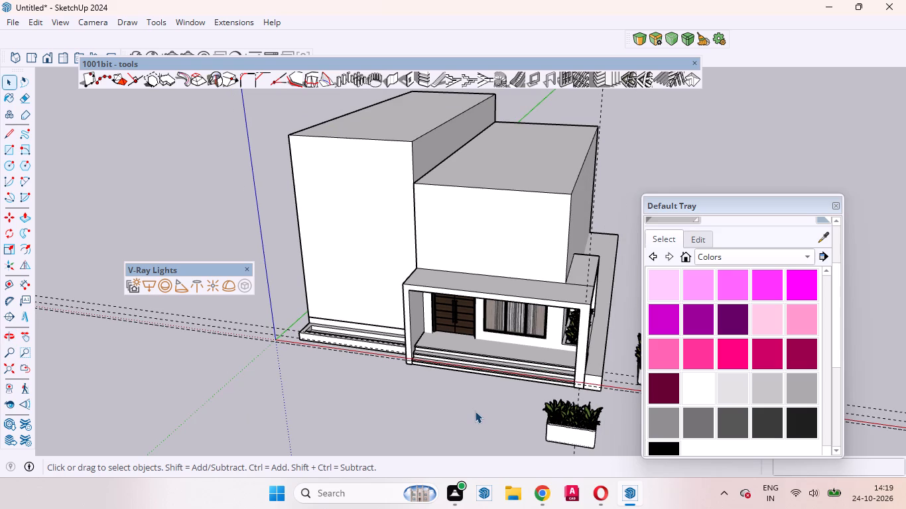
{"action": "scroll", "coordinate": [283, 286], "scroll_direction": "down", "scroll_amount": 6}
{"action": "scroll", "coordinate": [411, 367], "scroll_direction": "up", "scroll_amount": 5}
{"action": "scroll", "coordinate": [288, 339], "scroll_direction": "down", "scroll_amount": 6}
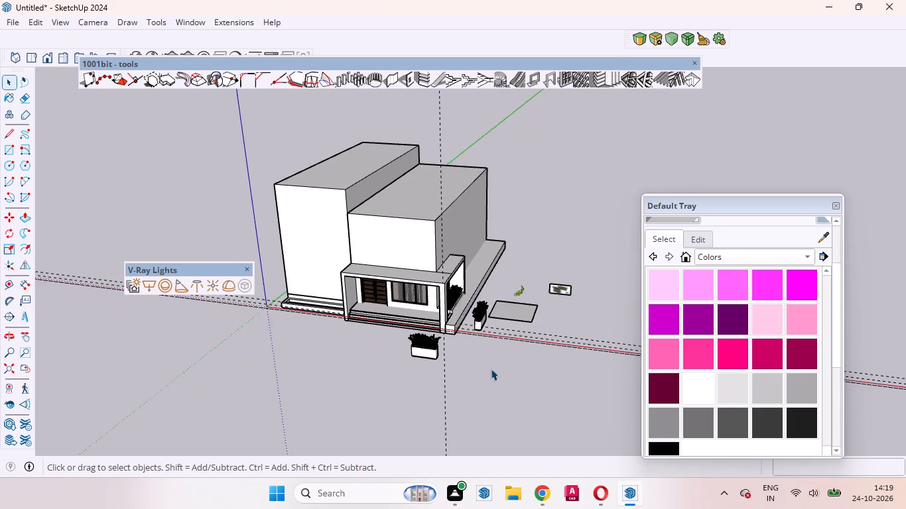
{"action": "scroll", "coordinate": [491, 368], "scroll_direction": "down", "scroll_amount": 3}
{"action": "scroll", "coordinate": [412, 350], "scroll_direction": "up", "scroll_amount": 15}
Scale the height of the box in the planter in front of the porch down to about 0.52.
{"action": "left_click", "coordinate": [466, 382]}
{"action": "scroll", "coordinate": [464, 381], "scroll_direction": "up", "scroll_amount": 2}
{"action": "scroll", "coordinate": [464, 380], "scroll_direction": "down", "scroll_amount": 1}
{"action": "scroll", "coordinate": [464, 380], "scroll_direction": "up", "scroll_amount": 3}
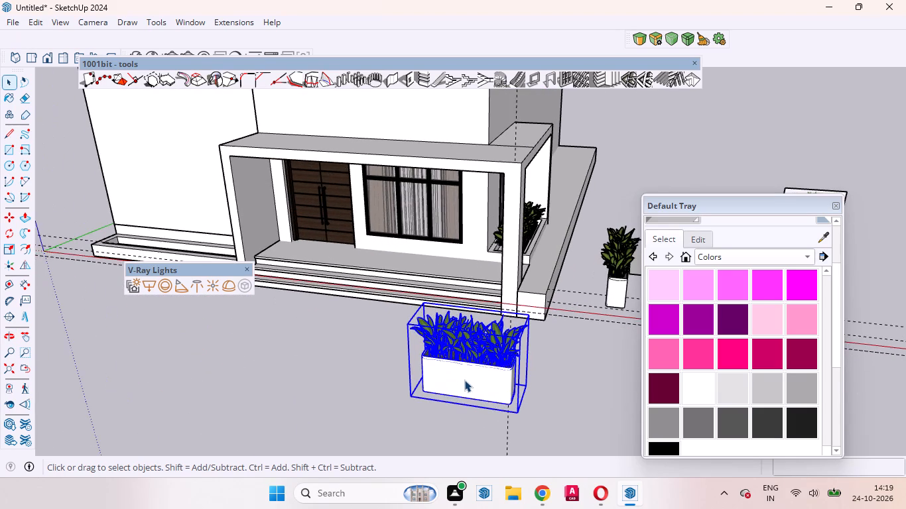
{"action": "triple_click", "coordinate": [465, 380]}
{"action": "key", "text": "s"}
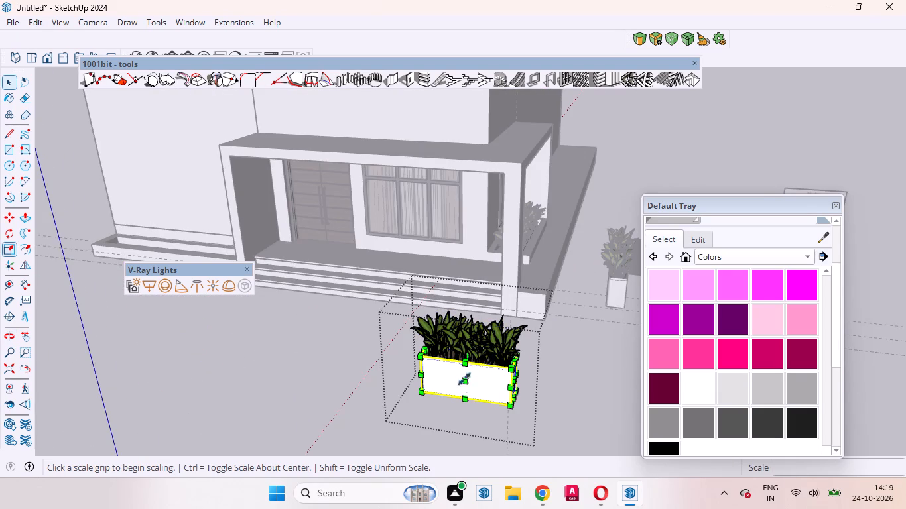
{"action": "left_click", "coordinate": [468, 351]}
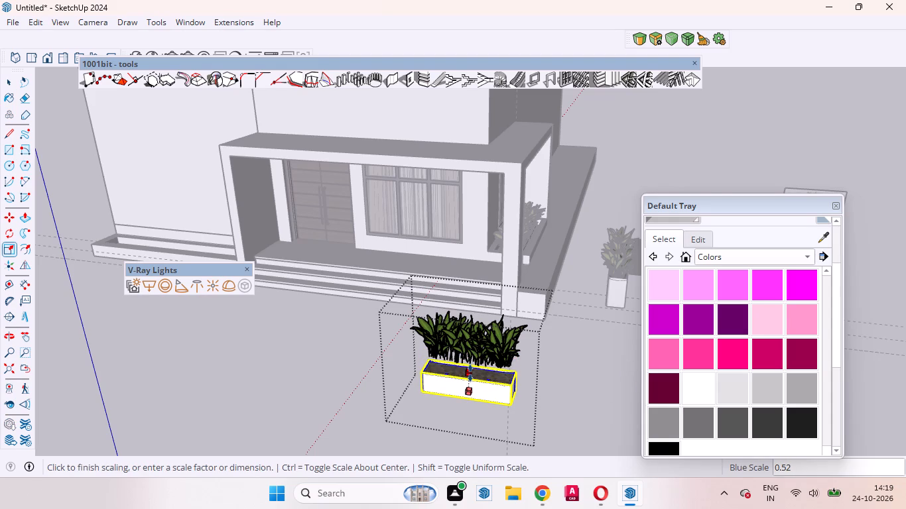
{"action": "left_click", "coordinate": [470, 373]}
{"action": "key", "text": "space"}
Scale the plants in the same planter downward to about 1.50 of their height so they reach into the box.
{"action": "left_click", "coordinate": [477, 342]}
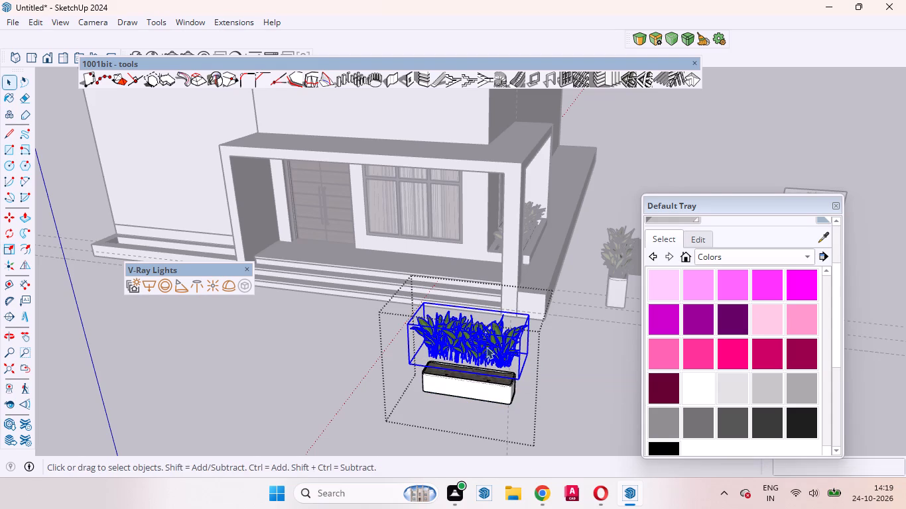
{"action": "key", "text": "s"}
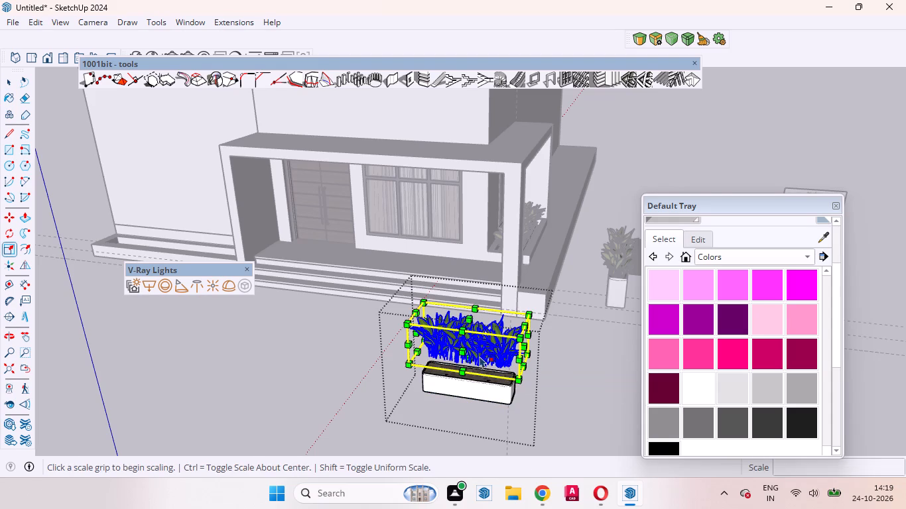
{"action": "left_click", "coordinate": [474, 356]}
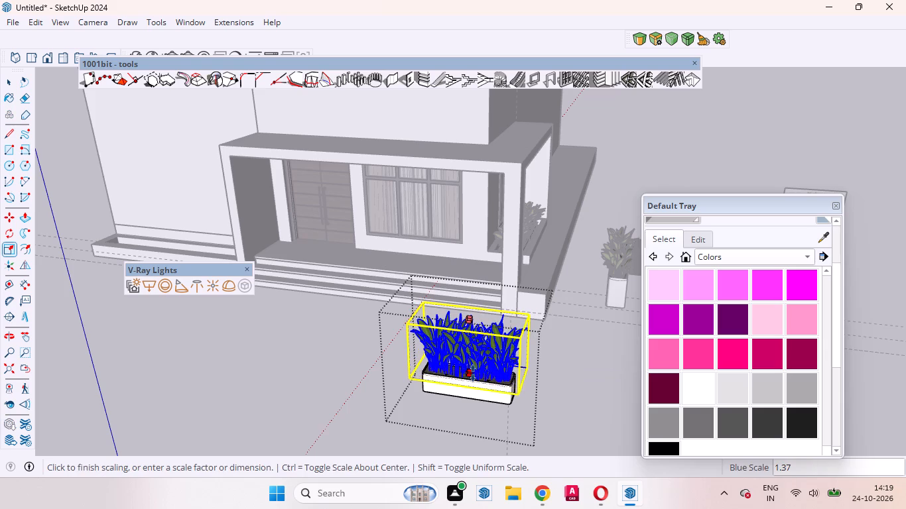
{"action": "left_click", "coordinate": [473, 378]}
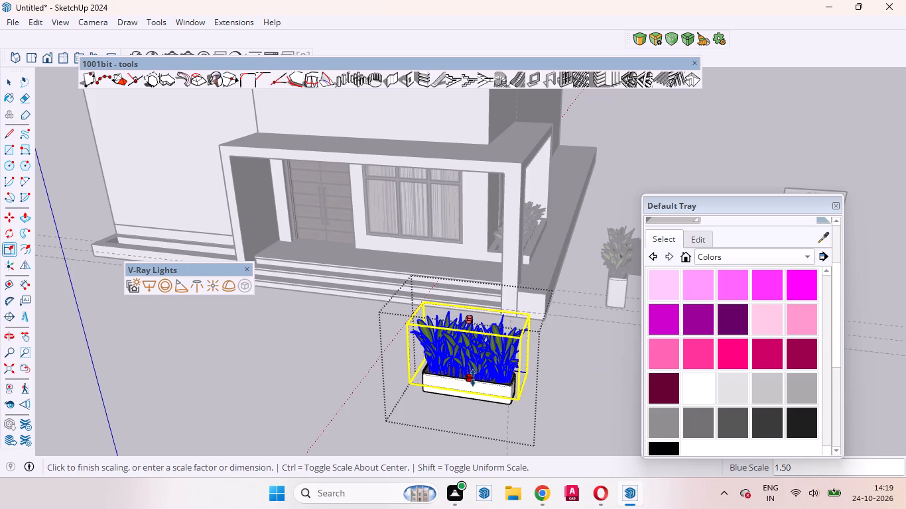
{"action": "key", "text": "space"}
{"action": "left_click", "coordinate": [442, 420]}
{"action": "middle_click_drag", "start_coordinate": [467, 345], "coordinate": [538, 299]}
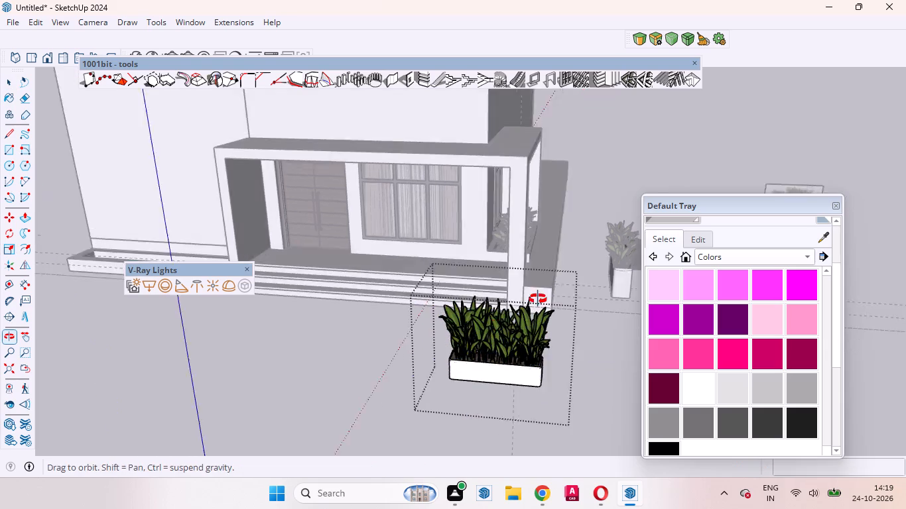
{"action": "middle_click_drag", "start_coordinate": [538, 299], "coordinate": [560, 274]}
{"action": "left_click", "coordinate": [391, 377]}
Move the planter from in front of the porch about 37' 5 9/16" to the outer end of the block's recess.
{"action": "middle_click_drag", "start_coordinate": [401, 370], "coordinate": [388, 481]}
{"action": "scroll", "coordinate": [346, 354], "scroll_direction": "down", "scroll_amount": 4}
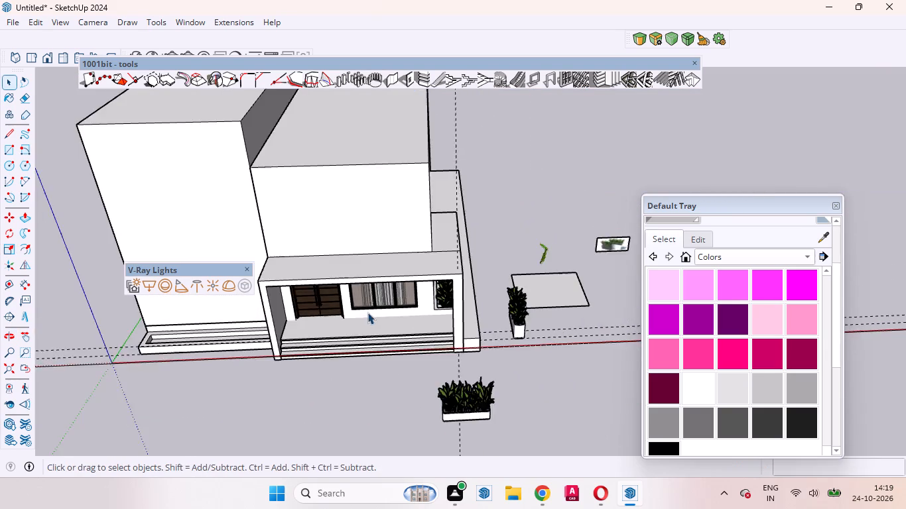
{"action": "scroll", "coordinate": [367, 312], "scroll_direction": "down", "scroll_amount": 5}
{"action": "scroll", "coordinate": [444, 394], "scroll_direction": "up", "scroll_amount": 5}
{"action": "left_click", "coordinate": [432, 357]}
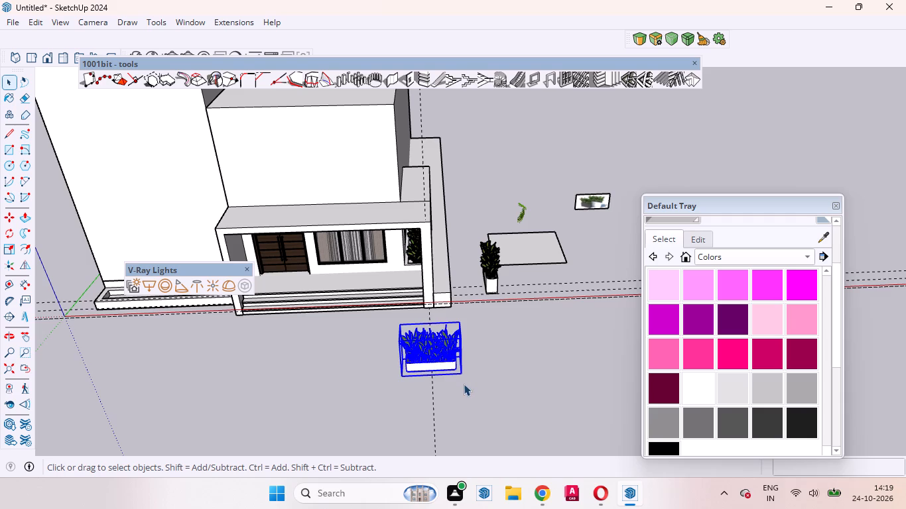
{"action": "key", "text": "m"}
{"action": "scroll", "coordinate": [445, 380], "scroll_direction": "up", "scroll_amount": 10}
{"action": "middle_click_drag", "start_coordinate": [401, 386], "coordinate": [462, 398]}
{"action": "scroll", "coordinate": [462, 398], "scroll_direction": "up", "scroll_amount": 1}
{"action": "left_click", "coordinate": [496, 383]}
{"action": "scroll", "coordinate": [489, 379], "scroll_direction": "down", "scroll_amount": 5}
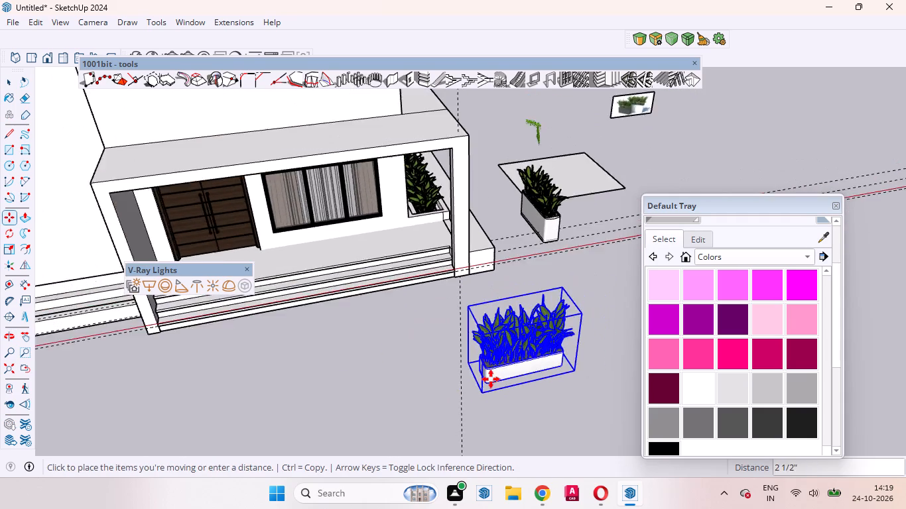
{"action": "scroll", "coordinate": [491, 379], "scroll_direction": "down", "scroll_amount": 20}
{"action": "scroll", "coordinate": [352, 388], "scroll_direction": "up", "scroll_amount": 14}
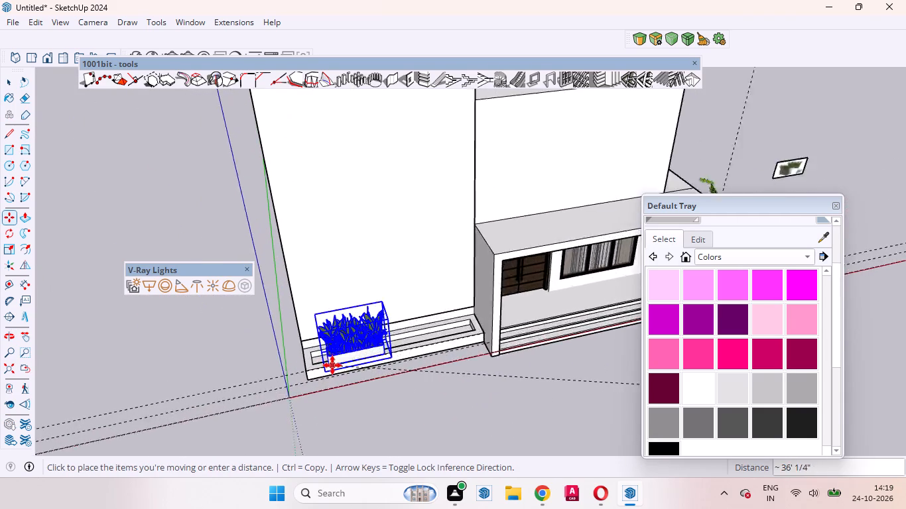
{"action": "scroll", "coordinate": [332, 365], "scroll_direction": "up", "scroll_amount": 5}
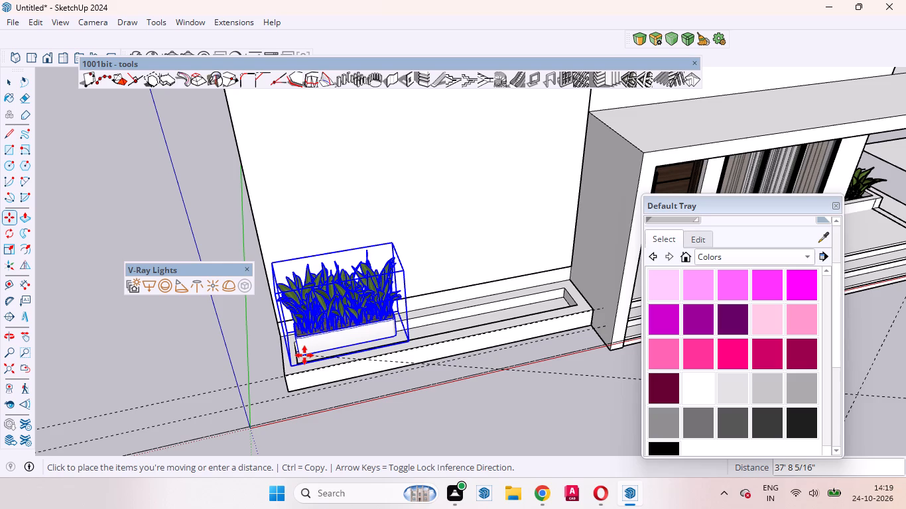
{"action": "scroll", "coordinate": [304, 355], "scroll_direction": "up", "scroll_amount": 9}
{"action": "left_click", "coordinate": [312, 365]}
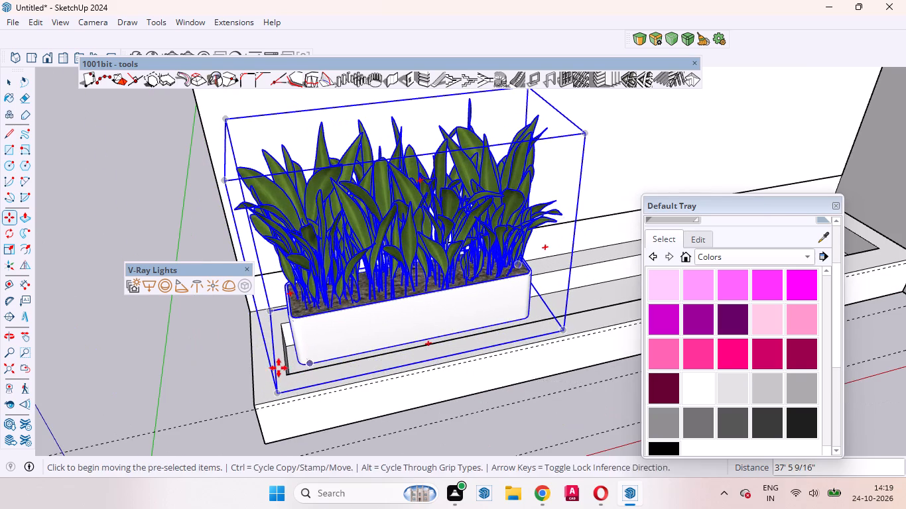
Shift the planter about 5 1/16" across the recess toward the tall wall.
{"action": "middle_click_drag", "start_coordinate": [279, 368], "coordinate": [539, 342]}
{"action": "scroll", "coordinate": [461, 372], "scroll_direction": "up", "scroll_amount": 4}
{"action": "scroll", "coordinate": [481, 325], "scroll_direction": "down", "scroll_amount": 5}
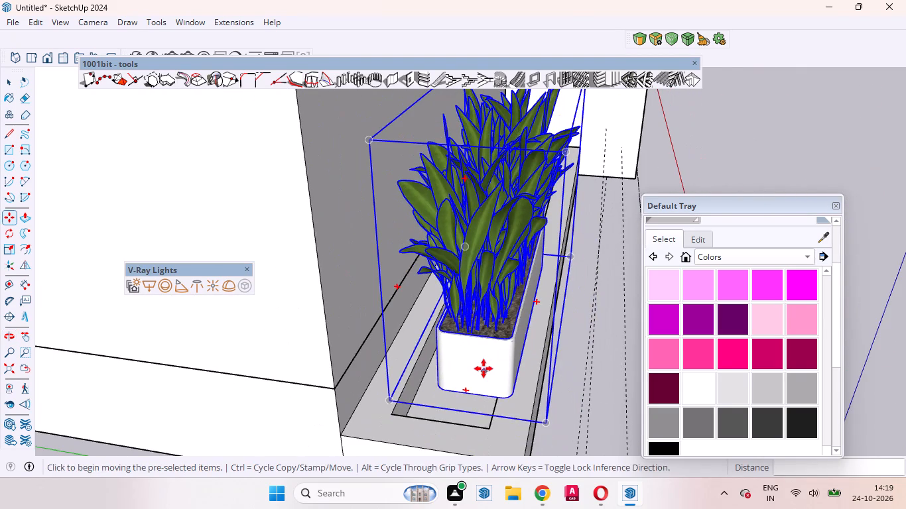
{"action": "left_click", "coordinate": [484, 368]}
{"action": "left_click", "coordinate": [457, 365]}
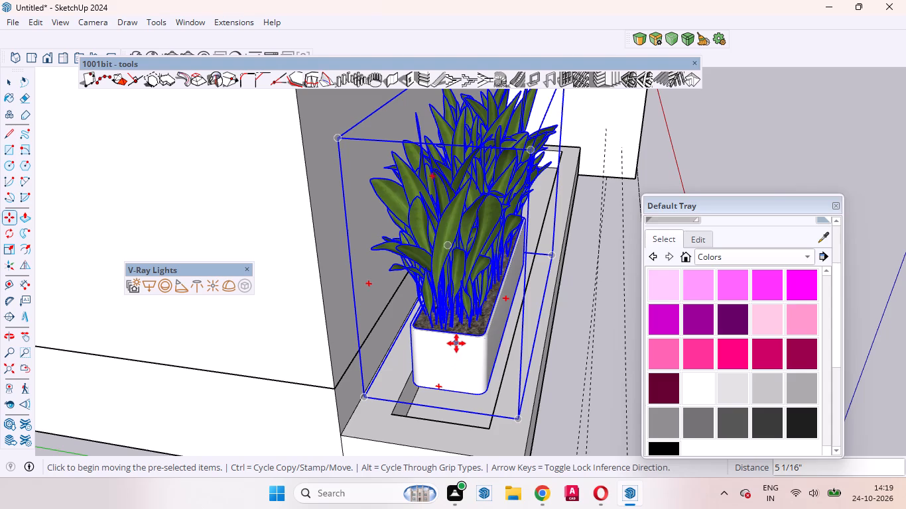
Lower the planter about 1' 5 3/4" so its box sits inside the block's recess.
{"action": "left_click", "coordinate": [455, 340]}
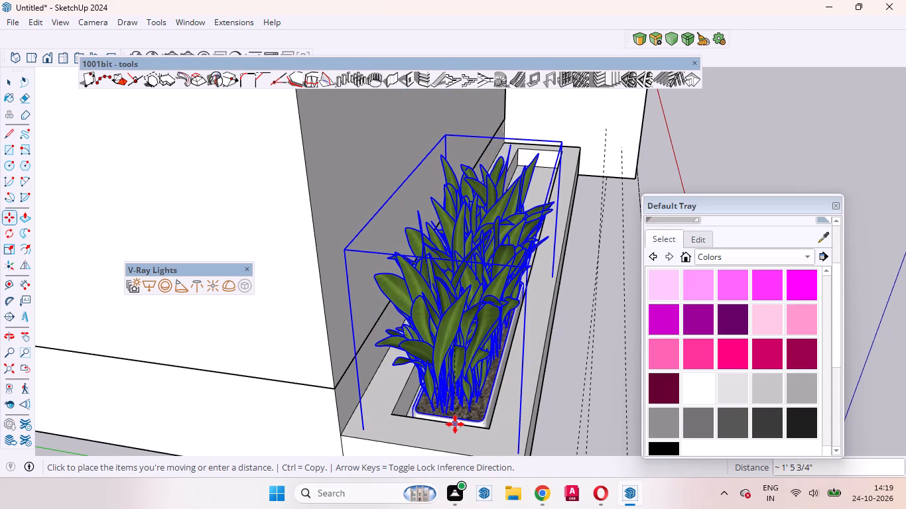
{"action": "left_click", "coordinate": [455, 424]}
Copy the planter about 4' 7 3/4" along the red axis toward the porch, within the recess.
{"action": "middle_click_drag", "start_coordinate": [461, 402], "coordinate": [140, 331]}
{"action": "scroll", "coordinate": [206, 286], "scroll_direction": "down", "scroll_amount": 5}
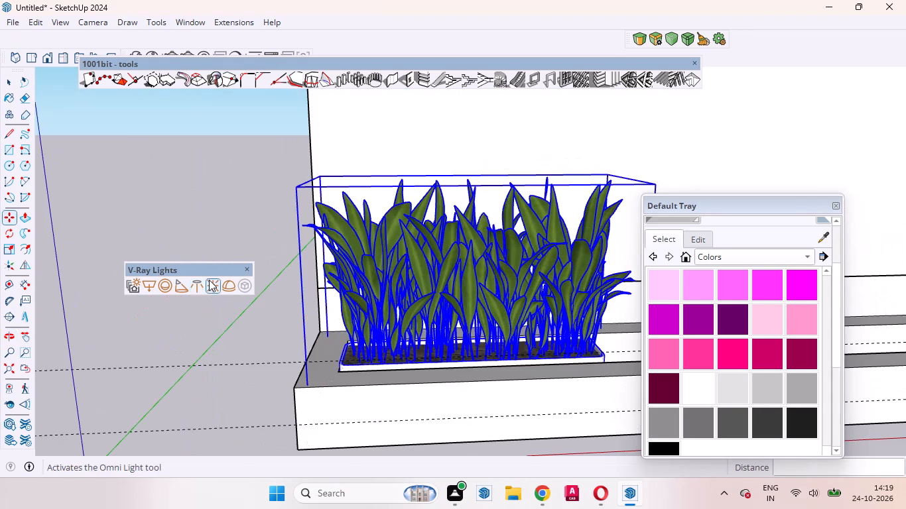
{"action": "scroll", "coordinate": [209, 280], "scroll_direction": "down", "scroll_amount": 4}
{"action": "scroll", "coordinate": [200, 341], "scroll_direction": "down", "scroll_amount": 9}
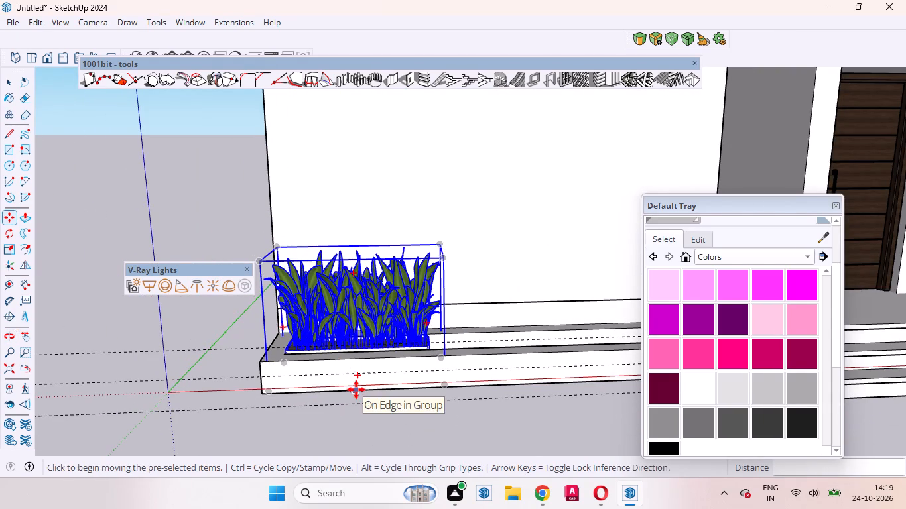
{"action": "key", "text": "m"}
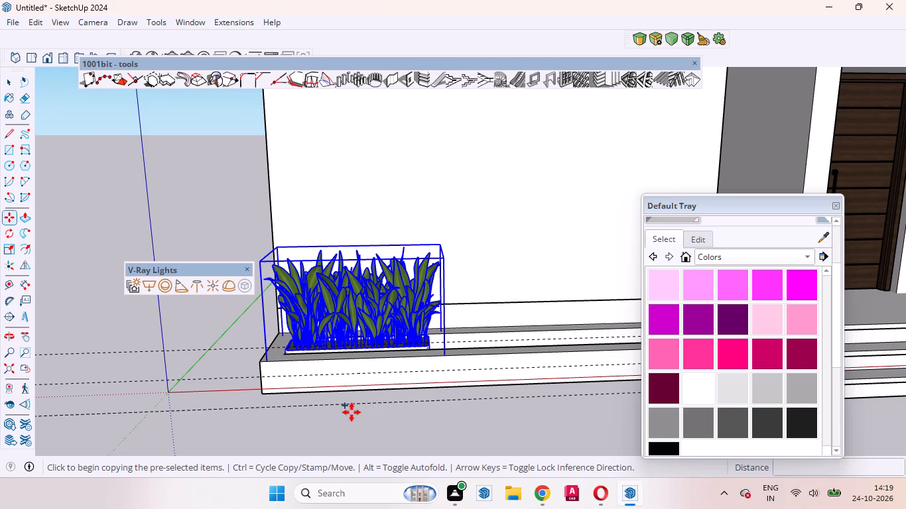
{"action": "left_click", "coordinate": [357, 412]}
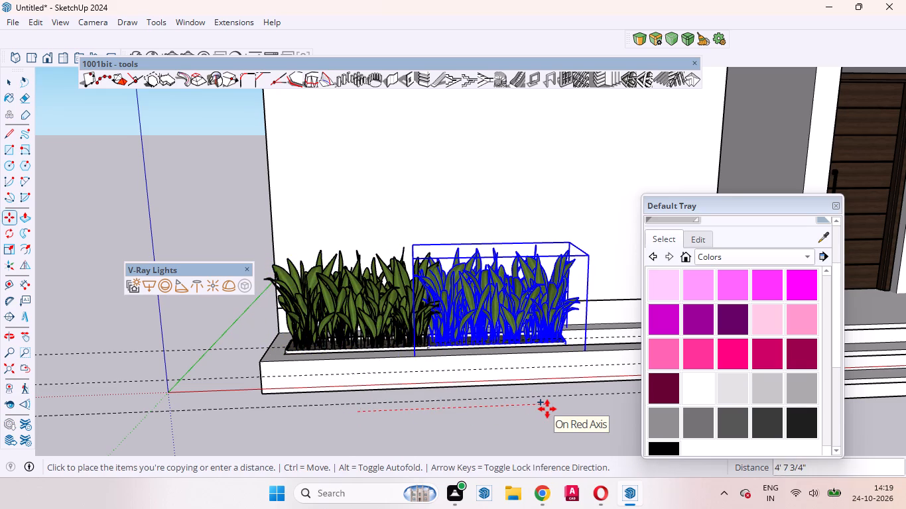
{"action": "left_click", "coordinate": [547, 409]}
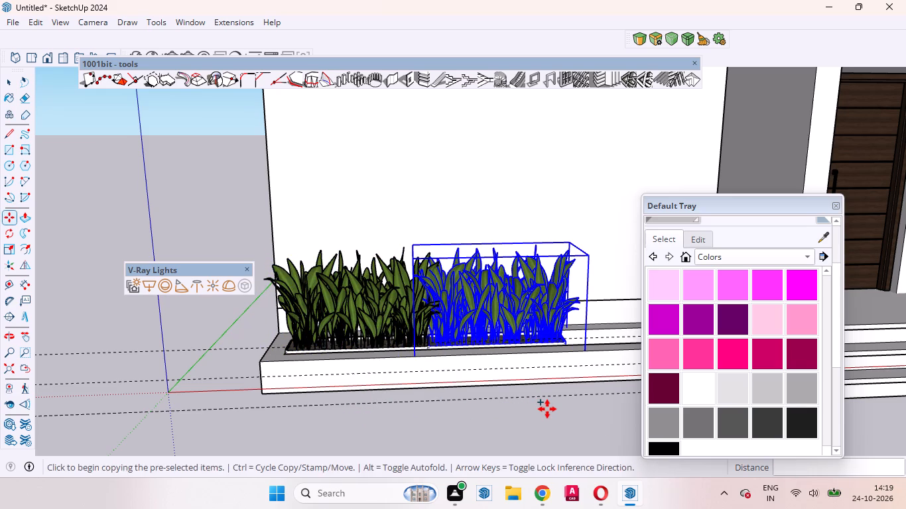
Copy the second planter about 5' 2 9/16" along the red axis to the recess's porch end, and clear the selection.
{"action": "left_click", "coordinate": [547, 409]}
{"action": "scroll", "coordinate": [458, 418], "scroll_direction": "down", "scroll_amount": 7}
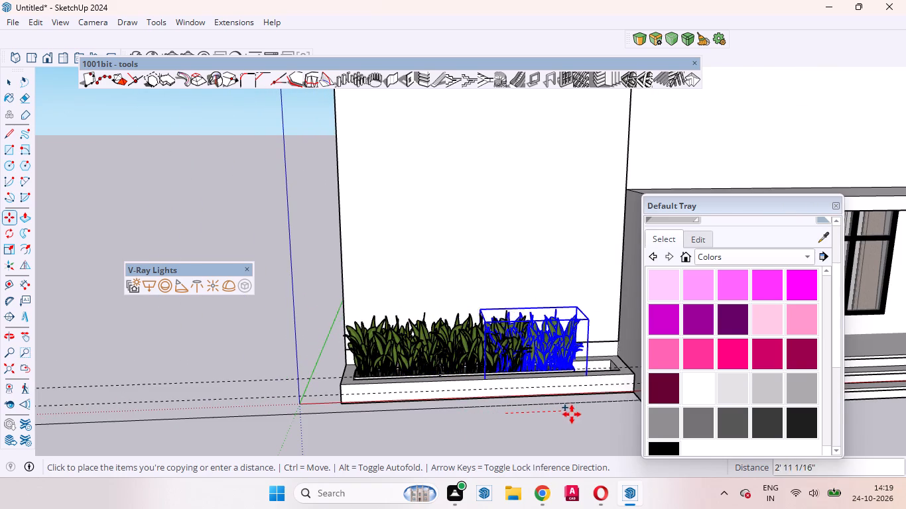
{"action": "left_click", "coordinate": [616, 408]}
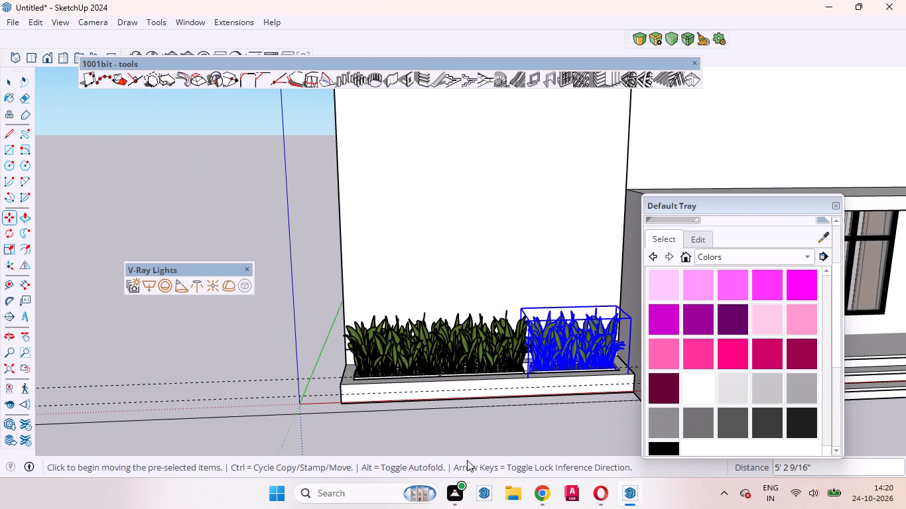
{"action": "key", "text": "space"}
{"action": "left_click", "coordinate": [220, 355]}
Examine the planted bed and the house front from above, from the front and from the porch corner.
{"action": "middle_click_drag", "start_coordinate": [413, 320], "coordinate": [308, 443]}
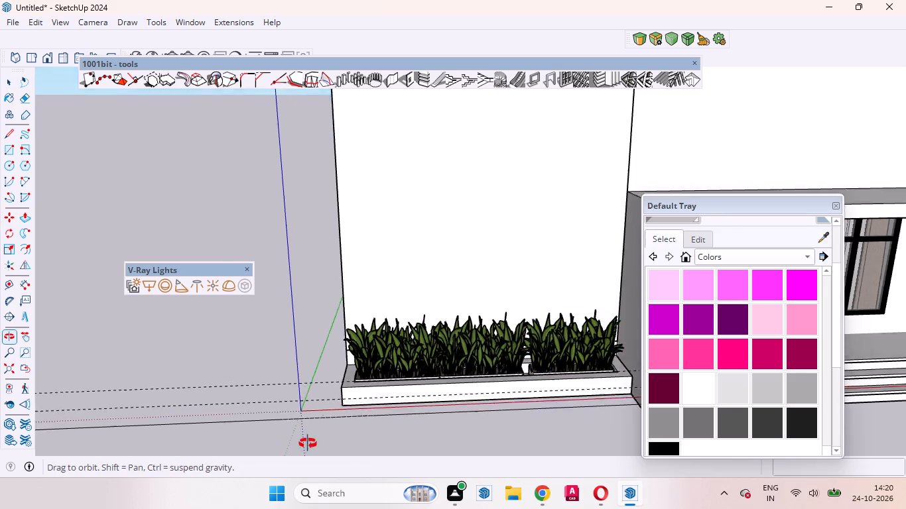
{"action": "middle_click_drag", "start_coordinate": [308, 443], "coordinate": [219, 447]}
{"action": "scroll", "coordinate": [351, 321], "scroll_direction": "down", "scroll_amount": 14}
{"action": "middle_click_drag", "start_coordinate": [383, 350], "coordinate": [525, 191]}
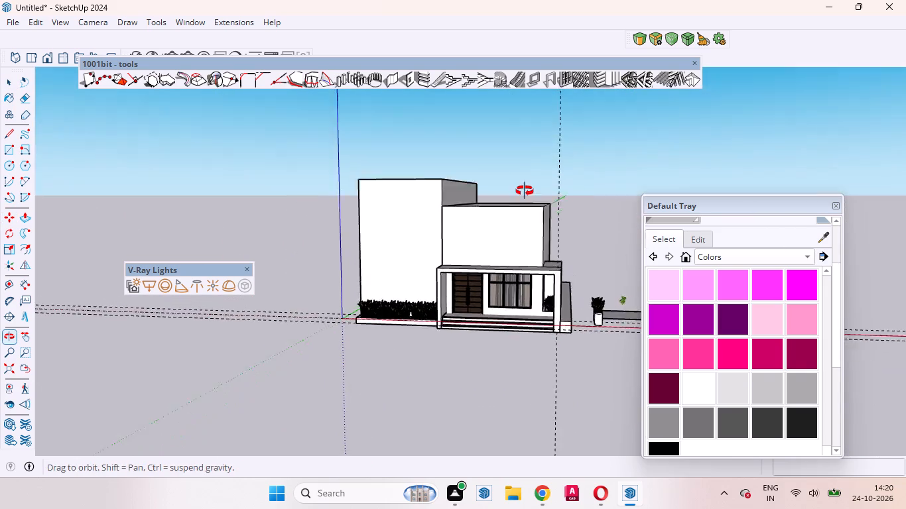
{"action": "middle_click_drag", "start_coordinate": [525, 191], "coordinate": [525, 190]}
{"action": "scroll", "coordinate": [452, 245], "scroll_direction": "up", "scroll_amount": 6}
{"action": "middle_click_drag", "start_coordinate": [438, 309], "coordinate": [484, 274]}
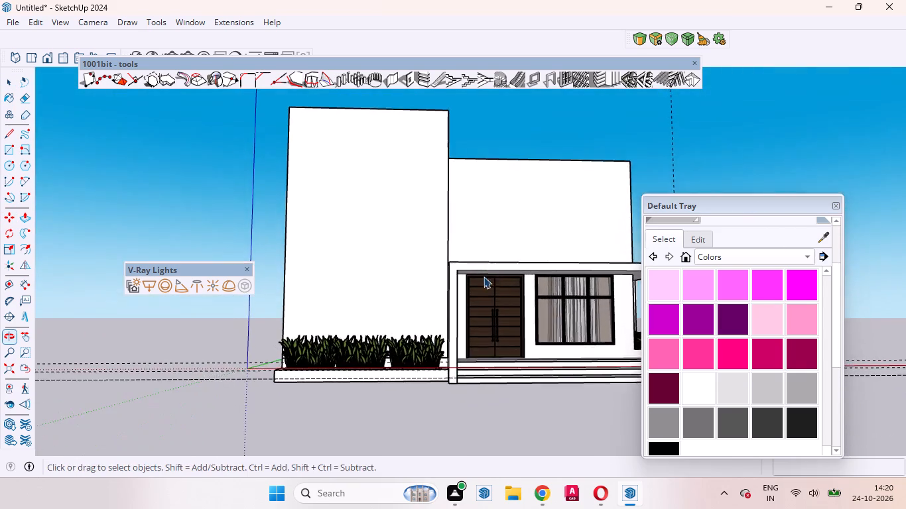
{"action": "scroll", "coordinate": [222, 384], "scroll_direction": "up", "scroll_amount": 9}
{"action": "scroll", "coordinate": [241, 374], "scroll_direction": "down", "scroll_amount": 5}
{"action": "middle_click_drag", "start_coordinate": [358, 382], "coordinate": [357, 385]}
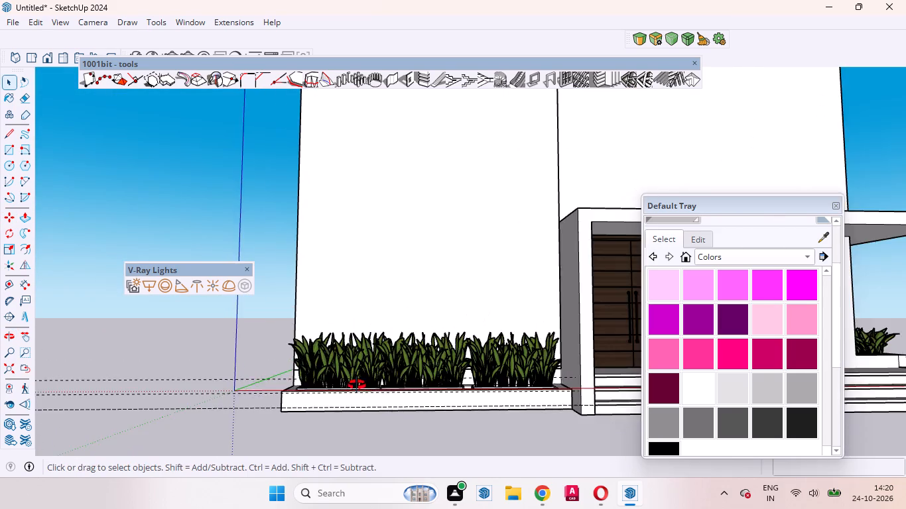
{"action": "middle_click_drag", "start_coordinate": [357, 385], "coordinate": [188, 497]}
{"action": "scroll", "coordinate": [188, 491], "scroll_direction": "up", "scroll_amount": 1}
{"action": "scroll", "coordinate": [243, 383], "scroll_direction": "down", "scroll_amount": 4}
{"action": "scroll", "coordinate": [318, 357], "scroll_direction": "up", "scroll_amount": 1}
{"action": "middle_click_drag", "start_coordinate": [322, 379], "coordinate": [482, 508]}
{"action": "middle_click", "coordinate": [483, 508]}
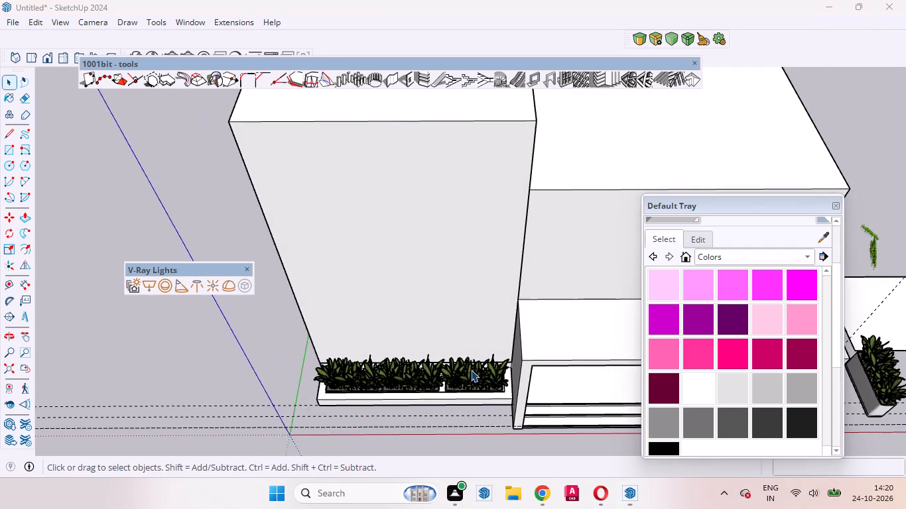
{"action": "scroll", "coordinate": [470, 368], "scroll_direction": "up", "scroll_amount": 16}
{"action": "middle_click_drag", "start_coordinate": [464, 385], "coordinate": [464, 469]}
{"action": "scroll", "coordinate": [320, 296], "scroll_direction": "down", "scroll_amount": 6}
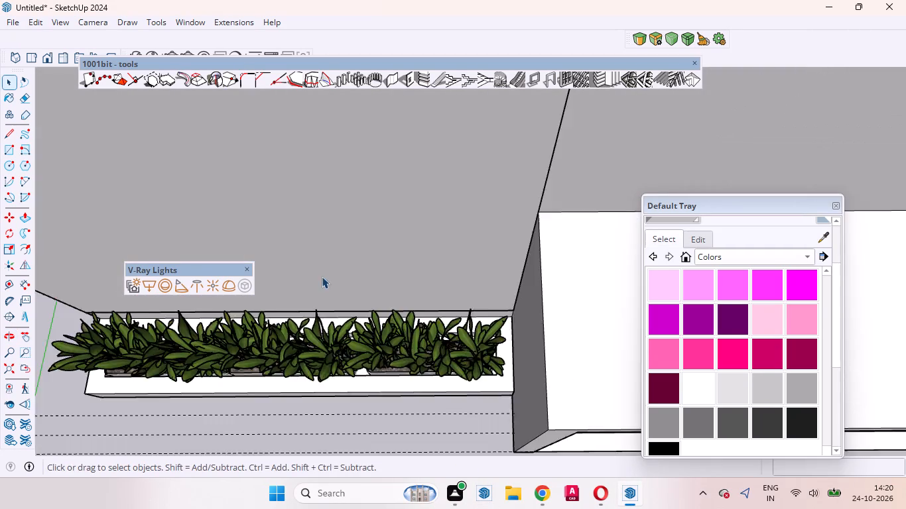
{"action": "scroll", "coordinate": [322, 276], "scroll_direction": "down", "scroll_amount": 16}
{"action": "scroll", "coordinate": [357, 358], "scroll_direction": "up", "scroll_amount": 1}
{"action": "middle_click_drag", "start_coordinate": [357, 358], "coordinate": [300, 192]}
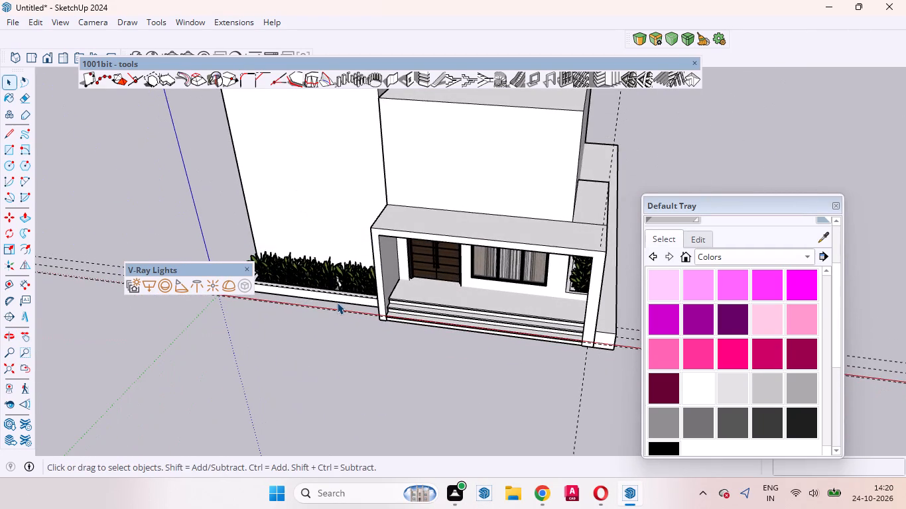
{"action": "scroll", "coordinate": [342, 321], "scroll_direction": "down", "scroll_amount": 5}
{"action": "middle_click_drag", "start_coordinate": [441, 333], "coordinate": [353, 239]}
{"action": "scroll", "coordinate": [361, 249], "scroll_direction": "up", "scroll_amount": 9}
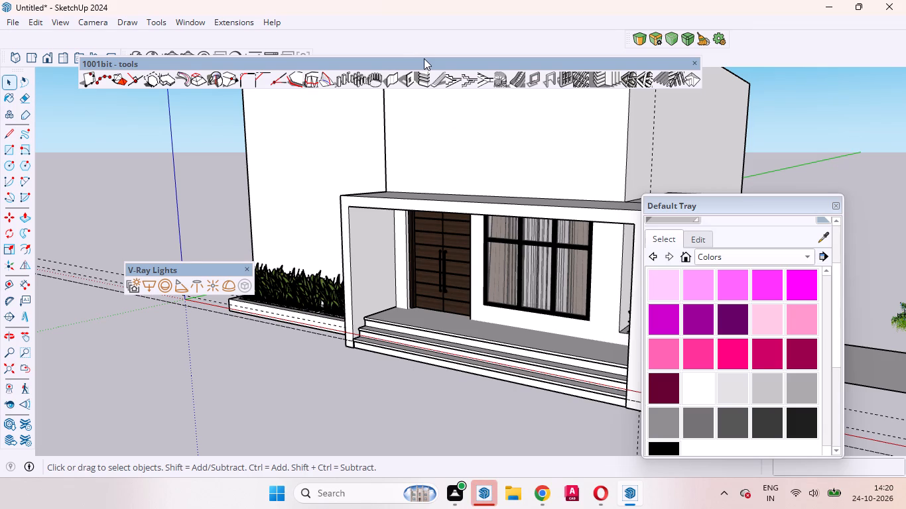
{"action": "scroll", "coordinate": [367, 276], "scroll_direction": "down", "scroll_amount": 5}
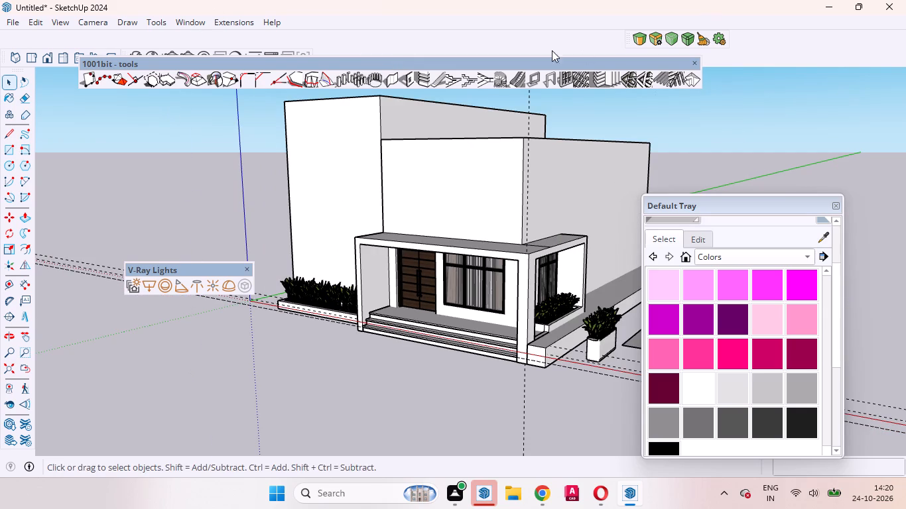
Show the Lightbeans plugin's tools and open the Lightbeans Textures Library, repositioning its window over the model.
{"action": "right_click", "coordinate": [441, 10]}
{"action": "left_click", "coordinate": [434, 44]}
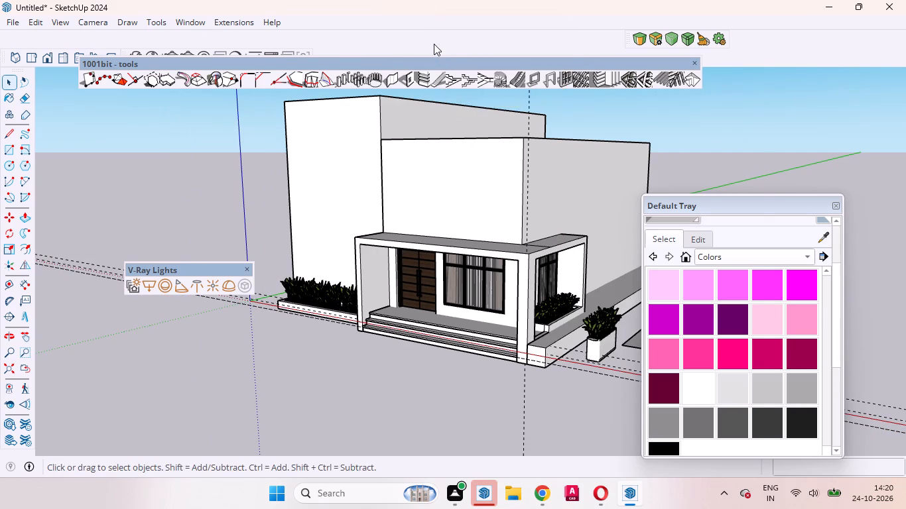
{"action": "right_click", "coordinate": [434, 44]}
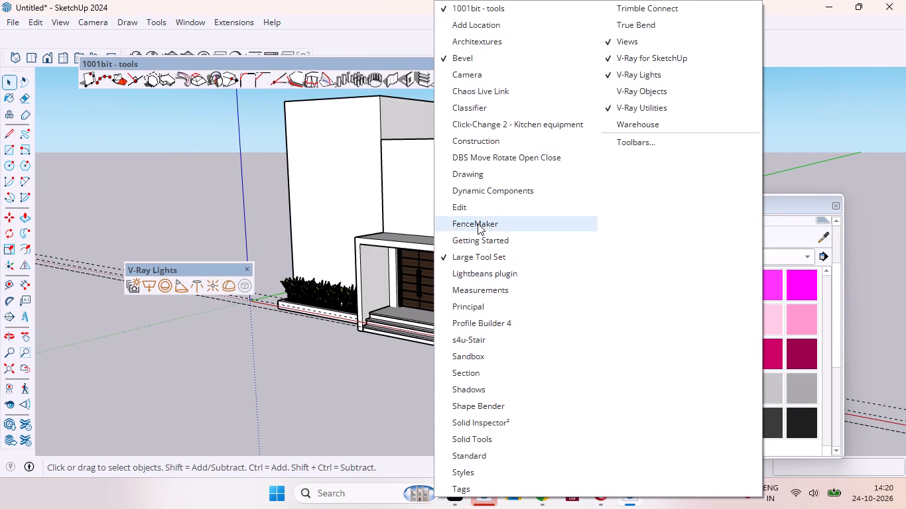
{"action": "left_click", "coordinate": [478, 272]}
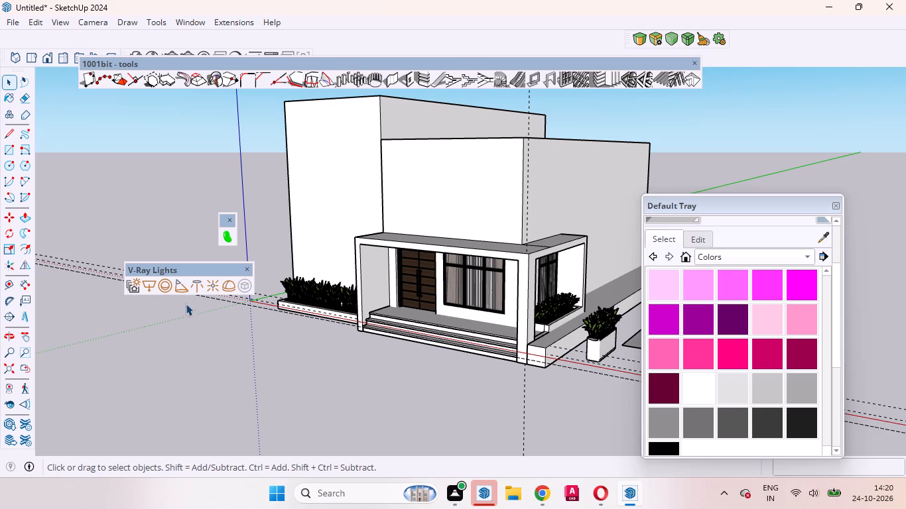
{"action": "left_click", "coordinate": [232, 232]}
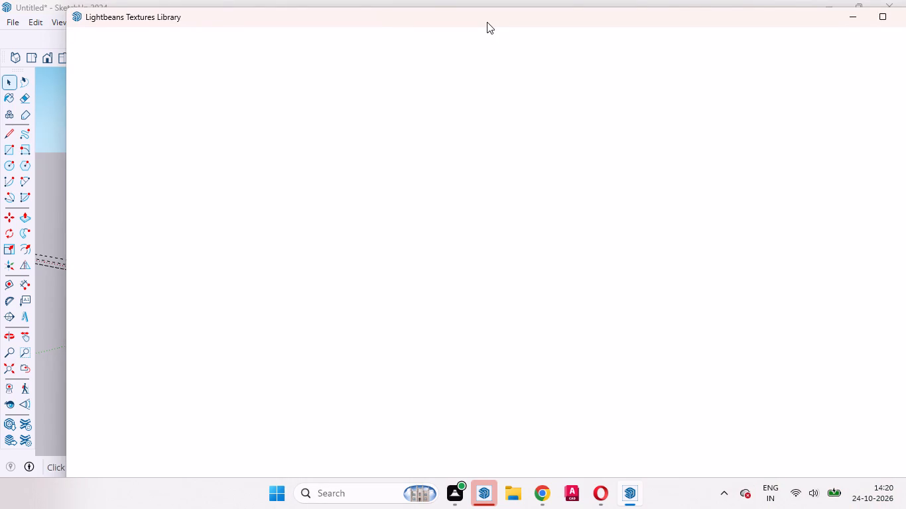
{"action": "left_click_drag", "start_coordinate": [487, 22], "coordinate": [426, 42]}
{"action": "left_click_drag", "start_coordinate": [549, 34], "coordinate": [553, 31]}
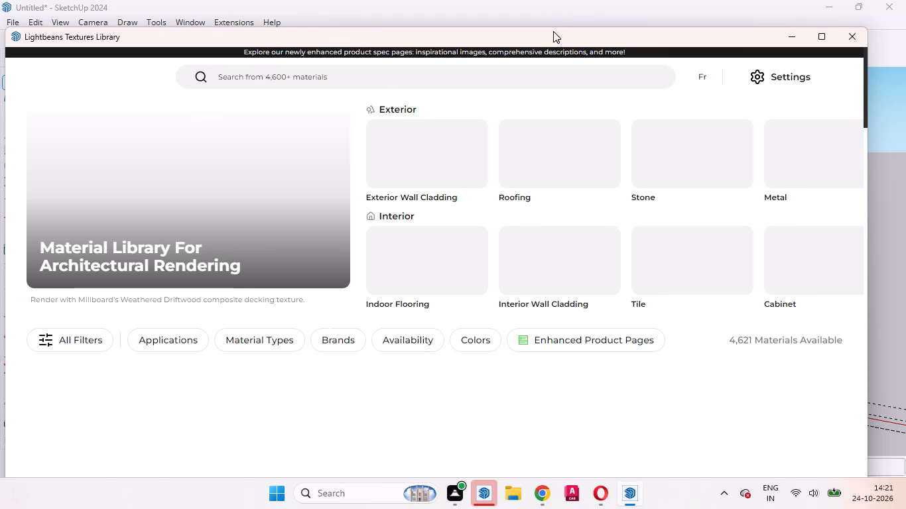
{"action": "left_click_drag", "start_coordinate": [553, 31], "coordinate": [573, 14]}
Search the Lightbeans library for "marbel" materials.
{"action": "left_click", "coordinate": [387, 57]}
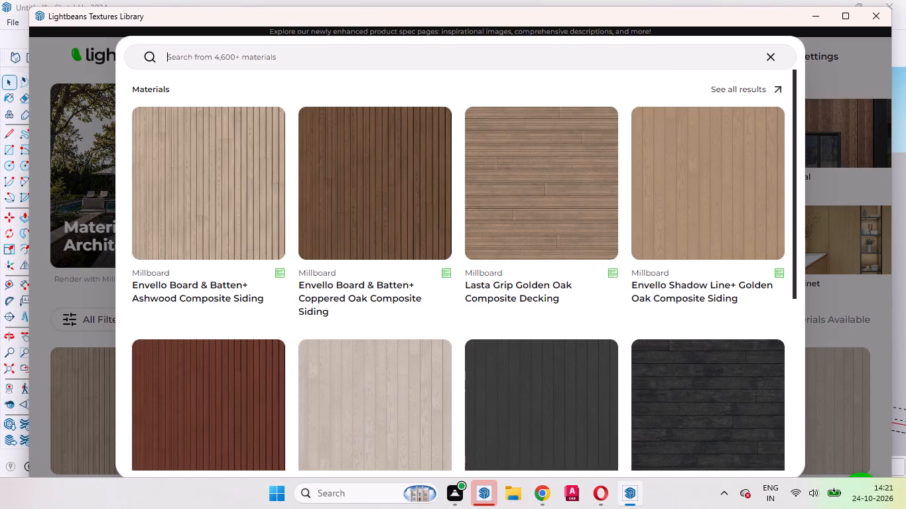
{"action": "type", "text": "marb"}
{"action": "key", "text": "e"}
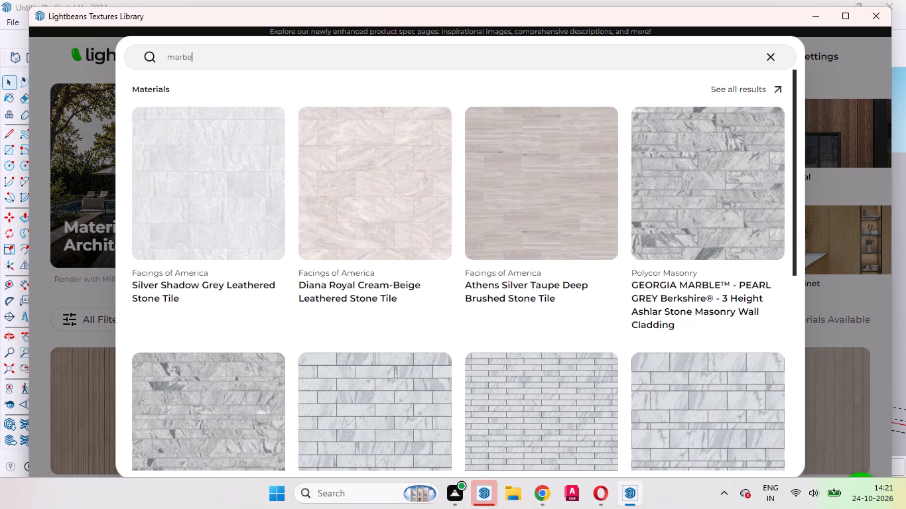
{"action": "key", "text": "l"}
{"action": "key", "text": "Return"}
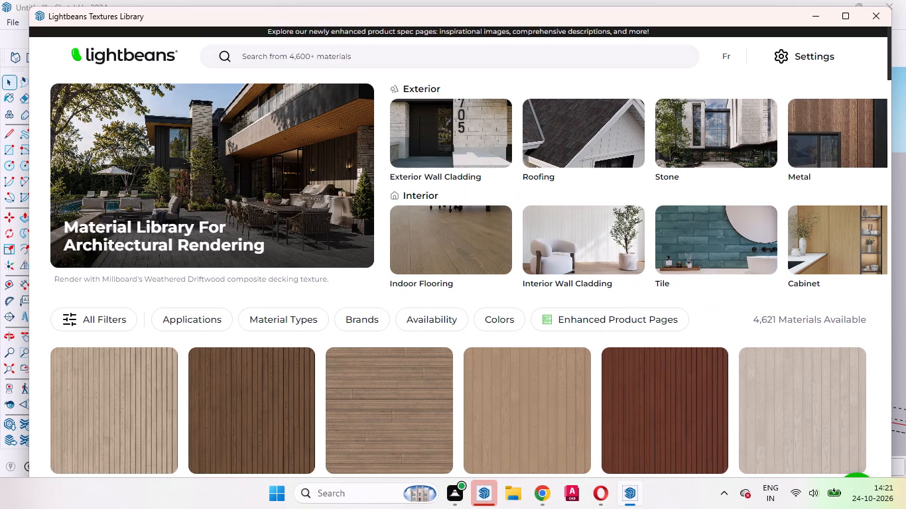
Browse the "marbel" results and download the GEORGIA MARBLE - PEARL GREY Stacked Bond (12x24) Stone Paver by Polycor Pavers.
{"action": "scroll", "coordinate": [377, 146], "scroll_direction": "down", "scroll_amount": 2}
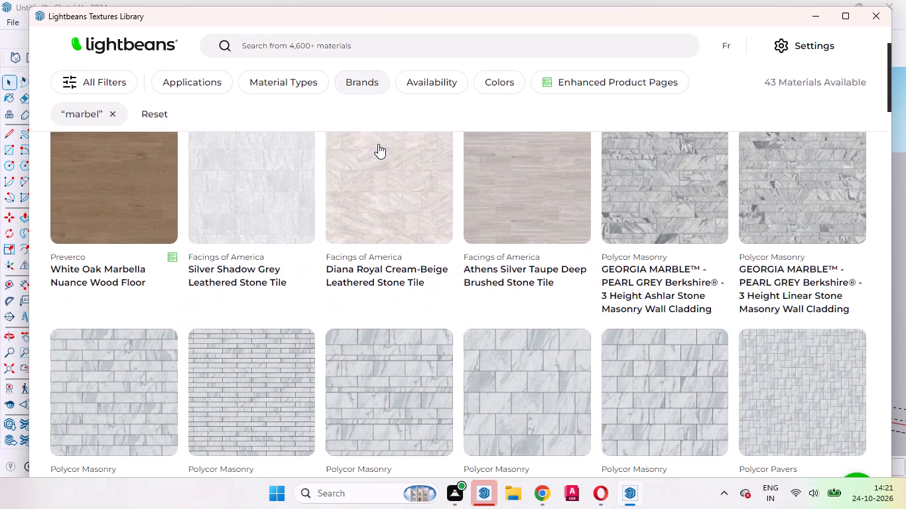
{"action": "scroll", "coordinate": [385, 137], "scroll_direction": "down", "scroll_amount": 1}
{"action": "scroll", "coordinate": [410, 175], "scroll_direction": "up", "scroll_amount": 2}
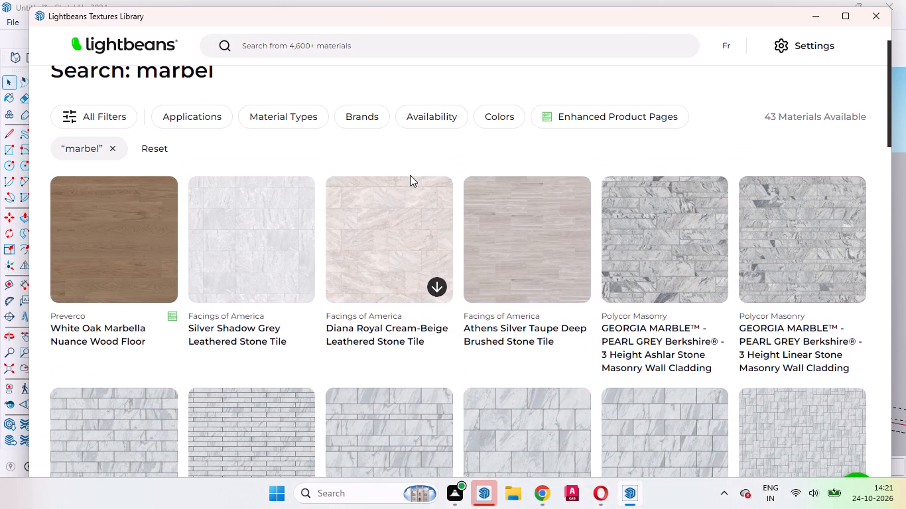
{"action": "scroll", "coordinate": [410, 175], "scroll_direction": "down", "scroll_amount": 2}
{"action": "scroll", "coordinate": [410, 175], "scroll_direction": "up", "scroll_amount": 1}
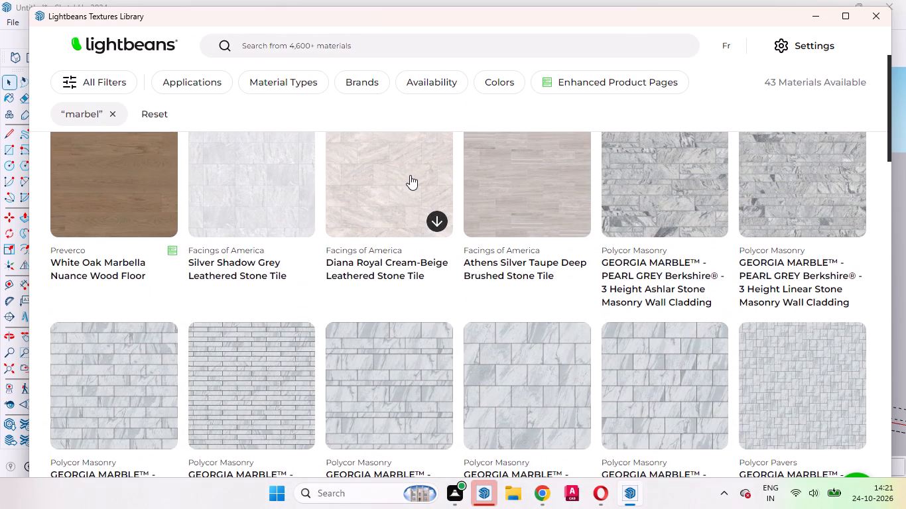
{"action": "scroll", "coordinate": [410, 175], "scroll_direction": "down", "scroll_amount": 5}
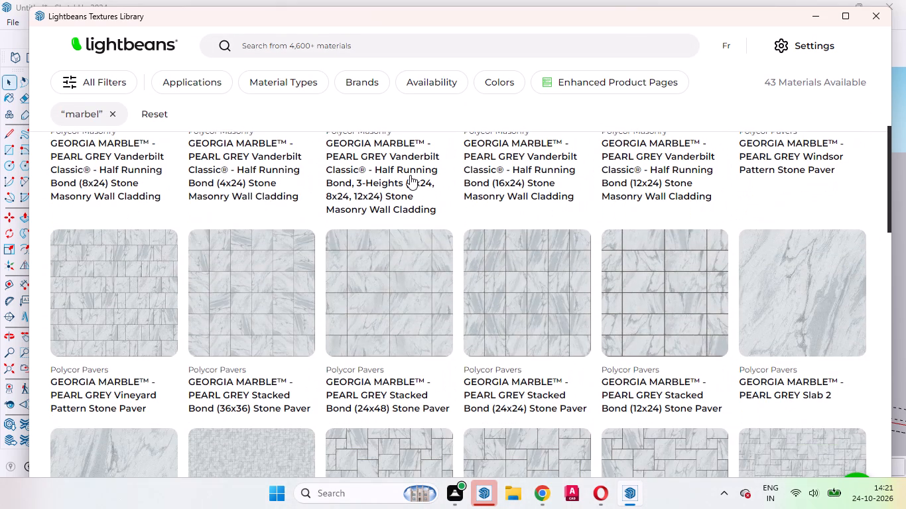
{"action": "scroll", "coordinate": [410, 175], "scroll_direction": "down", "scroll_amount": 1}
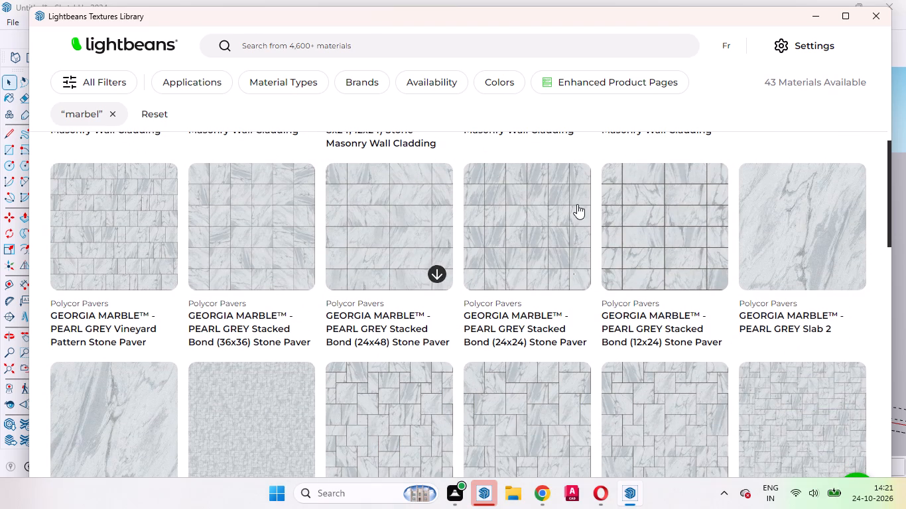
{"action": "scroll", "coordinate": [478, 237], "scroll_direction": "down", "scroll_amount": 2}
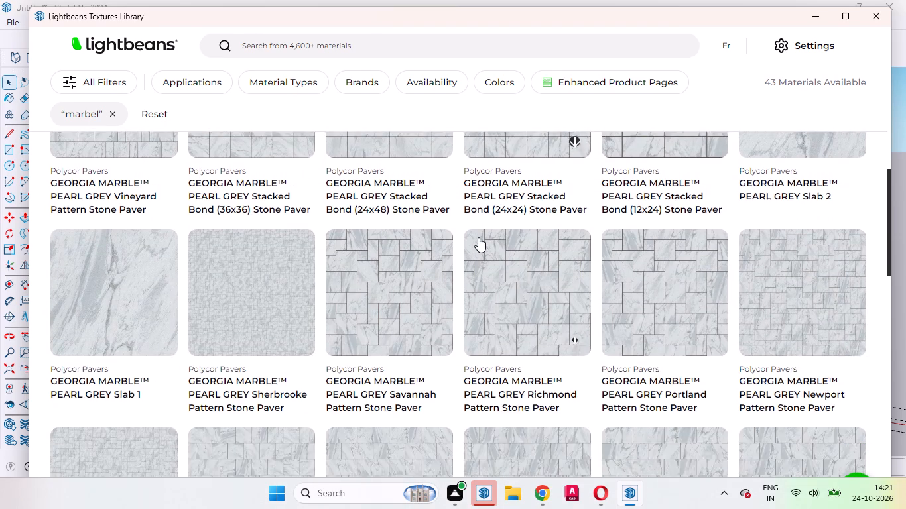
{"action": "scroll", "coordinate": [478, 237], "scroll_direction": "up", "scroll_amount": 14}
{"action": "scroll", "coordinate": [493, 262], "scroll_direction": "down", "scroll_amount": 1}
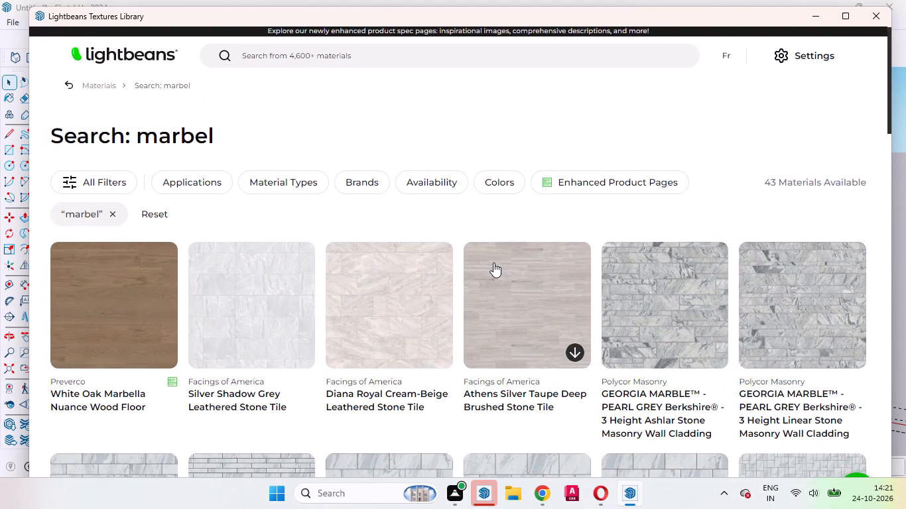
{"action": "scroll", "coordinate": [493, 261], "scroll_direction": "down", "scroll_amount": 8}
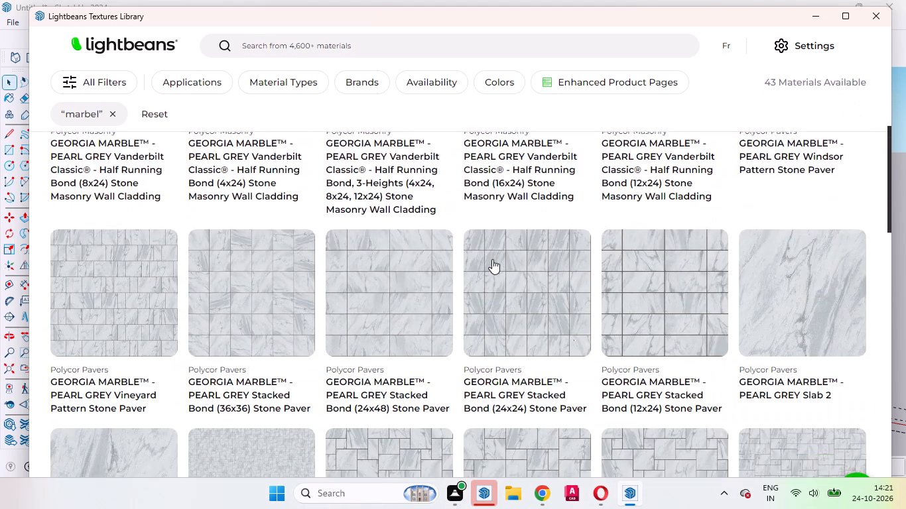
{"action": "scroll", "coordinate": [492, 259], "scroll_direction": "down", "scroll_amount": 1}
{"action": "scroll", "coordinate": [565, 272], "scroll_direction": "up", "scroll_amount": 3}
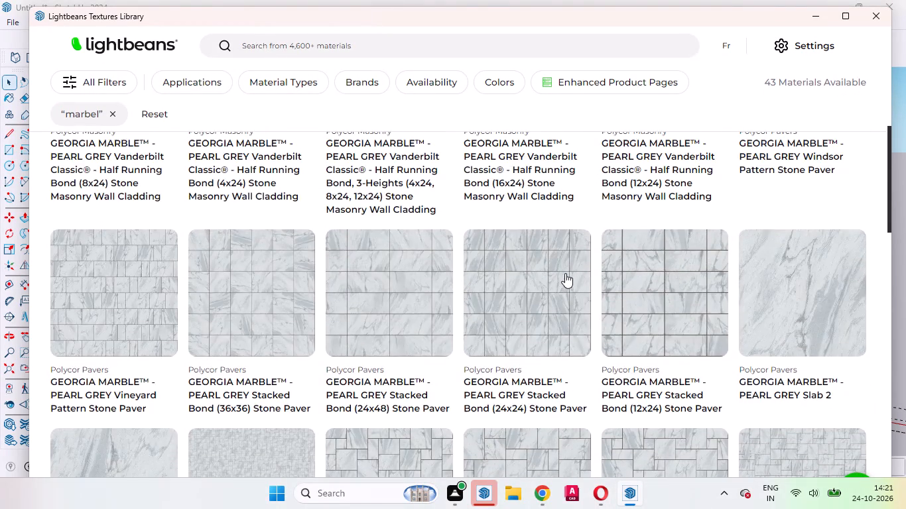
{"action": "scroll", "coordinate": [529, 262], "scroll_direction": "down", "scroll_amount": 1}
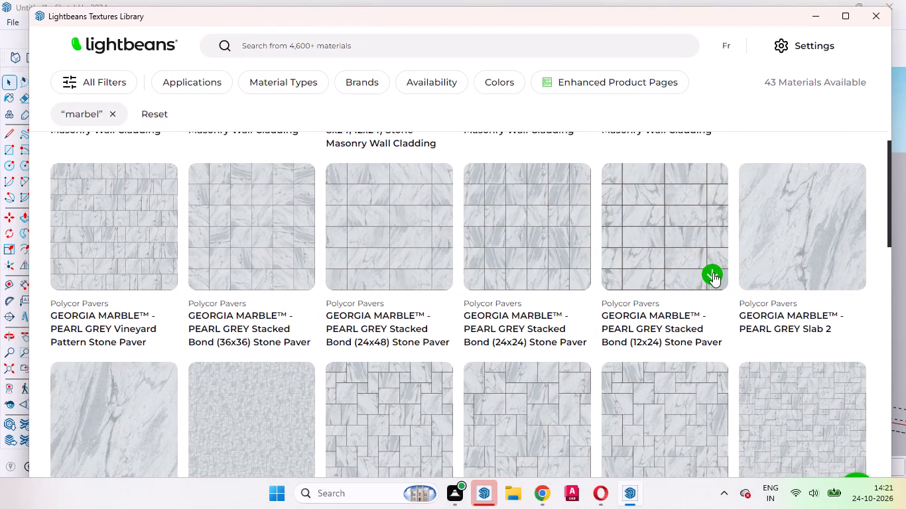
{"action": "left_click", "coordinate": [713, 272]}
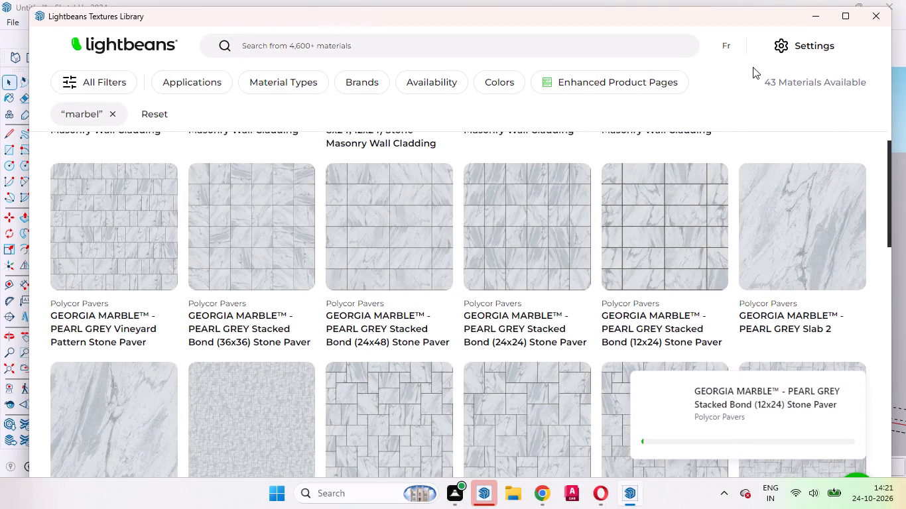
Shift the Lightbeans library window clear of the model and examine the house's walls, porch and planters from the front and side.
{"action": "left_click", "coordinate": [684, 19]}
{"action": "left_click_drag", "start_coordinate": [684, 19], "coordinate": [682, 294]}
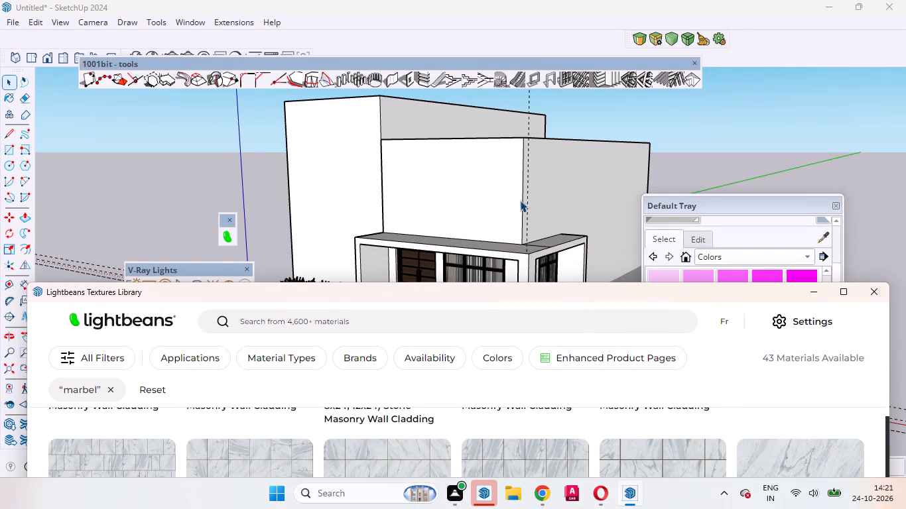
{"action": "scroll", "coordinate": [548, 146], "scroll_direction": "down", "scroll_amount": 5}
{"action": "scroll", "coordinate": [558, 181], "scroll_direction": "up", "scroll_amount": 9}
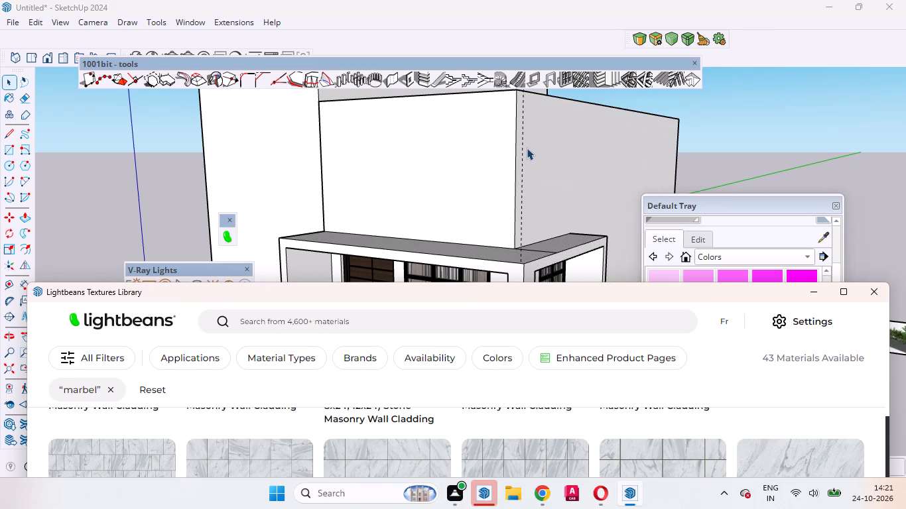
{"action": "scroll", "coordinate": [584, 147], "scroll_direction": "down", "scroll_amount": 4}
{"action": "middle_click_drag", "start_coordinate": [496, 166], "coordinate": [640, 84]}
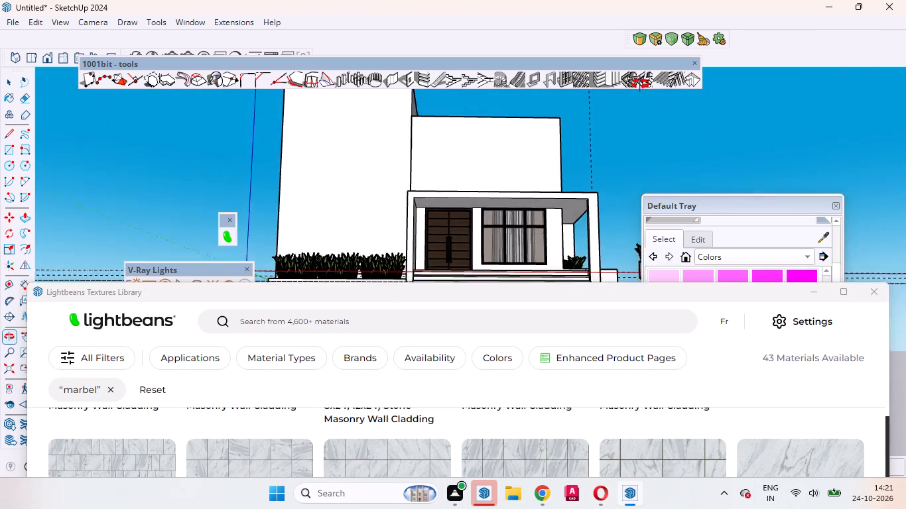
{"action": "middle_click_drag", "start_coordinate": [640, 84], "coordinate": [356, 202]}
{"action": "scroll", "coordinate": [365, 188], "scroll_direction": "up", "scroll_amount": 1}
{"action": "scroll", "coordinate": [511, 107], "scroll_direction": "down", "scroll_amount": 9}
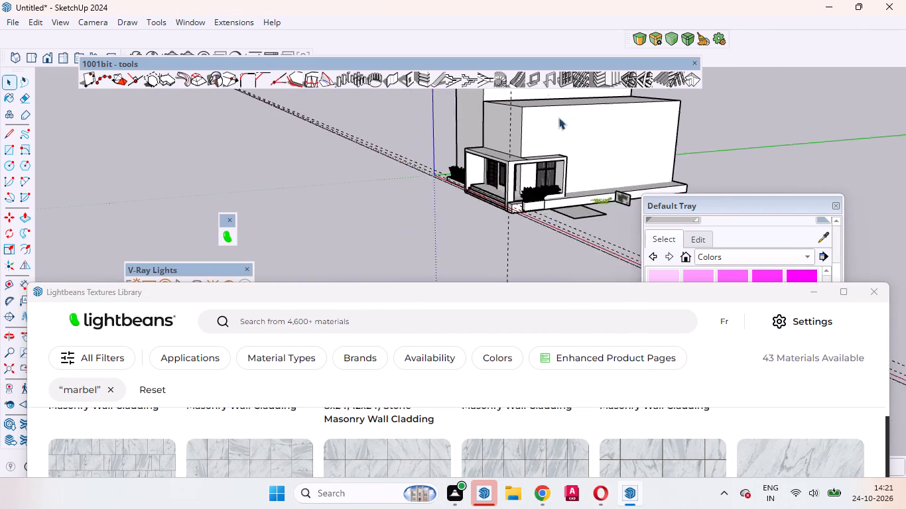
{"action": "scroll", "coordinate": [558, 195], "scroll_direction": "up", "scroll_amount": 10}
{"action": "middle_click_drag", "start_coordinate": [514, 184], "coordinate": [685, 127]}
{"action": "middle_click_drag", "start_coordinate": [541, 70], "coordinate": [543, 180]}
{"action": "middle_click_drag", "start_coordinate": [616, 130], "coordinate": [603, 229]}
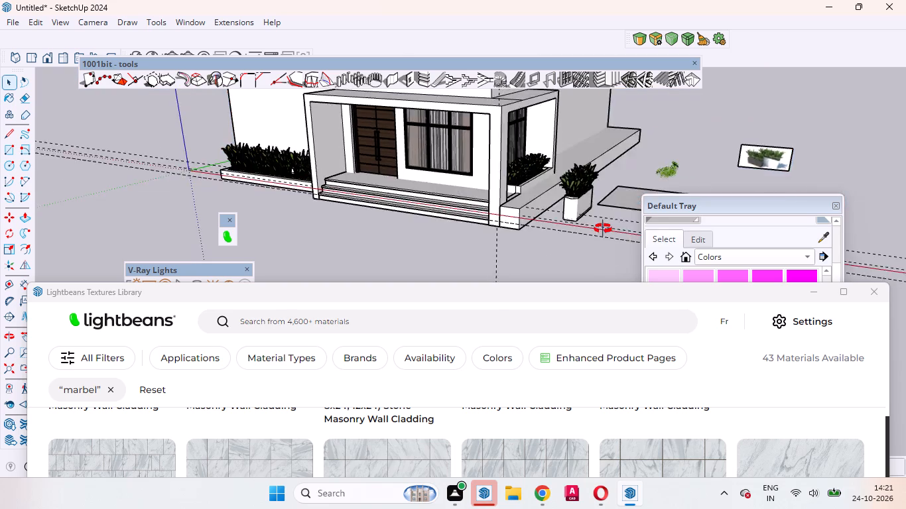
{"action": "middle_click_drag", "start_coordinate": [603, 229], "coordinate": [603, 230]}
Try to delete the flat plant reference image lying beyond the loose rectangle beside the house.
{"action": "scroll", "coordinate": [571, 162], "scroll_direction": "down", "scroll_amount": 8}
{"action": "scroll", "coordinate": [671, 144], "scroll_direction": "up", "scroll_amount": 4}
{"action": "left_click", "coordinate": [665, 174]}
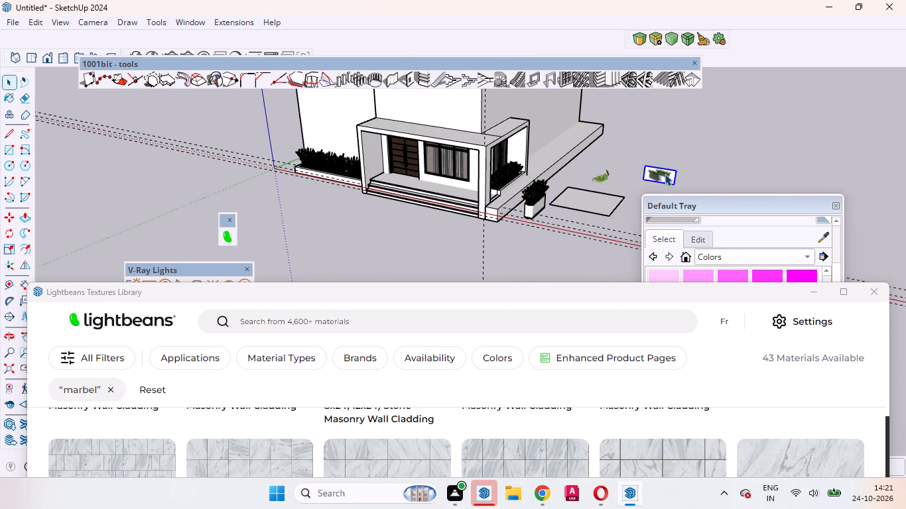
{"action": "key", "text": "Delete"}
Reposition the Default Tray and the Lightbeans Textures Library window higher over the model.
{"action": "left_click", "coordinate": [625, 294]}
{"action": "scroll", "coordinate": [673, 243], "scroll_direction": "up", "scroll_amount": 12}
{"action": "left_click_drag", "start_coordinate": [701, 201], "coordinate": [713, 131]}
{"action": "left_click_drag", "start_coordinate": [716, 201], "coordinate": [744, 119]}
{"action": "left_click_drag", "start_coordinate": [647, 294], "coordinate": [550, 37]}
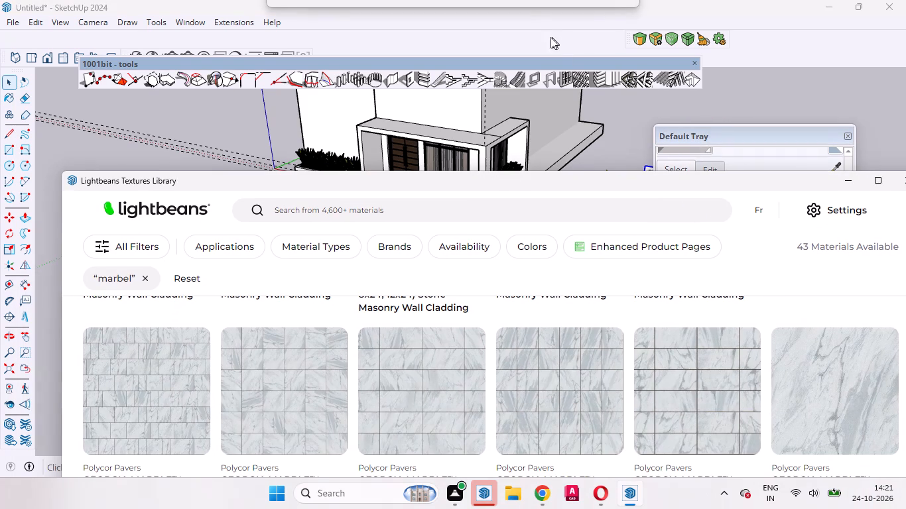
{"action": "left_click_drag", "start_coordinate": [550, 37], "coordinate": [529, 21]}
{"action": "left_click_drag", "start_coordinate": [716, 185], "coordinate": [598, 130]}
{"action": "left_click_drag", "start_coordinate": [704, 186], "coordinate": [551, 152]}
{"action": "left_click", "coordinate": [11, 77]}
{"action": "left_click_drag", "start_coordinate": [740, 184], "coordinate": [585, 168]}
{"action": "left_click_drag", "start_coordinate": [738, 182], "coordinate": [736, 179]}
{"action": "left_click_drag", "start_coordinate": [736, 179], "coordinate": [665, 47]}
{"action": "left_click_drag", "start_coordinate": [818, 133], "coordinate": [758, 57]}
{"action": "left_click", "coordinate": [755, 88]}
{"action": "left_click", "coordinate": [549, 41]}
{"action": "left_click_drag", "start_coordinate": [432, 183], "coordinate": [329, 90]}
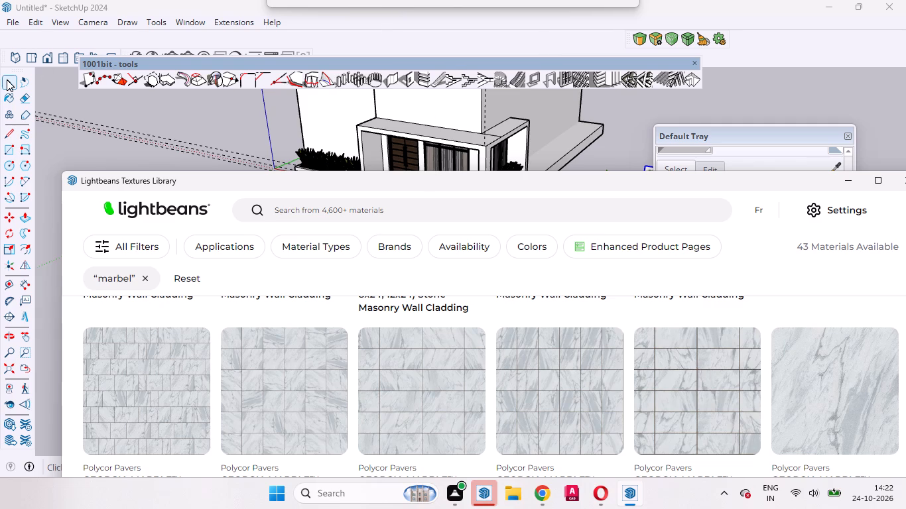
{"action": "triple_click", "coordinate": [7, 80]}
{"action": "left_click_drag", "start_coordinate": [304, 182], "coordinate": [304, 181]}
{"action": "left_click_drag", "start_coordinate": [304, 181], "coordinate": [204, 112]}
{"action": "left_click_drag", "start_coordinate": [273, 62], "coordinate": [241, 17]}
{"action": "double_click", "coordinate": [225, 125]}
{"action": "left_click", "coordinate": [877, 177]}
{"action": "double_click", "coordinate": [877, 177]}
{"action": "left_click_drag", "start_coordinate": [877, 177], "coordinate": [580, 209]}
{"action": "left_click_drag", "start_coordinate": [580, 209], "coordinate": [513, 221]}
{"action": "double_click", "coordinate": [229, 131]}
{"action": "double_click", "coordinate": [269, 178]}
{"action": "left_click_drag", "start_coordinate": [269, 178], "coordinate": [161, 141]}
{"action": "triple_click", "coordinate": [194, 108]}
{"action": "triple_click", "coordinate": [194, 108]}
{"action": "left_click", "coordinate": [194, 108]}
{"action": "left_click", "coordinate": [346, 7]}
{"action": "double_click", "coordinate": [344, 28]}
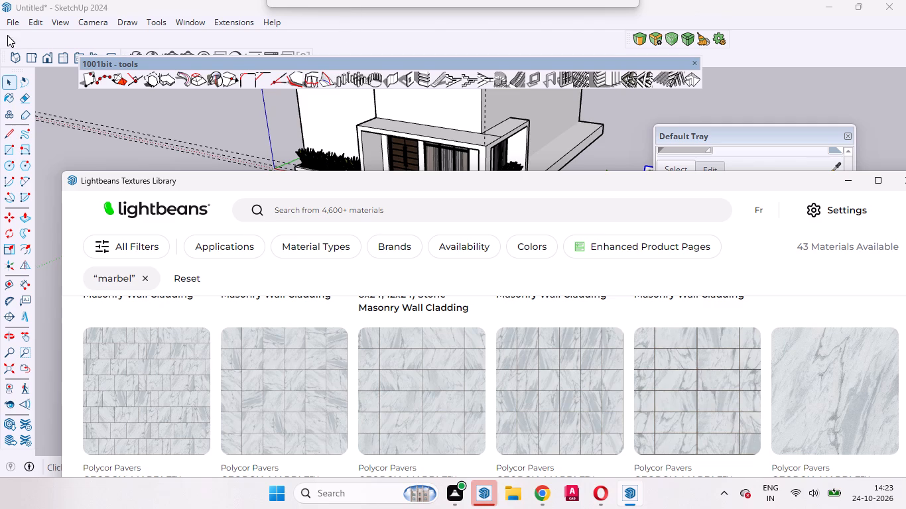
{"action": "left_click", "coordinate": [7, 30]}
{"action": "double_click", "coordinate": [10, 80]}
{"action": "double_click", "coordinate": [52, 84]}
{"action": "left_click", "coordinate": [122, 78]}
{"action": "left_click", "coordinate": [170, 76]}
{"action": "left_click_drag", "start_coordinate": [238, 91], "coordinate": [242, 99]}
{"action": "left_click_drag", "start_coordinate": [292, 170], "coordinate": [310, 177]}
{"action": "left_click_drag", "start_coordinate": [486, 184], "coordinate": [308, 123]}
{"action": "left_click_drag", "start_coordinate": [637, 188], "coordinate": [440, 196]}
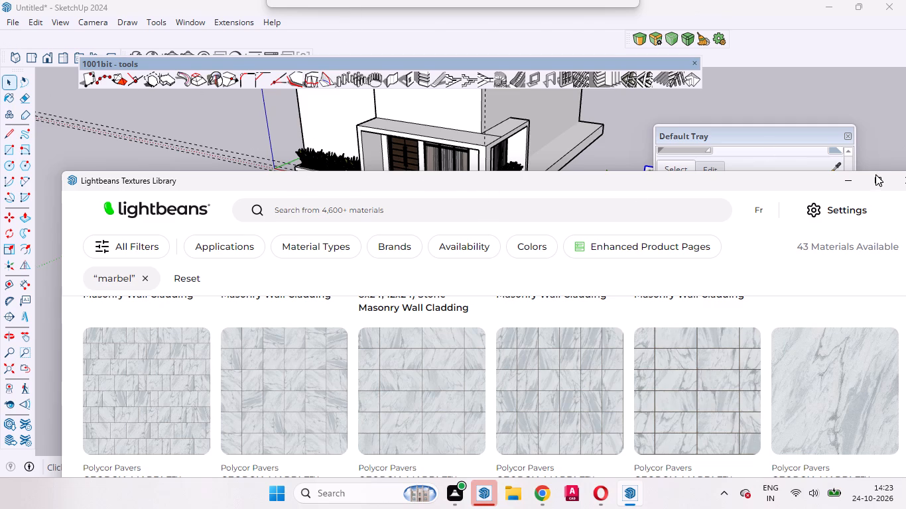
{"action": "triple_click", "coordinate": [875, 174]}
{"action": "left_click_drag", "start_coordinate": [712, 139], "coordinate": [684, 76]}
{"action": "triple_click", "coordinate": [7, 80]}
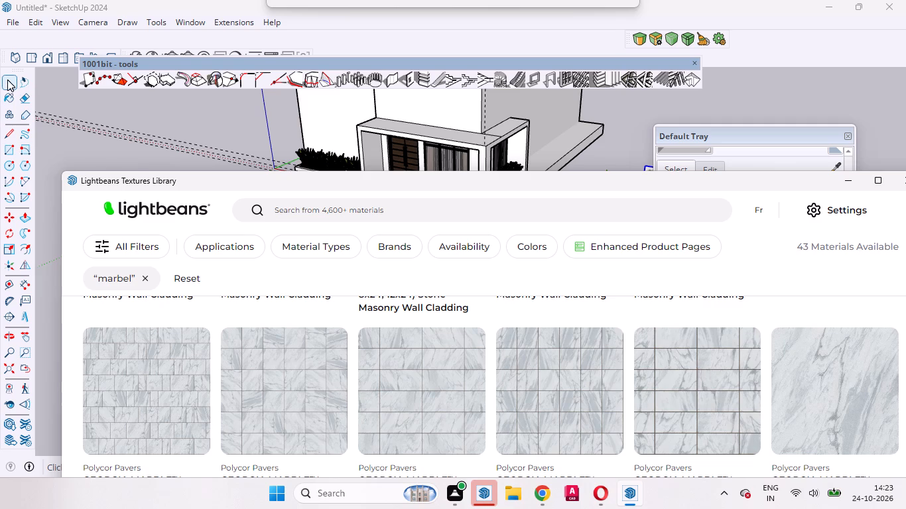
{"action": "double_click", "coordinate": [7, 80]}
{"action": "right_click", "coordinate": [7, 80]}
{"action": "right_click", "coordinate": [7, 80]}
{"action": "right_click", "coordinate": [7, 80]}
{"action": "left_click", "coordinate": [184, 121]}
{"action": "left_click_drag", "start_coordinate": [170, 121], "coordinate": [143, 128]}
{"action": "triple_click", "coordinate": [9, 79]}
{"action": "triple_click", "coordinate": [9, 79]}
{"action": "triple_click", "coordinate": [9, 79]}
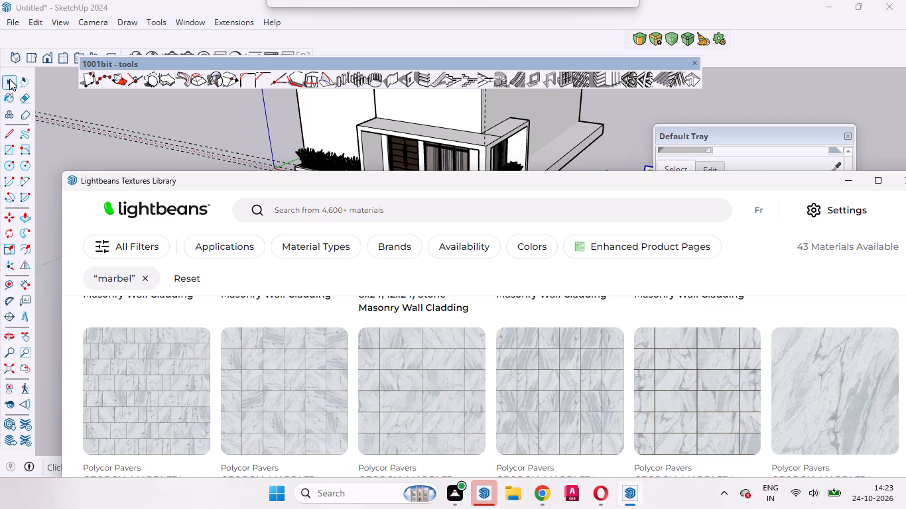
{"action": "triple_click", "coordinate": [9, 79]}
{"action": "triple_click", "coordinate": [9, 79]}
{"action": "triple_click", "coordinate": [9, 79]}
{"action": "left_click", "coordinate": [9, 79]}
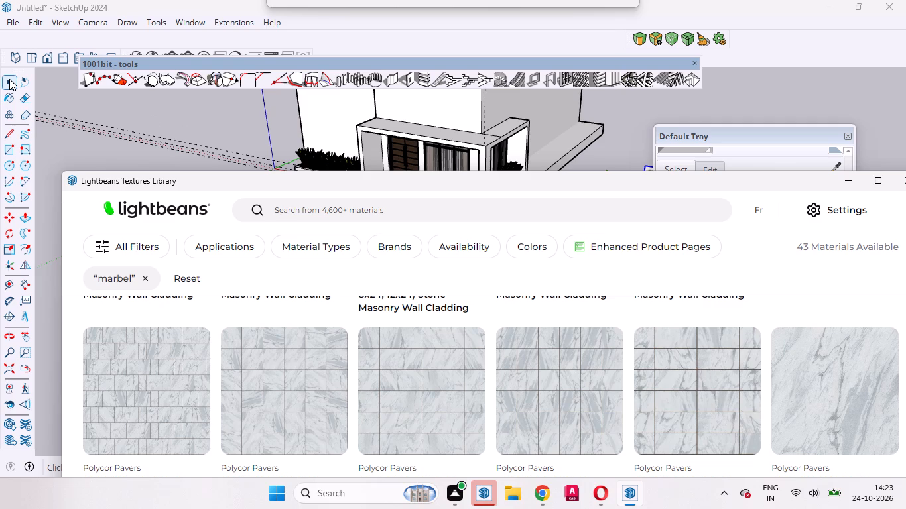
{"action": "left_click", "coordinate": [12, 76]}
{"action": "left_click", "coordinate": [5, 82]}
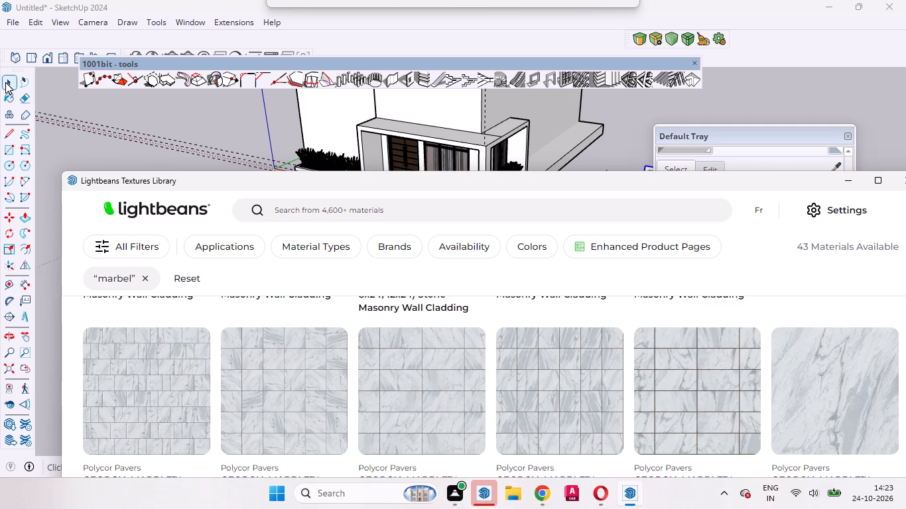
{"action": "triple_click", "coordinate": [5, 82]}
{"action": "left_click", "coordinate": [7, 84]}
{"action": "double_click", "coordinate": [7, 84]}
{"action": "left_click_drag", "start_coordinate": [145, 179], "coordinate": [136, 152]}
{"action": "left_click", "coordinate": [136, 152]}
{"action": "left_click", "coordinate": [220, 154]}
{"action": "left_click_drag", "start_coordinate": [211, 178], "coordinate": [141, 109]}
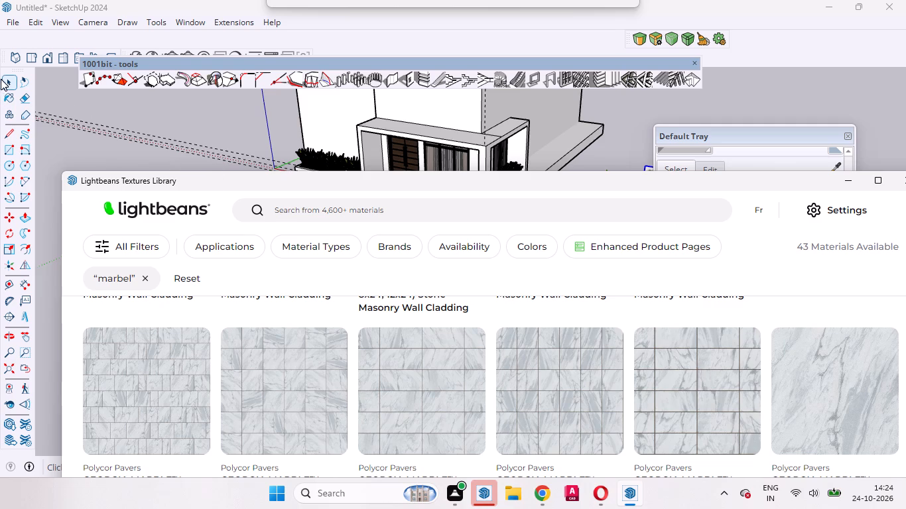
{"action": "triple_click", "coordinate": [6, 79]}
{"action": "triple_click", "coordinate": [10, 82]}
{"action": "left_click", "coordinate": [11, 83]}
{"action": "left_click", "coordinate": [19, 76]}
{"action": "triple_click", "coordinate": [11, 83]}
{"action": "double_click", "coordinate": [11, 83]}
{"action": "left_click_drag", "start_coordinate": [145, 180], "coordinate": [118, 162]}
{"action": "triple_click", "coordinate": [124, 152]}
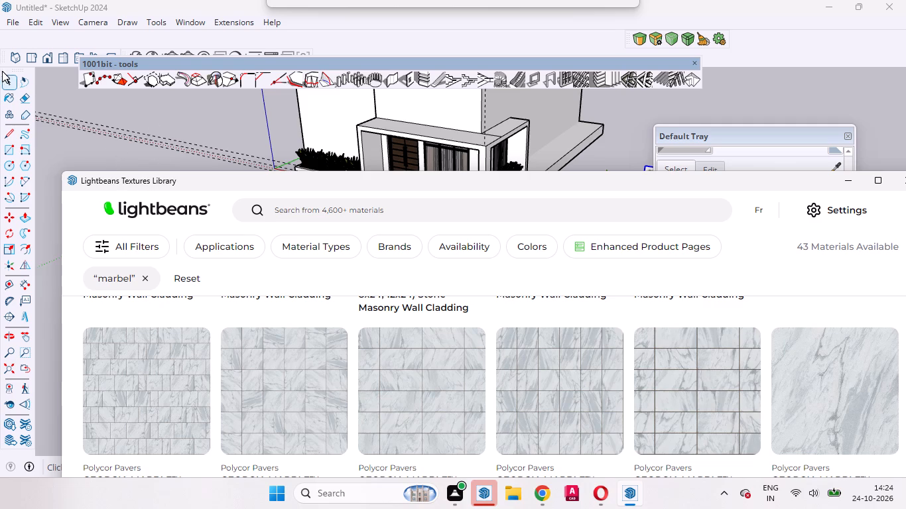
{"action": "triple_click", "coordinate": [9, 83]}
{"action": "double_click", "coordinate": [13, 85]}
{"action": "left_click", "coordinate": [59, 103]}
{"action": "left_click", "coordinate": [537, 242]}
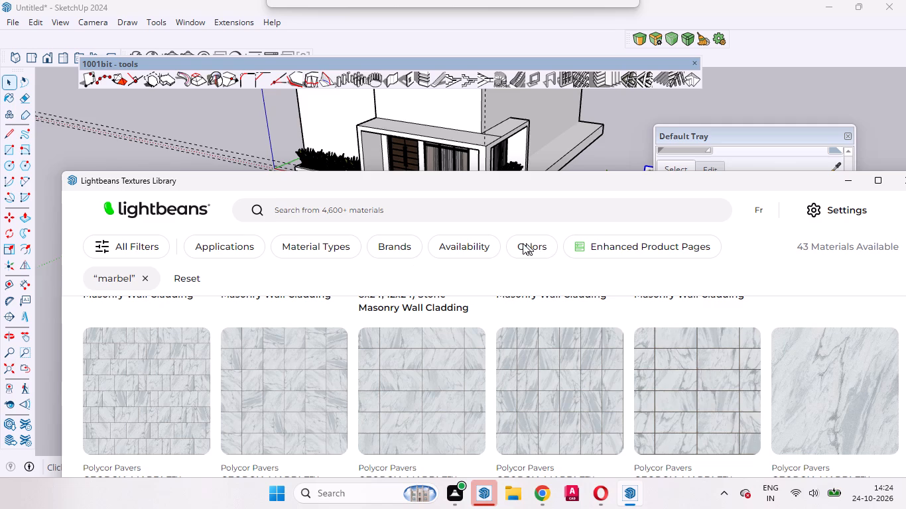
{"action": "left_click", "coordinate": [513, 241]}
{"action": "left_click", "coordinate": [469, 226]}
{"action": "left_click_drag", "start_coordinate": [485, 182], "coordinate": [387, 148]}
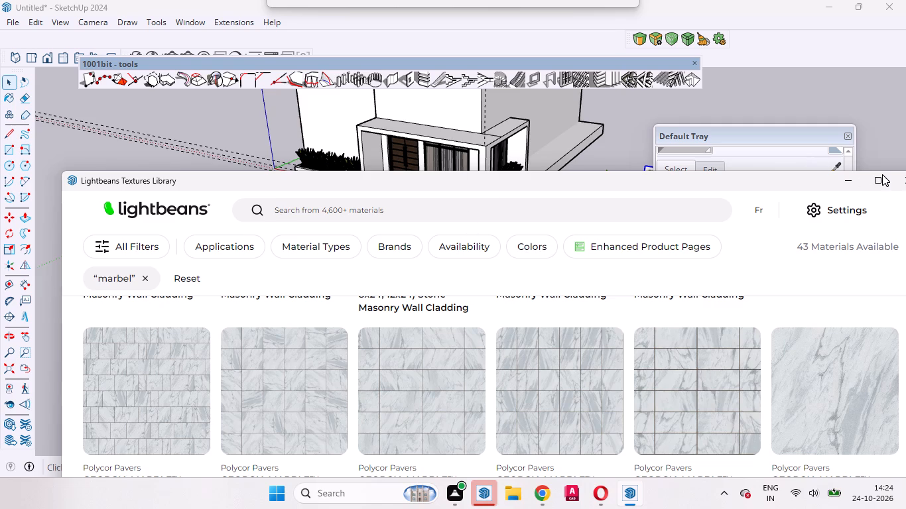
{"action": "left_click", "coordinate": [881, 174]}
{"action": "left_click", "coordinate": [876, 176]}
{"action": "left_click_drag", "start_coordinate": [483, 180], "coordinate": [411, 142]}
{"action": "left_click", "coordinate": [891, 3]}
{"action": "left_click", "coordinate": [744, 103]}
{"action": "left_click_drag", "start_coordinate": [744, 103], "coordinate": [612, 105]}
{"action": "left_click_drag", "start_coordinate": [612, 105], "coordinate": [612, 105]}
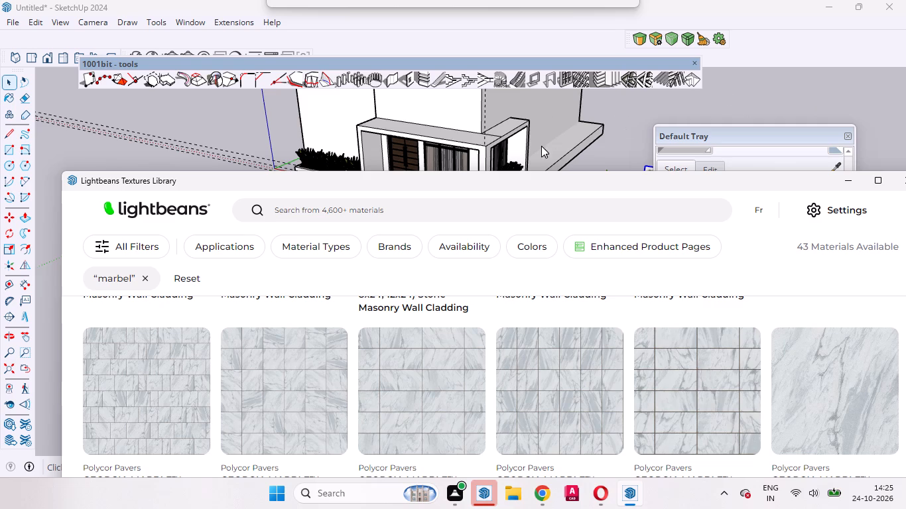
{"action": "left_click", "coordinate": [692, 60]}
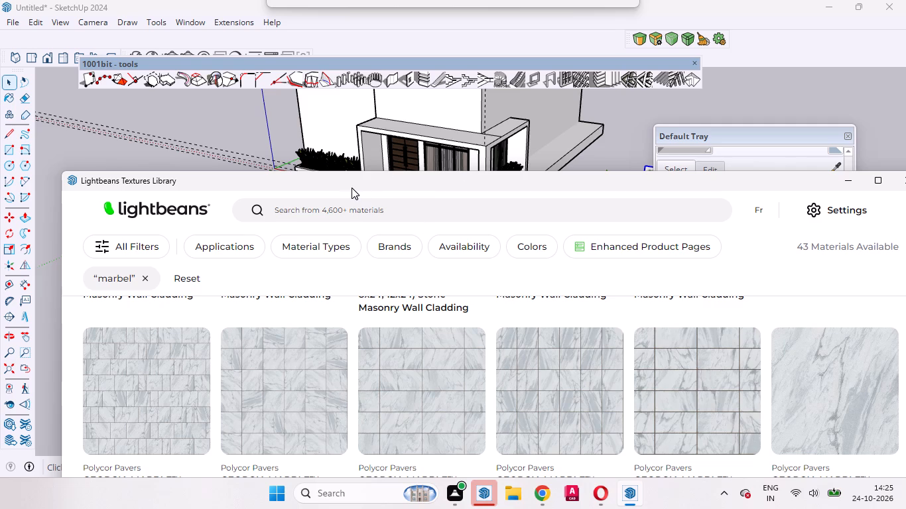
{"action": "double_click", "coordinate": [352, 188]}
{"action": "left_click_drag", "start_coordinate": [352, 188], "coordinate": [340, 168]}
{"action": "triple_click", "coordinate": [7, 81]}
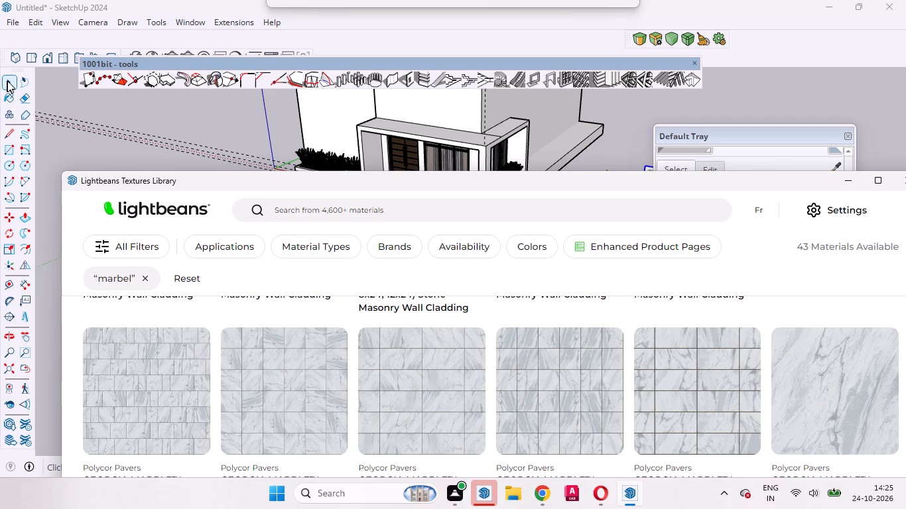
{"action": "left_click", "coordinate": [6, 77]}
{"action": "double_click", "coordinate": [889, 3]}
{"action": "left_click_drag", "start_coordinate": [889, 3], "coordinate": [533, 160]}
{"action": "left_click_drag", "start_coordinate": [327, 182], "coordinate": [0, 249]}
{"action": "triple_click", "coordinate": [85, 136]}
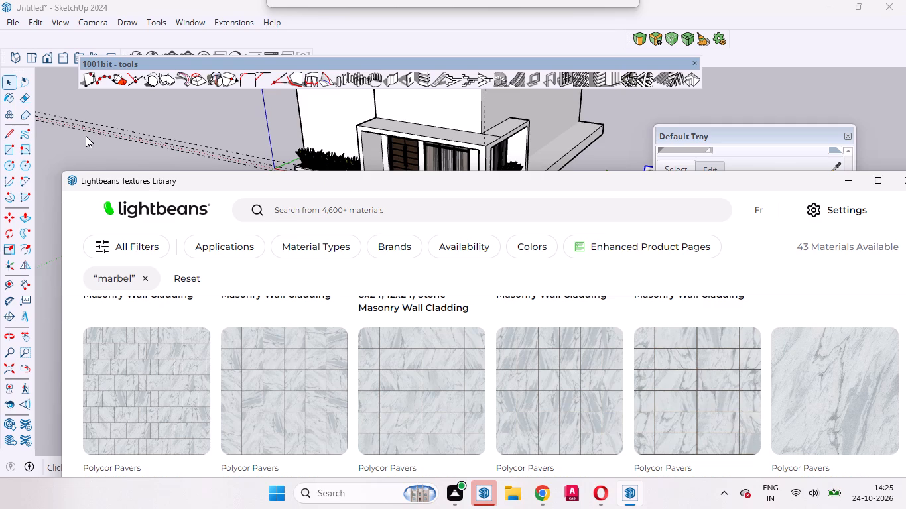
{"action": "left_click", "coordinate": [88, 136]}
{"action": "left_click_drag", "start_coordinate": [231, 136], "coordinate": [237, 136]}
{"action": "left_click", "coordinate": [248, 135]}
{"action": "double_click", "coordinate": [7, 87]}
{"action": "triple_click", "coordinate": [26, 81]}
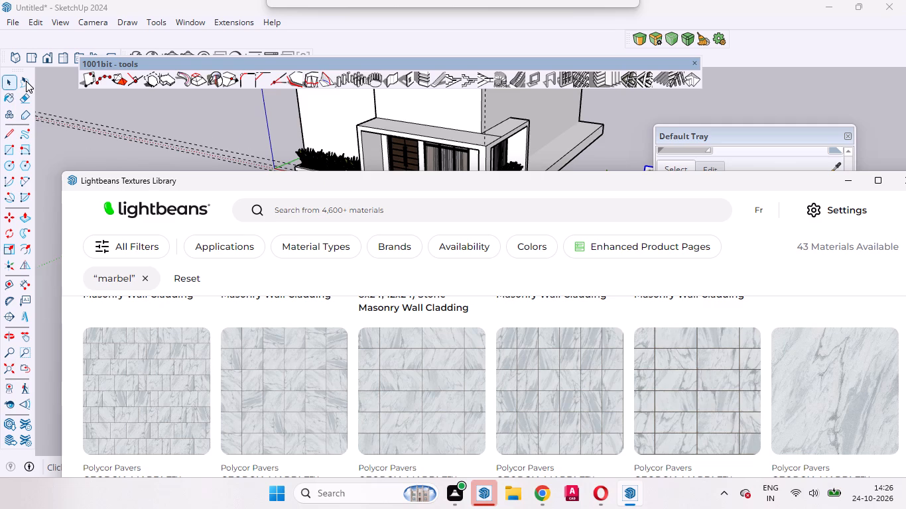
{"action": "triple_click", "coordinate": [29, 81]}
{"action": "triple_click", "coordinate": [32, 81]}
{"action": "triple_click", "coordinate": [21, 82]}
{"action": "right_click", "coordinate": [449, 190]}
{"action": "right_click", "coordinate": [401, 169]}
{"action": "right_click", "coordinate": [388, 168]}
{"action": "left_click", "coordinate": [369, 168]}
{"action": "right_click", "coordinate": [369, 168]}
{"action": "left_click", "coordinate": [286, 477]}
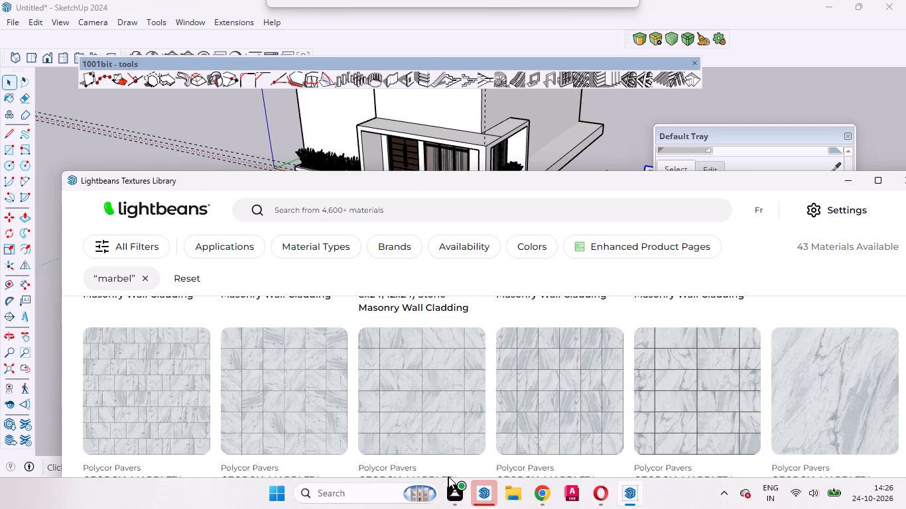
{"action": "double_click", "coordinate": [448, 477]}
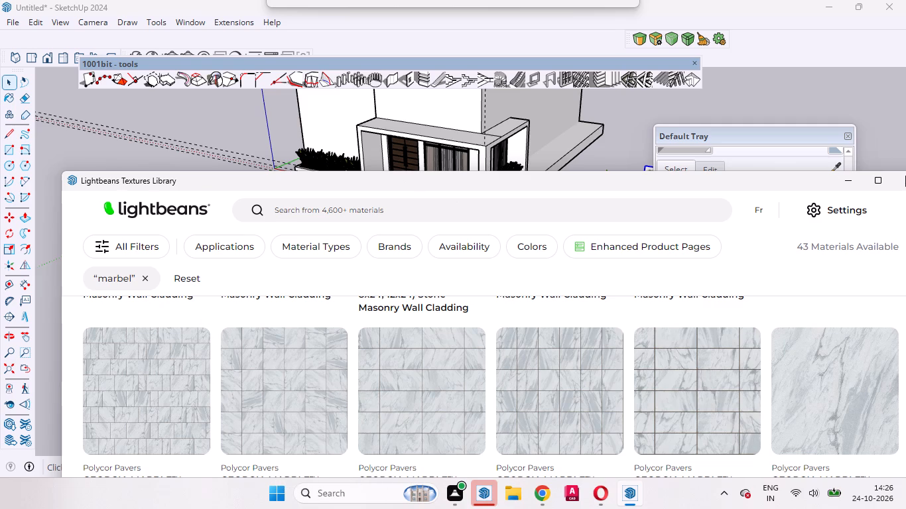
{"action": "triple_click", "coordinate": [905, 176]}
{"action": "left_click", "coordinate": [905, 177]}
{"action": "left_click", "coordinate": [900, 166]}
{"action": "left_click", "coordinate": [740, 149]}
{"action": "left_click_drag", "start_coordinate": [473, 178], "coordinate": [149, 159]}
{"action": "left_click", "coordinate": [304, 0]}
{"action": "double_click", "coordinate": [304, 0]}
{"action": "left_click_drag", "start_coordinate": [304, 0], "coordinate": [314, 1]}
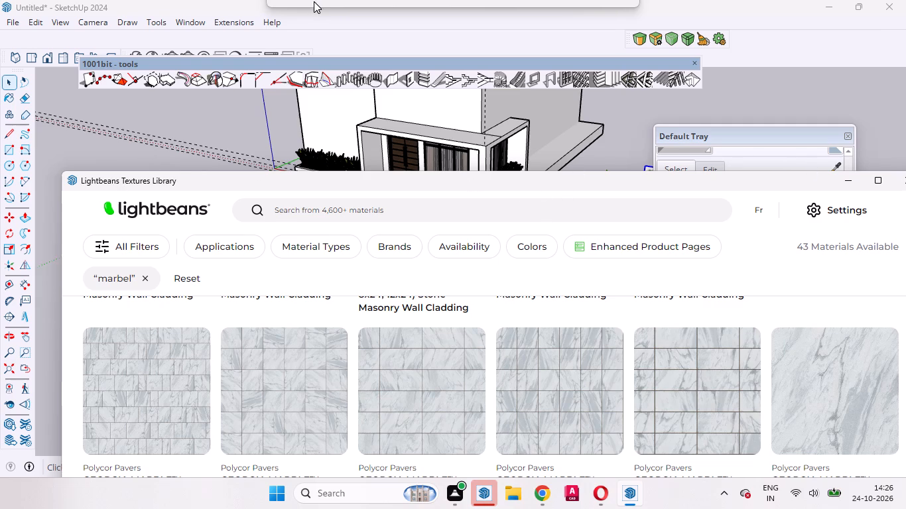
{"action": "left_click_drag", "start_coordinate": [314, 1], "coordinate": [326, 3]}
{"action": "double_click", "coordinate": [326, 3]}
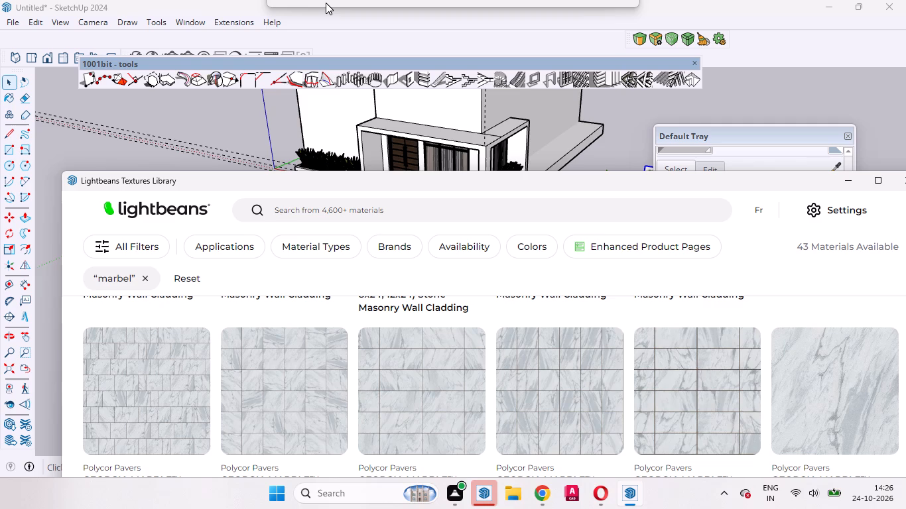
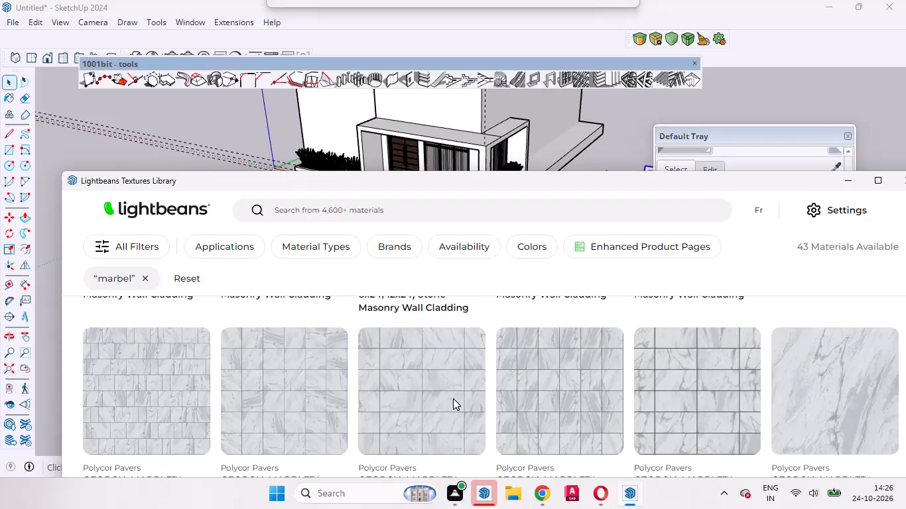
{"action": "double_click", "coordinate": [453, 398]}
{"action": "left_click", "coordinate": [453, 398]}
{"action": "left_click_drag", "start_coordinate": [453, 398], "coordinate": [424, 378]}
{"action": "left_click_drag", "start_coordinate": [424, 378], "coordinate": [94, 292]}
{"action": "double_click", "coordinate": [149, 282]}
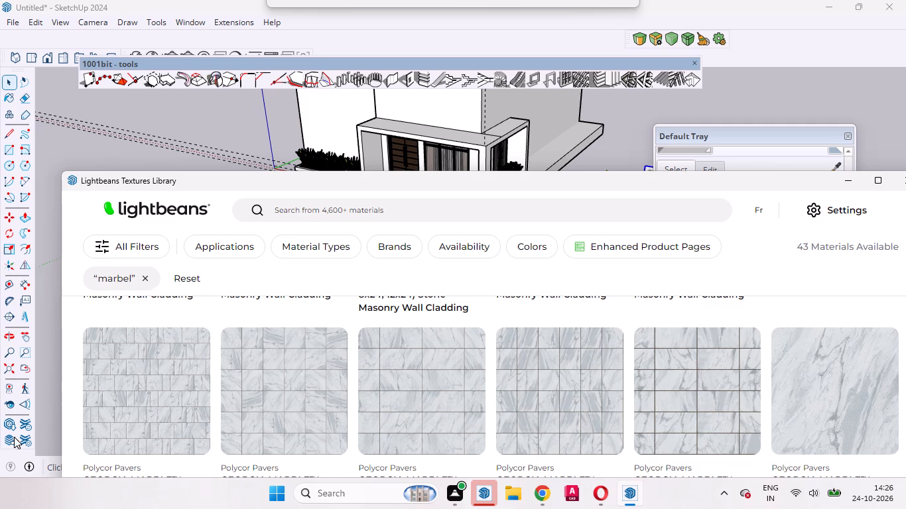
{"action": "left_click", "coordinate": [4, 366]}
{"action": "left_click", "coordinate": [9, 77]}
Try to close the Lightbeans Textures Library window covering the house model.
{"action": "key", "text": "alt+F4"}
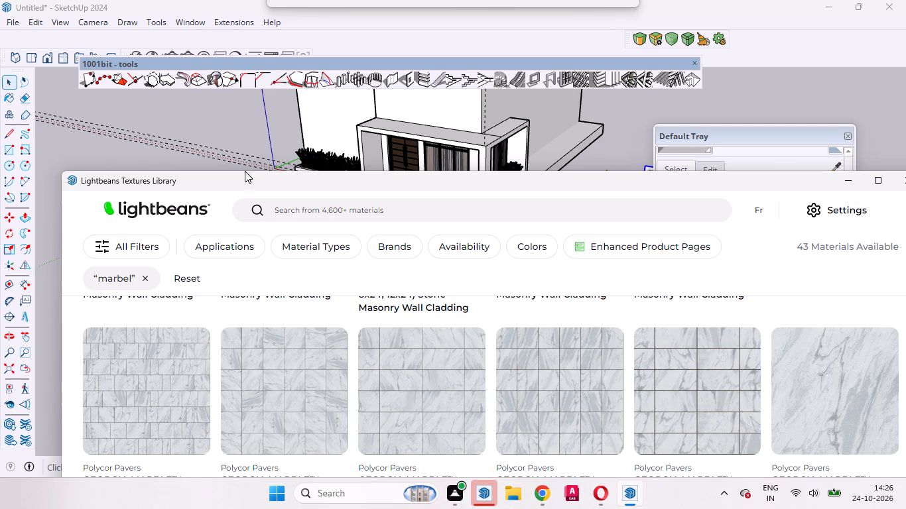
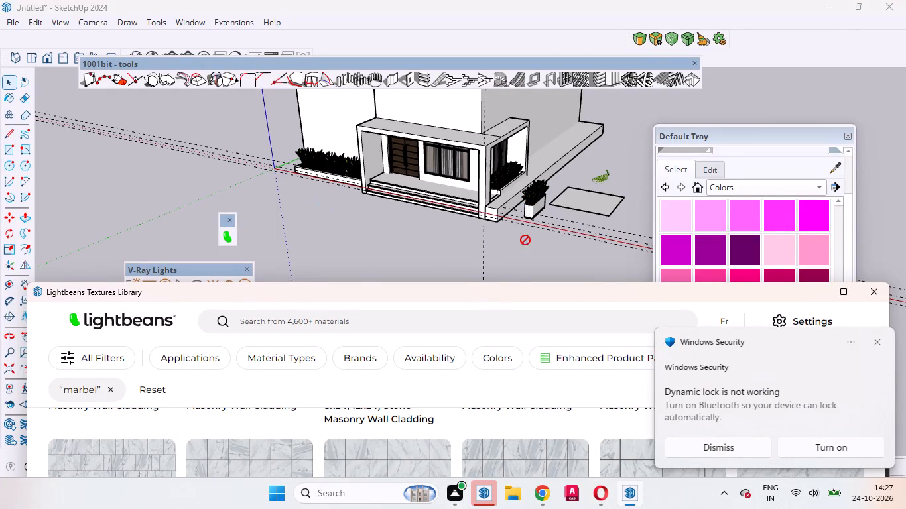
Move the Lightbeans Textures Library window clear of the house model and Materials tray, and close it.
{"action": "left_click", "coordinate": [7, 81]}
{"action": "left_click_drag", "start_coordinate": [399, 288], "coordinate": [357, 245]}
{"action": "left_click", "coordinate": [315, 178]}
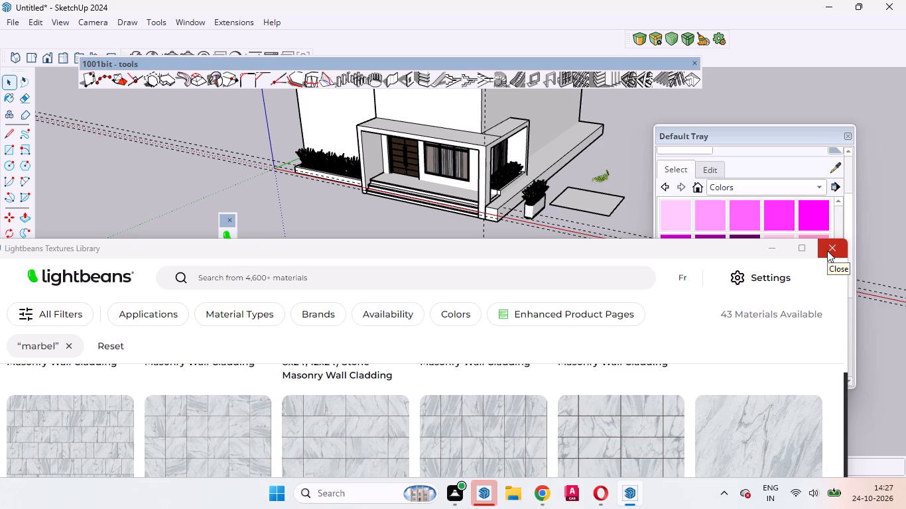
{"action": "left_click_drag", "start_coordinate": [665, 250], "coordinate": [702, 48]}
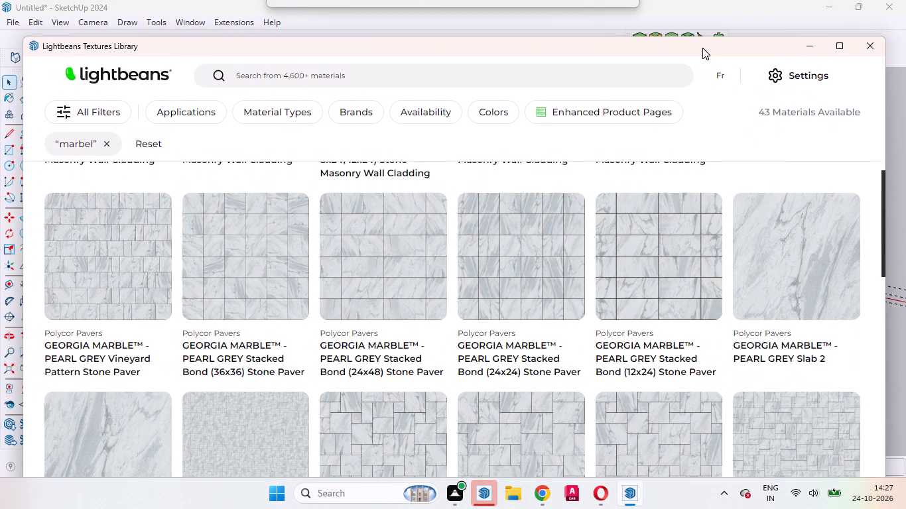
{"action": "left_click_drag", "start_coordinate": [627, 52], "coordinate": [653, 362]}
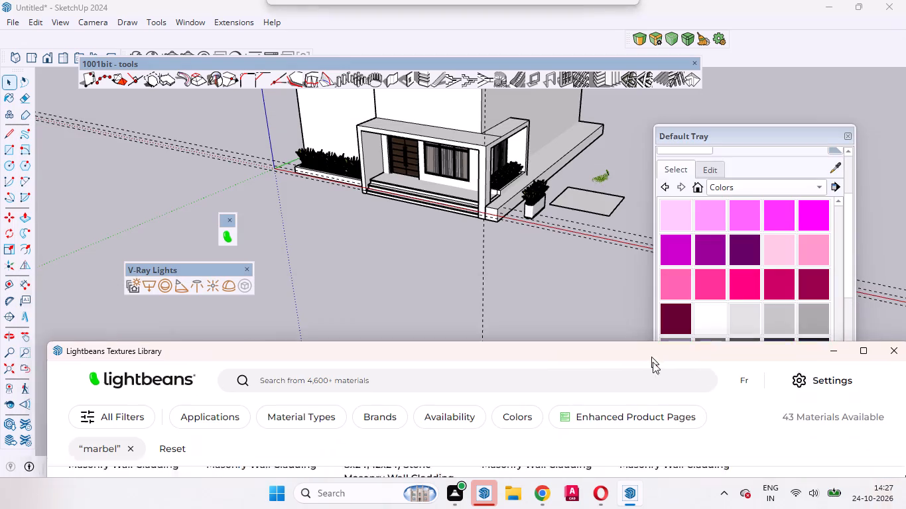
{"action": "left_click_drag", "start_coordinate": [653, 362], "coordinate": [655, 374]}
{"action": "scroll", "coordinate": [747, 275], "scroll_direction": "up", "scroll_amount": 11}
{"action": "scroll", "coordinate": [712, 148], "scroll_direction": "up", "scroll_amount": 4}
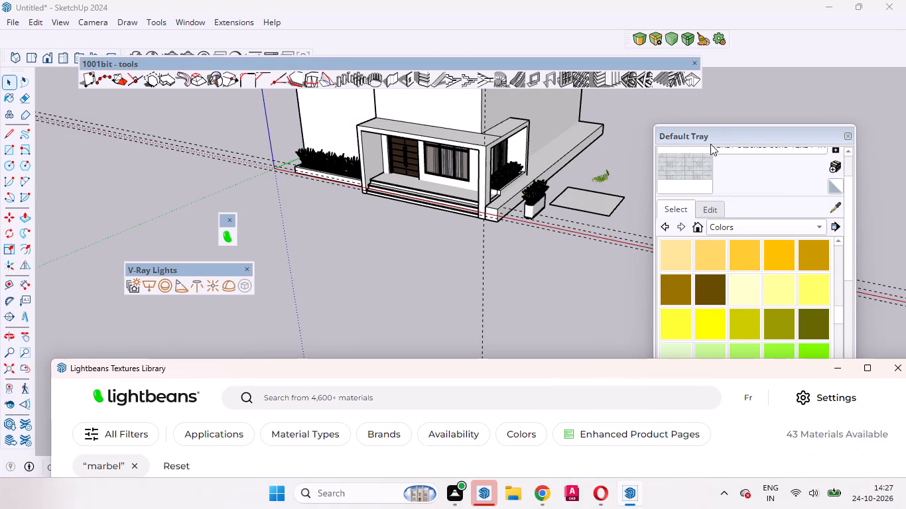
{"action": "scroll", "coordinate": [710, 144], "scroll_direction": "up", "scroll_amount": 3}
{"action": "left_click", "coordinate": [887, 368]}
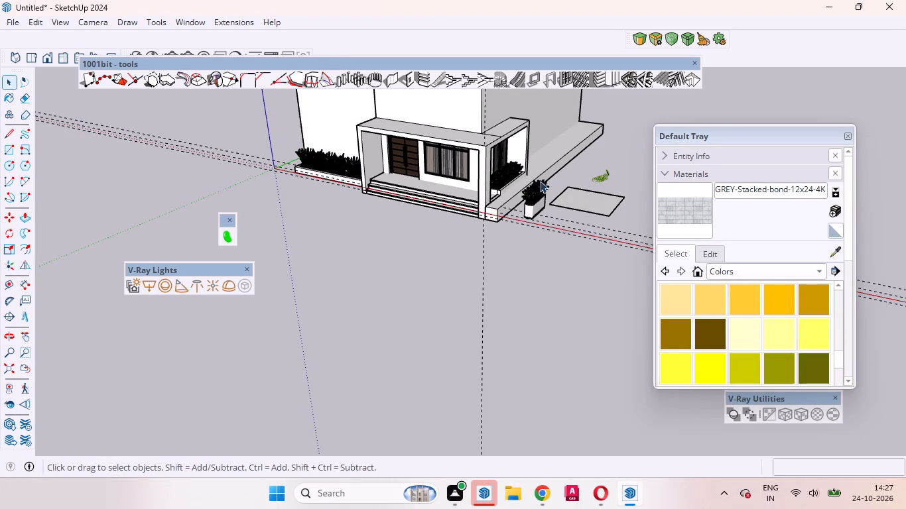
{"action": "scroll", "coordinate": [508, 184], "scroll_direction": "up", "scroll_amount": 18}
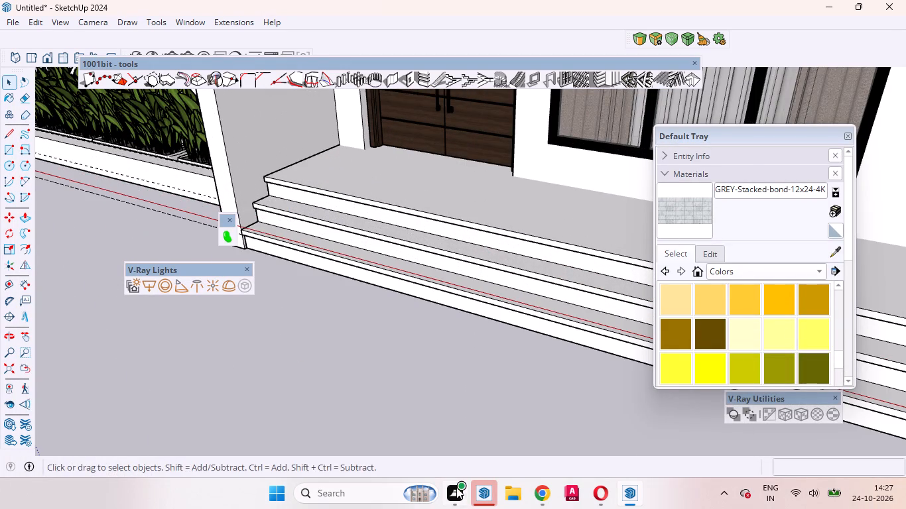
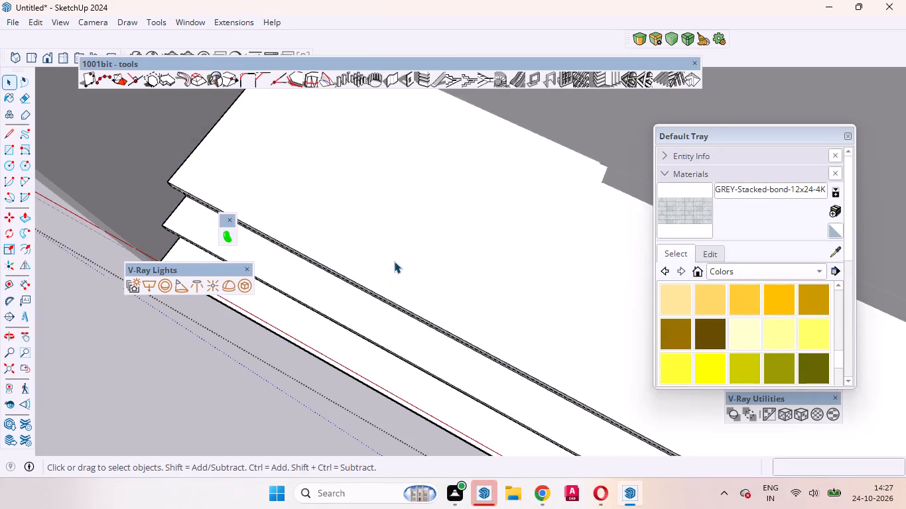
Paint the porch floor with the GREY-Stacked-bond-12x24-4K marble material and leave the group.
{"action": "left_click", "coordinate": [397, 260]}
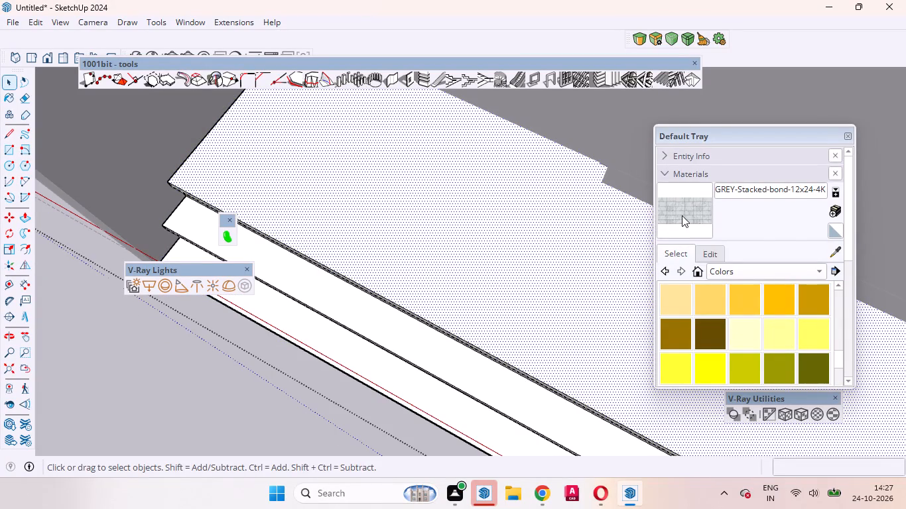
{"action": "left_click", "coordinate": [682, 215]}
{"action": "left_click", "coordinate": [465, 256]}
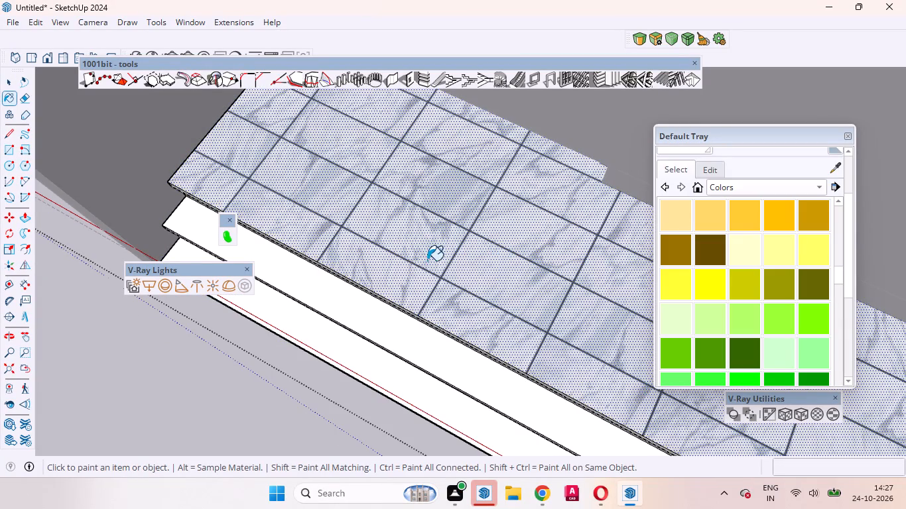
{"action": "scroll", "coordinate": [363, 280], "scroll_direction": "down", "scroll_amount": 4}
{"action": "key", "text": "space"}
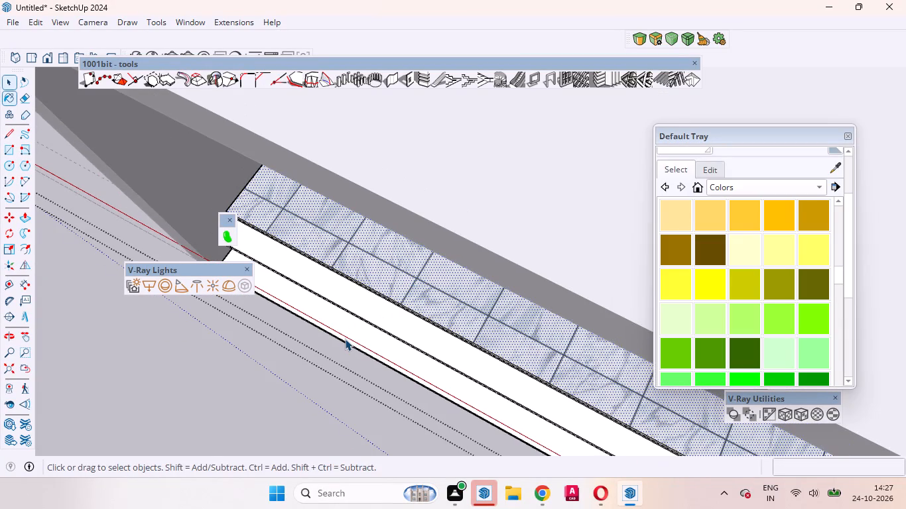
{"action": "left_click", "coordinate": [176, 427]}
Examine the marble-tiled porch floor up close and from the front of the house.
{"action": "middle_click_drag", "start_coordinate": [377, 403], "coordinate": [484, 294]}
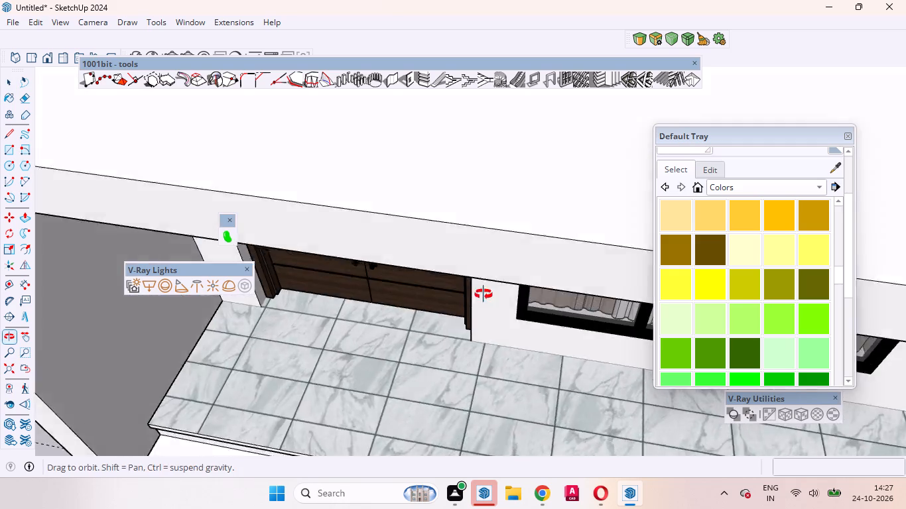
{"action": "middle_click_drag", "start_coordinate": [484, 294], "coordinate": [485, 294]}
{"action": "scroll", "coordinate": [387, 327], "scroll_direction": "down", "scroll_amount": 9}
{"action": "middle_click_drag", "start_coordinate": [459, 369], "coordinate": [342, 315]}
{"action": "scroll", "coordinate": [324, 302], "scroll_direction": "down", "scroll_amount": 4}
{"action": "scroll", "coordinate": [462, 357], "scroll_direction": "up", "scroll_amount": 4}
{"action": "middle_click_drag", "start_coordinate": [460, 374], "coordinate": [588, 363]}
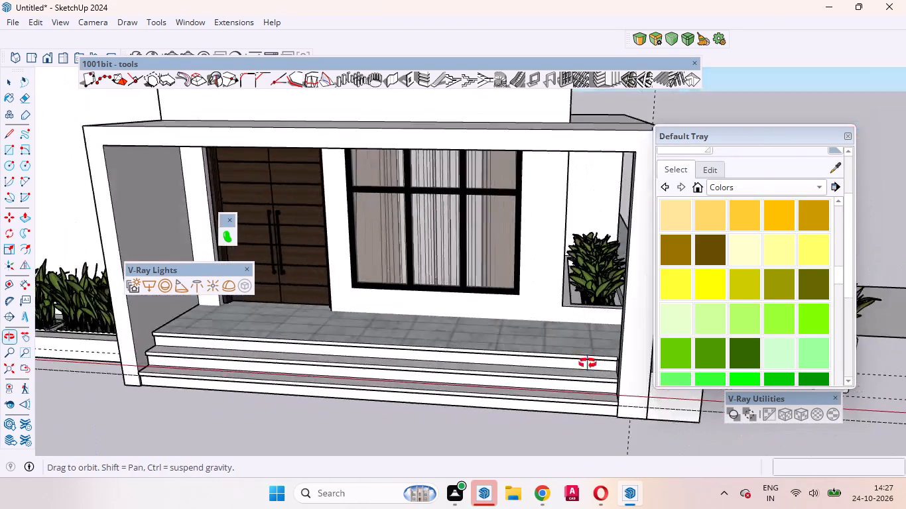
{"action": "middle_click_drag", "start_coordinate": [588, 363], "coordinate": [590, 382]}
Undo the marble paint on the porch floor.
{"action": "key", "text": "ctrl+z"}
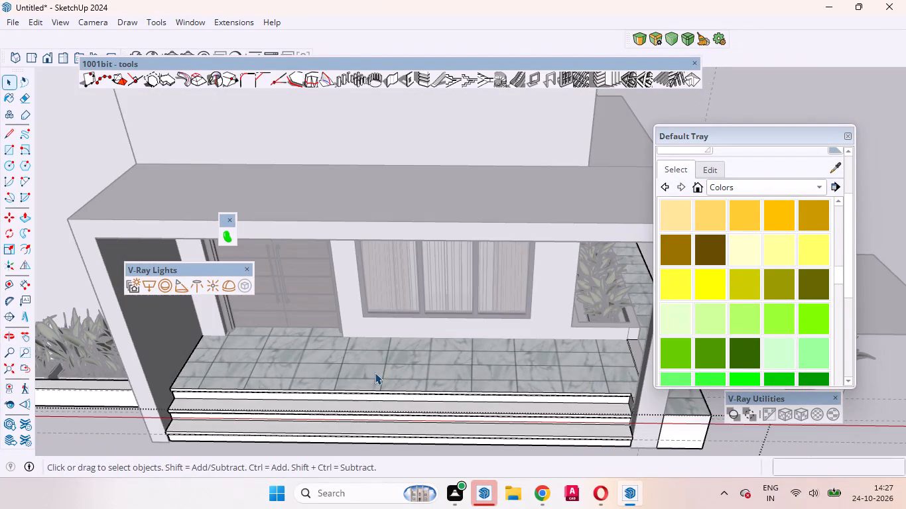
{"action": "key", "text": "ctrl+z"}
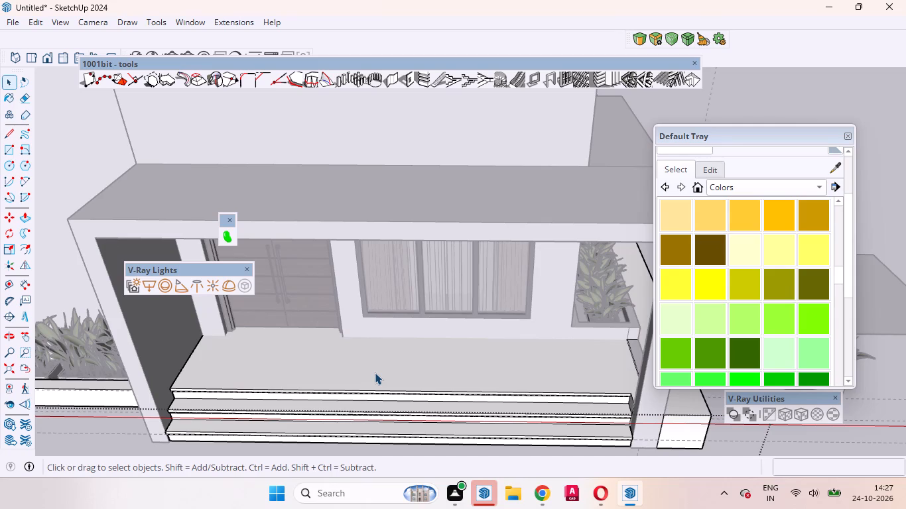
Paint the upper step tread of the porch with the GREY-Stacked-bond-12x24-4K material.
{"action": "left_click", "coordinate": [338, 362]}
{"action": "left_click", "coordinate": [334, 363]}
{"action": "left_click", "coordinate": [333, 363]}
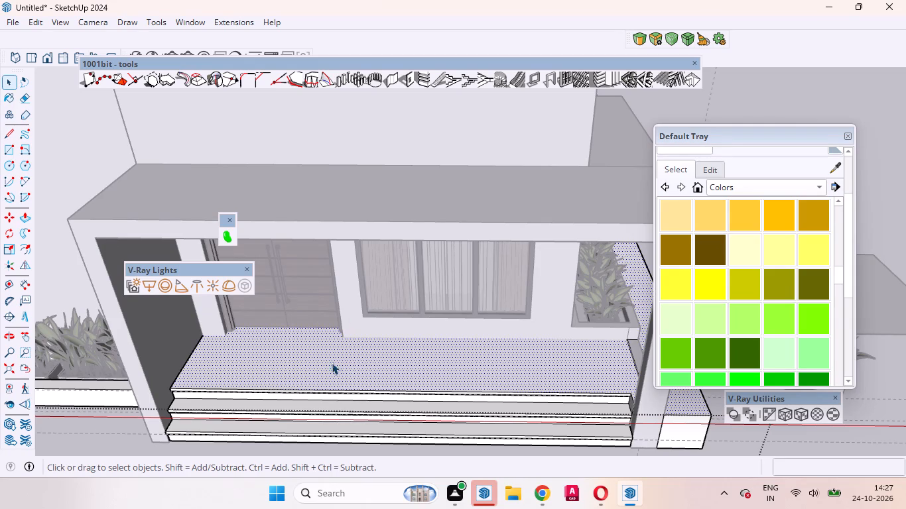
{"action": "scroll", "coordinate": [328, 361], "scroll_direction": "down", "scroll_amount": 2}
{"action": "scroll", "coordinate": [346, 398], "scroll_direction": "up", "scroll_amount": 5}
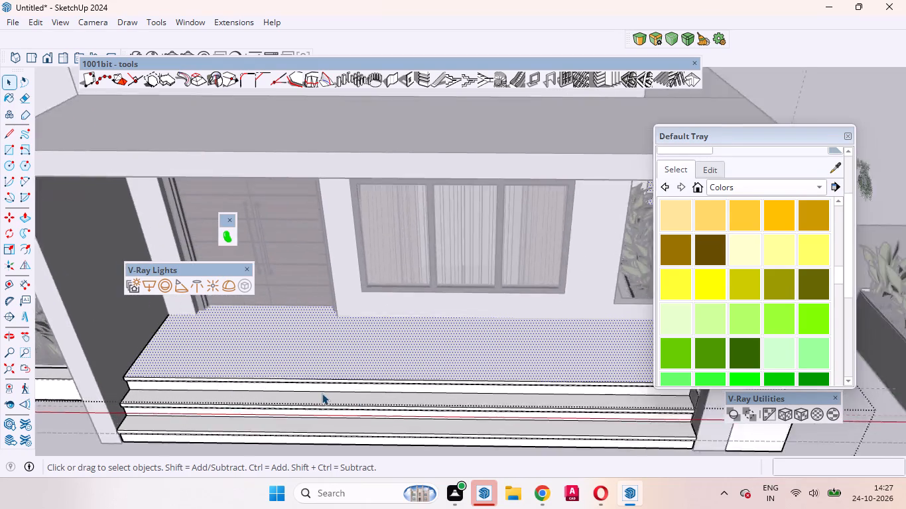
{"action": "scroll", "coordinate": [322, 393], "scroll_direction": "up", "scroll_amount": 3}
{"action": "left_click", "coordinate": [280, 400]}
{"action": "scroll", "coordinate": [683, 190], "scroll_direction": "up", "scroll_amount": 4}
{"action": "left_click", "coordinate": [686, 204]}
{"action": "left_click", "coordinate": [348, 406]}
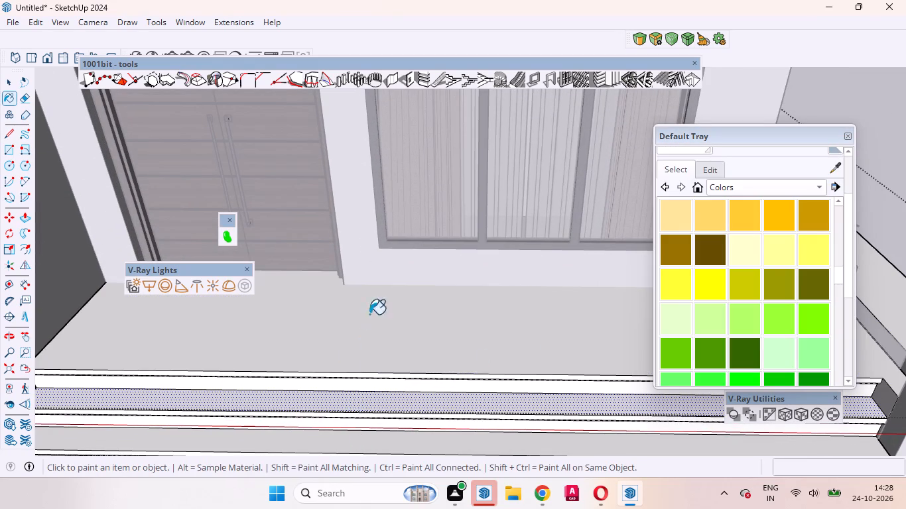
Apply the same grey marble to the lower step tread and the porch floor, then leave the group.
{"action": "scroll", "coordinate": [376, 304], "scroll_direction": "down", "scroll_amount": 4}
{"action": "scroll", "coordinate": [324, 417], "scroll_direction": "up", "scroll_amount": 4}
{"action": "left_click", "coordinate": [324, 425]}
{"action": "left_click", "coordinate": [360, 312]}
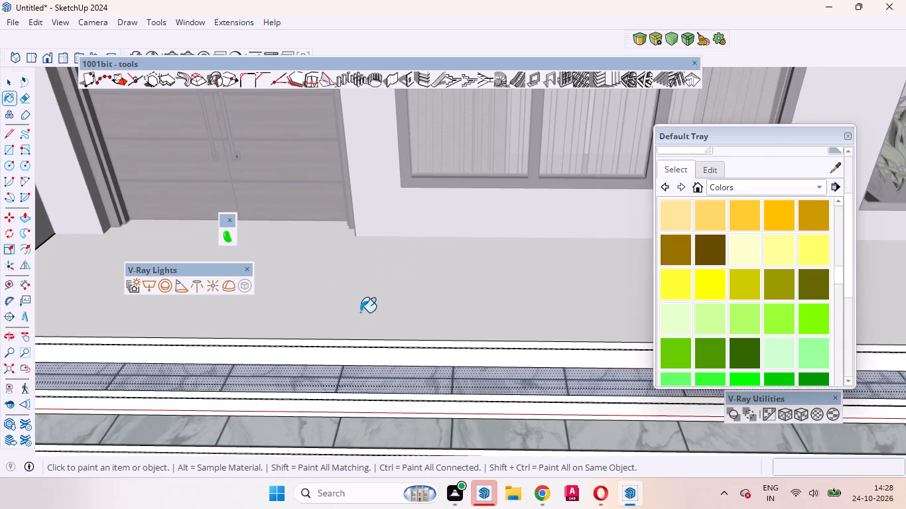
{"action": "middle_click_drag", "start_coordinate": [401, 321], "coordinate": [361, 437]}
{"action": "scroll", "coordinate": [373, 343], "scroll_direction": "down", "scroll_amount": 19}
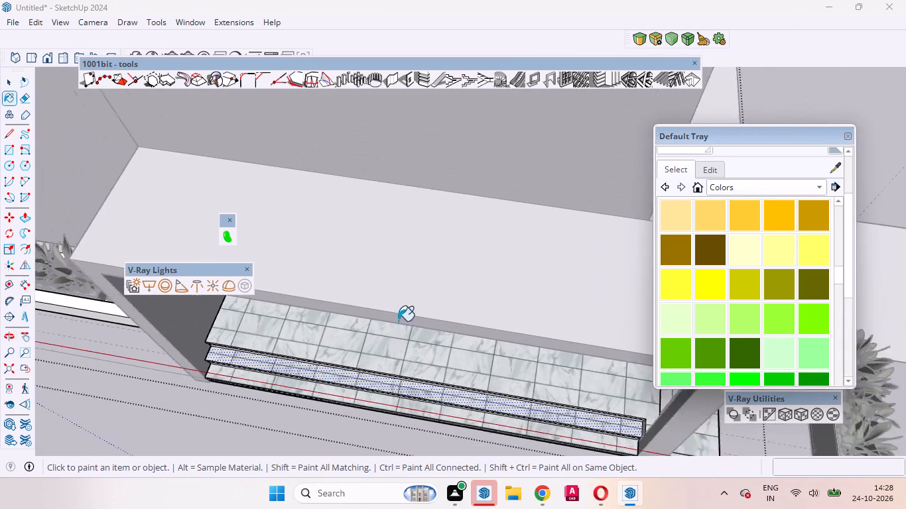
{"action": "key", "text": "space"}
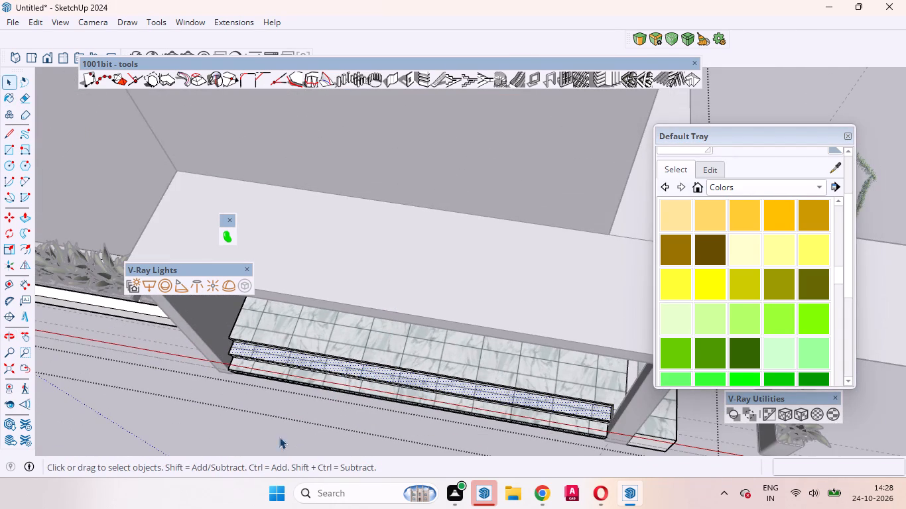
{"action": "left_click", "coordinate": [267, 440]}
Examine the marble-tiled porch, steps and side walkway from the front, the corner and above.
{"action": "middle_click_drag", "start_coordinate": [289, 411], "coordinate": [251, 256]}
{"action": "scroll", "coordinate": [365, 347], "scroll_direction": "up", "scroll_amount": 3}
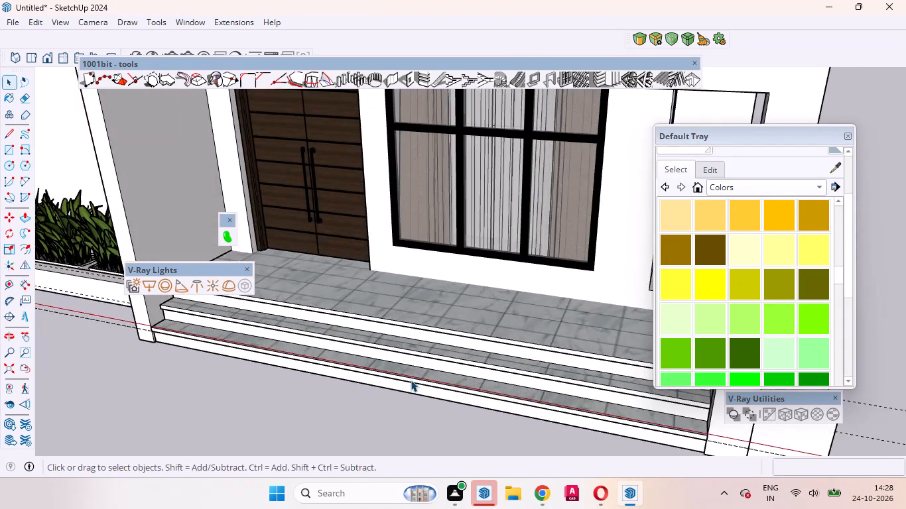
{"action": "middle_click_drag", "start_coordinate": [407, 382], "coordinate": [525, 362]}
{"action": "middle_click_drag", "start_coordinate": [532, 362], "coordinate": [577, 366]}
{"action": "middle_click", "coordinate": [577, 366]}
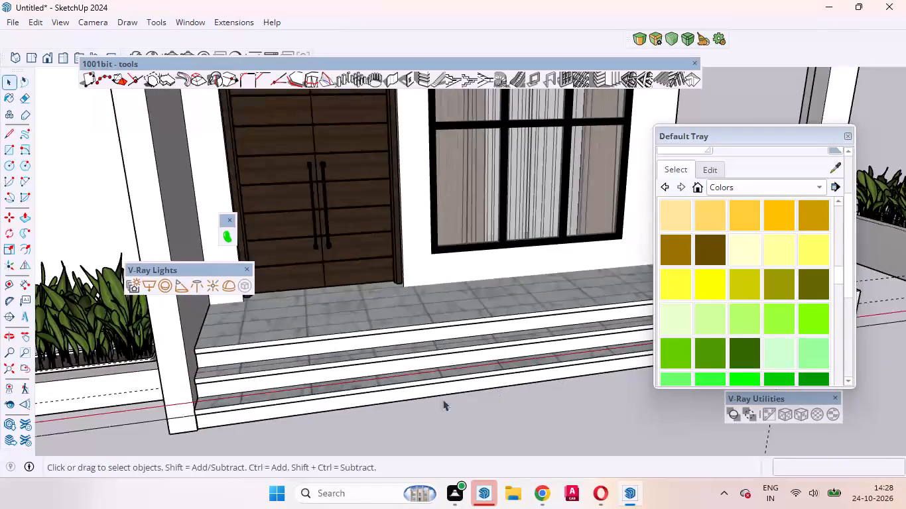
{"action": "scroll", "coordinate": [312, 430], "scroll_direction": "down", "scroll_amount": 18}
{"action": "left_click", "coordinate": [593, 421]}
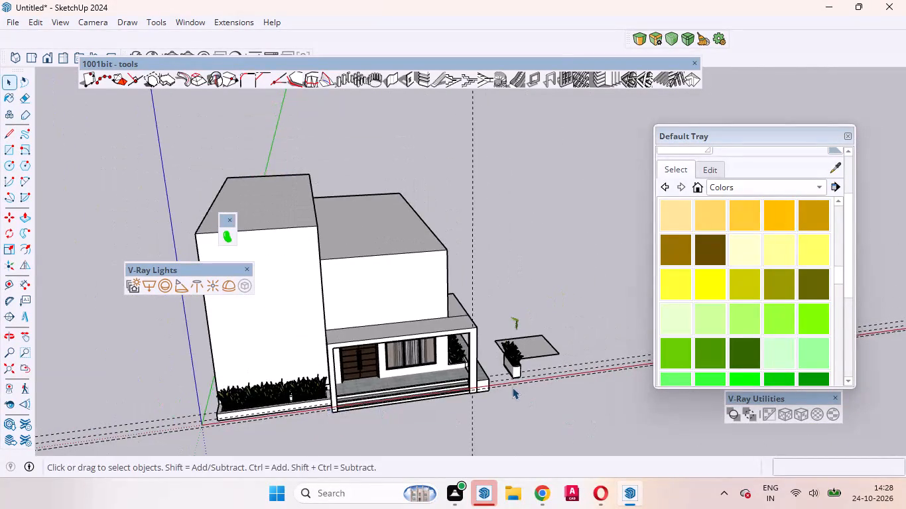
{"action": "middle_click_drag", "start_coordinate": [507, 389], "coordinate": [340, 311]}
{"action": "scroll", "coordinate": [386, 335], "scroll_direction": "up", "scroll_amount": 8}
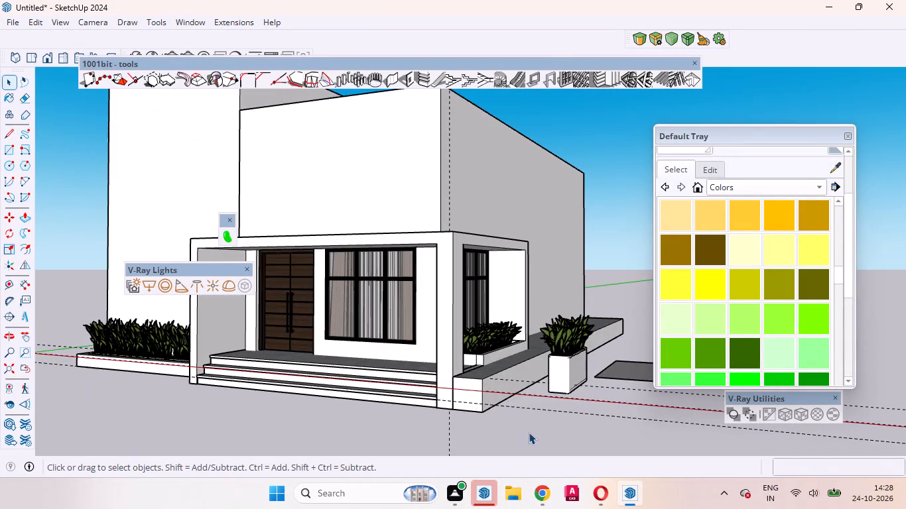
{"action": "scroll", "coordinate": [529, 432], "scroll_direction": "down", "scroll_amount": 5}
{"action": "middle_click_drag", "start_coordinate": [440, 354], "coordinate": [422, 458]}
{"action": "scroll", "coordinate": [395, 432], "scroll_direction": "up", "scroll_amount": 4}
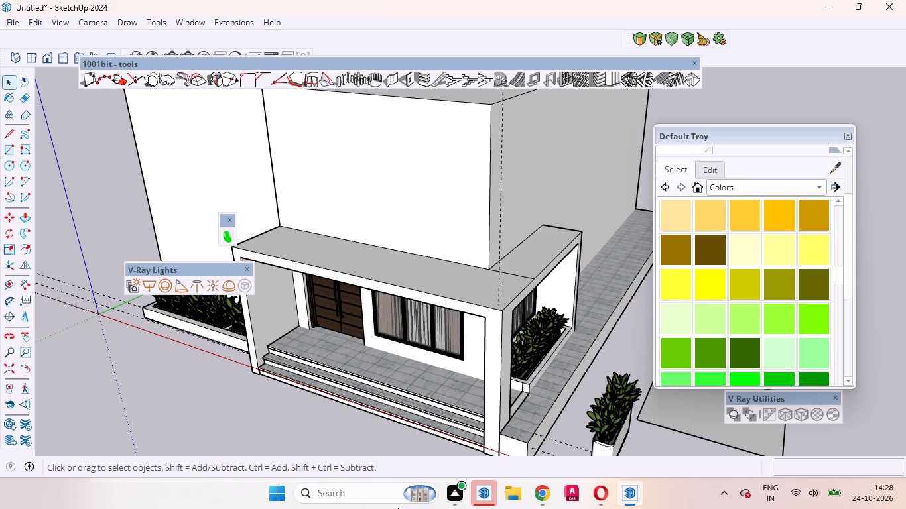
{"action": "scroll", "coordinate": [324, 280], "scroll_direction": "down", "scroll_amount": 4}
{"action": "middle_click_drag", "start_coordinate": [371, 323], "coordinate": [340, 334]}
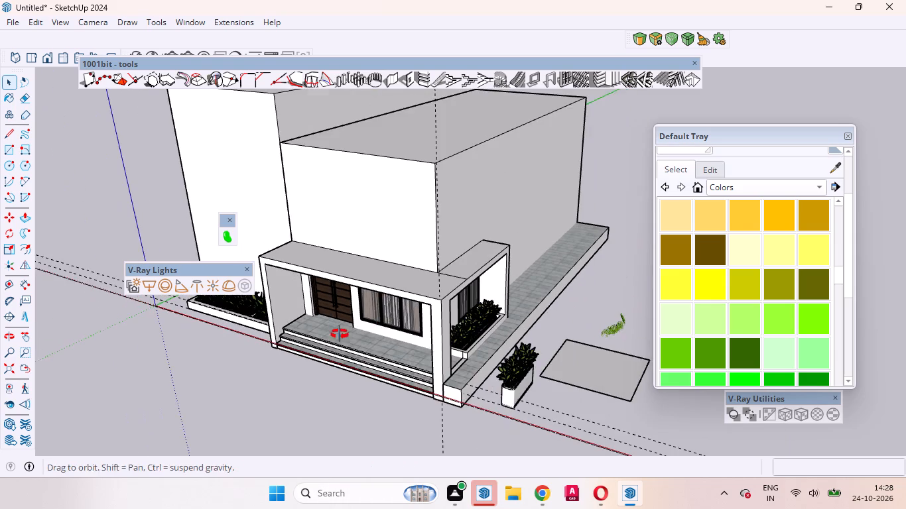
{"action": "middle_click_drag", "start_coordinate": [340, 334], "coordinate": [229, 343]}
Examine the marble texture's veining, tile size and joints up close on the porch floor.
{"action": "scroll", "coordinate": [361, 312], "scroll_direction": "up", "scroll_amount": 15}
{"action": "middle_click_drag", "start_coordinate": [310, 363], "coordinate": [455, 379]}
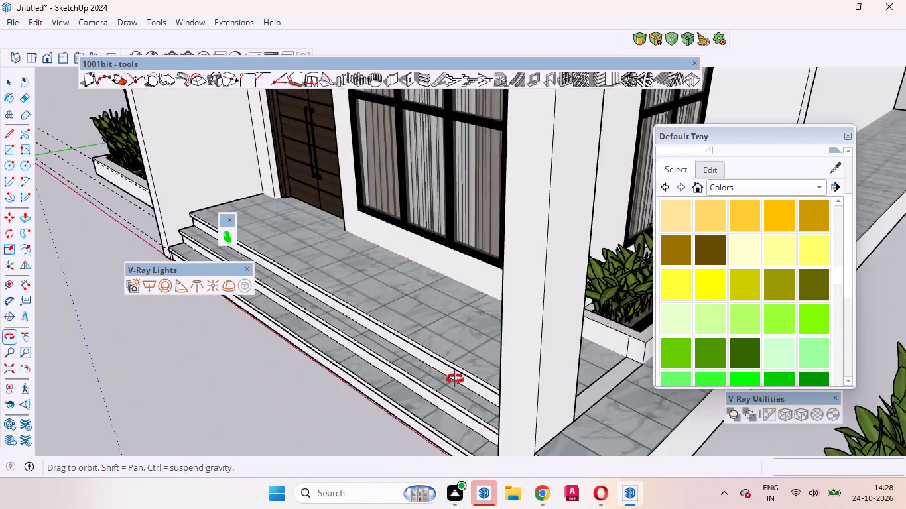
{"action": "middle_click_drag", "start_coordinate": [455, 379], "coordinate": [514, 416]}
{"action": "scroll", "coordinate": [373, 323], "scroll_direction": "up", "scroll_amount": 15}
{"action": "middle_click_drag", "start_coordinate": [344, 372], "coordinate": [497, 459]}
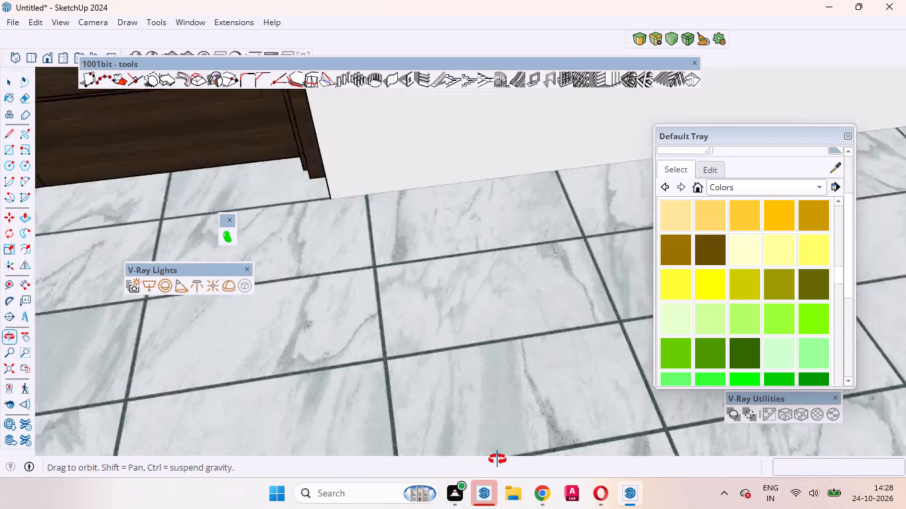
{"action": "middle_click_drag", "start_coordinate": [497, 459], "coordinate": [499, 461]}
{"action": "scroll", "coordinate": [390, 333], "scroll_direction": "down", "scroll_amount": 5}
{"action": "scroll", "coordinate": [391, 306], "scroll_direction": "up", "scroll_amount": 20}
{"action": "scroll", "coordinate": [391, 306], "scroll_direction": "up", "scroll_amount": 5}
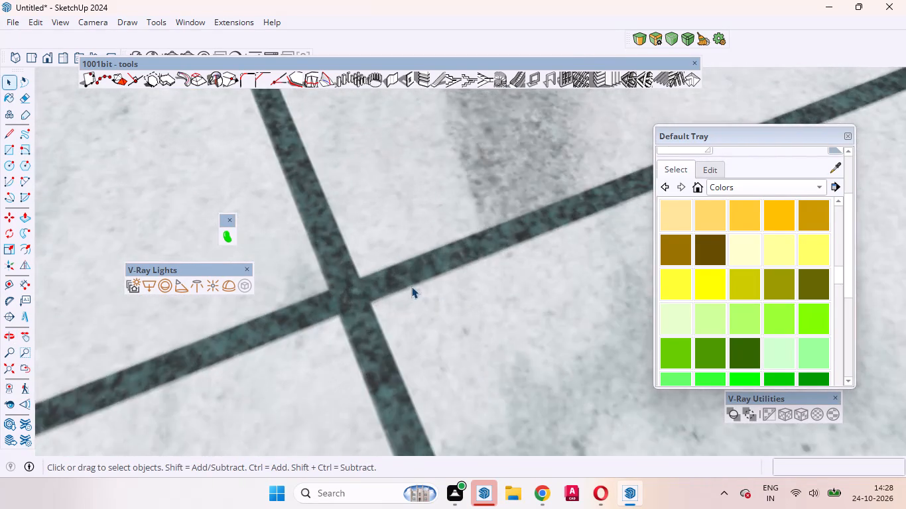
{"action": "scroll", "coordinate": [411, 286], "scroll_direction": "up", "scroll_amount": 5}
{"action": "middle_click_drag", "start_coordinate": [381, 315], "coordinate": [300, 296]}
{"action": "scroll", "coordinate": [361, 288], "scroll_direction": "down", "scroll_amount": 9}
{"action": "scroll", "coordinate": [368, 292], "scroll_direction": "up", "scroll_amount": 1}
{"action": "scroll", "coordinate": [368, 292], "scroll_direction": "down", "scroll_amount": 13}
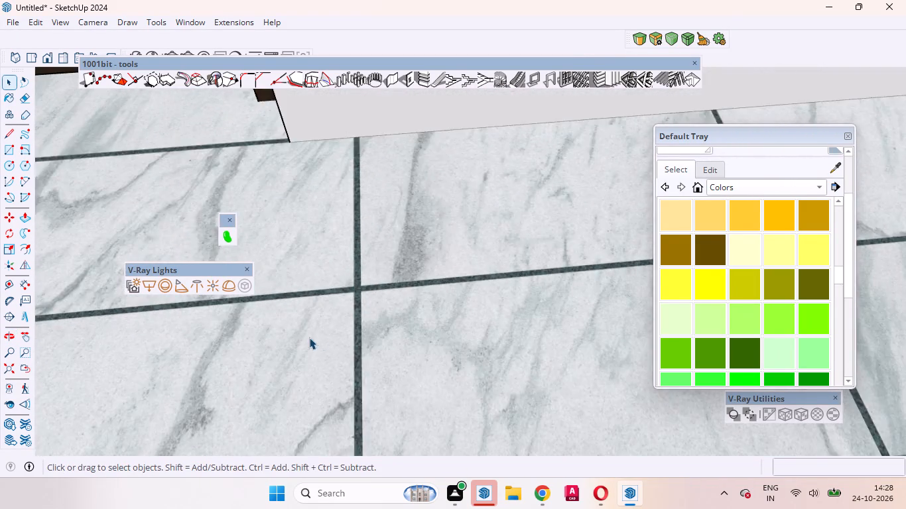
{"action": "scroll", "coordinate": [309, 337], "scroll_direction": "down", "scroll_amount": 18}
{"action": "scroll", "coordinate": [339, 231], "scroll_direction": "up", "scroll_amount": 1}
{"action": "scroll", "coordinate": [339, 231], "scroll_direction": "down", "scroll_amount": 14}
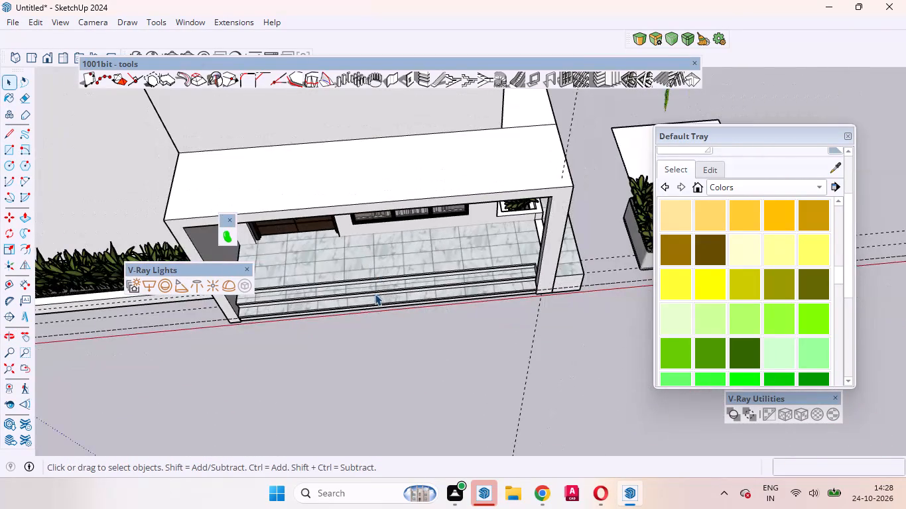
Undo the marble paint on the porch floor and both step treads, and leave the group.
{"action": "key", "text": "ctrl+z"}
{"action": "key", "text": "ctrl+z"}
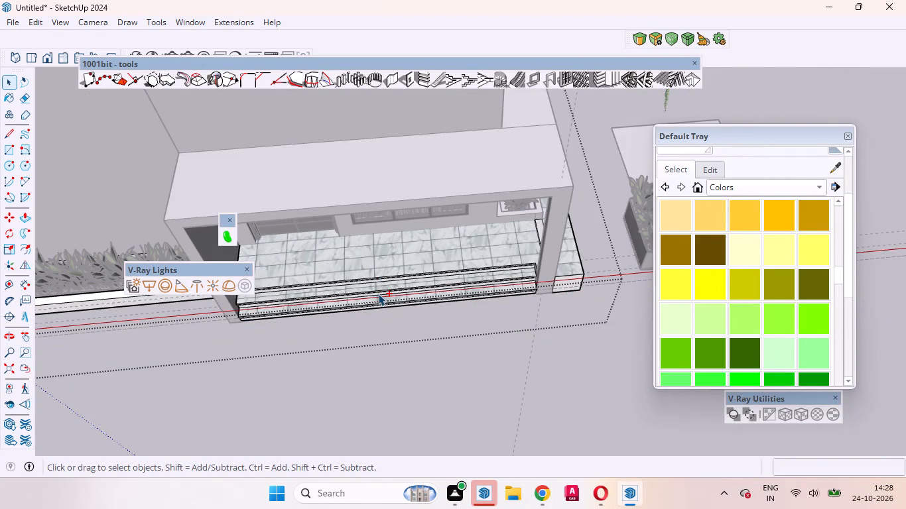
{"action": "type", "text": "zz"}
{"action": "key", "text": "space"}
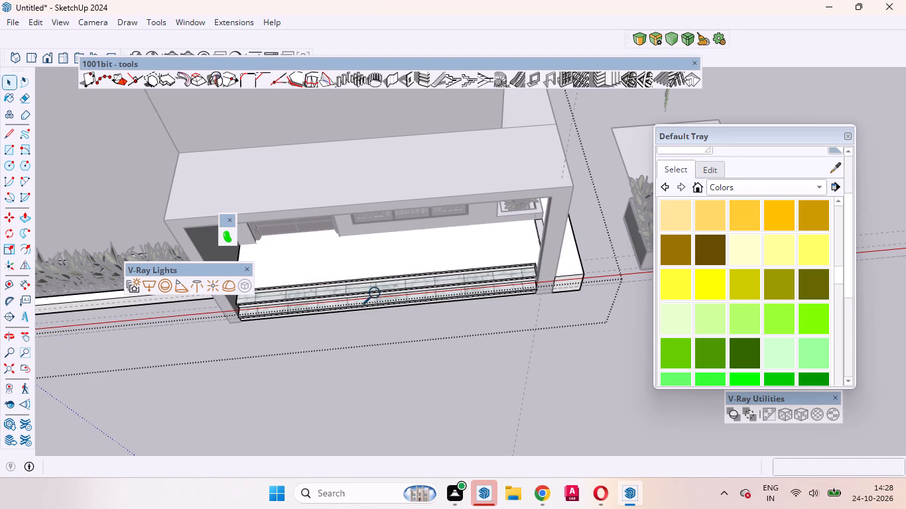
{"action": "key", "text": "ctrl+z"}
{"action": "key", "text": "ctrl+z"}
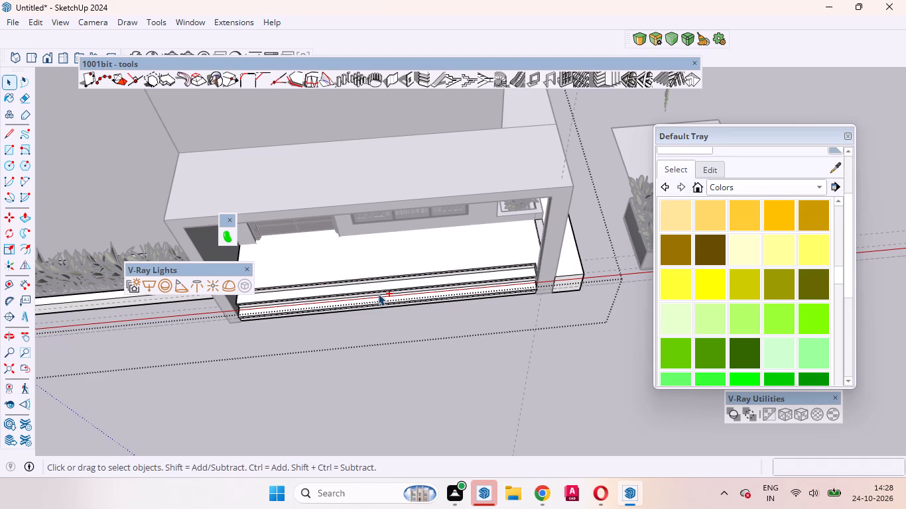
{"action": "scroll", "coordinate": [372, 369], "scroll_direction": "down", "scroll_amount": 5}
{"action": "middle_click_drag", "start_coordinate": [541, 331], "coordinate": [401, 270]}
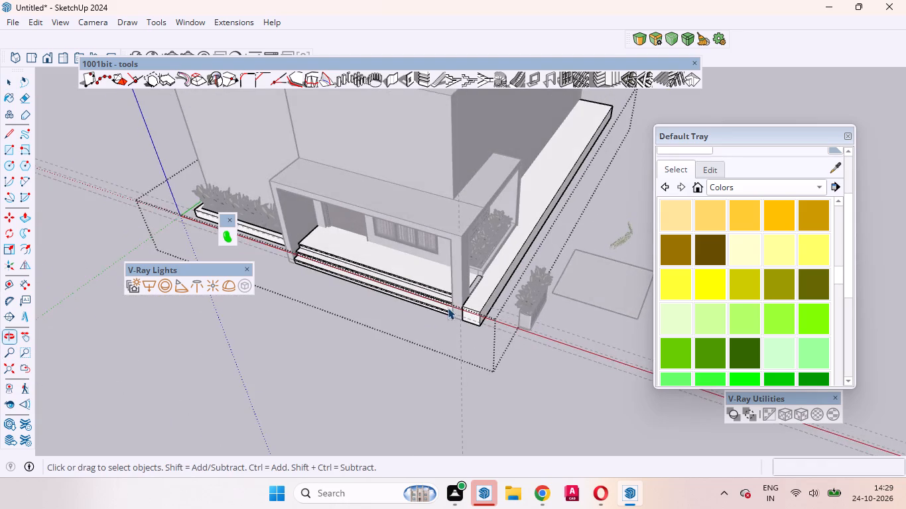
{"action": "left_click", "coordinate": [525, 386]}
Reverse the face of the narrow floor strip between the porch's corner column and the side planter.
{"action": "scroll", "coordinate": [512, 256], "scroll_direction": "up", "scroll_amount": 19}
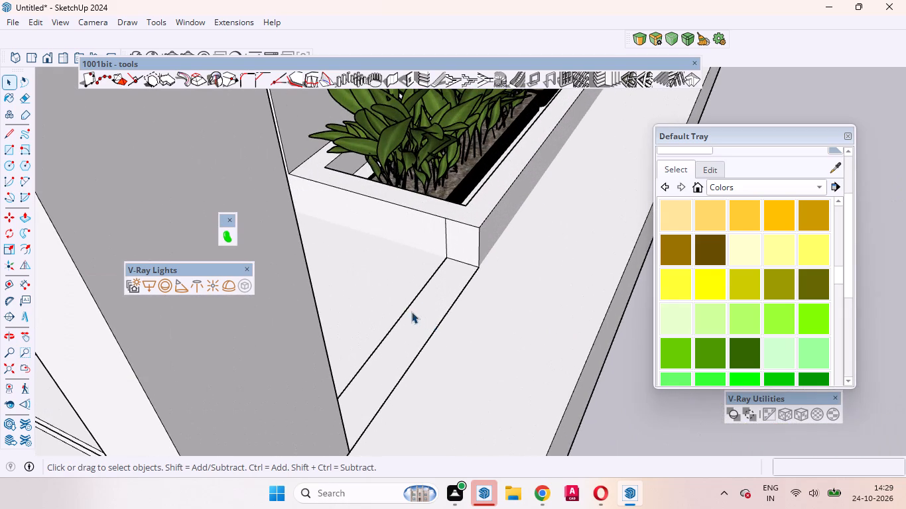
{"action": "left_click", "coordinate": [406, 311]}
{"action": "double_click", "coordinate": [406, 311]}
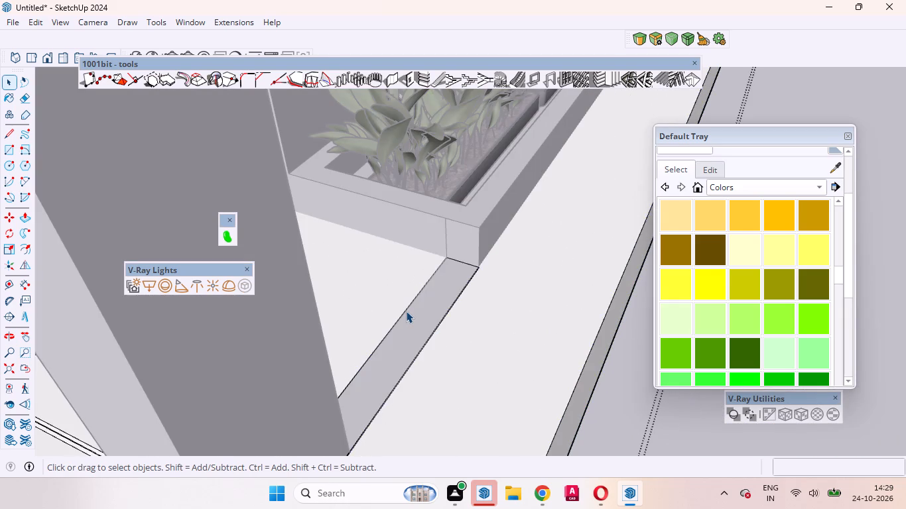
{"action": "left_click", "coordinate": [406, 311]}
{"action": "left_click", "coordinate": [411, 315]}
{"action": "scroll", "coordinate": [415, 328], "scroll_direction": "up", "scroll_amount": 11}
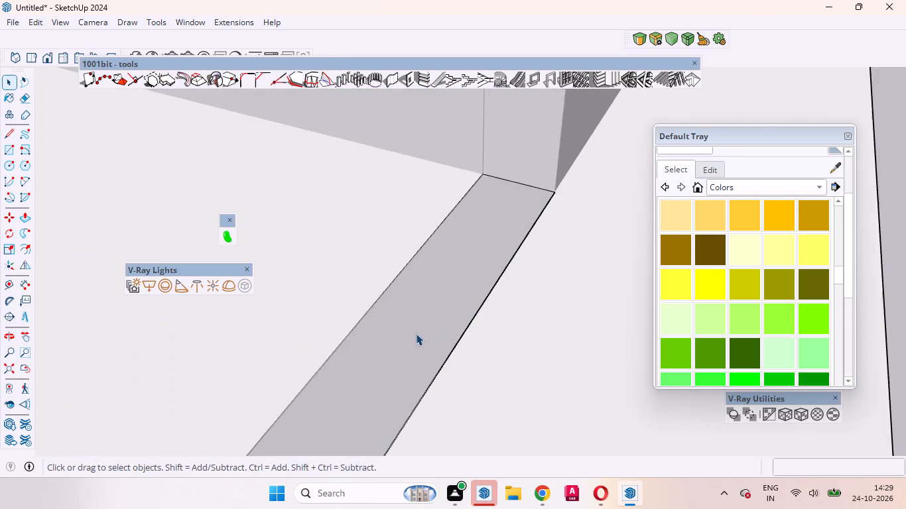
{"action": "scroll", "coordinate": [416, 333], "scroll_direction": "up", "scroll_amount": 3}
{"action": "middle_click_drag", "start_coordinate": [401, 344], "coordinate": [480, 315]}
{"action": "scroll", "coordinate": [480, 315], "scroll_direction": "up", "scroll_amount": 1}
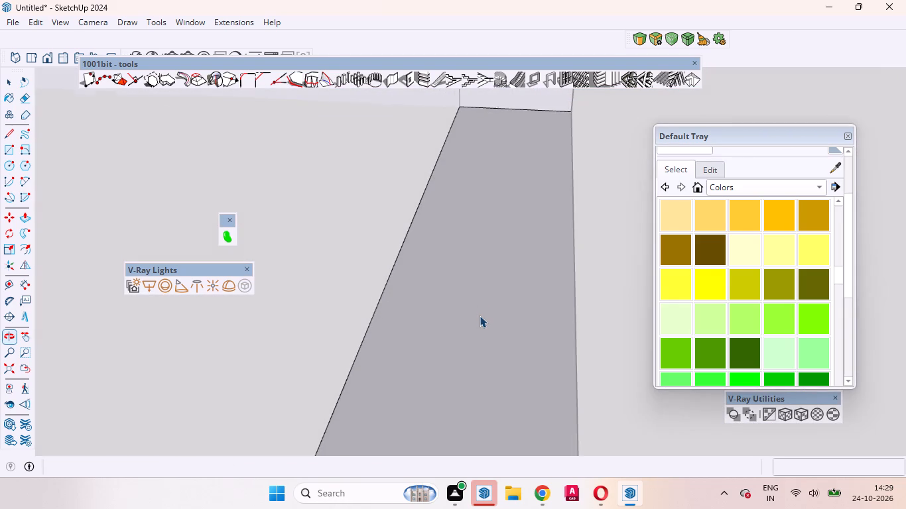
{"action": "left_click", "coordinate": [477, 304]}
{"action": "double_click", "coordinate": [477, 304]}
{"action": "left_click", "coordinate": [454, 304]}
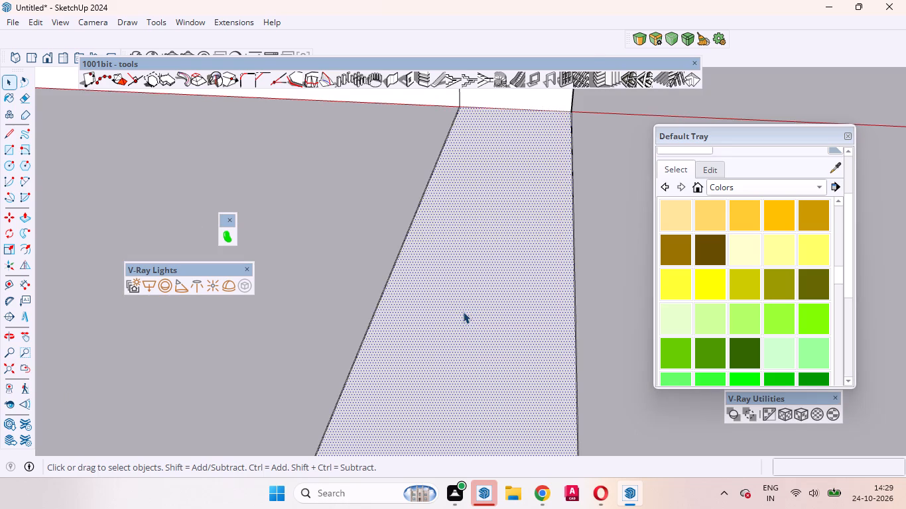
{"action": "right_click", "coordinate": [463, 311]}
{"action": "left_click", "coordinate": [489, 144]}
{"action": "scroll", "coordinate": [428, 310], "scroll_direction": "down", "scroll_amount": 5}
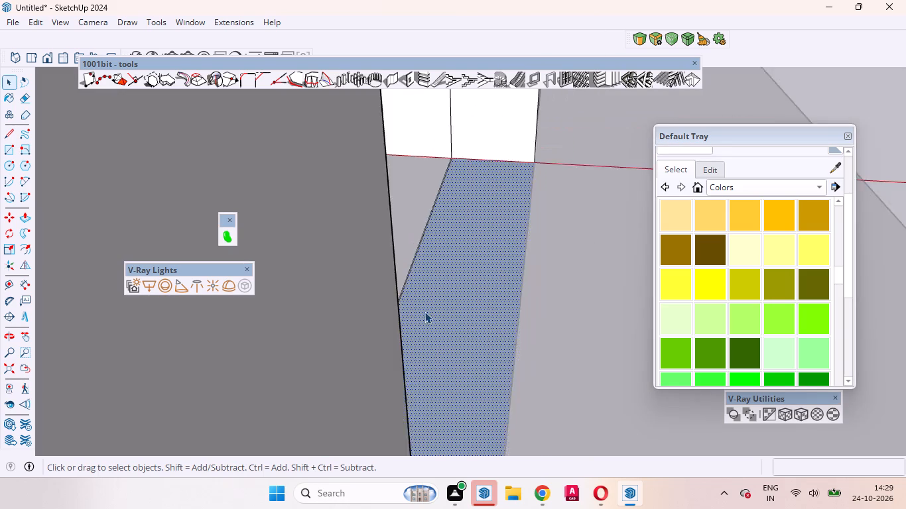
{"action": "scroll", "coordinate": [424, 311], "scroll_direction": "down", "scroll_amount": 20}
{"action": "scroll", "coordinate": [424, 311], "scroll_direction": "down", "scroll_amount": 1}
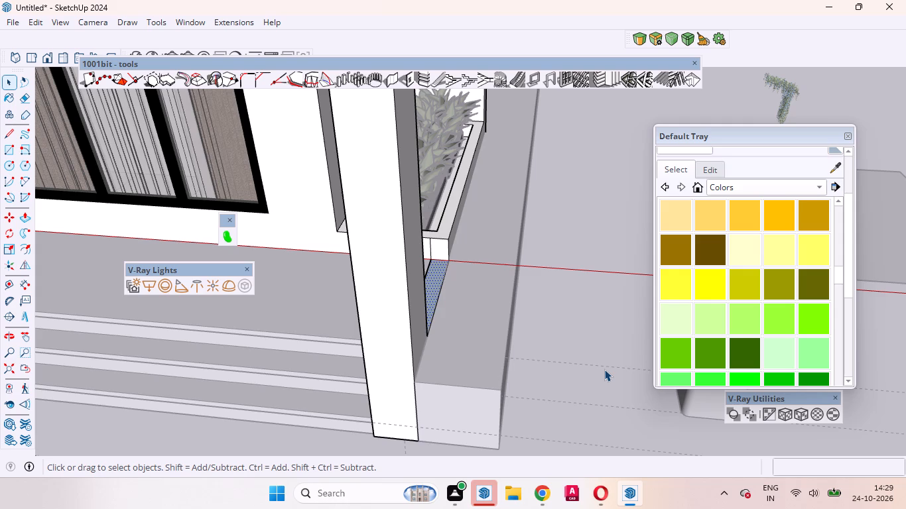
Reverse the face of the narrow floor strip beside the porch's corner column again, and leave the group.
{"action": "left_click", "coordinate": [578, 333]}
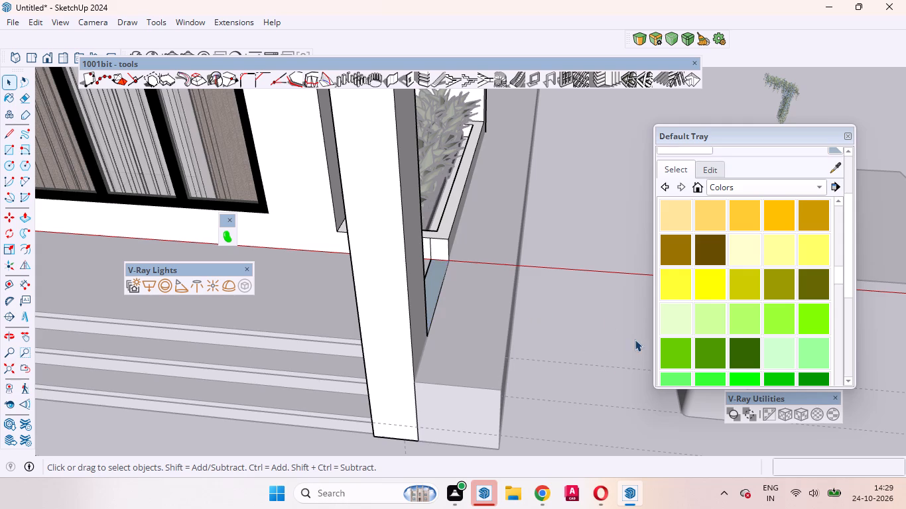
{"action": "left_click", "coordinate": [635, 339]}
{"action": "left_click", "coordinate": [600, 326]}
{"action": "left_click", "coordinate": [434, 273]}
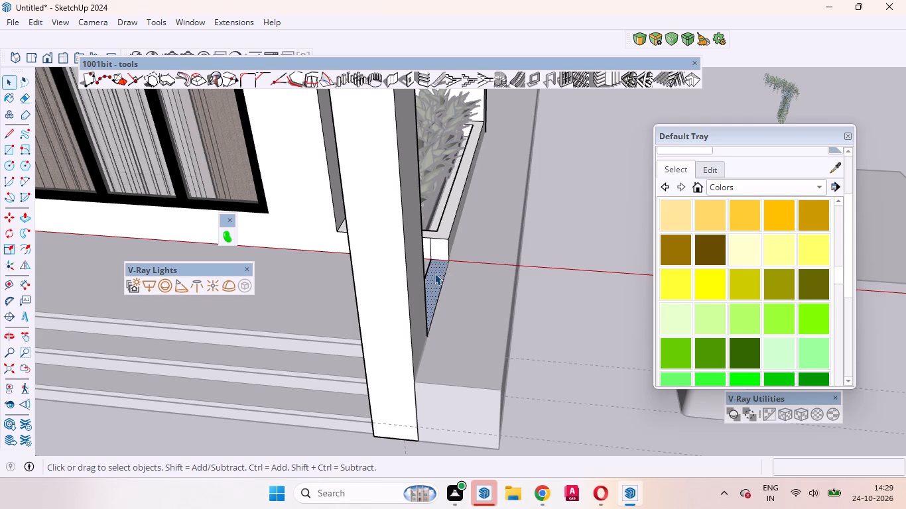
{"action": "right_click", "coordinate": [434, 273]}
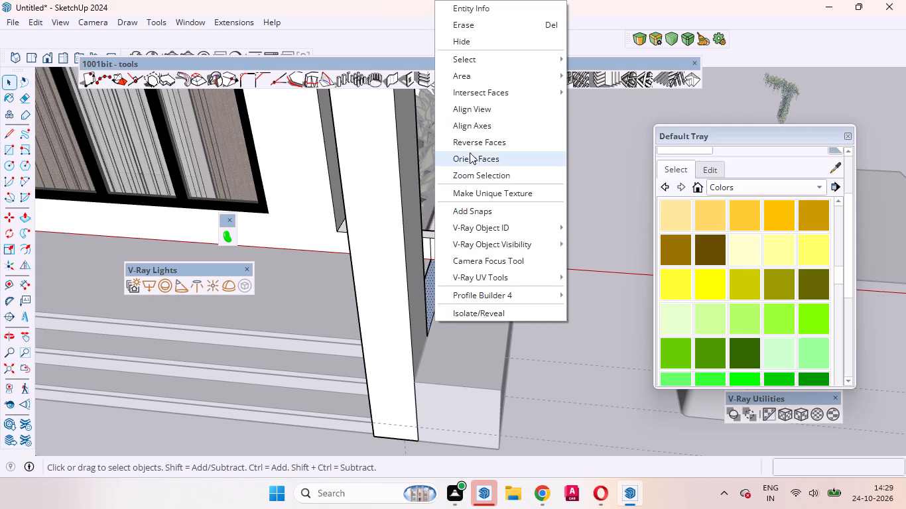
{"action": "left_click", "coordinate": [470, 142]}
{"action": "left_click", "coordinate": [547, 341]}
{"action": "scroll", "coordinate": [426, 283], "scroll_direction": "down", "scroll_amount": 7}
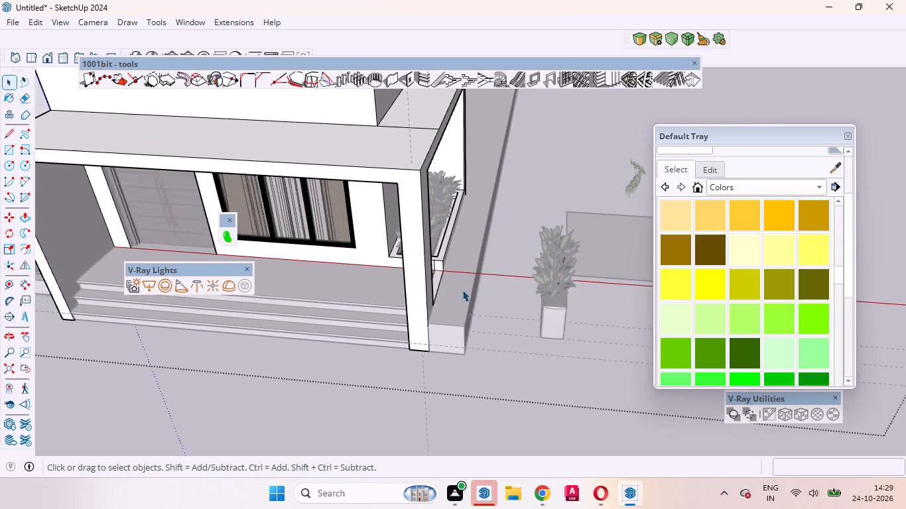
{"action": "scroll", "coordinate": [462, 290], "scroll_direction": "down", "scroll_amount": 4}
{"action": "double_click", "coordinate": [426, 371]}
{"action": "left_click", "coordinate": [385, 349]}
Examine the porch, side walkway and whole house from the front, the corner and above.
{"action": "scroll", "coordinate": [426, 310], "scroll_direction": "up", "scroll_amount": 5}
{"action": "middle_click_drag", "start_coordinate": [432, 301], "coordinate": [457, 304]}
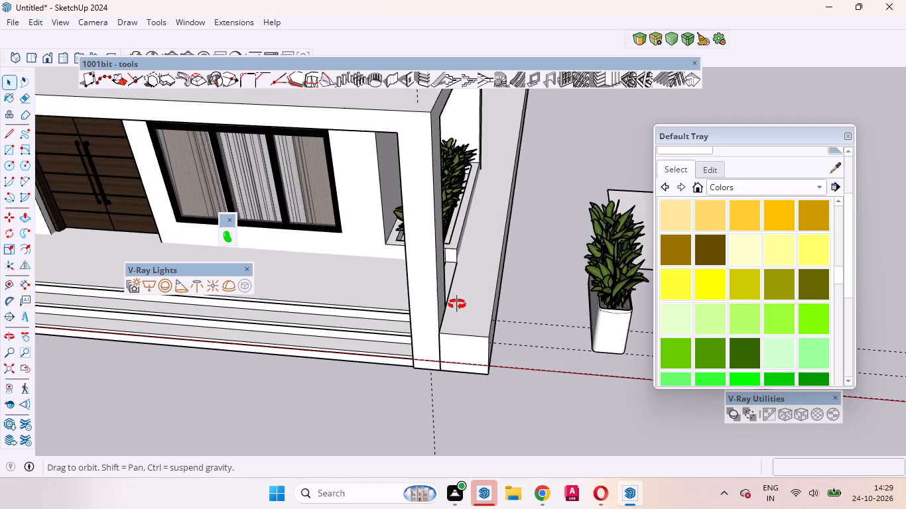
{"action": "middle_click_drag", "start_coordinate": [457, 304], "coordinate": [578, 276]}
{"action": "scroll", "coordinate": [314, 261], "scroll_direction": "down", "scroll_amount": 9}
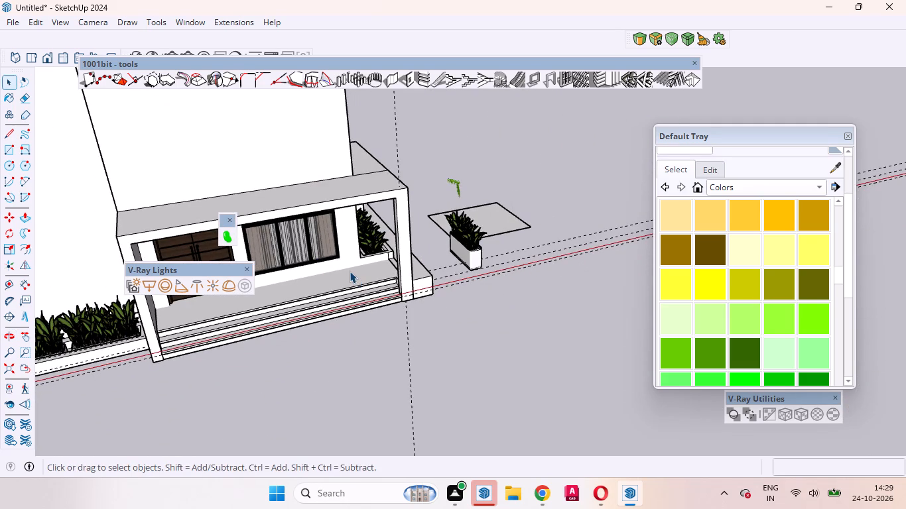
{"action": "scroll", "coordinate": [369, 331], "scroll_direction": "down", "scroll_amount": 10}
{"action": "middle_click_drag", "start_coordinate": [334, 345], "coordinate": [295, 233]}
{"action": "scroll", "coordinate": [275, 292], "scroll_direction": "up", "scroll_amount": 5}
{"action": "middle_click_drag", "start_coordinate": [357, 273], "coordinate": [239, 360]}
{"action": "scroll", "coordinate": [374, 313], "scroll_direction": "down", "scroll_amount": 4}
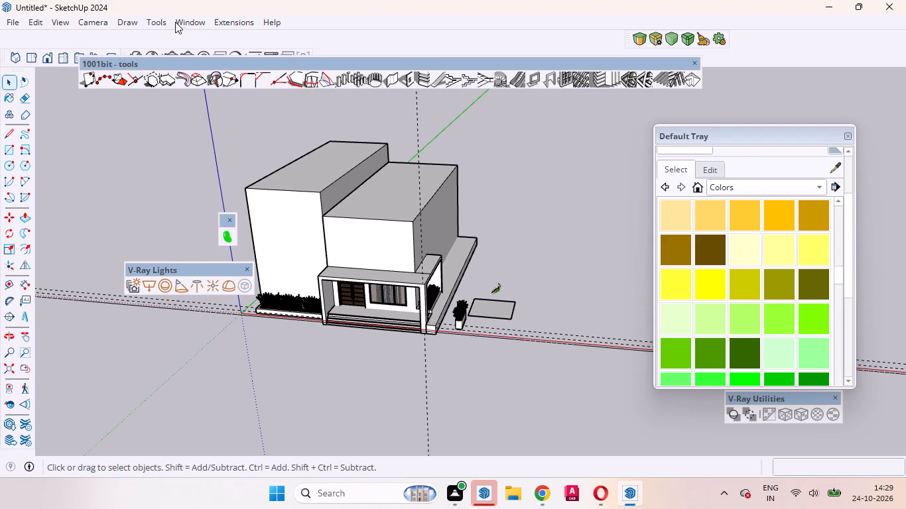
Find a tall broad-leaved plant in a white pot among the 3D Warehouse plants and load it into the model.
{"action": "left_click", "coordinate": [195, 22]}
{"action": "left_click", "coordinate": [204, 124]}
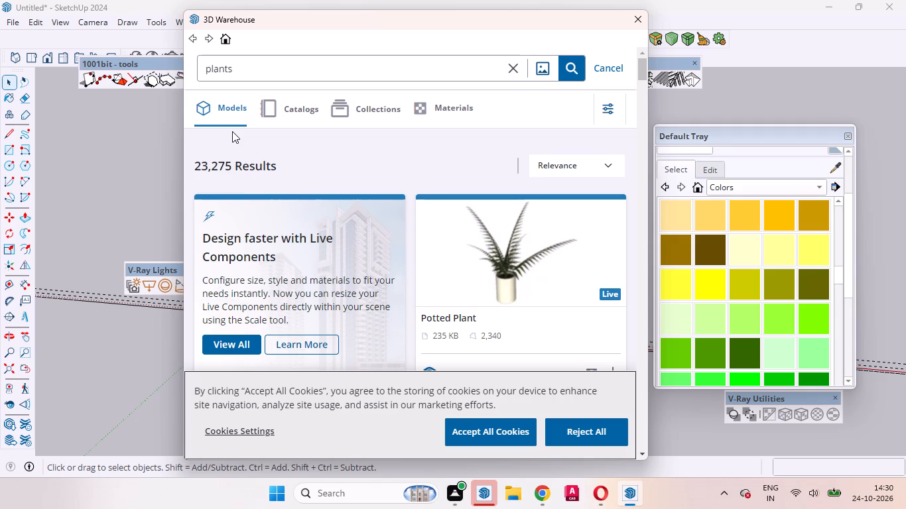
{"action": "scroll", "coordinate": [306, 220], "scroll_direction": "down", "scroll_amount": 5}
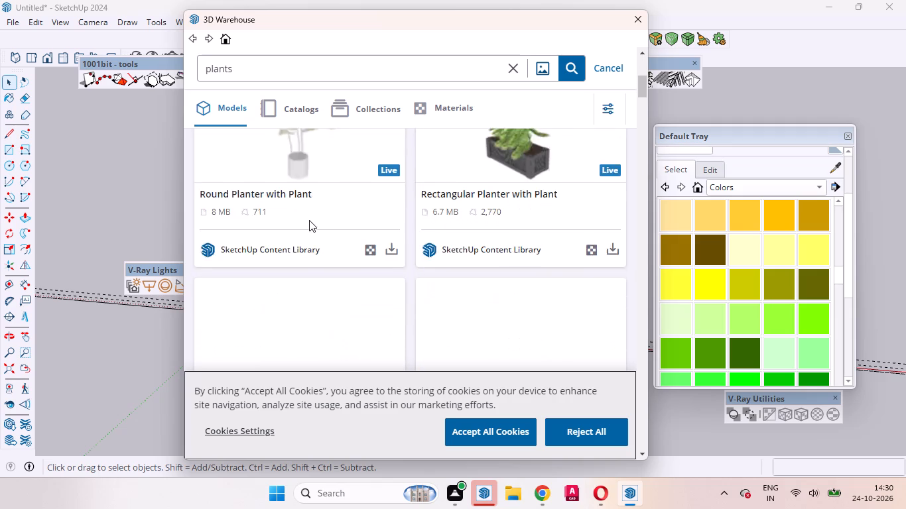
{"action": "scroll", "coordinate": [309, 220], "scroll_direction": "down", "scroll_amount": 6}
{"action": "scroll", "coordinate": [314, 260], "scroll_direction": "up", "scroll_amount": 3}
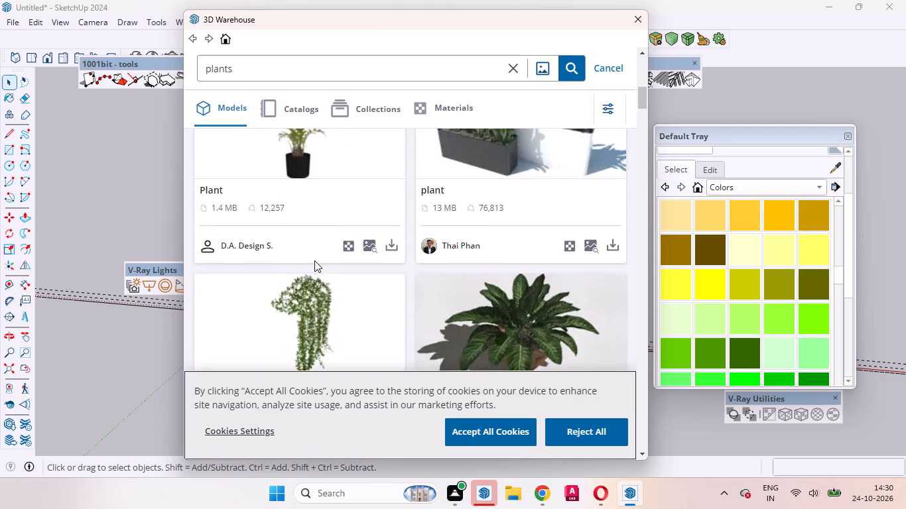
{"action": "scroll", "coordinate": [314, 260], "scroll_direction": "down", "scroll_amount": 8}
{"action": "scroll", "coordinate": [314, 260], "scroll_direction": "up", "scroll_amount": 2}
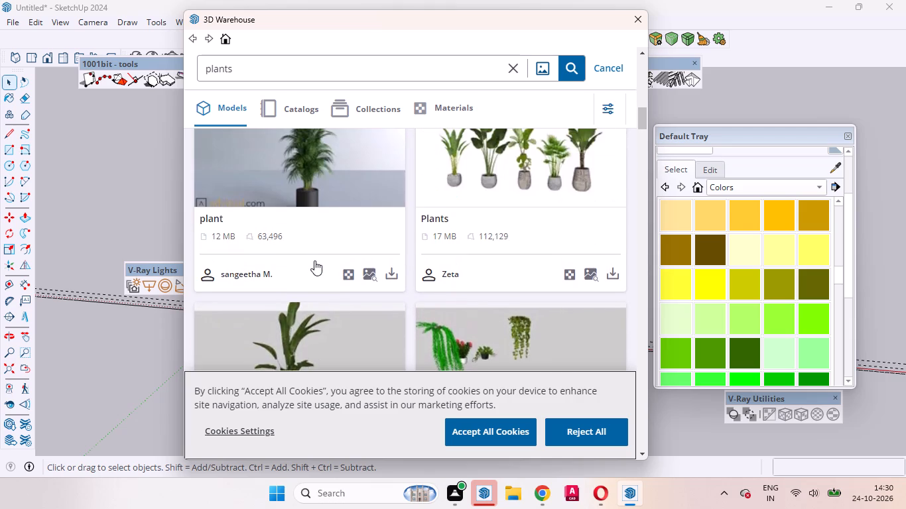
{"action": "scroll", "coordinate": [314, 260], "scroll_direction": "down", "scroll_amount": 3}
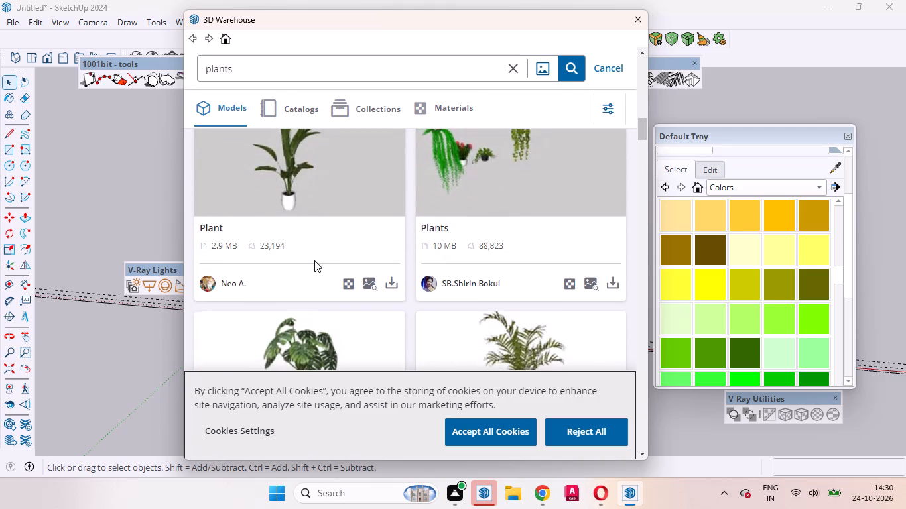
{"action": "left_click", "coordinate": [400, 283]}
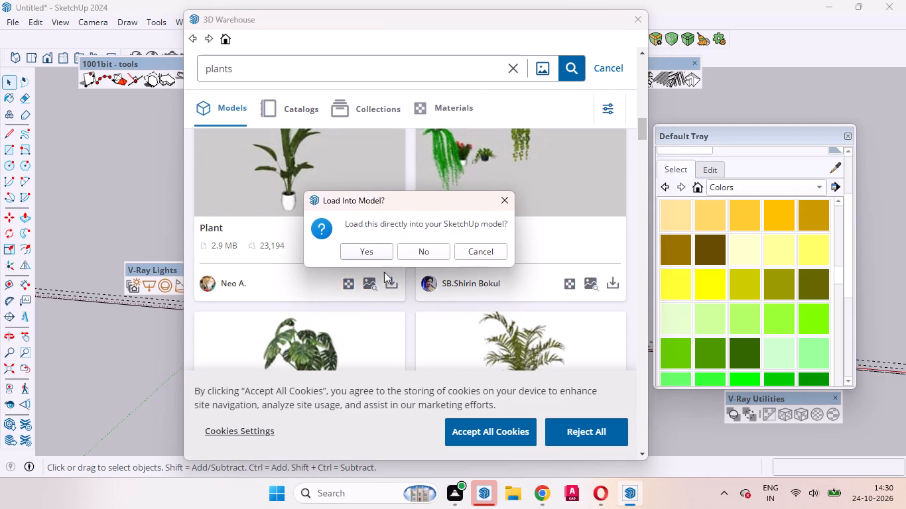
{"action": "left_click", "coordinate": [377, 251]}
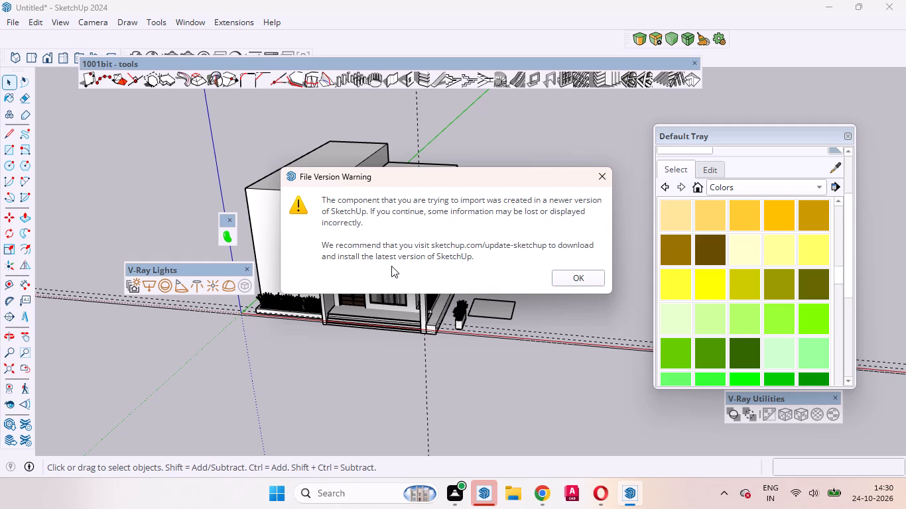
{"action": "left_click", "coordinate": [566, 272]}
Place the potted plant on the porch and move it about 4' 1" into the corner beside the entrance door.
{"action": "scroll", "coordinate": [344, 350], "scroll_direction": "up", "scroll_amount": 10}
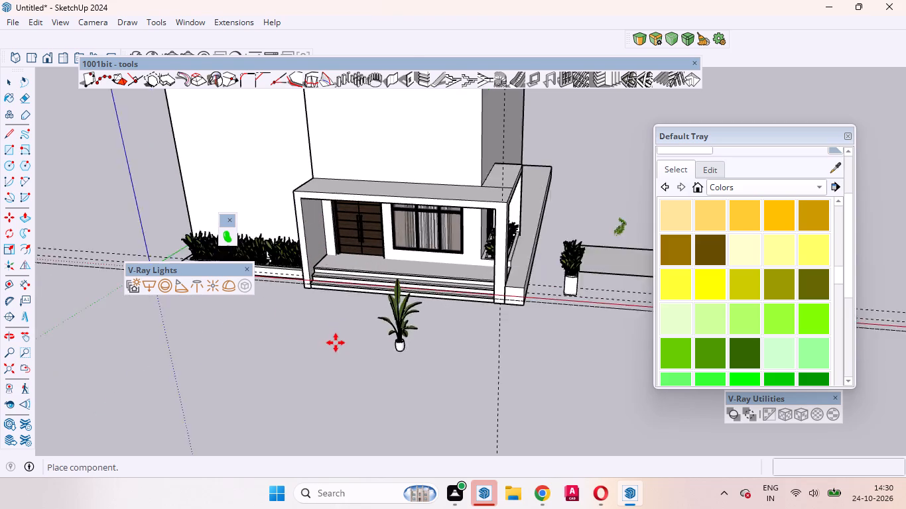
{"action": "scroll", "coordinate": [336, 343], "scroll_direction": "up", "scroll_amount": 5}
{"action": "left_click", "coordinate": [308, 231]}
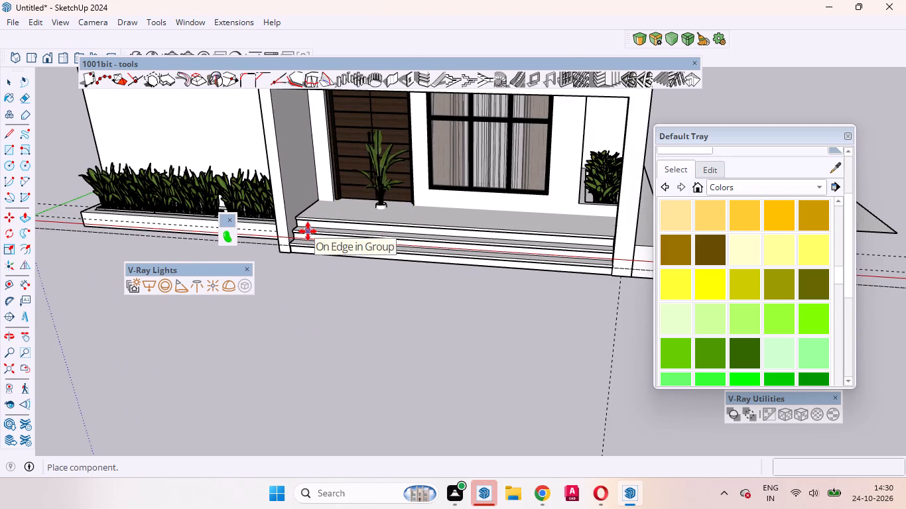
{"action": "scroll", "coordinate": [411, 216], "scroll_direction": "up", "scroll_amount": 9}
{"action": "left_click", "coordinate": [363, 202]}
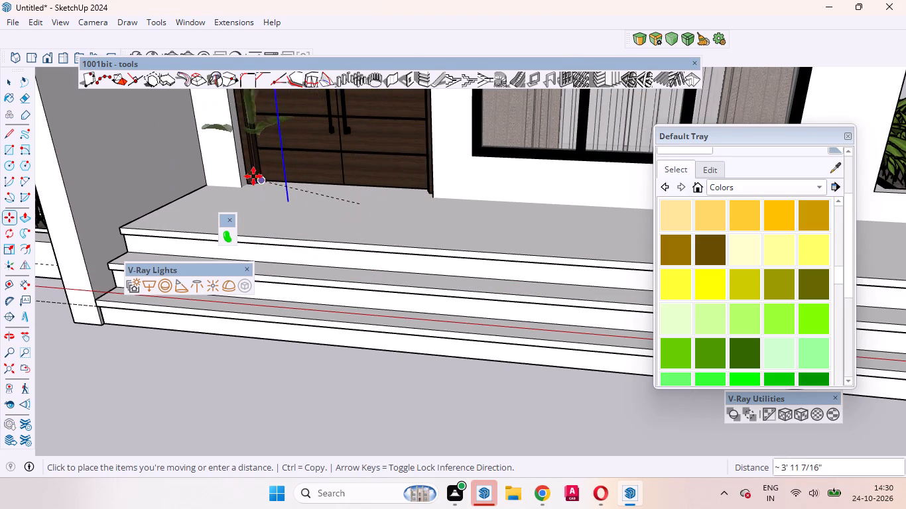
{"action": "left_click", "coordinate": [220, 192]}
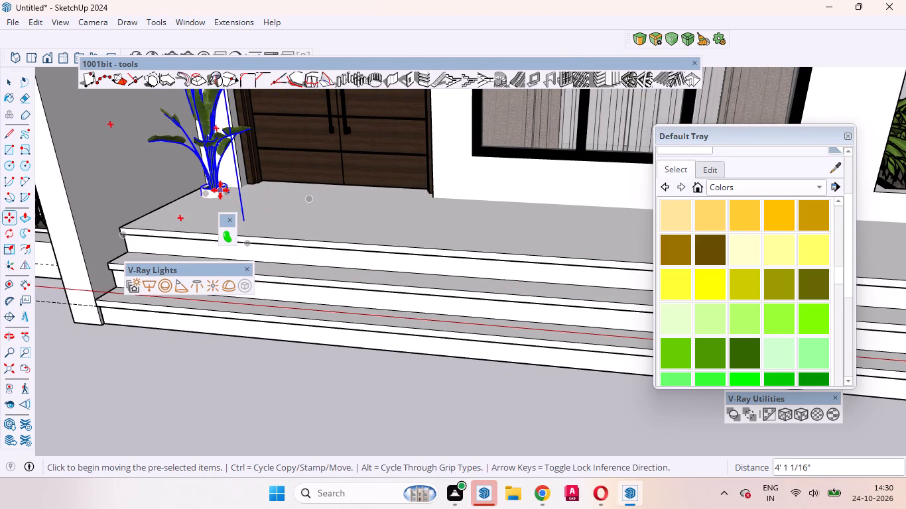
Raise the potted plant about 6" so its pot stands on the porch floor, and clear the selection.
{"action": "left_click", "coordinate": [220, 190]}
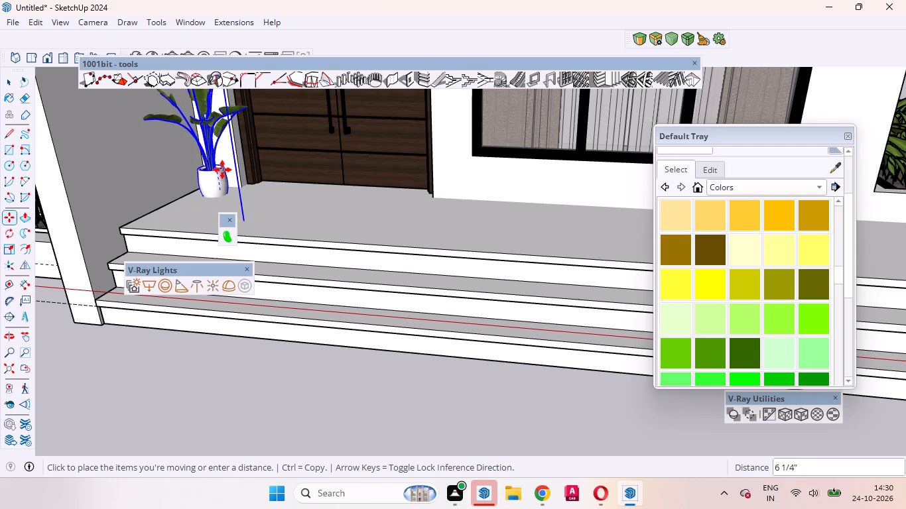
{"action": "left_click", "coordinate": [223, 165]}
{"action": "scroll", "coordinate": [220, 182], "scroll_direction": "up", "scroll_amount": 13}
{"action": "middle_click_drag", "start_coordinate": [216, 218], "coordinate": [218, 211]}
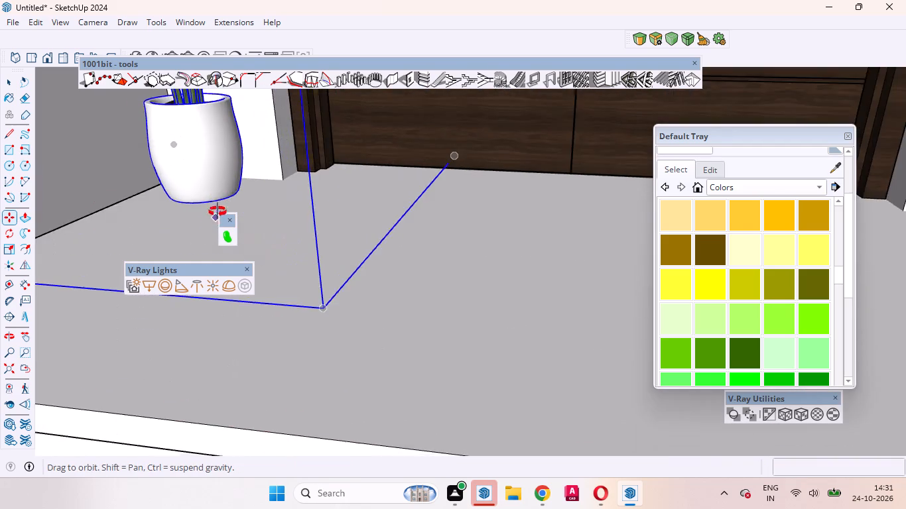
{"action": "middle_click_drag", "start_coordinate": [218, 211], "coordinate": [221, 258]}
{"action": "scroll", "coordinate": [232, 276], "scroll_direction": "down", "scroll_amount": 16}
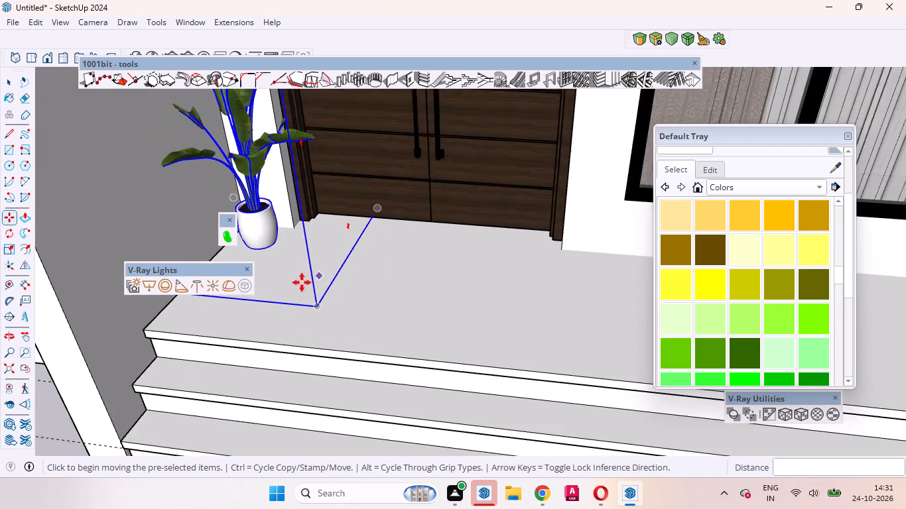
{"action": "scroll", "coordinate": [302, 282], "scroll_direction": "down", "scroll_amount": 11}
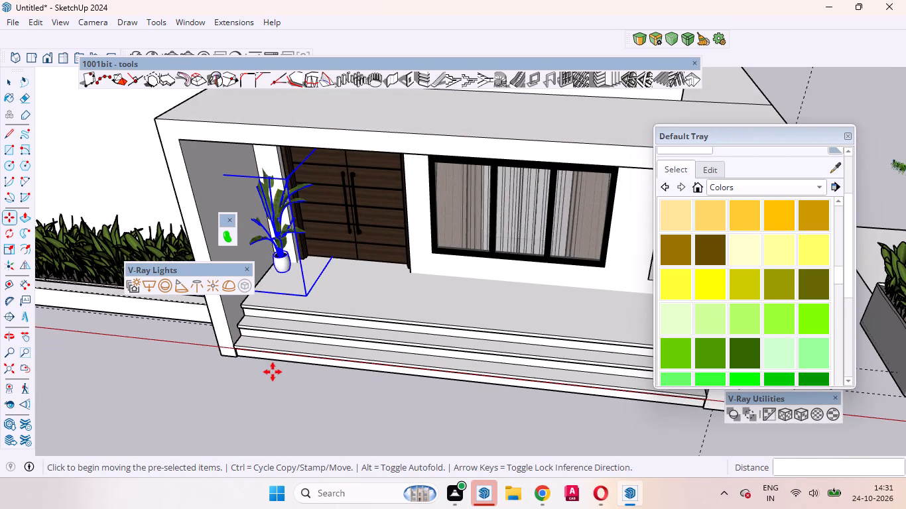
{"action": "key", "text": "space"}
{"action": "left_click", "coordinate": [227, 396]}
{"action": "scroll", "coordinate": [300, 321], "scroll_direction": "down", "scroll_amount": 5}
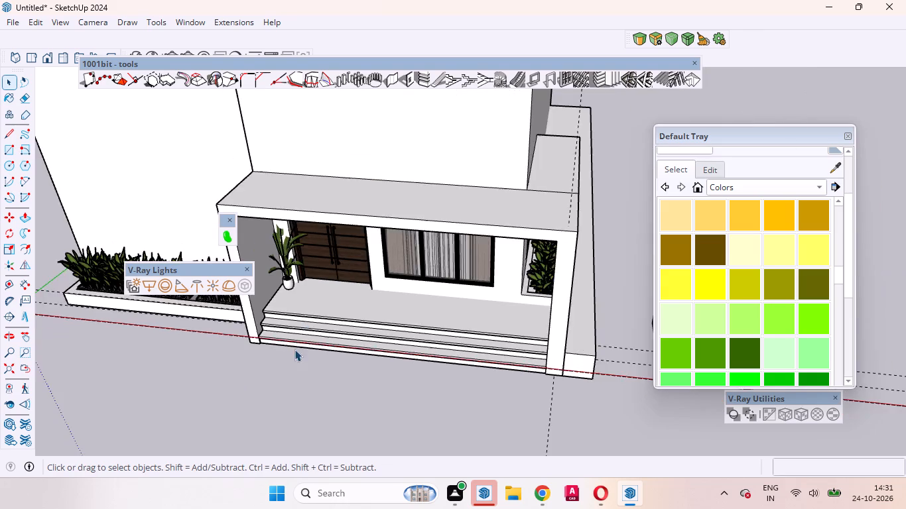
Scale the potted plant inside its component uniformly to about 0.78 and leave the component.
{"action": "middle_click_drag", "start_coordinate": [296, 346], "coordinate": [241, 254]}
{"action": "scroll", "coordinate": [259, 239], "scroll_direction": "up", "scroll_amount": 12}
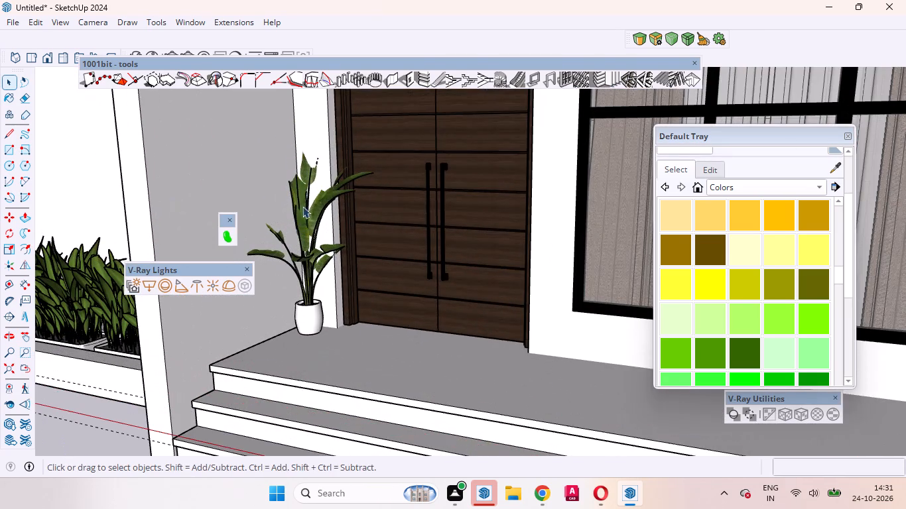
{"action": "left_click", "coordinate": [308, 199]}
{"action": "double_click", "coordinate": [309, 207]}
{"action": "left_click", "coordinate": [305, 213]}
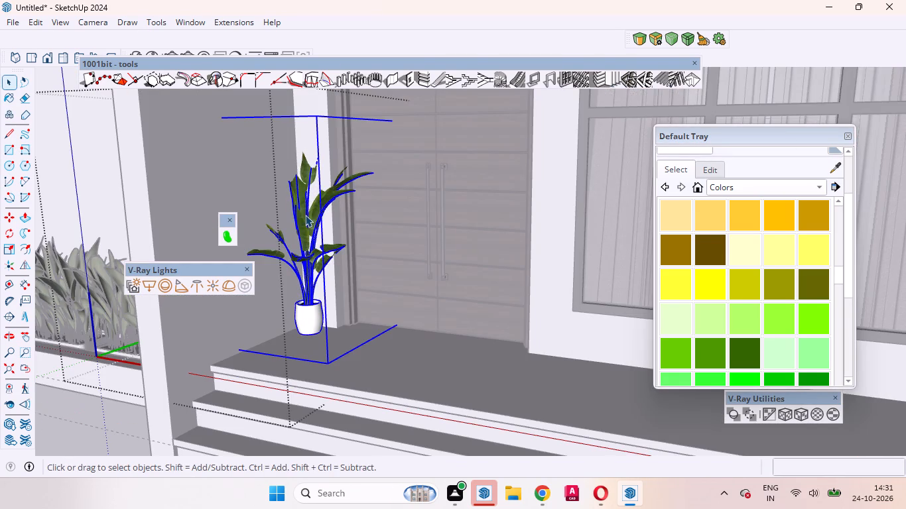
{"action": "key", "text": "s"}
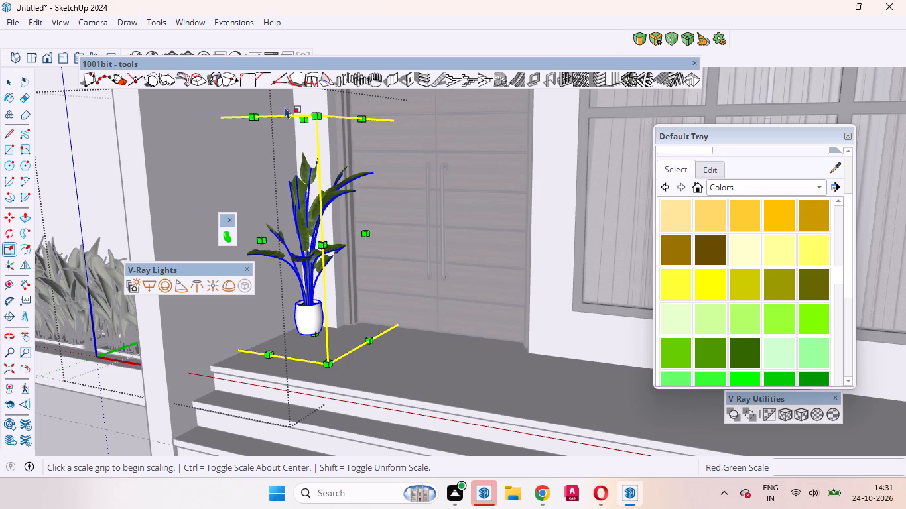
{"action": "middle_click_drag", "start_coordinate": [330, 168], "coordinate": [456, 184]}
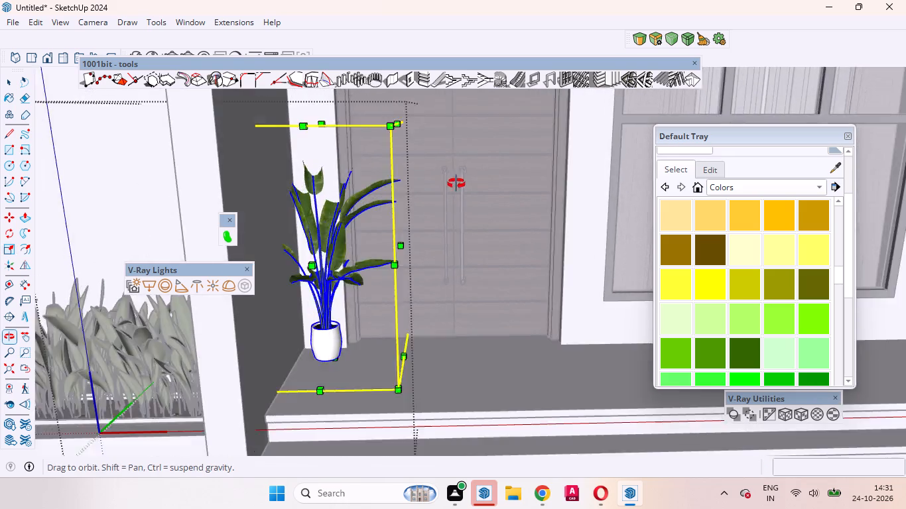
{"action": "middle_click_drag", "start_coordinate": [456, 184], "coordinate": [532, 186]}
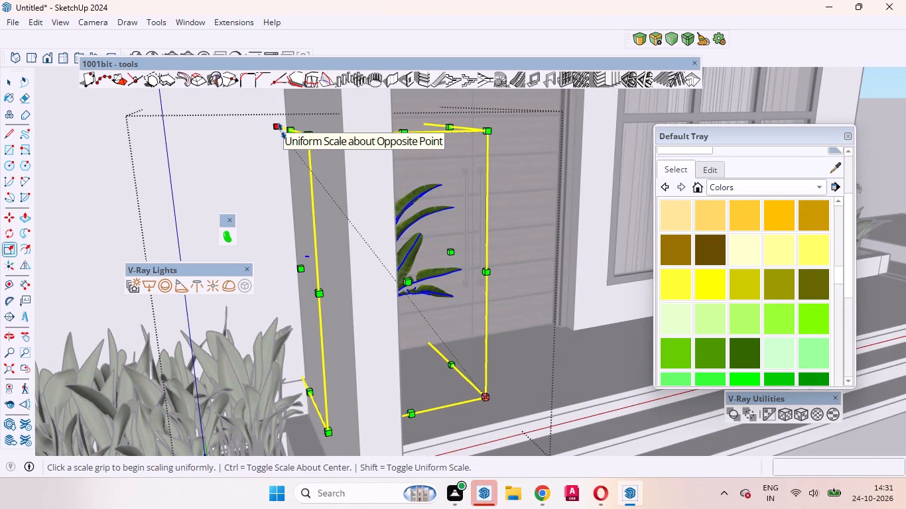
{"action": "left_click", "coordinate": [281, 131]}
{"action": "left_click", "coordinate": [323, 184]}
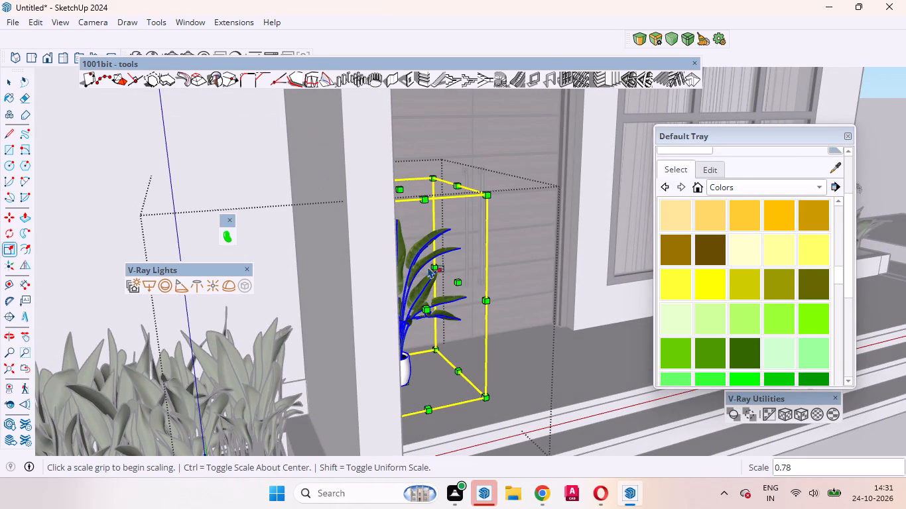
{"action": "middle_click_drag", "start_coordinate": [419, 271], "coordinate": [276, 306]}
{"action": "scroll", "coordinate": [340, 284], "scroll_direction": "down", "scroll_amount": 8}
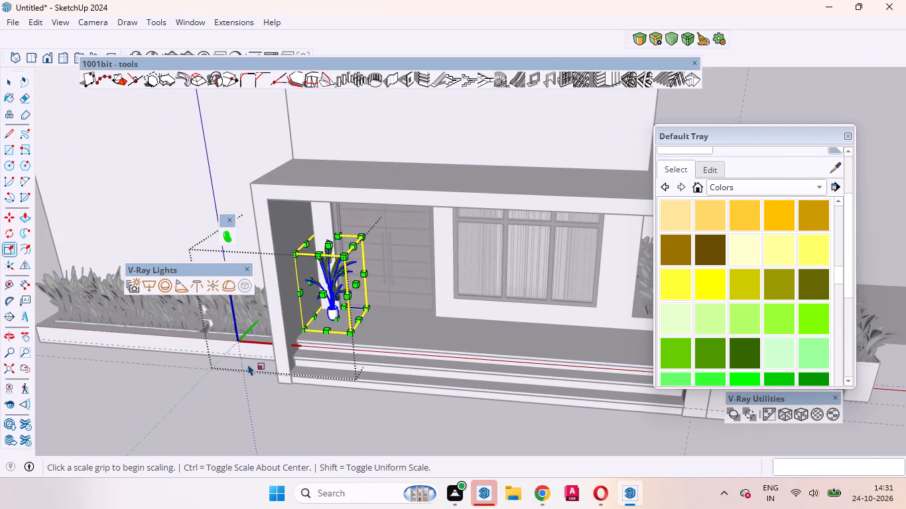
{"action": "key", "text": "space"}
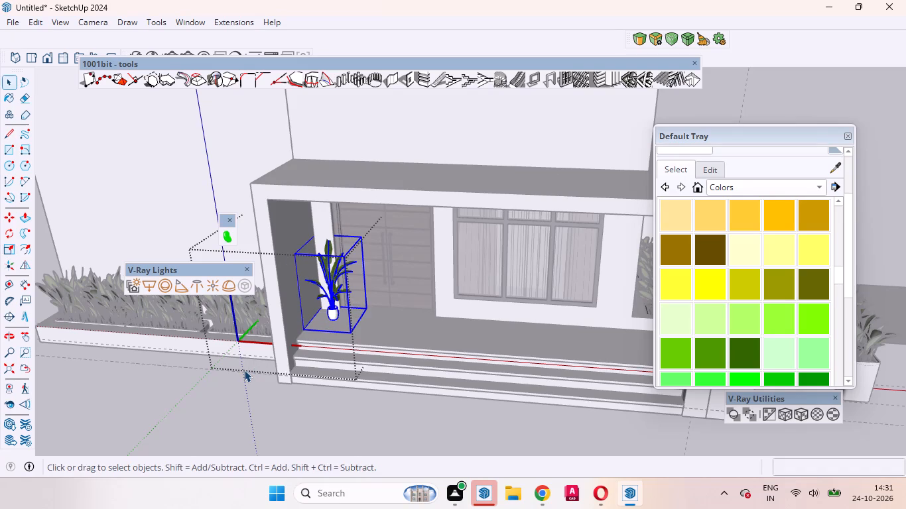
{"action": "left_click", "coordinate": [223, 400]}
Examine the scaled potted plant beside the entrance door up close and from the front of the porch.
{"action": "scroll", "coordinate": [357, 338], "scroll_direction": "up", "scroll_amount": 9}
{"action": "middle_click_drag", "start_coordinate": [333, 287], "coordinate": [250, 287]}
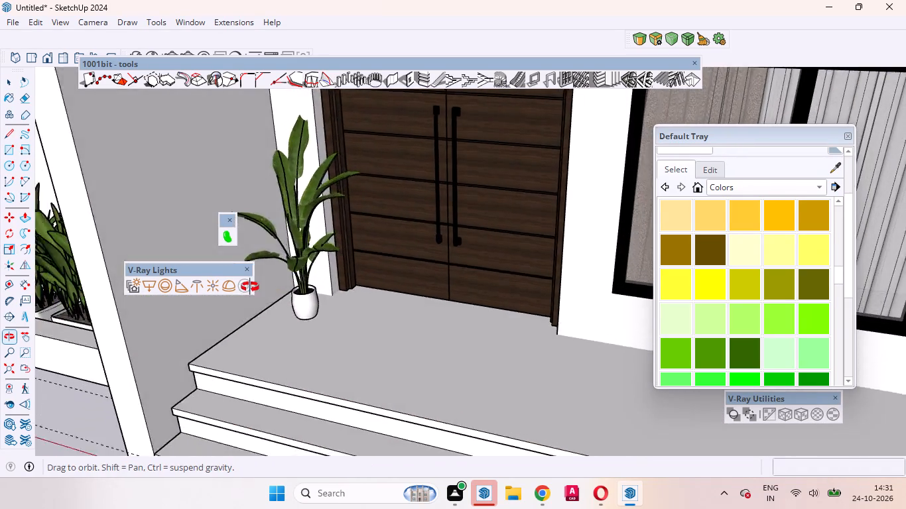
{"action": "middle_click_drag", "start_coordinate": [250, 287], "coordinate": [201, 234]}
{"action": "scroll", "coordinate": [320, 277], "scroll_direction": "up", "scroll_amount": 5}
{"action": "middle_click_drag", "start_coordinate": [291, 309], "coordinate": [453, 350]}
{"action": "scroll", "coordinate": [383, 313], "scroll_direction": "down", "scroll_amount": 5}
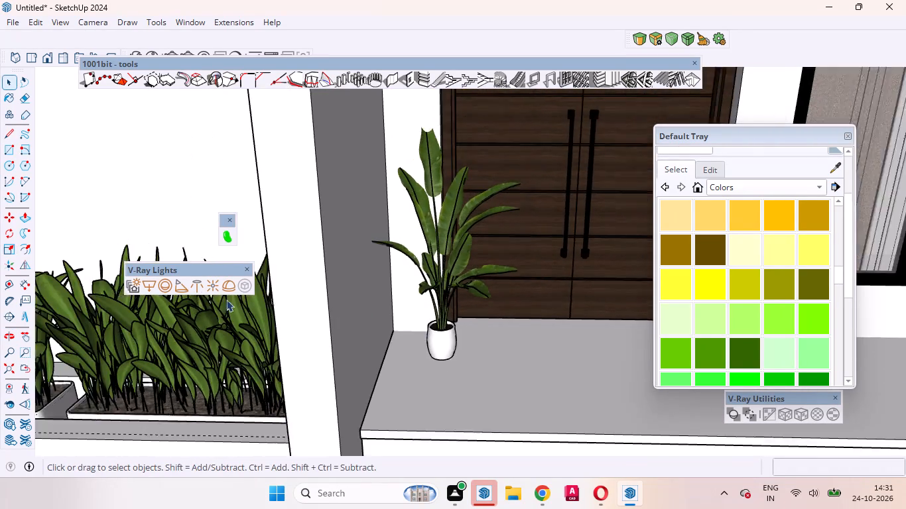
{"action": "scroll", "coordinate": [226, 300], "scroll_direction": "down", "scroll_amount": 20}
{"action": "scroll", "coordinate": [226, 300], "scroll_direction": "down", "scroll_amount": 11}
{"action": "scroll", "coordinate": [440, 365], "scroll_direction": "up", "scroll_amount": 1}
{"action": "middle_click_drag", "start_coordinate": [440, 365], "coordinate": [413, 337]}
{"action": "scroll", "coordinate": [355, 295], "scroll_direction": "up", "scroll_amount": 4}
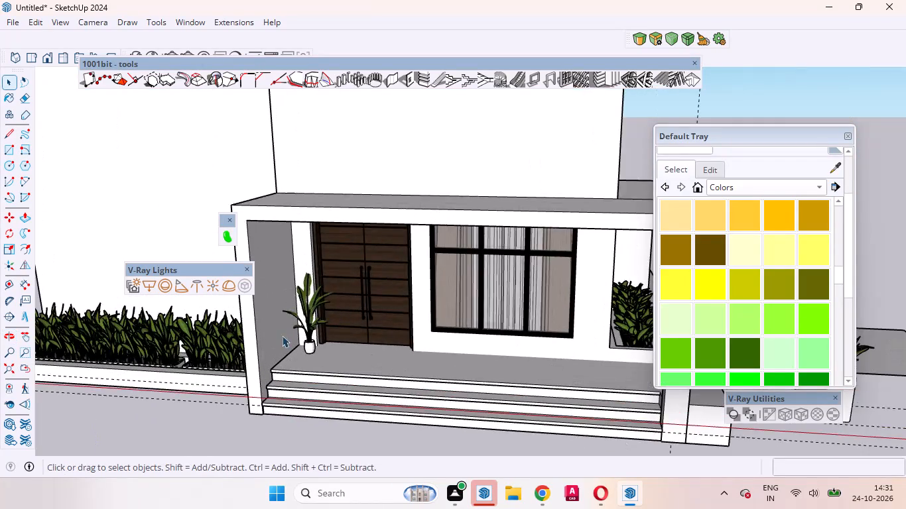
{"action": "scroll", "coordinate": [279, 339], "scroll_direction": "down", "scroll_amount": 4}
{"action": "scroll", "coordinate": [397, 321], "scroll_direction": "up", "scroll_amount": 8}
{"action": "left_click", "coordinate": [227, 366]}
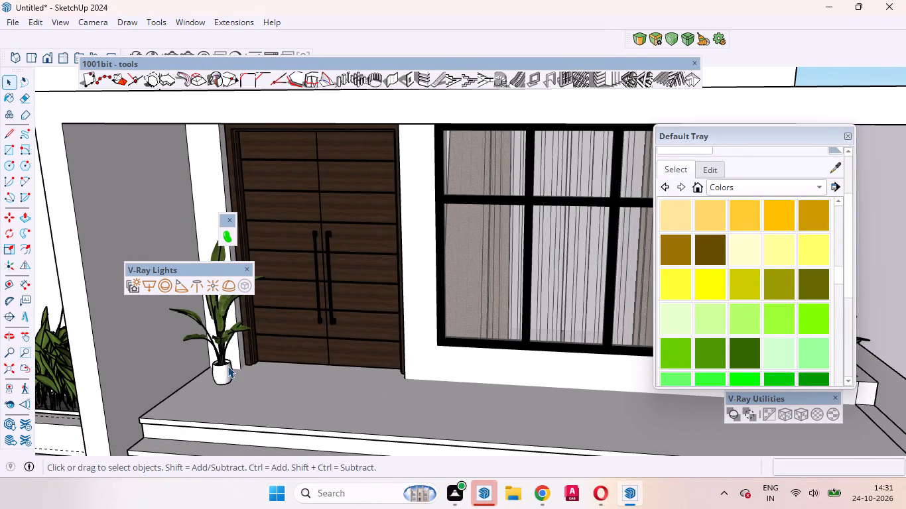
Rotate the potted plant about 15° in the horizontal plane around a point on the porch floor.
{"action": "scroll", "coordinate": [350, 343], "scroll_direction": "down", "scroll_amount": 8}
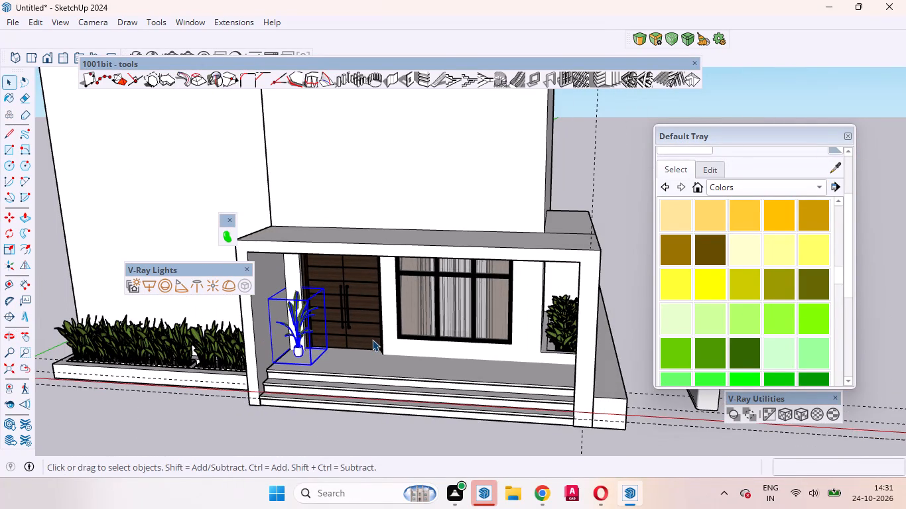
{"action": "key", "text": "q"}
{"action": "scroll", "coordinate": [369, 390], "scroll_direction": "up", "scroll_amount": 8}
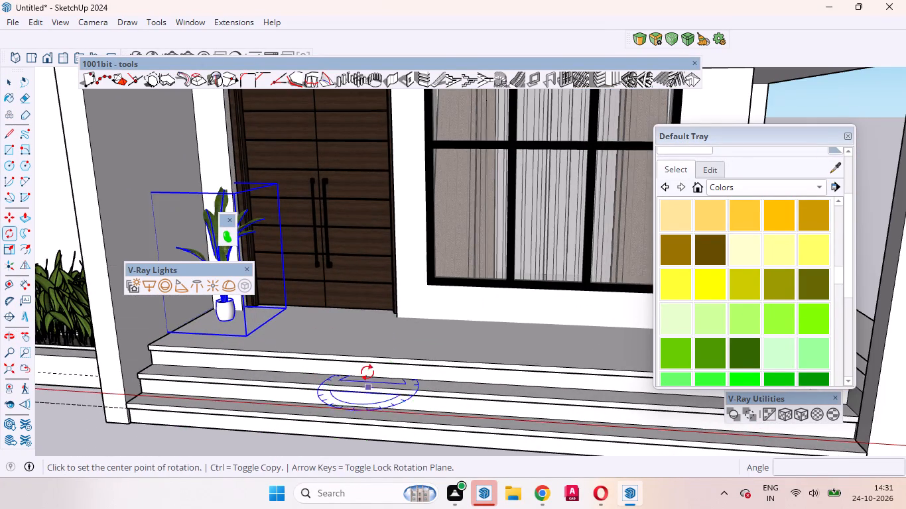
{"action": "left_click", "coordinate": [375, 343]}
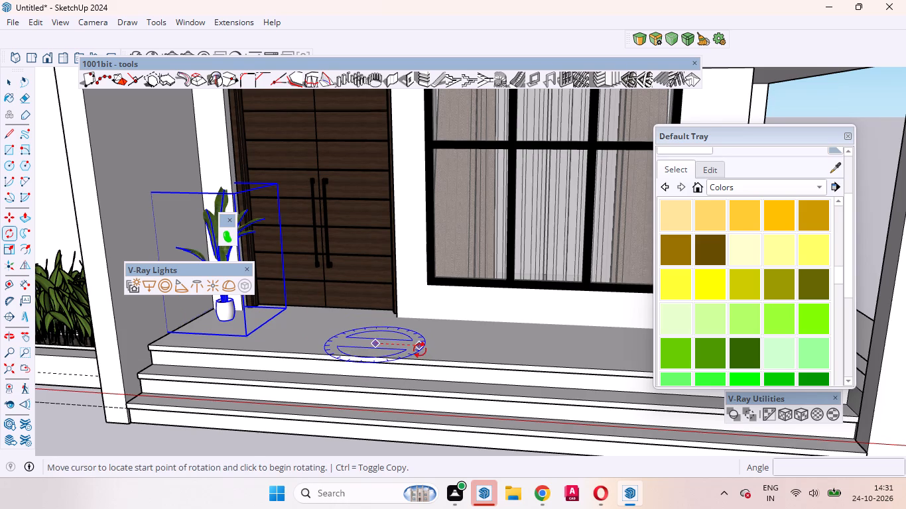
{"action": "left_click", "coordinate": [422, 347]}
{"action": "left_click", "coordinate": [426, 343]}
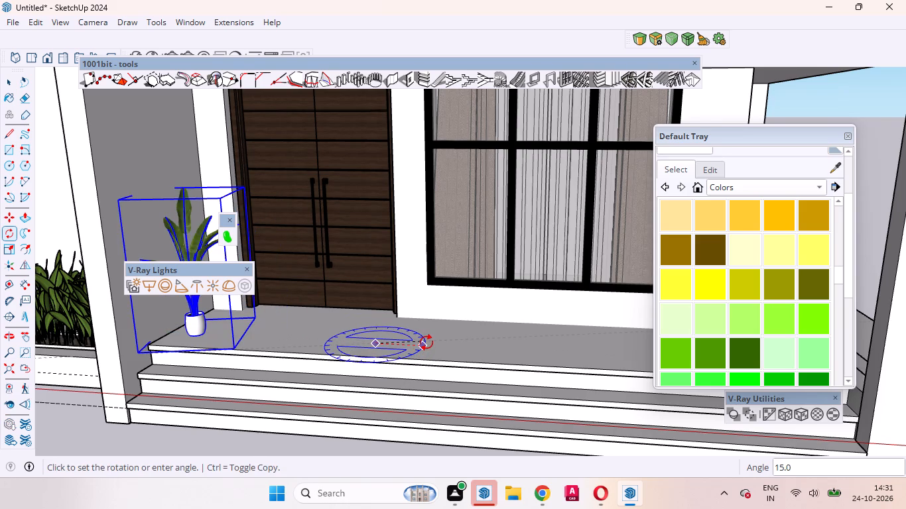
{"action": "key", "text": "space"}
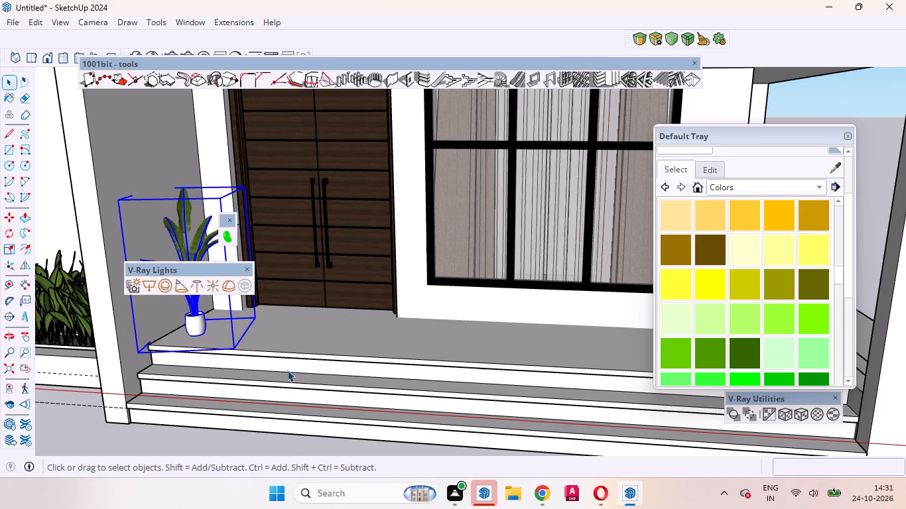
Move the potted plant about 1' 6" back across the porch floor towards the entrance wall, and clear the selection.
{"action": "scroll", "coordinate": [329, 322], "scroll_direction": "down", "scroll_amount": 5}
{"action": "middle_click_drag", "start_coordinate": [320, 333], "coordinate": [287, 386]}
{"action": "scroll", "coordinate": [366, 331], "scroll_direction": "down", "scroll_amount": 9}
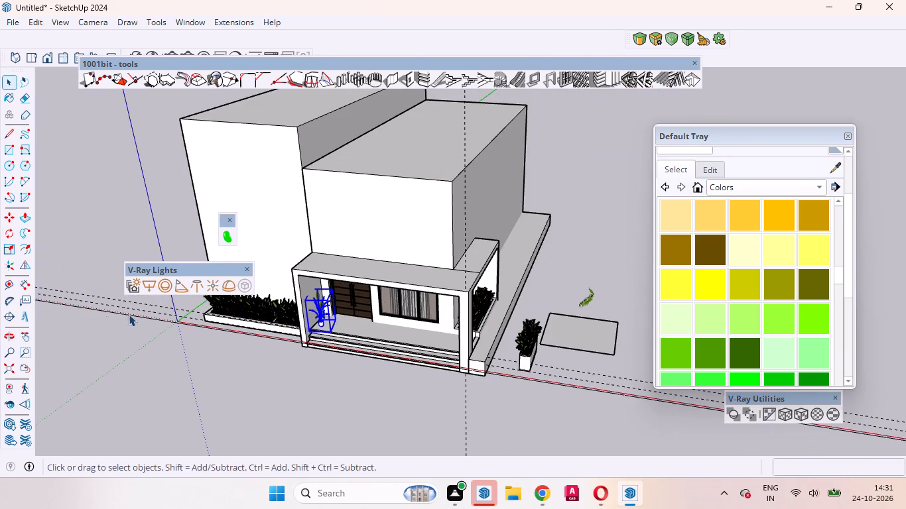
{"action": "left_click", "coordinate": [15, 221]}
{"action": "scroll", "coordinate": [312, 351], "scroll_direction": "up", "scroll_amount": 17}
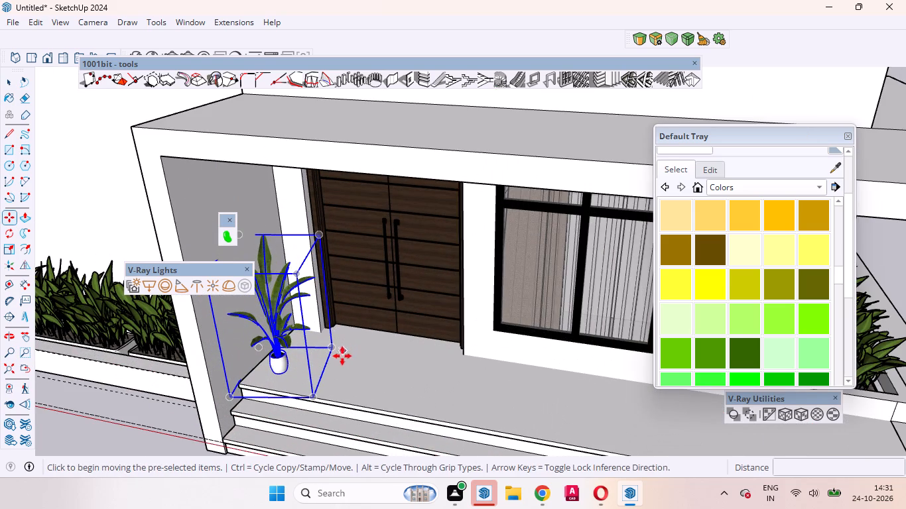
{"action": "left_click", "coordinate": [342, 361]}
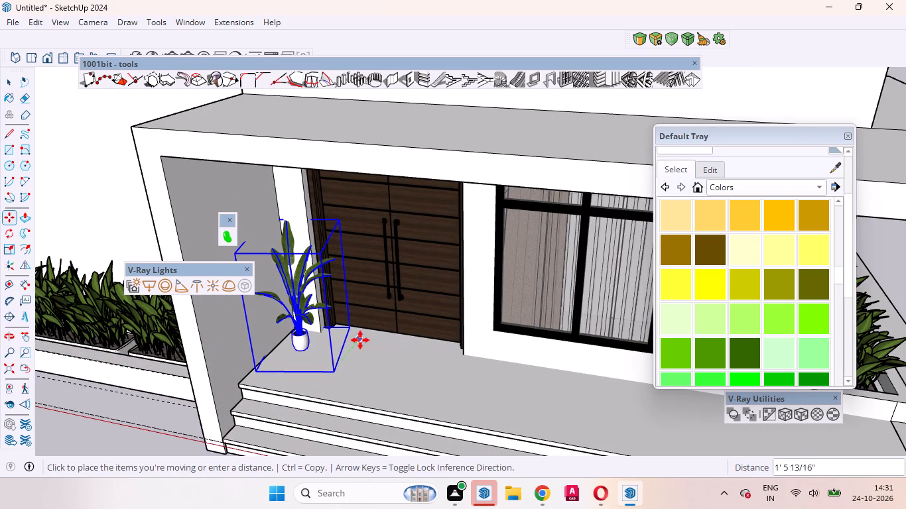
{"action": "left_click", "coordinate": [360, 340]}
{"action": "scroll", "coordinate": [275, 355], "scroll_direction": "up", "scroll_amount": 2}
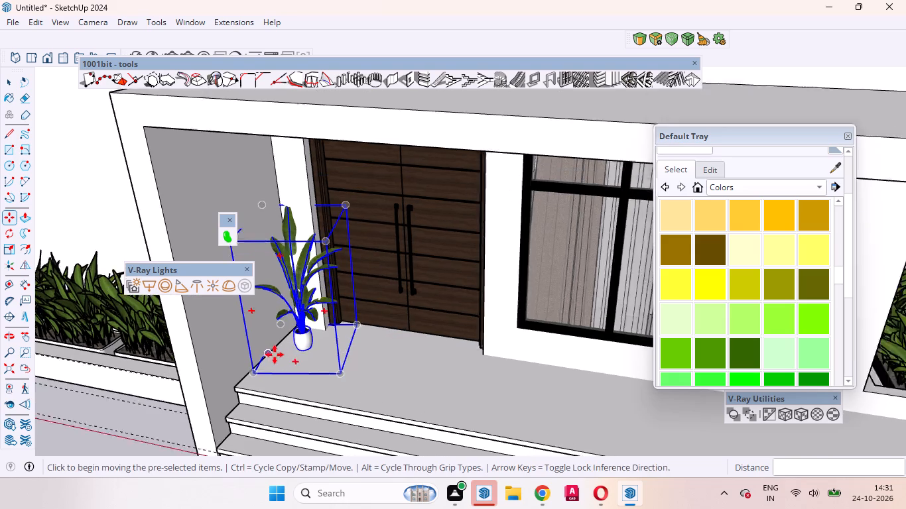
{"action": "scroll", "coordinate": [275, 355], "scroll_direction": "up", "scroll_amount": 3}
{"action": "middle_click_drag", "start_coordinate": [315, 359], "coordinate": [306, 437]}
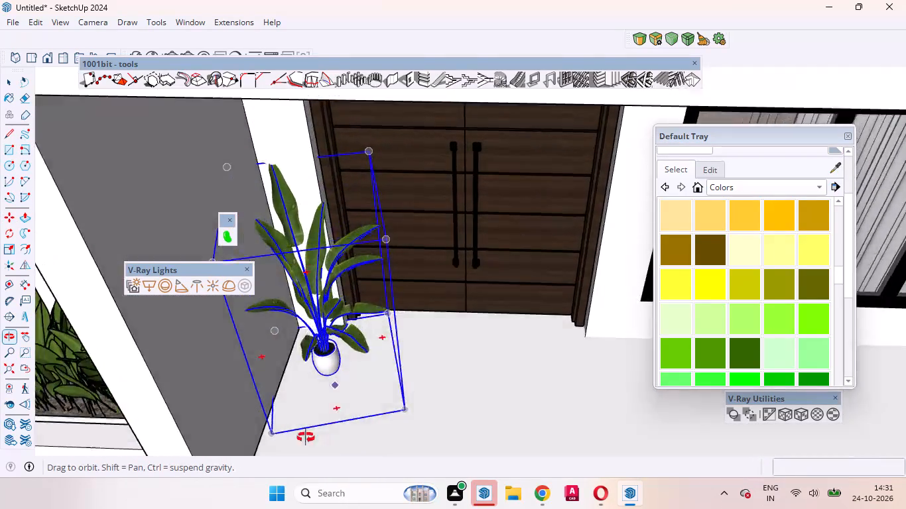
{"action": "middle_click_drag", "start_coordinate": [306, 437], "coordinate": [265, 351]}
{"action": "scroll", "coordinate": [280, 348], "scroll_direction": "up", "scroll_amount": 1}
{"action": "scroll", "coordinate": [389, 330], "scroll_direction": "down", "scroll_amount": 16}
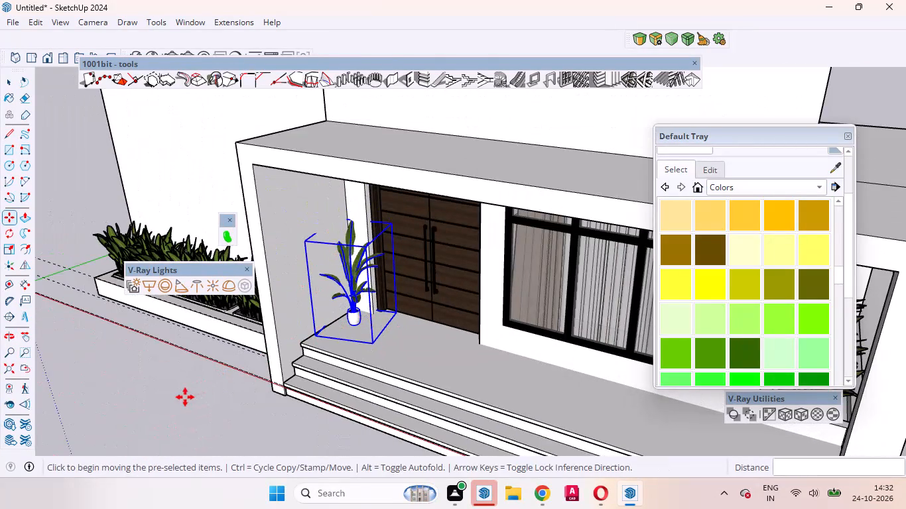
{"action": "key", "text": "space"}
{"action": "left_click", "coordinate": [182, 396]}
Examine the porch, its planting and the house massing from the front and the side.
{"action": "scroll", "coordinate": [253, 325], "scroll_direction": "down", "scroll_amount": 3}
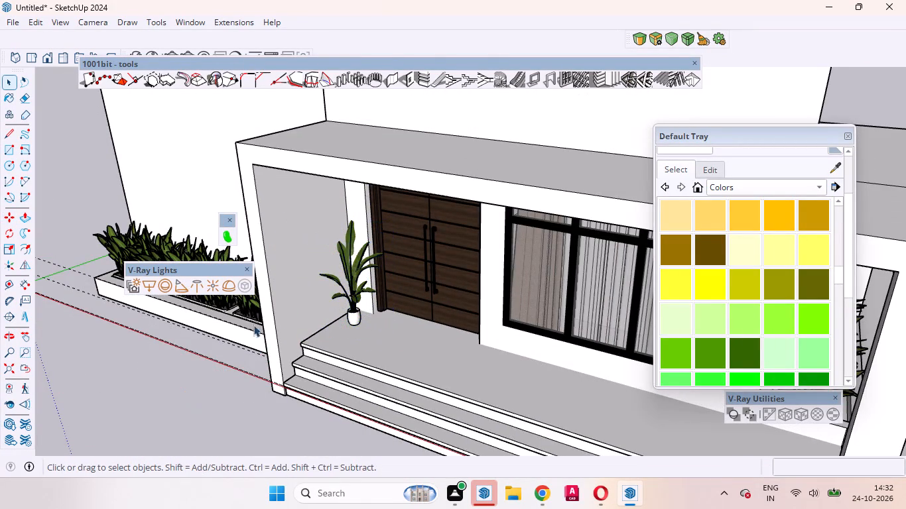
{"action": "scroll", "coordinate": [253, 325], "scroll_direction": "down", "scroll_amount": 2}
{"action": "middle_click_drag", "start_coordinate": [265, 376], "coordinate": [411, 292]}
{"action": "scroll", "coordinate": [388, 302], "scroll_direction": "up", "scroll_amount": 1}
{"action": "scroll", "coordinate": [245, 370], "scroll_direction": "down", "scroll_amount": 11}
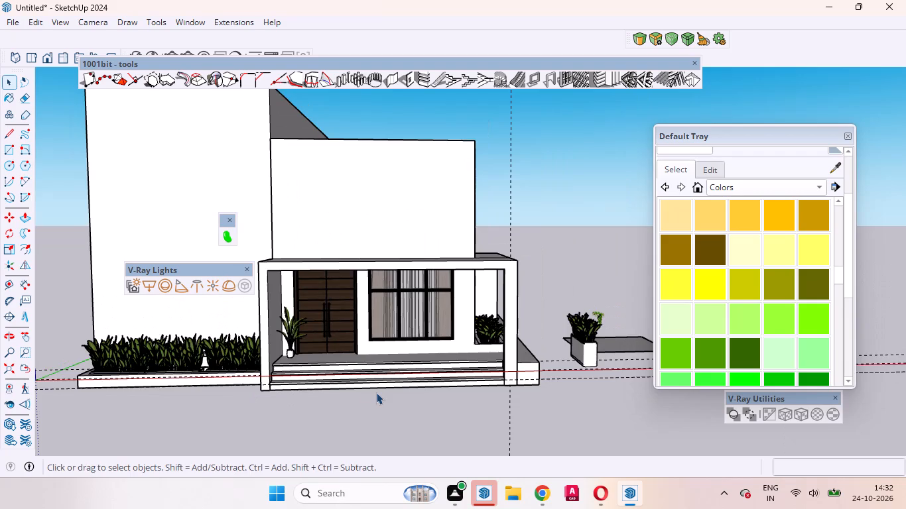
{"action": "middle_click_drag", "start_coordinate": [374, 394], "coordinate": [75, 436]}
{"action": "scroll", "coordinate": [331, 304], "scroll_direction": "up", "scroll_amount": 2}
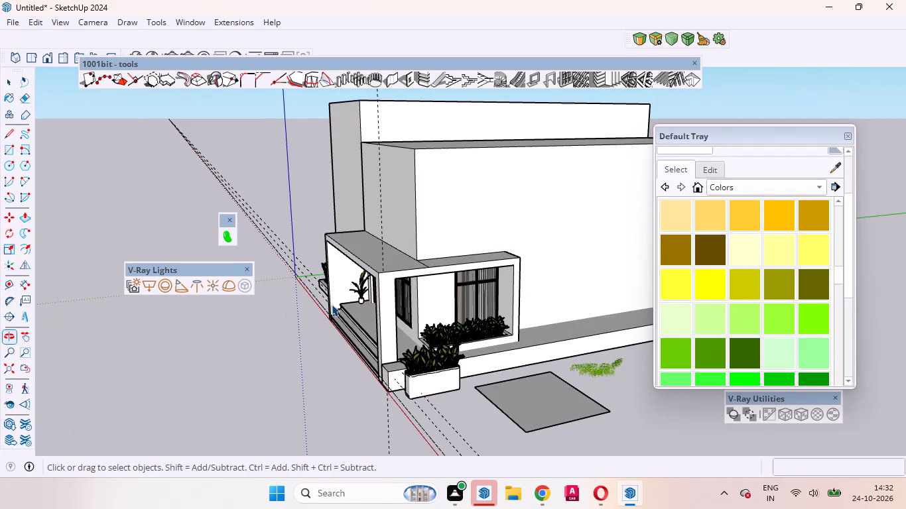
{"action": "scroll", "coordinate": [332, 304], "scroll_direction": "up", "scroll_amount": 8}
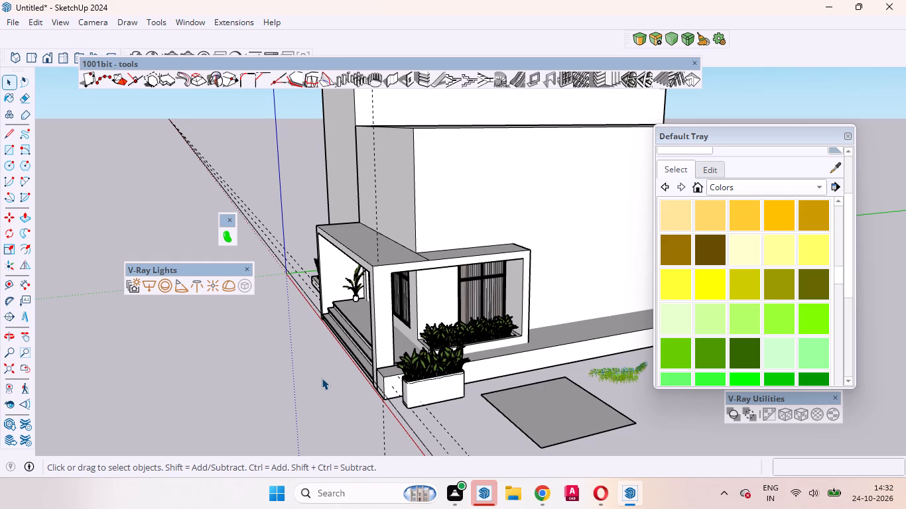
{"action": "scroll", "coordinate": [407, 168], "scroll_direction": "up", "scroll_amount": 11}
{"action": "middle_click_drag", "start_coordinate": [345, 409], "coordinate": [340, 404]}
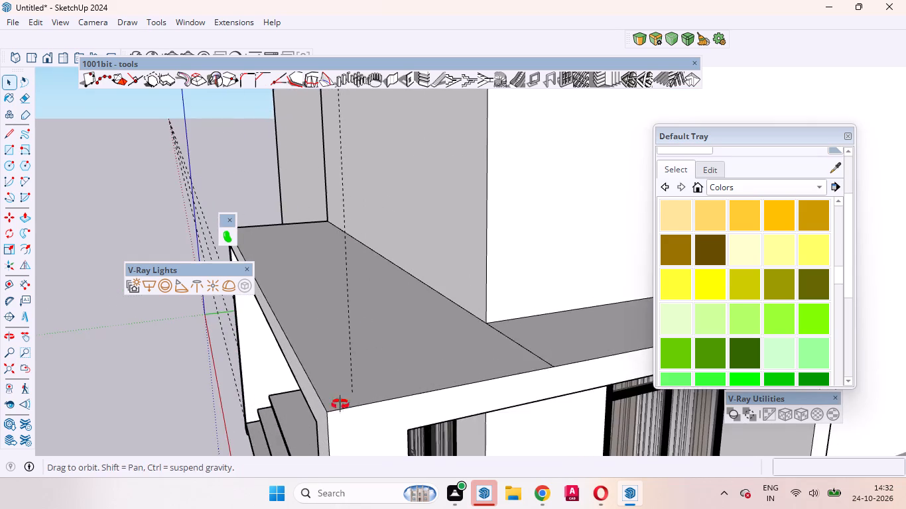
{"action": "middle_click_drag", "start_coordinate": [340, 404], "coordinate": [313, 314]}
{"action": "scroll", "coordinate": [313, 313], "scroll_direction": "up", "scroll_amount": 1}
{"action": "scroll", "coordinate": [326, 276], "scroll_direction": "down", "scroll_amount": 11}
{"action": "scroll", "coordinate": [346, 377], "scroll_direction": "up", "scroll_amount": 16}
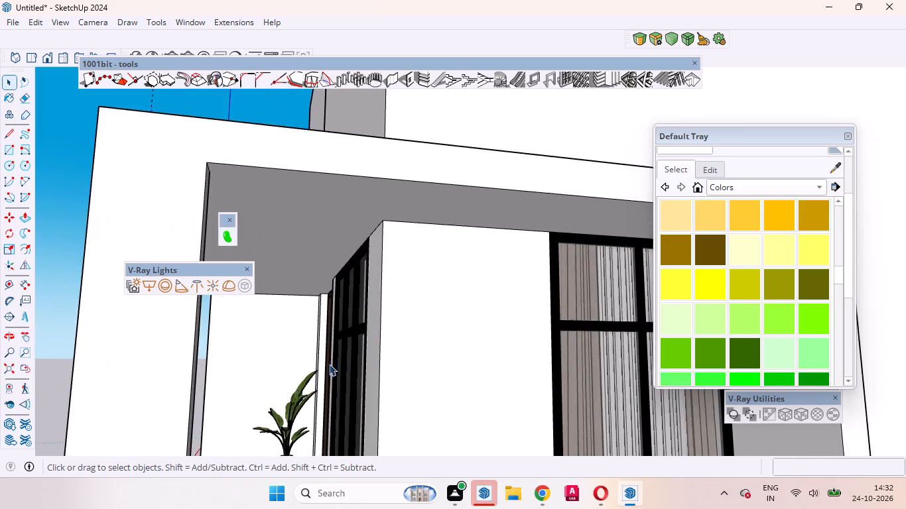
{"action": "middle_click_drag", "start_coordinate": [316, 375], "coordinate": [306, 422]}
{"action": "scroll", "coordinate": [305, 416], "scroll_direction": "up", "scroll_amount": 1}
{"action": "scroll", "coordinate": [348, 282], "scroll_direction": "down", "scroll_amount": 20}
{"action": "scroll", "coordinate": [348, 282], "scroll_direction": "down", "scroll_amount": 1}
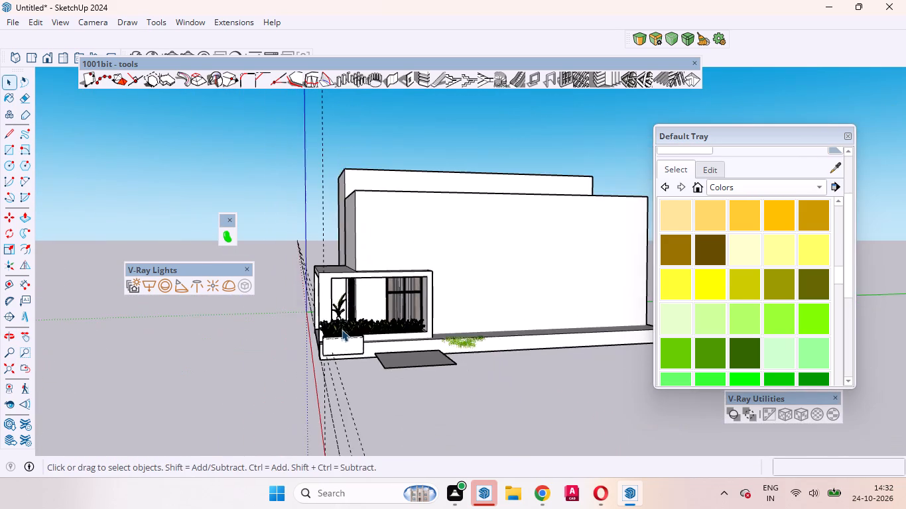
Delete the loose rectangular planter box with plants standing outside the porch corner.
{"action": "middle_click_drag", "start_coordinate": [344, 343], "coordinate": [548, 429]}
{"action": "scroll", "coordinate": [511, 420], "scroll_direction": "up", "scroll_amount": 6}
{"action": "left_click", "coordinate": [502, 401]}
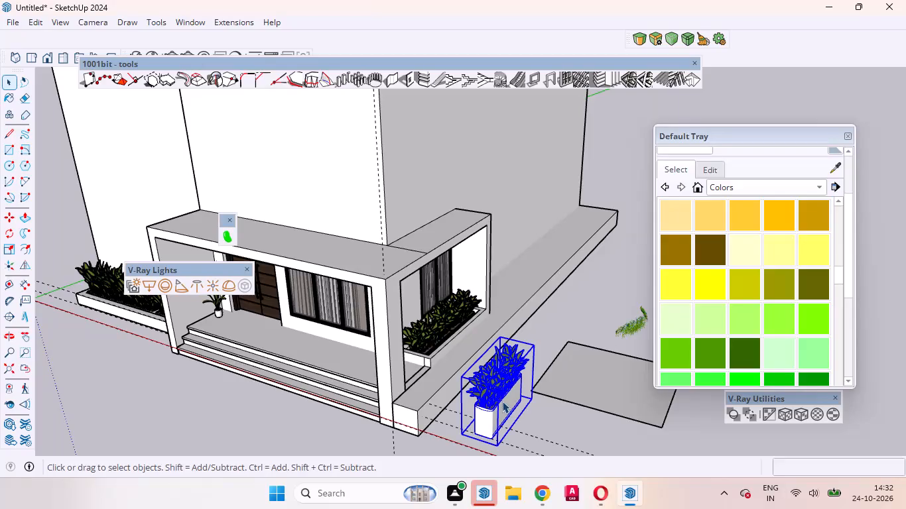
{"action": "key", "text": "Delete"}
Move the potted plant a few inches closer to the entrance wall along the porch floor.
{"action": "scroll", "coordinate": [287, 323], "scroll_direction": "up", "scroll_amount": 5}
{"action": "middle_click_drag", "start_coordinate": [273, 340], "coordinate": [227, 384]}
{"action": "scroll", "coordinate": [476, 256], "scroll_direction": "down", "scroll_amount": 10}
{"action": "scroll", "coordinate": [370, 243], "scroll_direction": "up", "scroll_amount": 7}
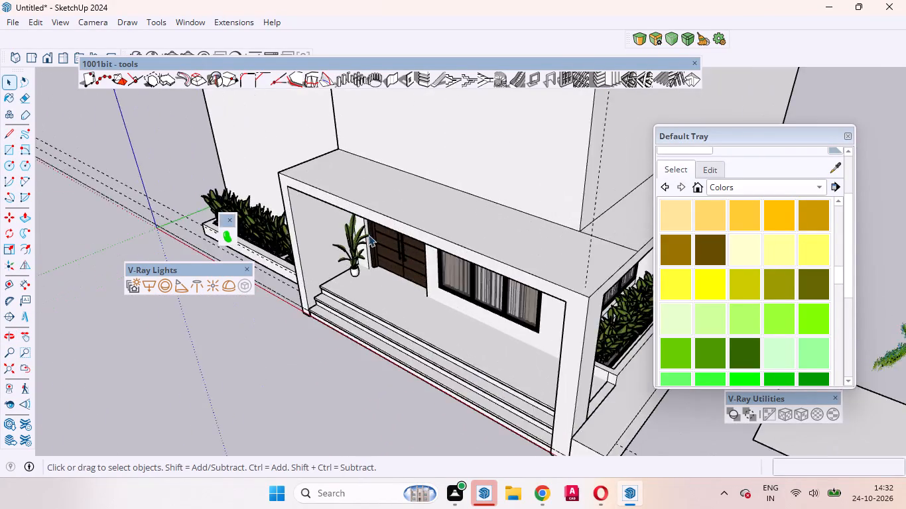
{"action": "scroll", "coordinate": [368, 235], "scroll_direction": "up", "scroll_amount": 9}
{"action": "middle_click_drag", "start_coordinate": [371, 295], "coordinate": [337, 268]}
{"action": "scroll", "coordinate": [336, 246], "scroll_direction": "up", "scroll_amount": 10}
{"action": "middle_click_drag", "start_coordinate": [353, 289], "coordinate": [350, 289]}
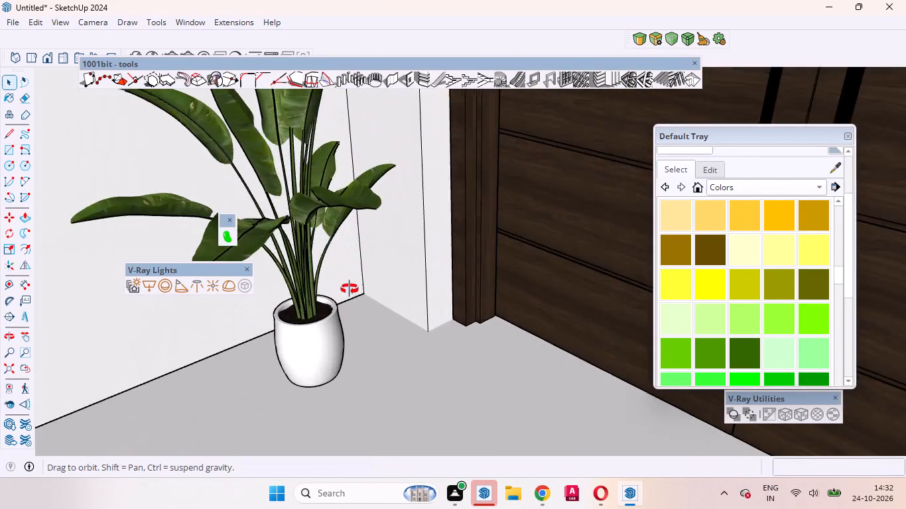
{"action": "middle_click_drag", "start_coordinate": [350, 289], "coordinate": [281, 287]}
{"action": "scroll", "coordinate": [286, 290], "scroll_direction": "up", "scroll_amount": 1}
{"action": "scroll", "coordinate": [393, 309], "scroll_direction": "down", "scroll_amount": 5}
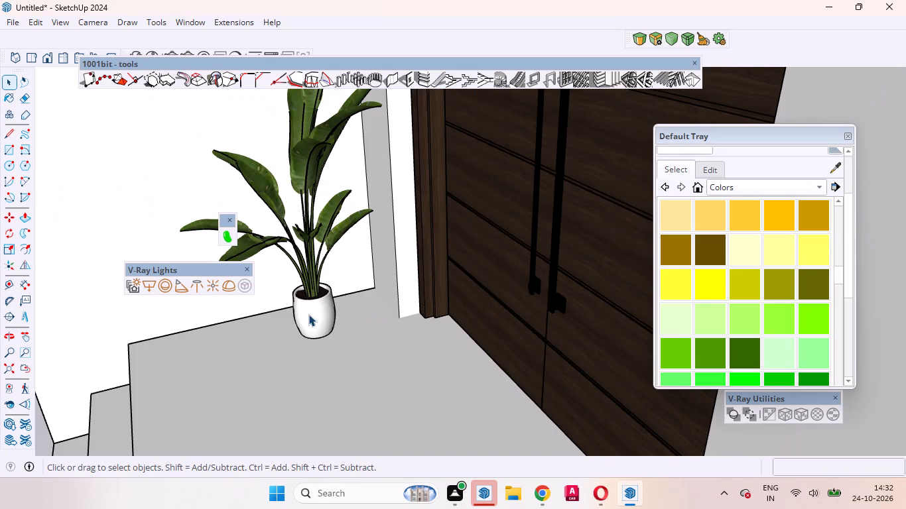
{"action": "left_click", "coordinate": [308, 314]}
{"action": "key", "text": "m"}
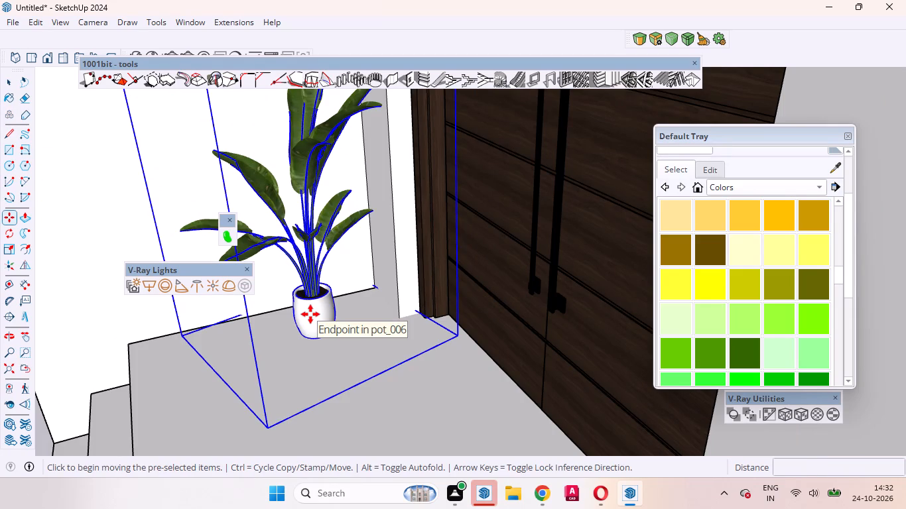
{"action": "left_click", "coordinate": [301, 343]}
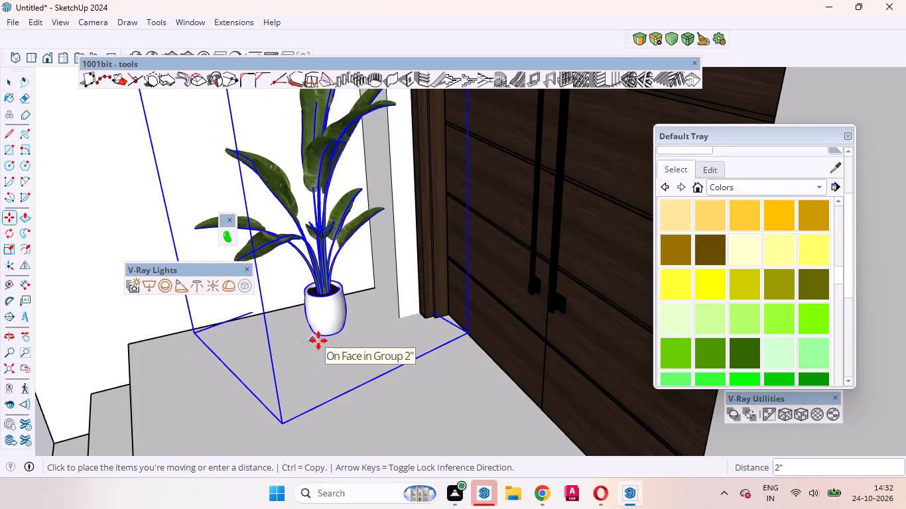
{"action": "left_click", "coordinate": [326, 341]}
Shift the potted plant a few inches towards the porch's side wall and clear the selection.
{"action": "middle_click_drag", "start_coordinate": [300, 353], "coordinate": [434, 381]}
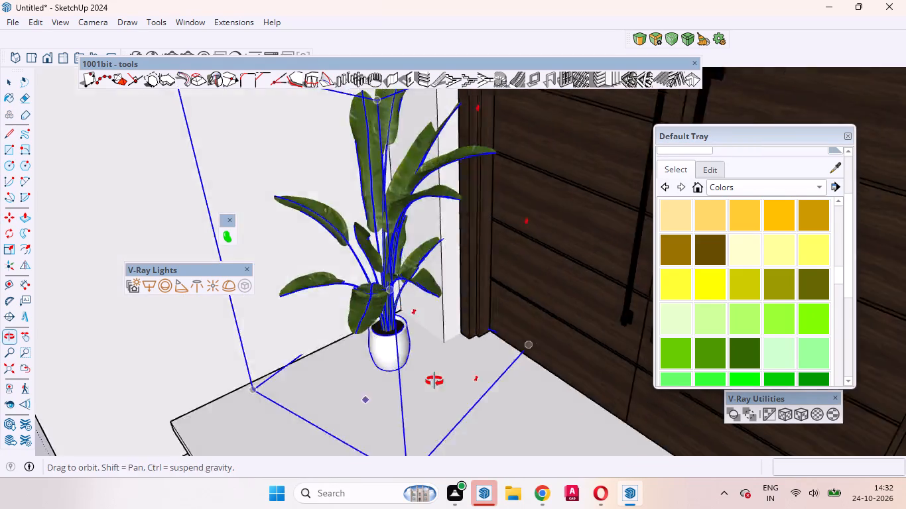
{"action": "middle_click_drag", "start_coordinate": [434, 381], "coordinate": [485, 381]}
{"action": "left_click", "coordinate": [519, 400]}
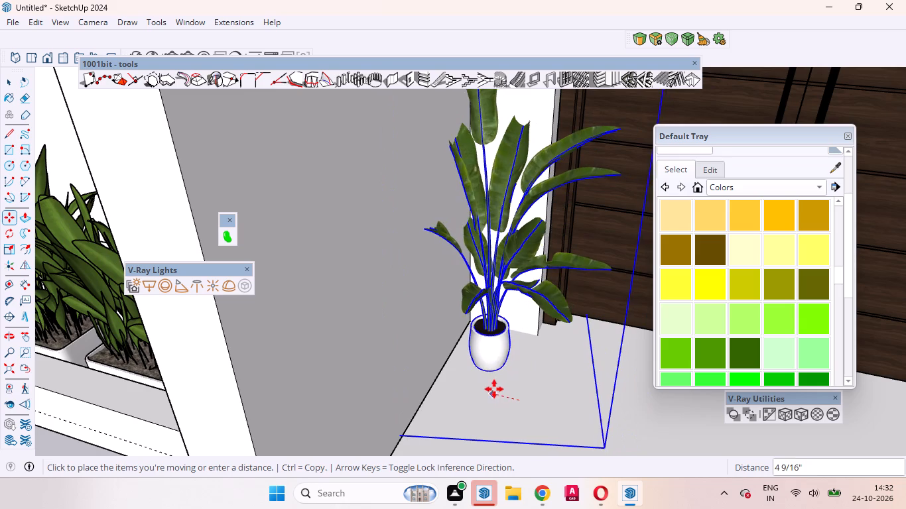
{"action": "left_click", "coordinate": [504, 401]}
{"action": "scroll", "coordinate": [495, 388], "scroll_direction": "down", "scroll_amount": 12}
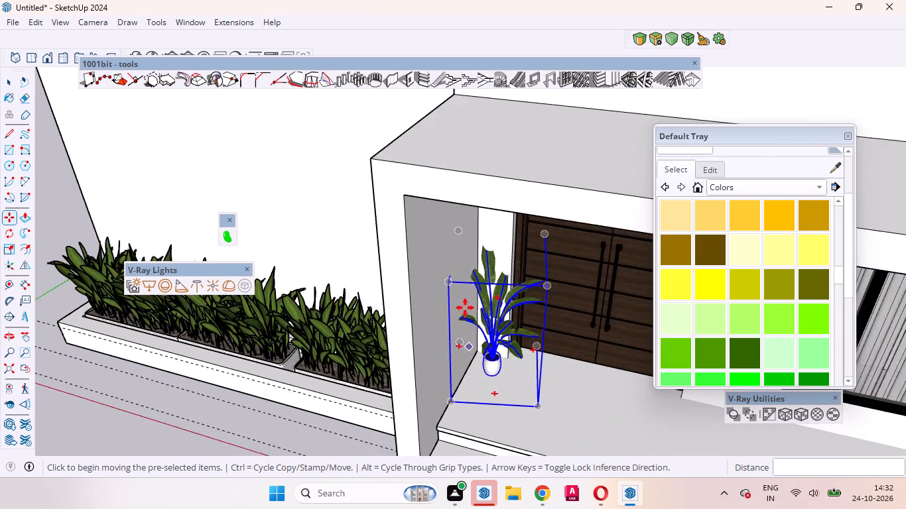
{"action": "scroll", "coordinate": [465, 308], "scroll_direction": "down", "scroll_amount": 4}
{"action": "key", "text": "space"}
{"action": "left_click", "coordinate": [243, 388]}
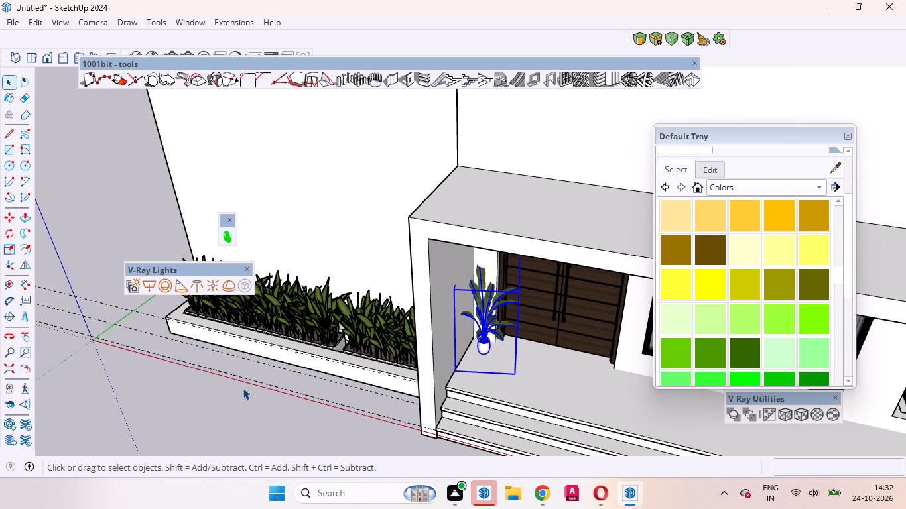
Examine the potted plant's position beside the entrance door from the front of the porch.
{"action": "scroll", "coordinate": [257, 353], "scroll_direction": "down", "scroll_amount": 6}
{"action": "middle_click_drag", "start_coordinate": [379, 420], "coordinate": [392, 286]}
{"action": "scroll", "coordinate": [276, 325], "scroll_direction": "down", "scroll_amount": 6}
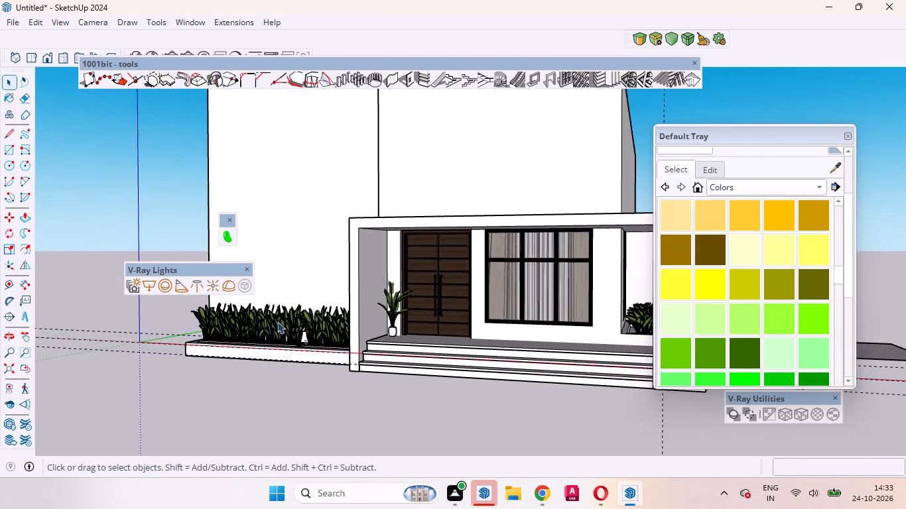
{"action": "scroll", "coordinate": [277, 321], "scroll_direction": "down", "scroll_amount": 3}
{"action": "scroll", "coordinate": [423, 315], "scroll_direction": "up", "scroll_amount": 14}
{"action": "middle_click_drag", "start_coordinate": [290, 345], "coordinate": [317, 363]}
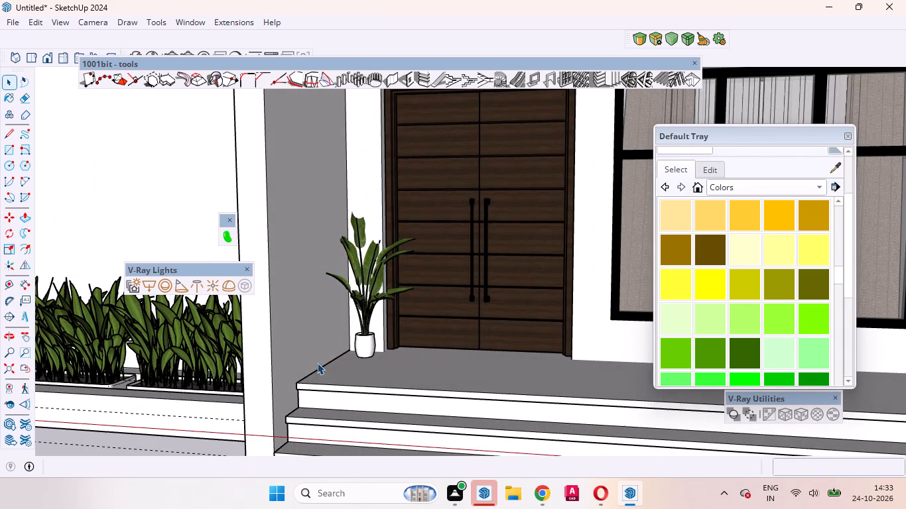
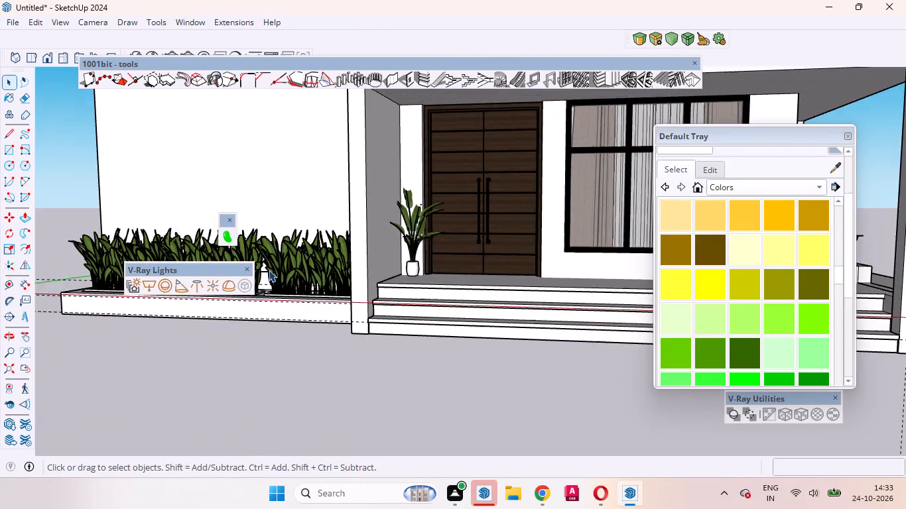
Examine the porch floor and entrance steps from a raised angle.
{"action": "scroll", "coordinate": [269, 270], "scroll_direction": "down", "scroll_amount": 5}
{"action": "middle_click_drag", "start_coordinate": [449, 260], "coordinate": [356, 388]}
{"action": "scroll", "coordinate": [350, 366], "scroll_direction": "up", "scroll_amount": 1}
{"action": "scroll", "coordinate": [344, 279], "scroll_direction": "down", "scroll_amount": 6}
{"action": "scroll", "coordinate": [357, 280], "scroll_direction": "up", "scroll_amount": 12}
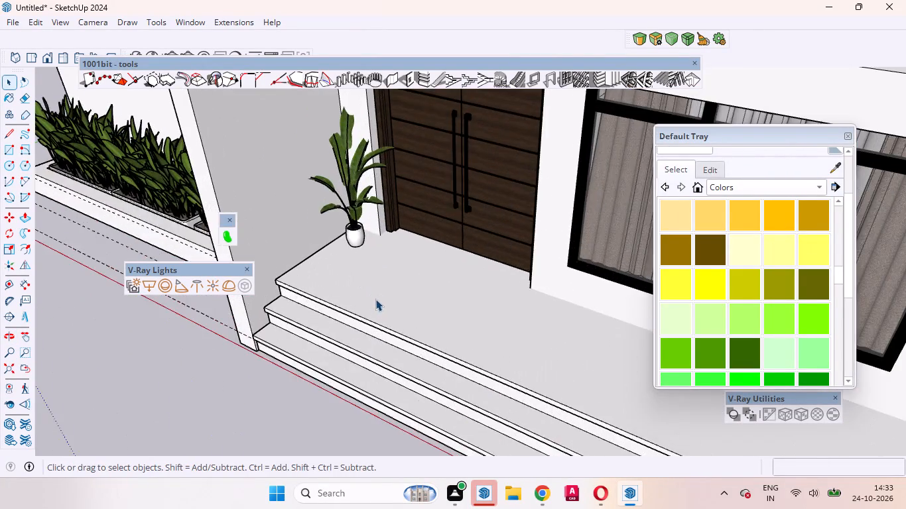
{"action": "middle_click_drag", "start_coordinate": [357, 300], "coordinate": [348, 308]}
{"action": "scroll", "coordinate": [424, 311], "scroll_direction": "down", "scroll_amount": 5}
{"action": "left_click", "coordinate": [188, 22]}
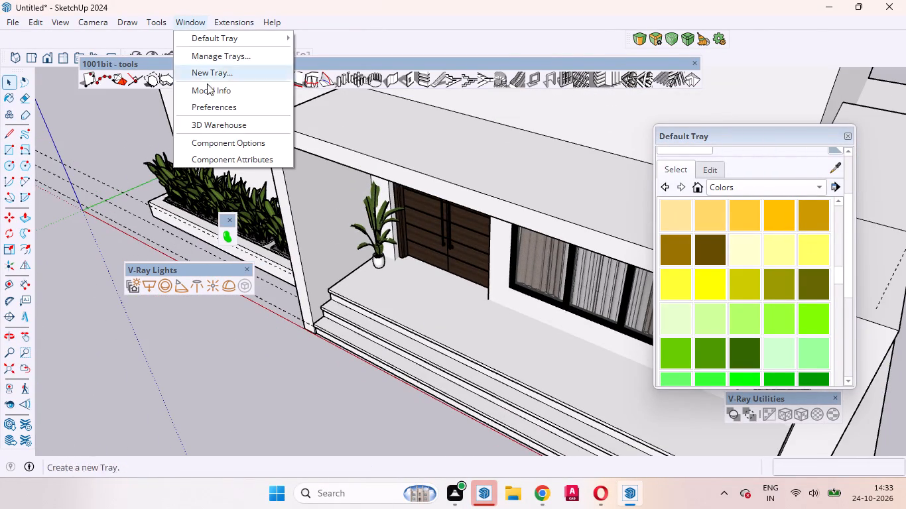
{"action": "left_click", "coordinate": [202, 389]}
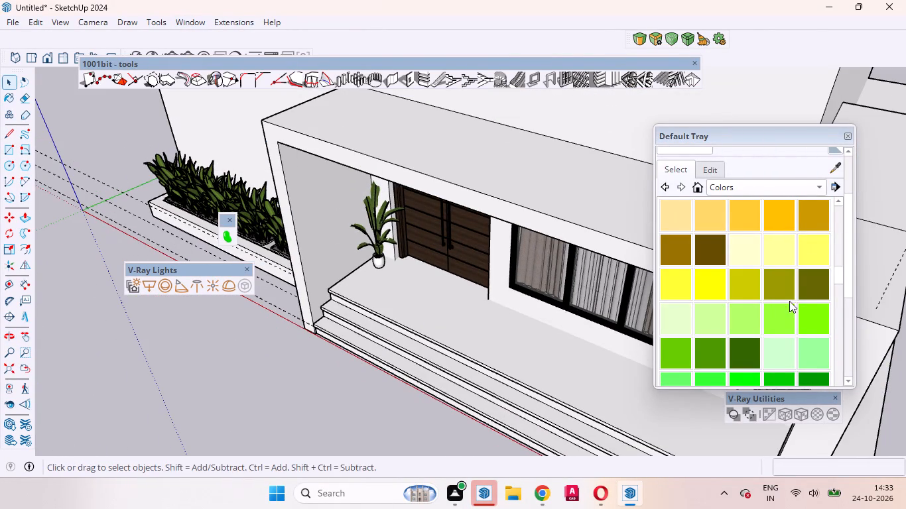
{"action": "scroll", "coordinate": [730, 247], "scroll_direction": "up", "scroll_amount": 8}
{"action": "scroll", "coordinate": [780, 162], "scroll_direction": "up", "scroll_amount": 8}
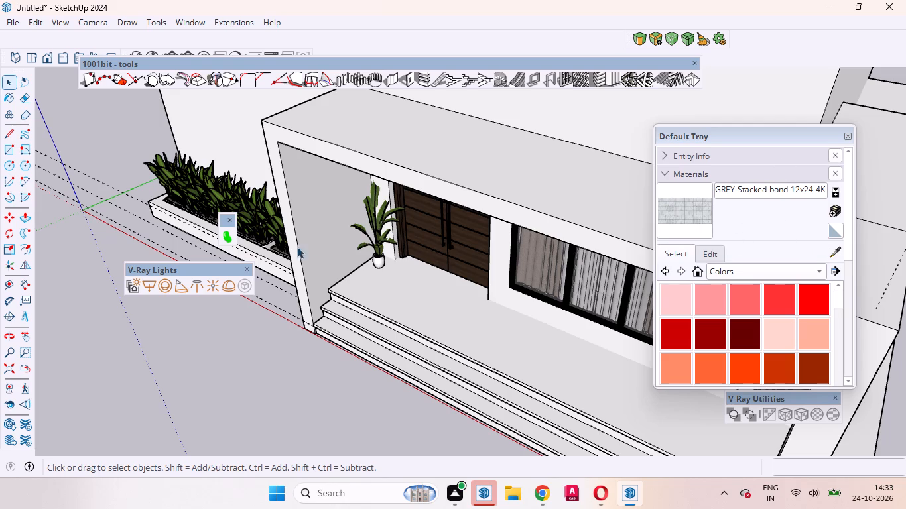
Open the Lightbeans textures library and search its materials for "marbel".
{"action": "left_click", "coordinate": [231, 236]}
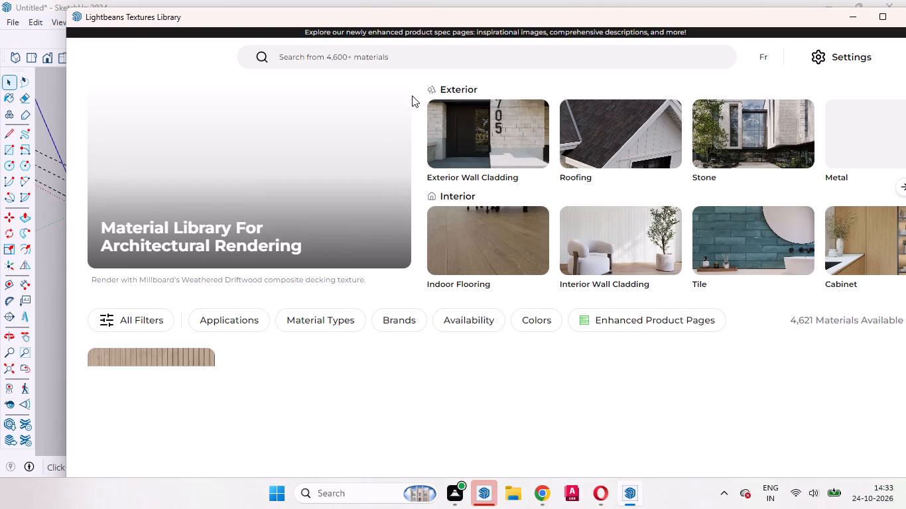
{"action": "scroll", "coordinate": [352, 207], "scroll_direction": "down", "scroll_amount": 1}
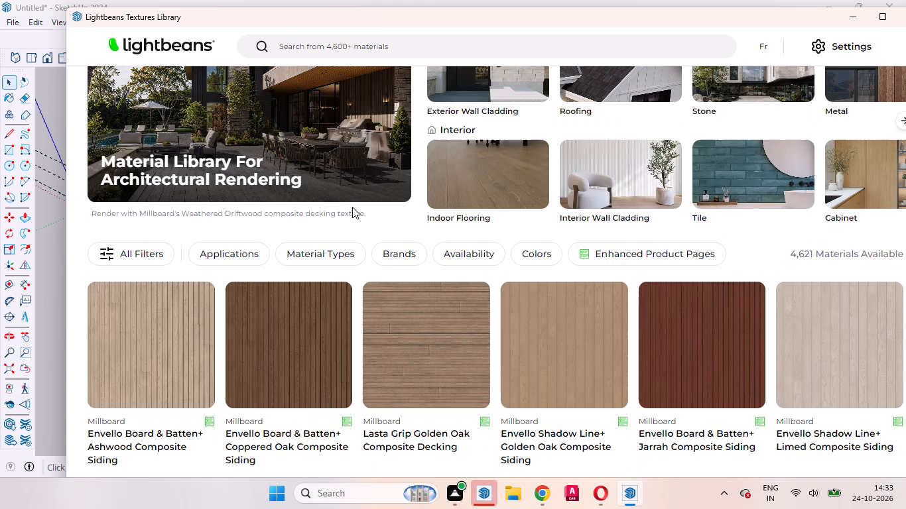
{"action": "scroll", "coordinate": [466, 217], "scroll_direction": "up", "scroll_amount": 2}
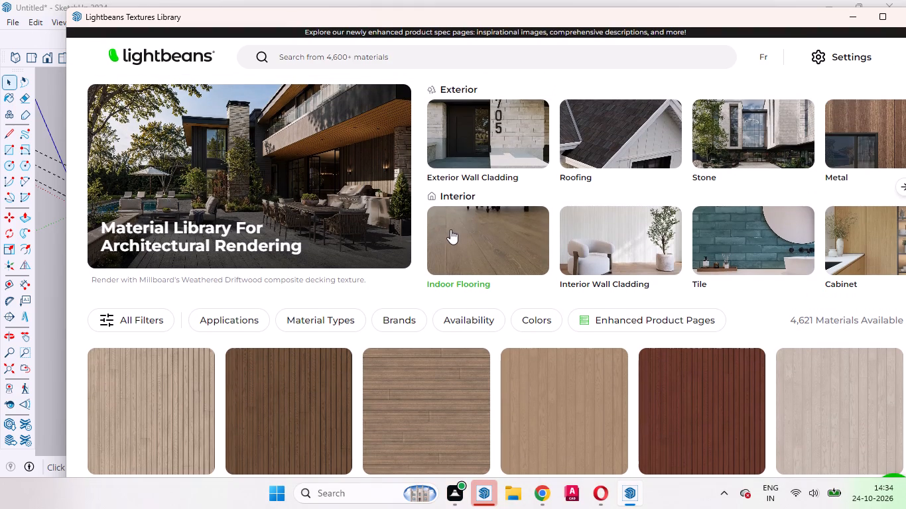
{"action": "scroll", "coordinate": [535, 242], "scroll_direction": "down", "scroll_amount": 4}
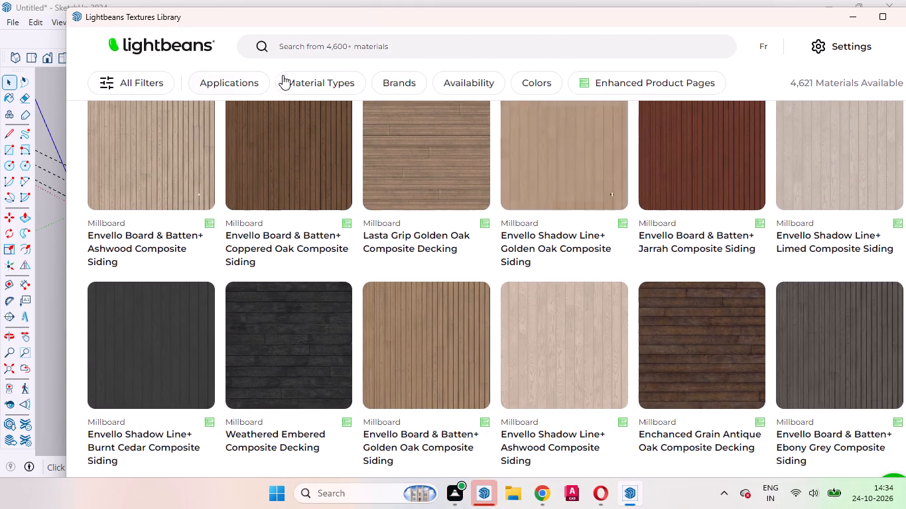
{"action": "left_click", "coordinate": [283, 48]}
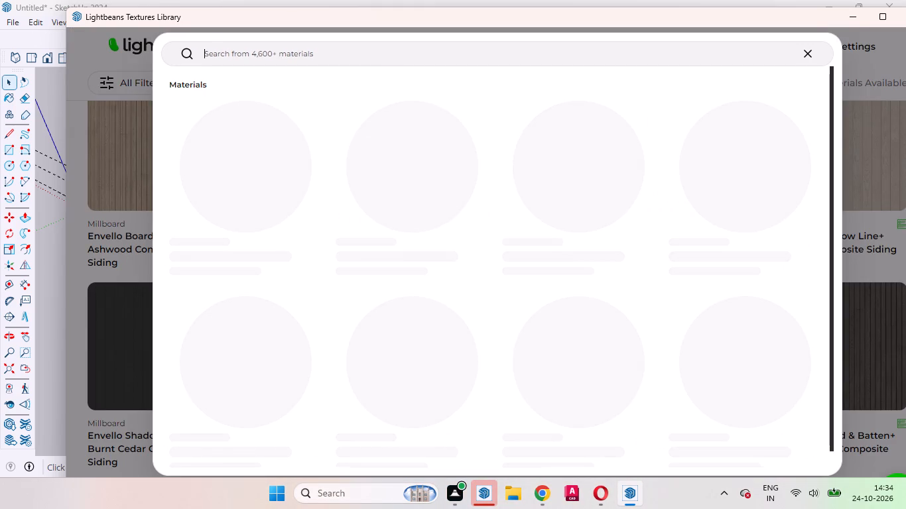
{"action": "type", "text": "marbel"}
{"action": "key", "text": "Return"}
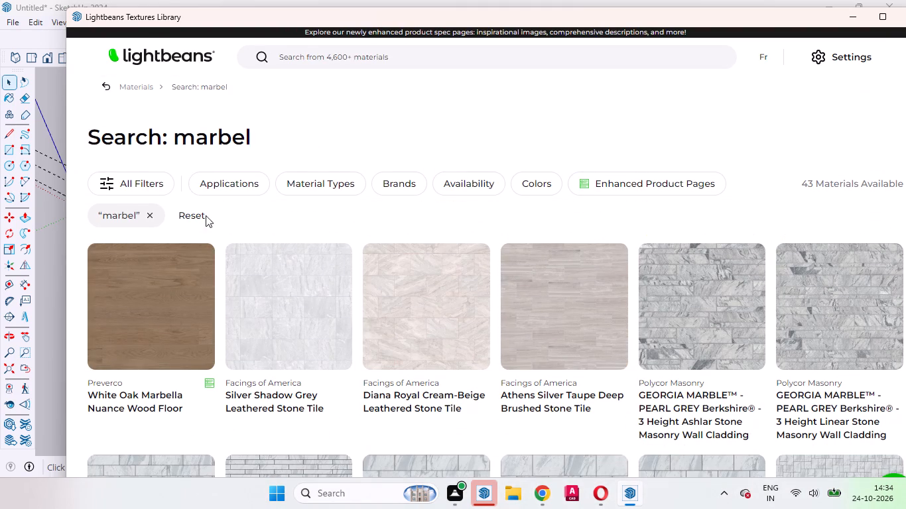
Download the GEORGIA MARBLE - PEARL GREY Slab 1 material from the marble search results.
{"action": "scroll", "coordinate": [336, 278], "scroll_direction": "down", "scroll_amount": 4}
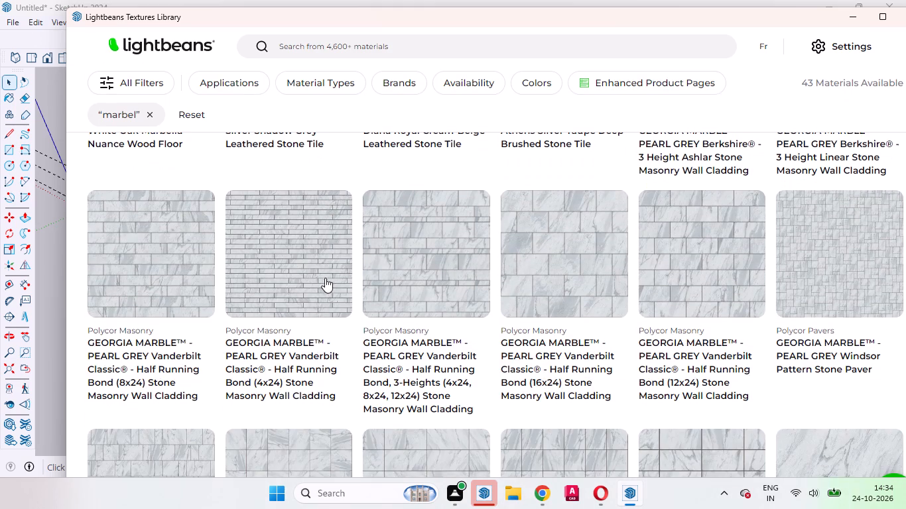
{"action": "scroll", "coordinate": [321, 286], "scroll_direction": "down", "scroll_amount": 8}
{"action": "scroll", "coordinate": [319, 286], "scroll_direction": "up", "scroll_amount": 2}
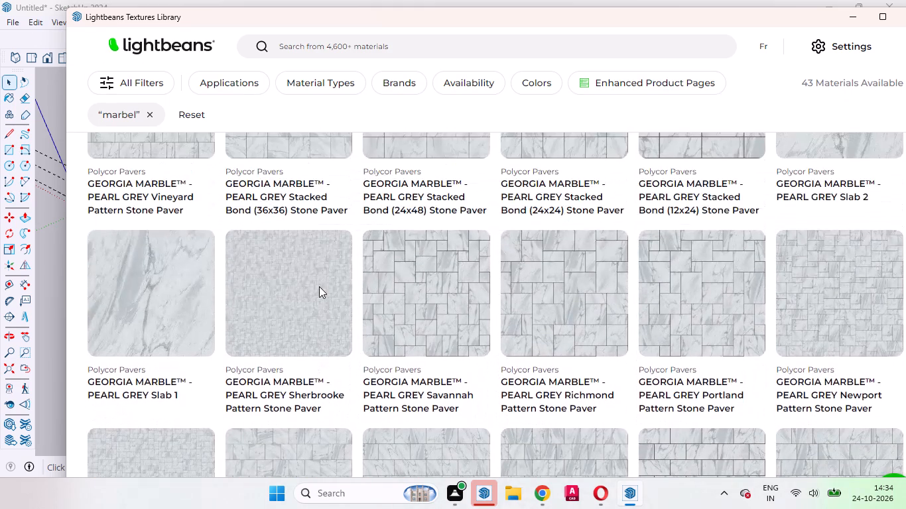
{"action": "left_click", "coordinate": [197, 344]}
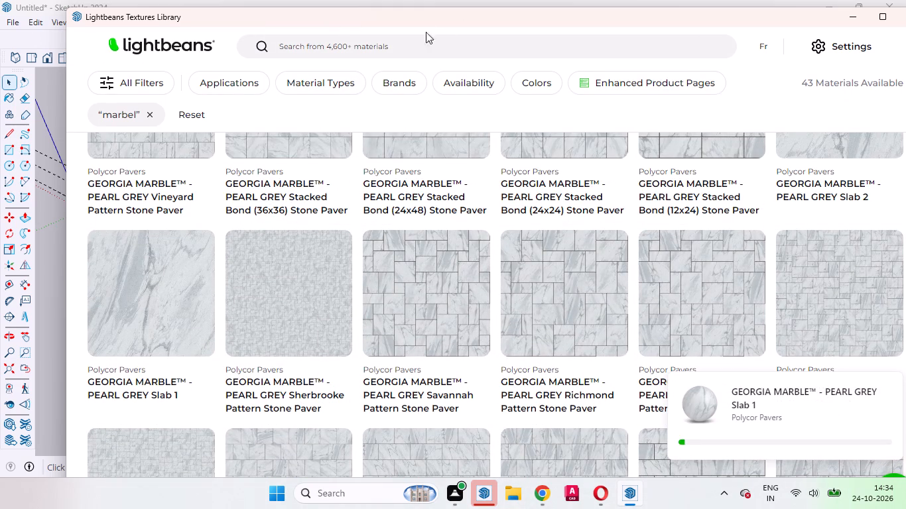
{"action": "scroll", "coordinate": [46, 219], "scroll_direction": "down", "scroll_amount": 4}
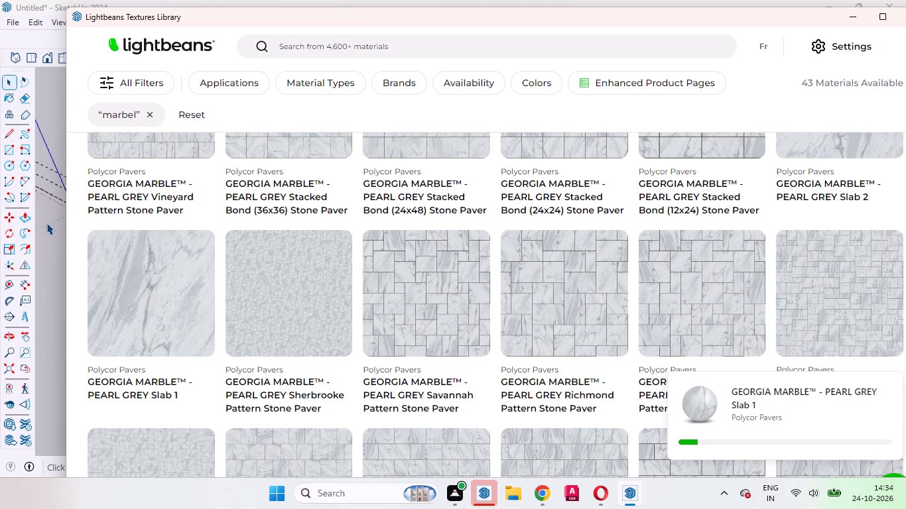
{"action": "scroll", "coordinate": [45, 227], "scroll_direction": "up", "scroll_amount": 4}
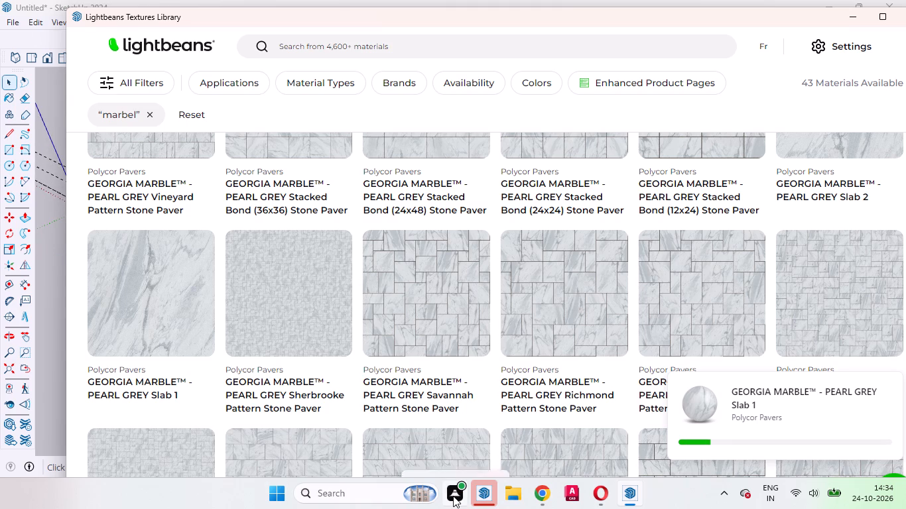
{"action": "left_click", "coordinate": [350, 396]}
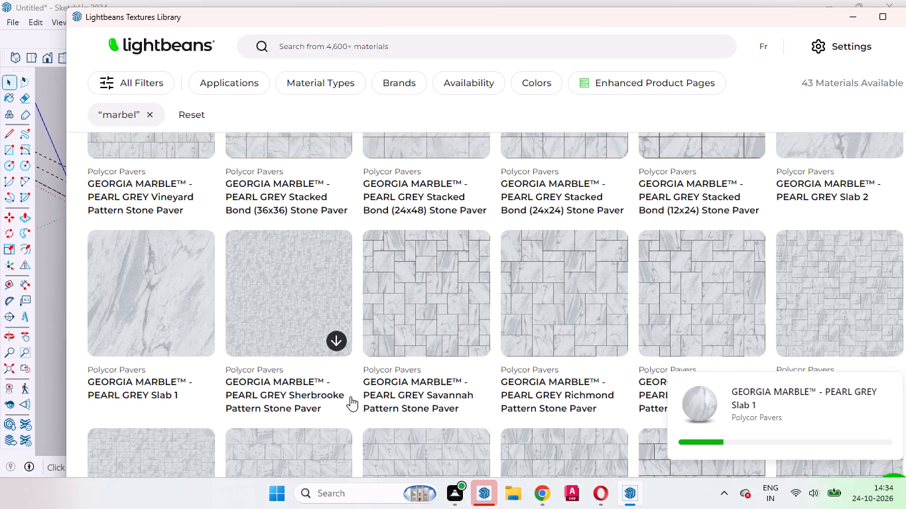
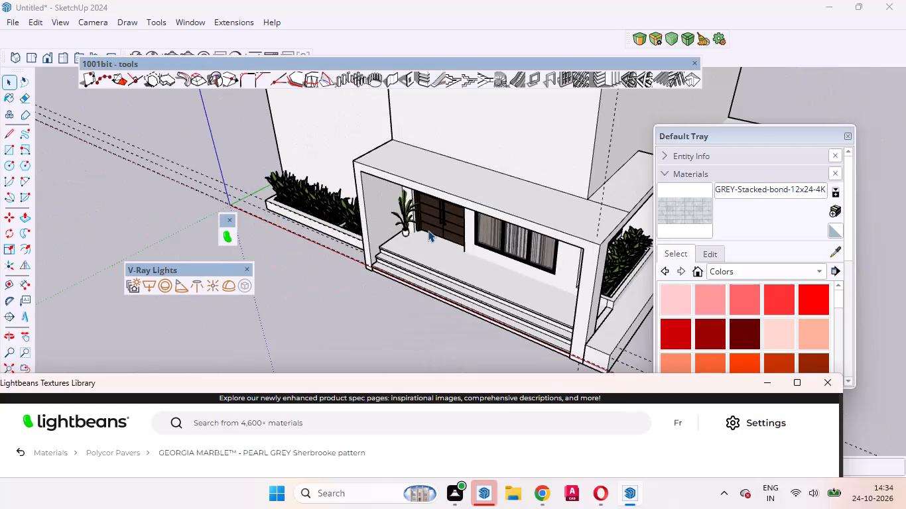
Close the Lightbeans textures library window.
{"action": "middle_click_drag", "start_coordinate": [441, 272], "coordinate": [550, 220]}
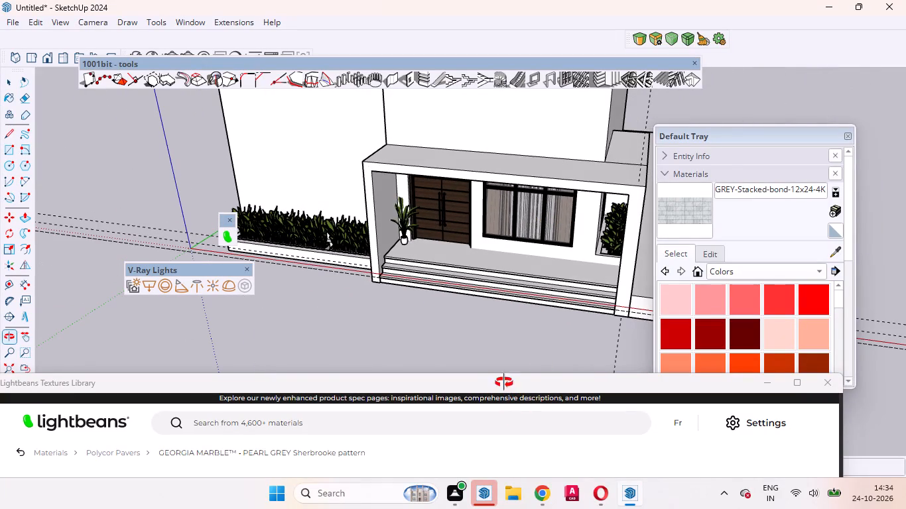
{"action": "scroll", "coordinate": [493, 250], "scroll_direction": "up", "scroll_amount": 12}
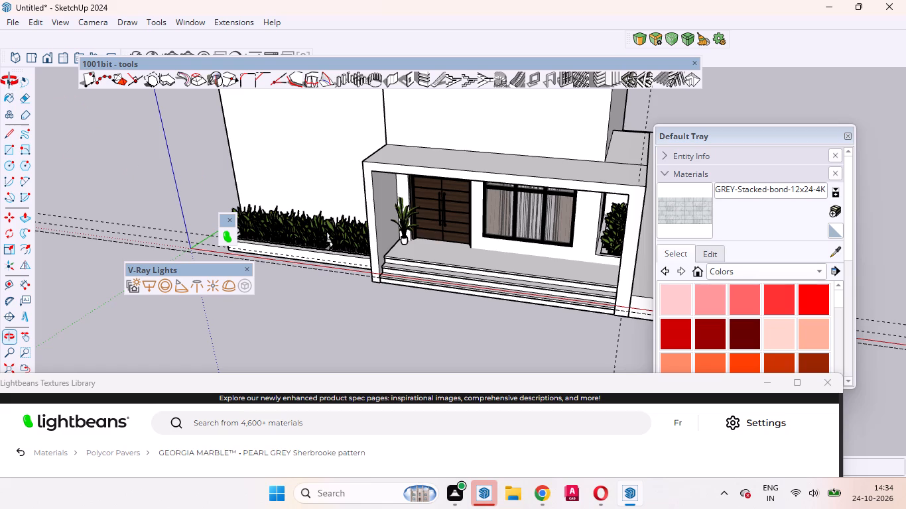
{"action": "middle_click_drag", "start_coordinate": [357, 228], "coordinate": [458, 315]}
{"action": "scroll", "coordinate": [448, 310], "scroll_direction": "up", "scroll_amount": 4}
{"action": "left_click_drag", "start_coordinate": [514, 389], "coordinate": [517, 359]}
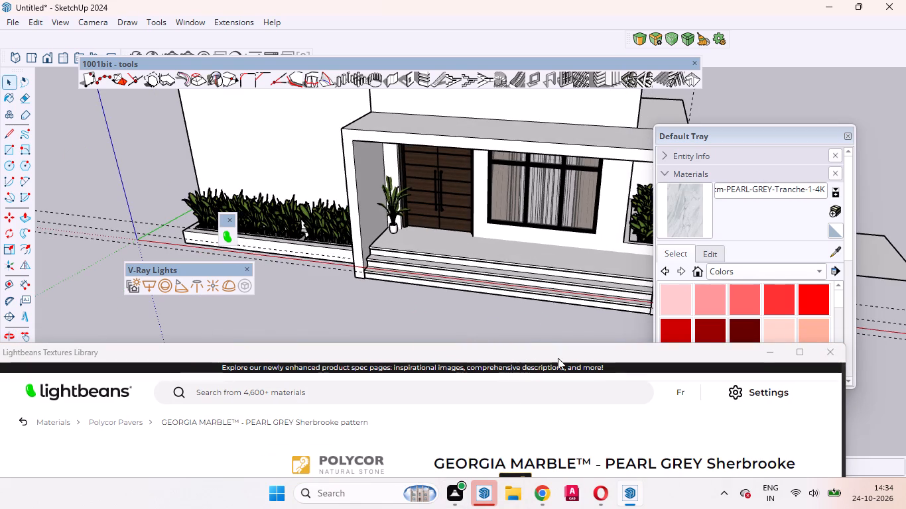
{"action": "left_click", "coordinate": [824, 351]}
Inside the porch group, paint the porch floor and the two step treads with the PEARL-GREY-Tranche-1-4K marble.
{"action": "scroll", "coordinate": [546, 235], "scroll_direction": "up", "scroll_amount": 10}
{"action": "middle_click_drag", "start_coordinate": [499, 263], "coordinate": [499, 306]}
{"action": "left_click", "coordinate": [481, 300]}
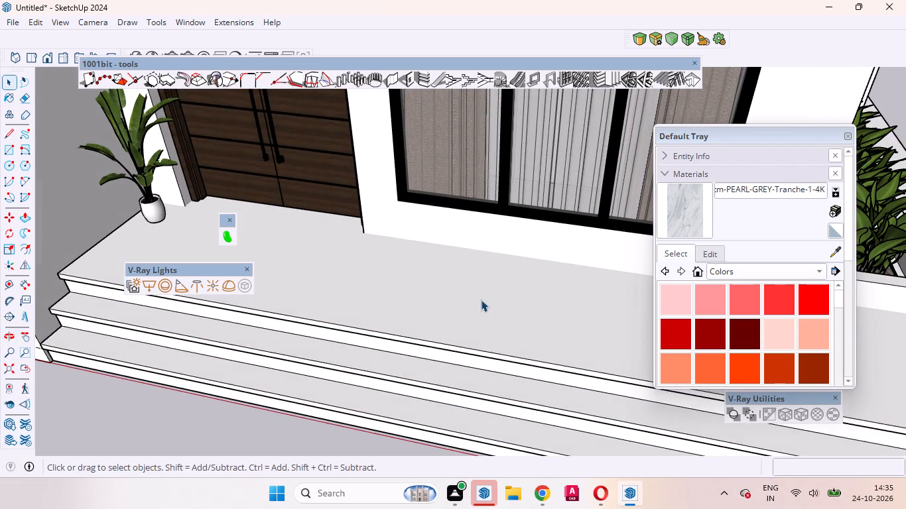
{"action": "double_click", "coordinate": [445, 300]}
{"action": "left_click", "coordinate": [485, 290]}
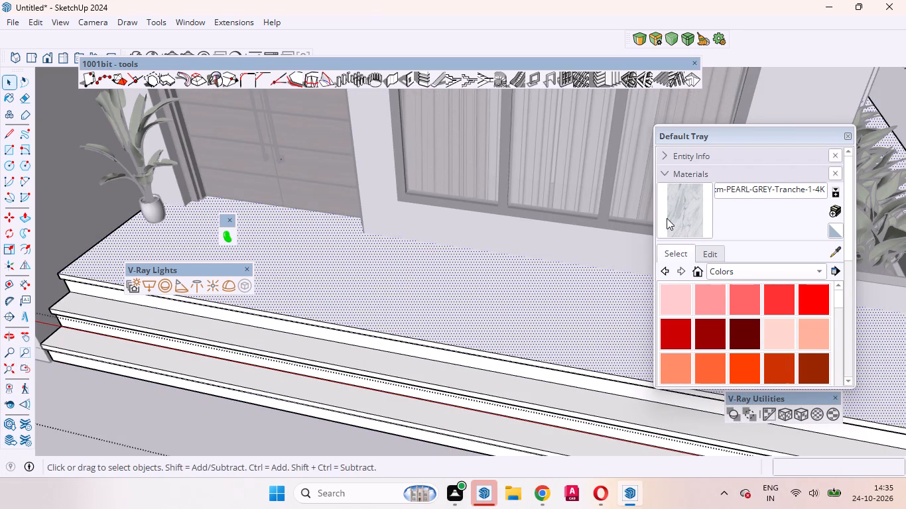
{"action": "left_click", "coordinate": [675, 216]}
{"action": "left_click", "coordinate": [507, 287]}
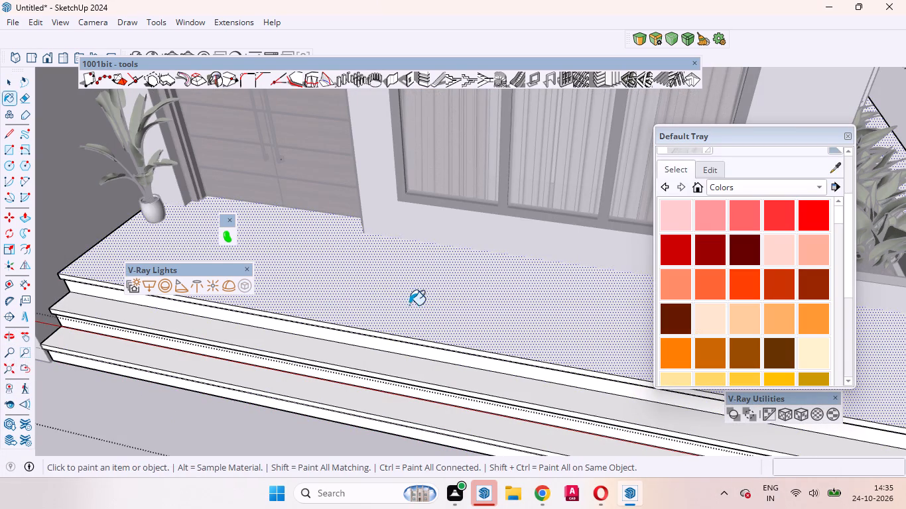
{"action": "left_click", "coordinate": [387, 365]}
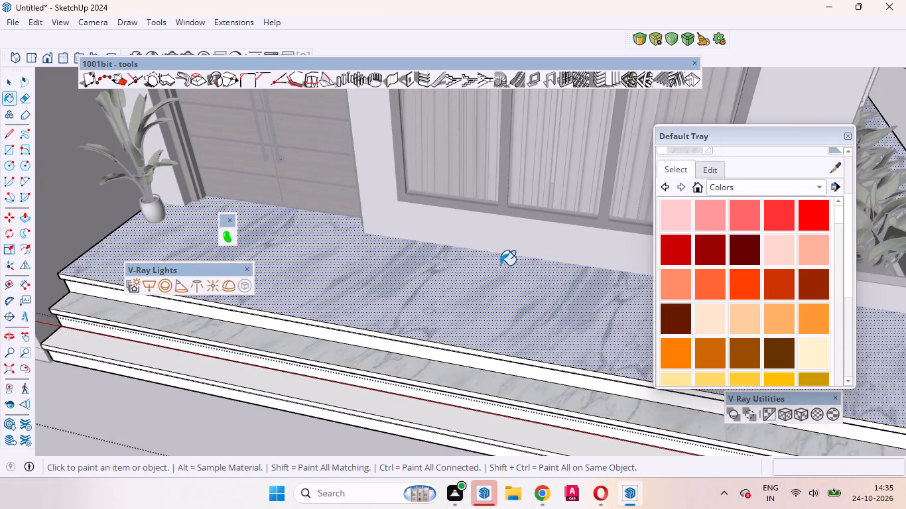
{"action": "scroll", "coordinate": [504, 260], "scroll_direction": "down", "scroll_amount": 4}
{"action": "scroll", "coordinate": [405, 337], "scroll_direction": "up", "scroll_amount": 8}
{"action": "left_click", "coordinate": [377, 364]}
Paint the vertical risers of the entrance steps with the same pearl grey marble, and leave the group.
{"action": "scroll", "coordinate": [391, 341], "scroll_direction": "up", "scroll_amount": 9}
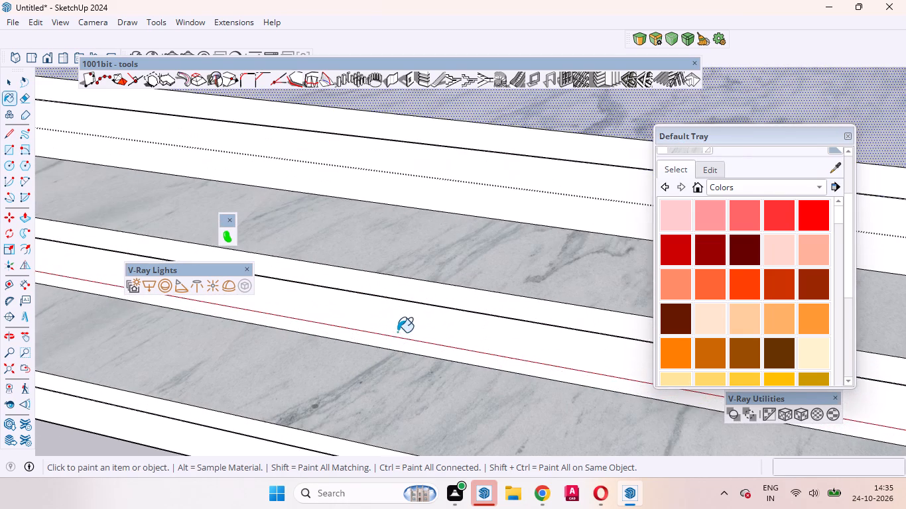
{"action": "left_click", "coordinate": [414, 321]}
{"action": "left_click", "coordinate": [480, 182]}
{"action": "scroll", "coordinate": [417, 226], "scroll_direction": "down", "scroll_amount": 8}
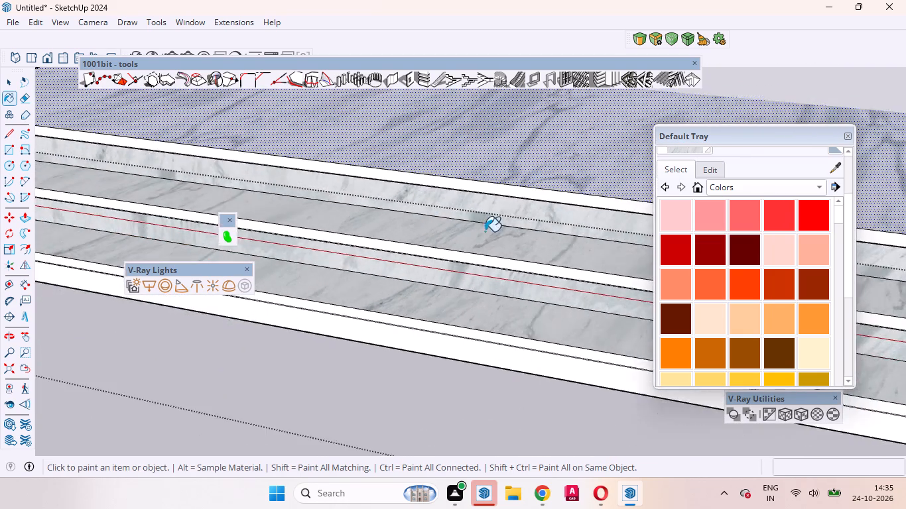
{"action": "scroll", "coordinate": [467, 237], "scroll_direction": "down", "scroll_amount": 5}
{"action": "scroll", "coordinate": [435, 315], "scroll_direction": "up", "scroll_amount": 5}
{"action": "left_click", "coordinate": [430, 310]}
{"action": "scroll", "coordinate": [496, 313], "scroll_direction": "down", "scroll_amount": 10}
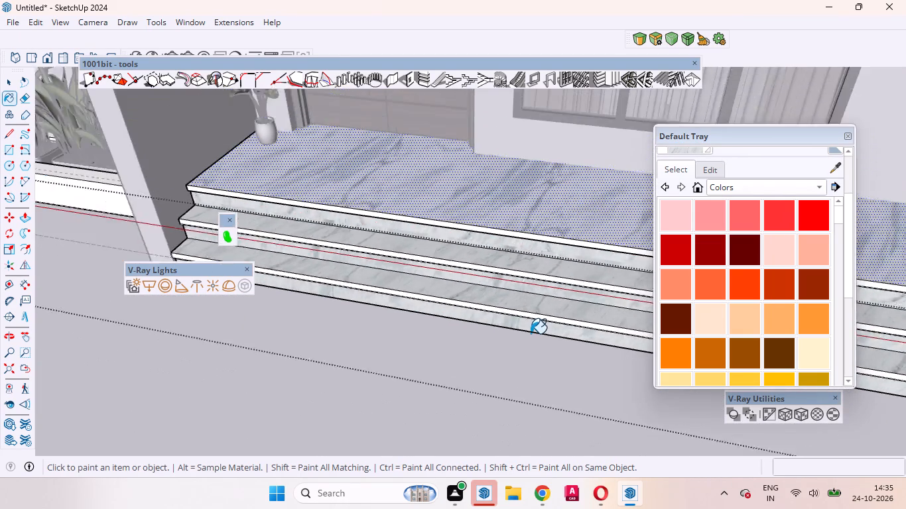
{"action": "scroll", "coordinate": [505, 326], "scroll_direction": "down", "scroll_amount": 5}
{"action": "key", "text": "space"}
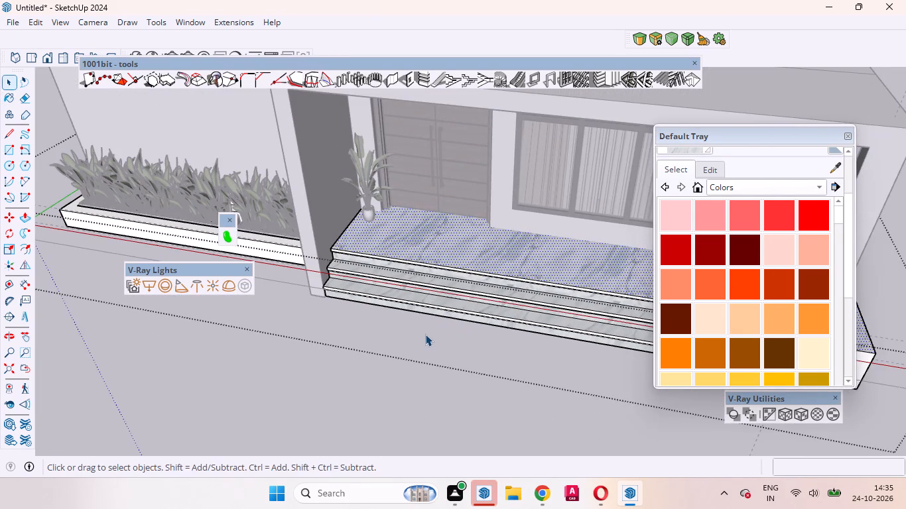
{"action": "left_click", "coordinate": [266, 420]}
{"action": "left_click", "coordinate": [272, 400]}
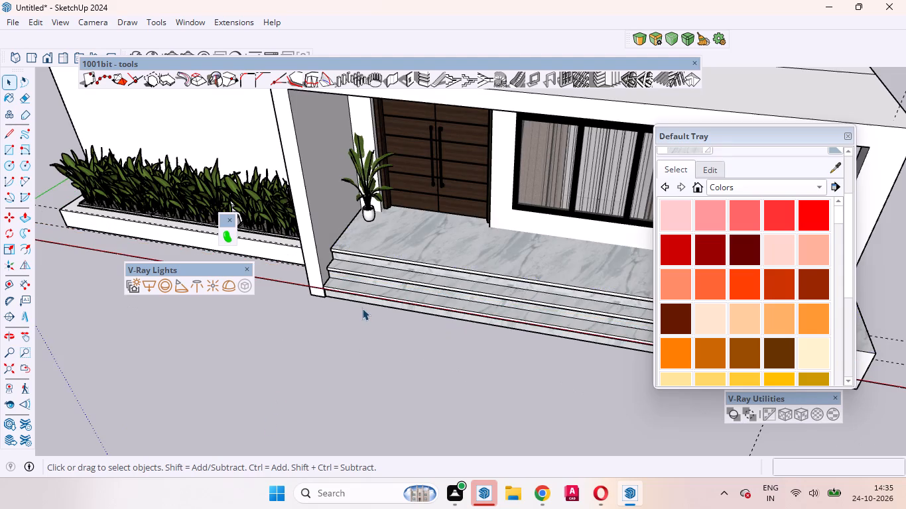
{"action": "left_click", "coordinate": [361, 305]}
Paint the thin front edges of the porch floor and of both steps with the pearl grey marble, and leave the group.
{"action": "scroll", "coordinate": [284, 382], "scroll_direction": "down", "scroll_amount": 4}
{"action": "middle_click_drag", "start_coordinate": [369, 368], "coordinate": [356, 264]}
{"action": "scroll", "coordinate": [355, 264], "scroll_direction": "up", "scroll_amount": 17}
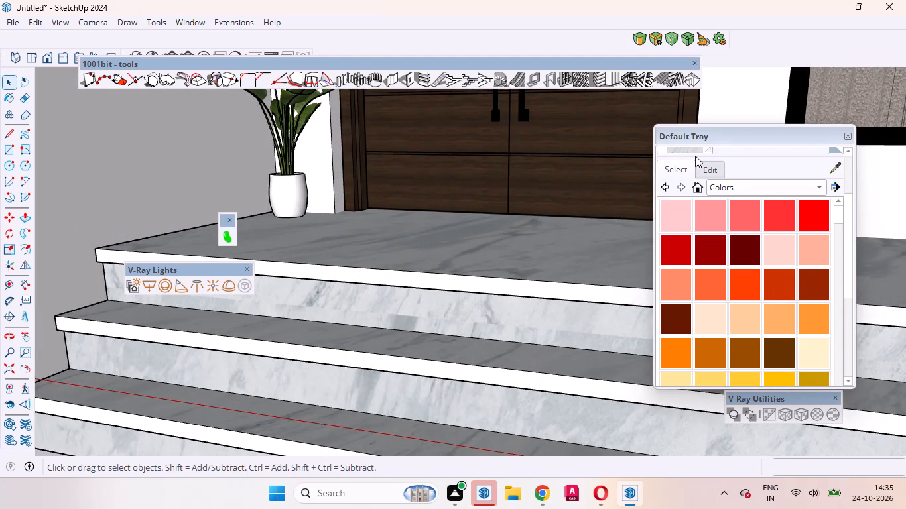
{"action": "left_click", "coordinate": [682, 151]}
{"action": "scroll", "coordinate": [444, 308], "scroll_direction": "up", "scroll_amount": 1}
{"action": "key", "text": "space"}
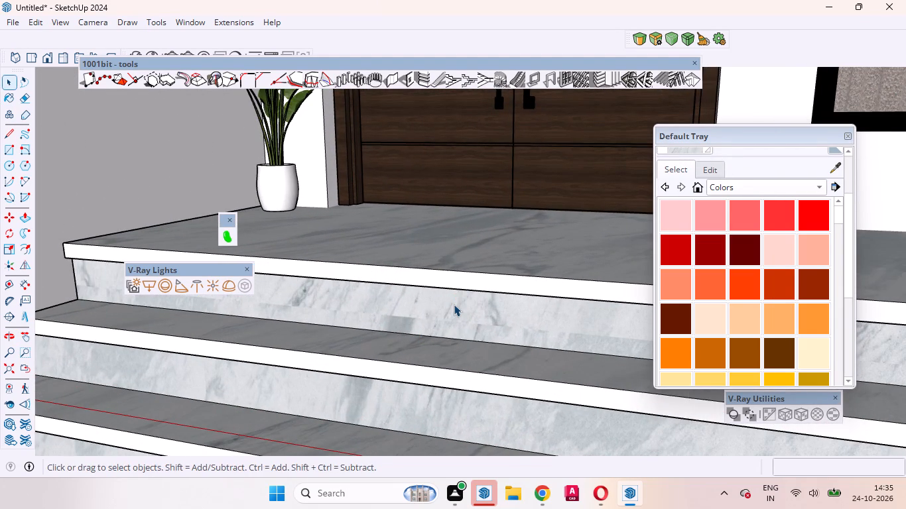
{"action": "left_click", "coordinate": [449, 282]}
{"action": "double_click", "coordinate": [449, 278]}
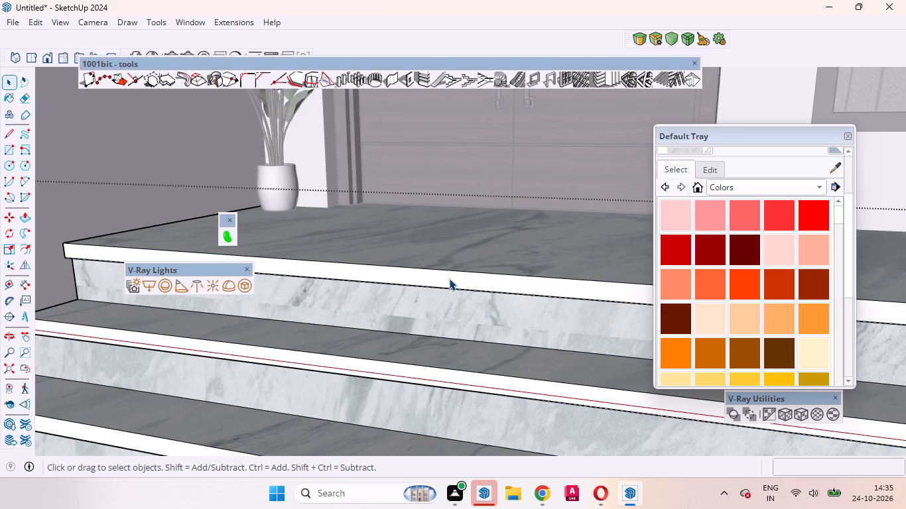
{"action": "left_click", "coordinate": [442, 283]}
{"action": "left_click", "coordinate": [688, 152]}
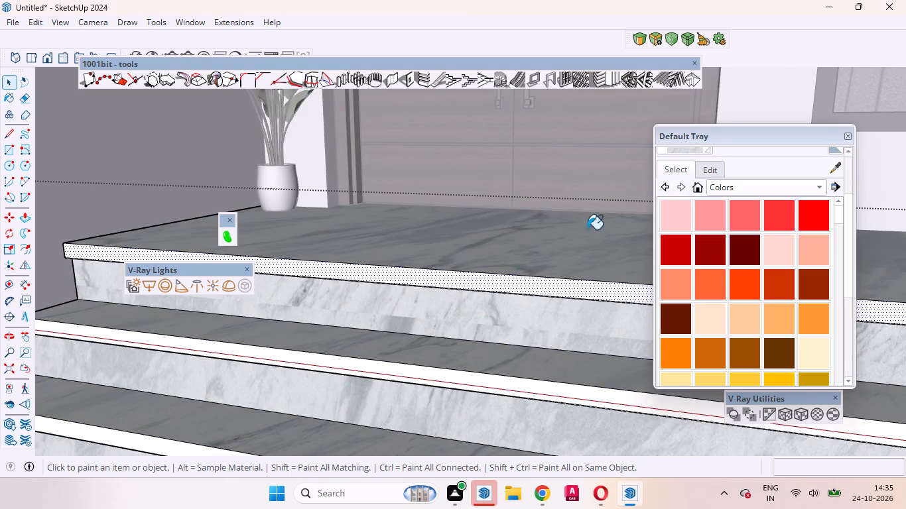
{"action": "left_click", "coordinate": [489, 282]}
{"action": "left_click", "coordinate": [421, 374]}
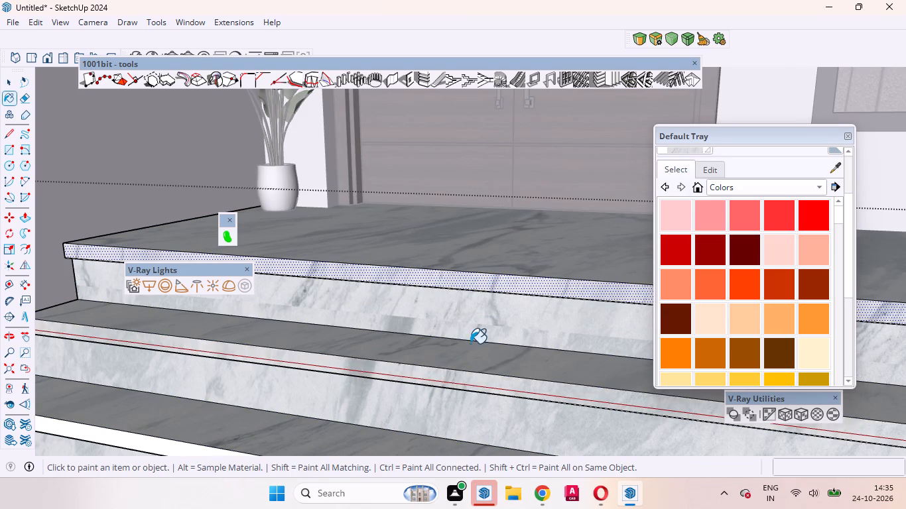
{"action": "scroll", "coordinate": [484, 325], "scroll_direction": "down", "scroll_amount": 7}
{"action": "scroll", "coordinate": [394, 391], "scroll_direction": "up", "scroll_amount": 3}
{"action": "left_click", "coordinate": [393, 391]}
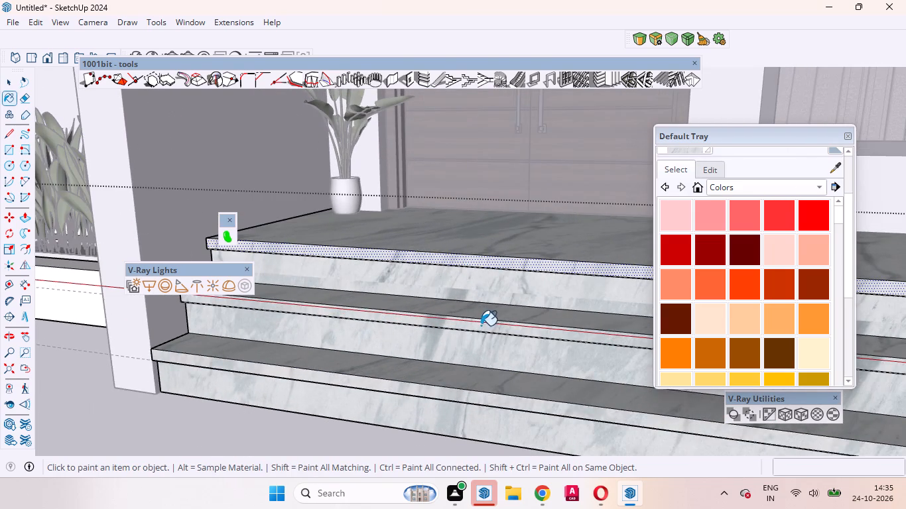
{"action": "middle_click_drag", "start_coordinate": [483, 344], "coordinate": [485, 421]}
{"action": "scroll", "coordinate": [461, 379], "scroll_direction": "down", "scroll_amount": 14}
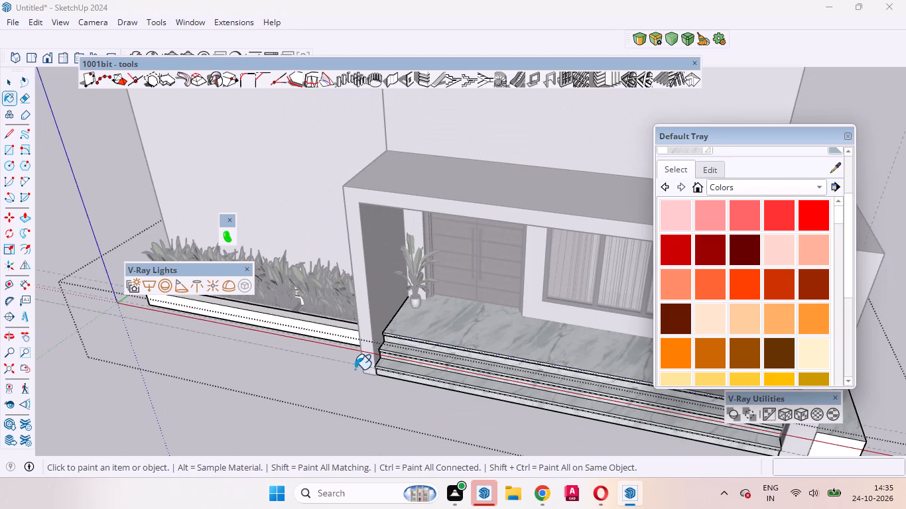
{"action": "key", "text": "space"}
{"action": "double_click", "coordinate": [295, 357]}
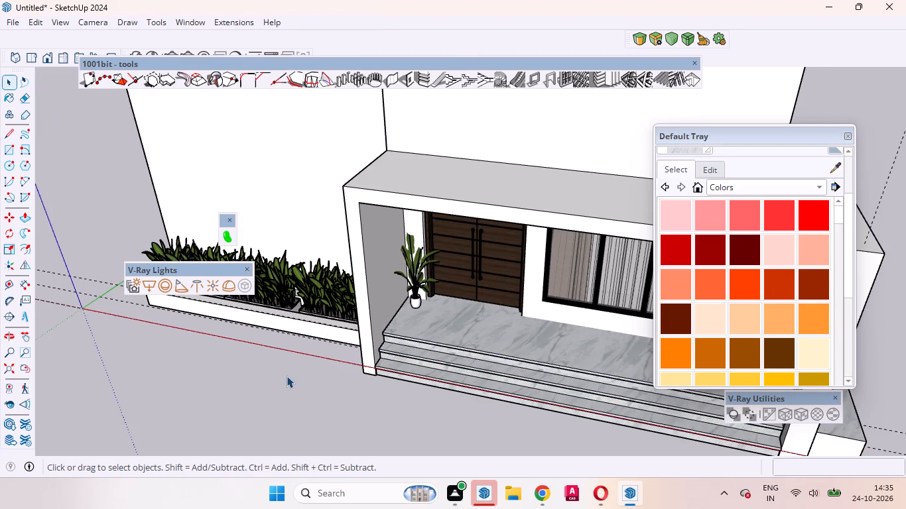
Delete the dashed guide line running out from the porch's front corner column.
{"action": "scroll", "coordinate": [245, 372], "scroll_direction": "down", "scroll_amount": 8}
{"action": "scroll", "coordinate": [432, 422], "scroll_direction": "up", "scroll_amount": 10}
{"action": "middle_click_drag", "start_coordinate": [537, 443], "coordinate": [557, 432]}
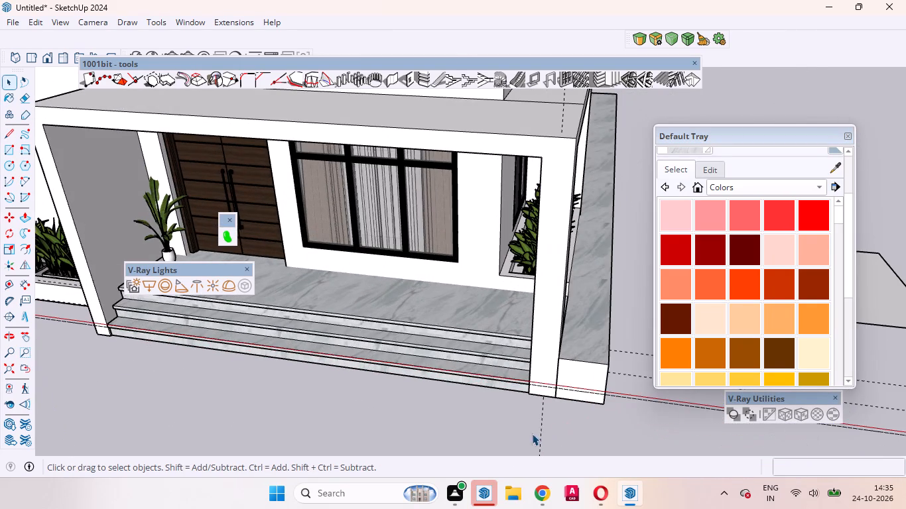
{"action": "left_click", "coordinate": [541, 427]}
{"action": "key", "text": "Delete"}
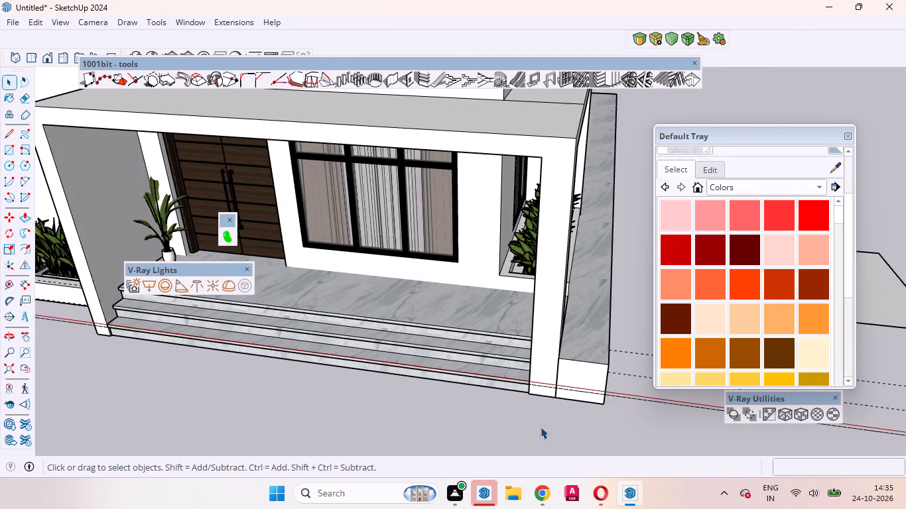
Examine the house exterior from the front, side and above, focusing on the upper walls and porch roof.
{"action": "scroll", "coordinate": [530, 416], "scroll_direction": "down", "scroll_amount": 12}
{"action": "middle_click_drag", "start_coordinate": [509, 408], "coordinate": [460, 281]}
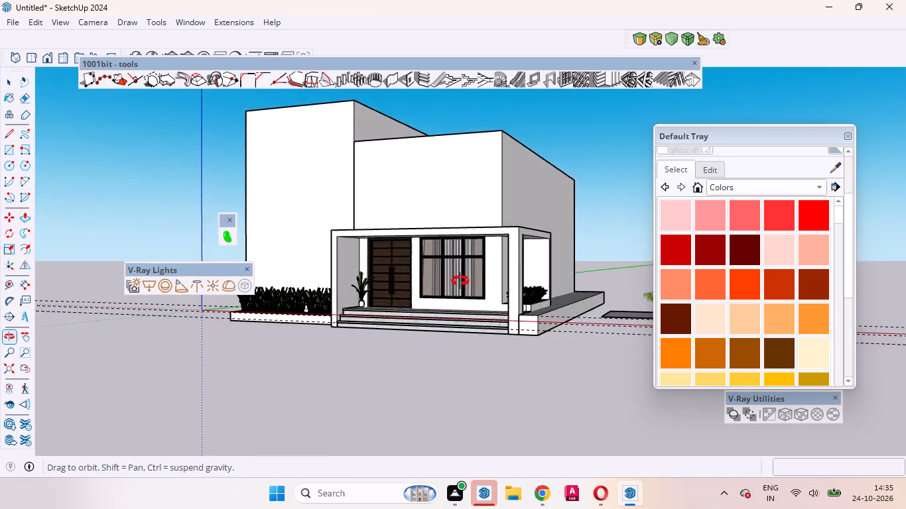
{"action": "middle_click_drag", "start_coordinate": [460, 281], "coordinate": [499, 355]}
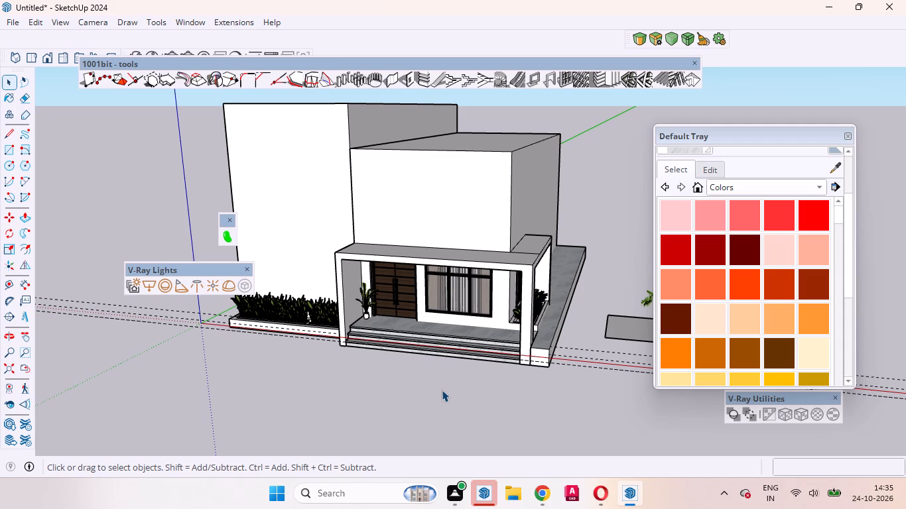
{"action": "scroll", "coordinate": [391, 343], "scroll_direction": "down", "scroll_amount": 5}
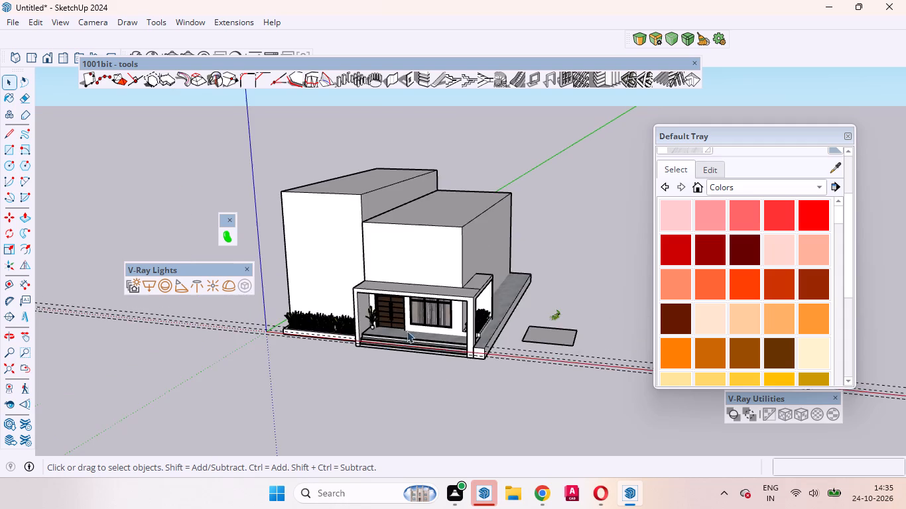
{"action": "scroll", "coordinate": [474, 209], "scroll_direction": "up", "scroll_amount": 5}
{"action": "scroll", "coordinate": [367, 363], "scroll_direction": "up", "scroll_amount": 1}
{"action": "middle_click_drag", "start_coordinate": [367, 365], "coordinate": [389, 319]}
{"action": "scroll", "coordinate": [389, 329], "scroll_direction": "up", "scroll_amount": 4}
{"action": "middle_click_drag", "start_coordinate": [426, 328], "coordinate": [338, 384]}
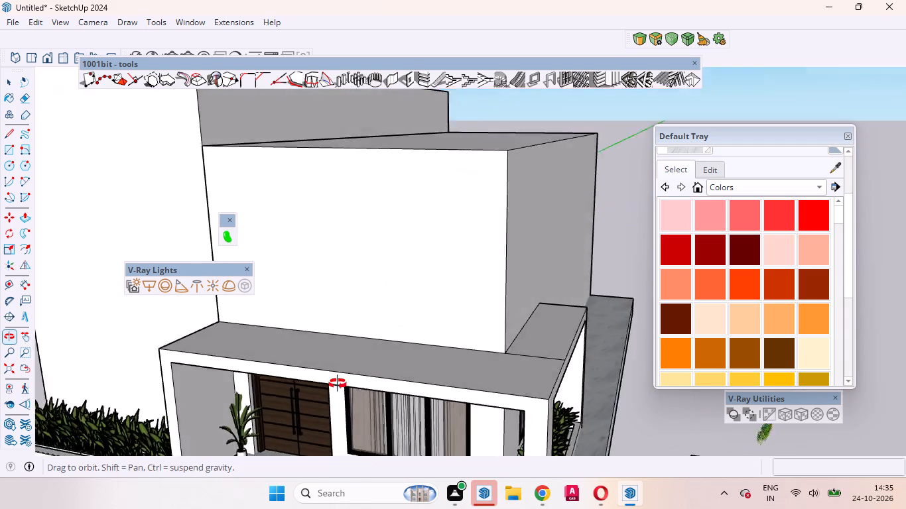
{"action": "middle_click_drag", "start_coordinate": [338, 384], "coordinate": [331, 385]}
{"action": "scroll", "coordinate": [474, 322], "scroll_direction": "down", "scroll_amount": 5}
{"action": "middle_click_drag", "start_coordinate": [498, 360], "coordinate": [467, 386]}
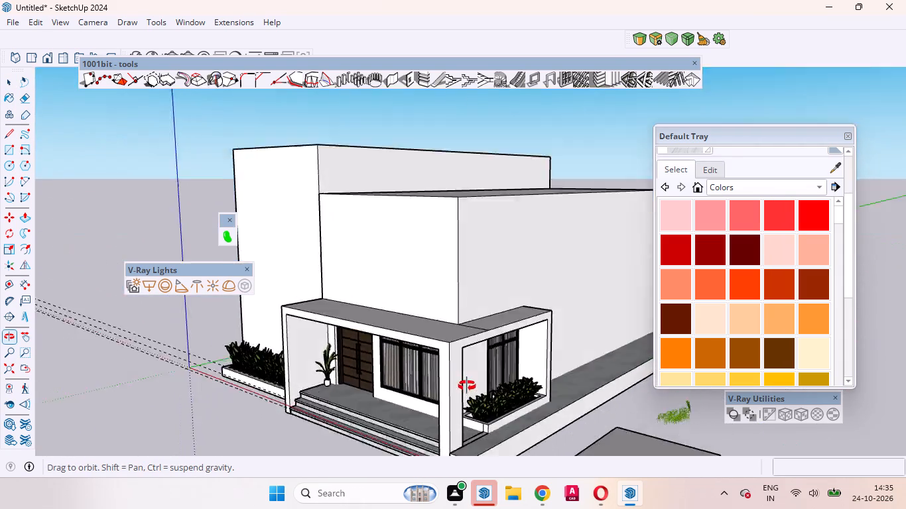
{"action": "middle_click_drag", "start_coordinate": [467, 386], "coordinate": [582, 390]}
{"action": "scroll", "coordinate": [582, 390], "scroll_direction": "up", "scroll_amount": 1}
{"action": "scroll", "coordinate": [582, 386], "scroll_direction": "down", "scroll_amount": 6}
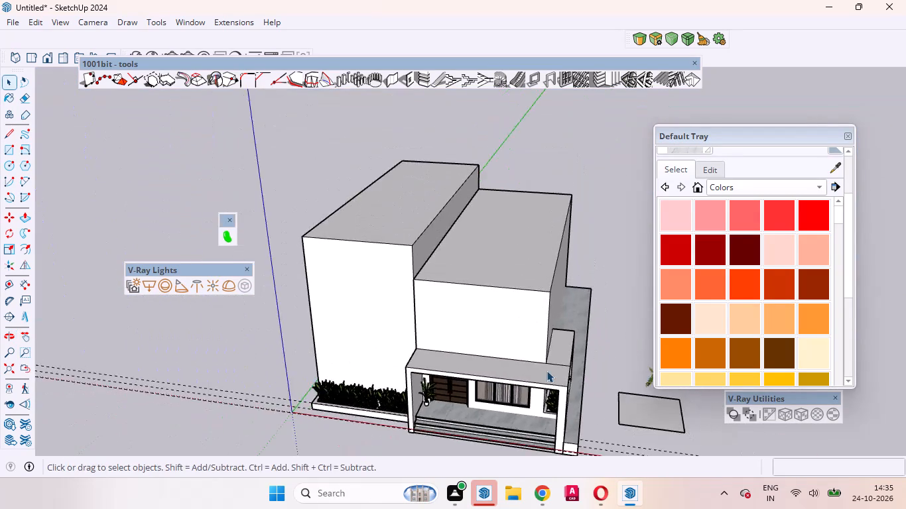
{"action": "scroll", "coordinate": [547, 370], "scroll_direction": "down", "scroll_amount": 4}
{"action": "scroll", "coordinate": [498, 369], "scroll_direction": "up", "scroll_amount": 6}
{"action": "middle_click", "coordinate": [495, 373]}
{"action": "scroll", "coordinate": [476, 346], "scroll_direction": "up", "scroll_amount": 4}
{"action": "middle_click_drag", "start_coordinate": [484, 367], "coordinate": [460, 374]}
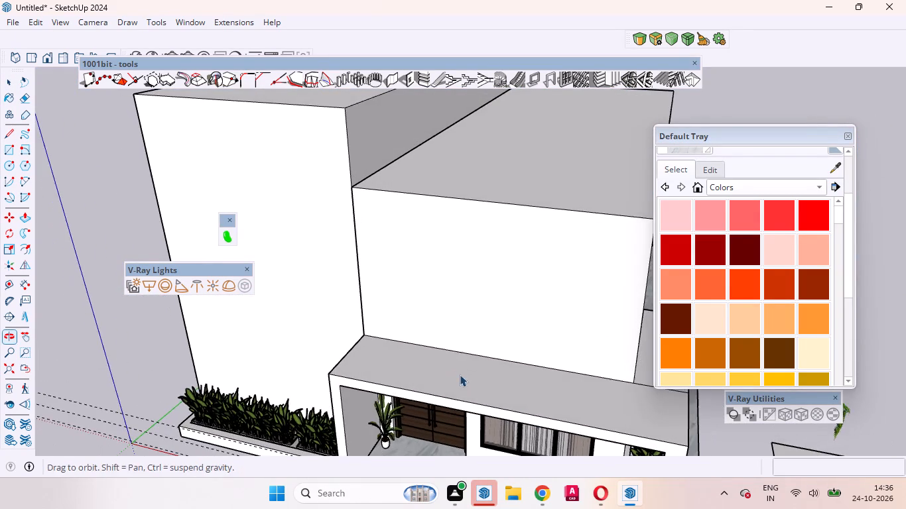
Place a horizontal guide on the upper front wall, 2' above the line where it meets the porch roof.
{"action": "scroll", "coordinate": [448, 337], "scroll_direction": "down", "scroll_amount": 4}
{"action": "key", "text": "t"}
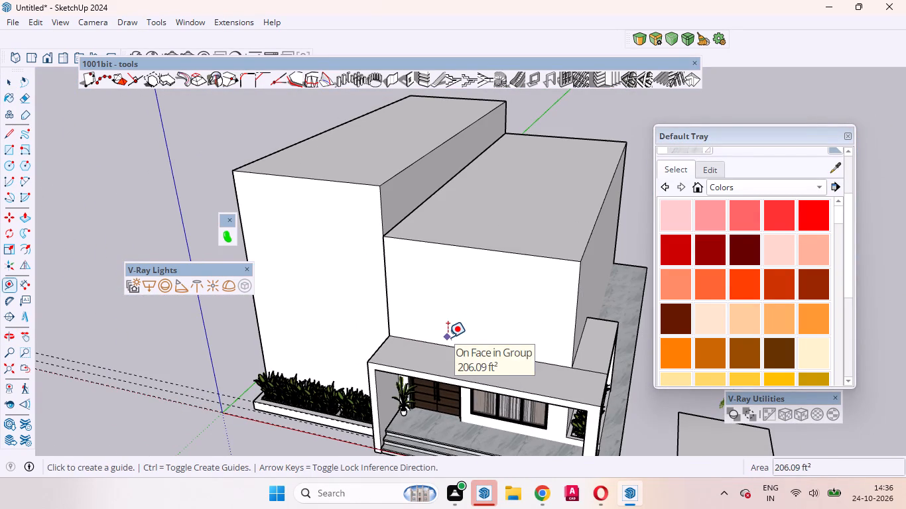
{"action": "scroll", "coordinate": [434, 328], "scroll_direction": "up", "scroll_amount": 5}
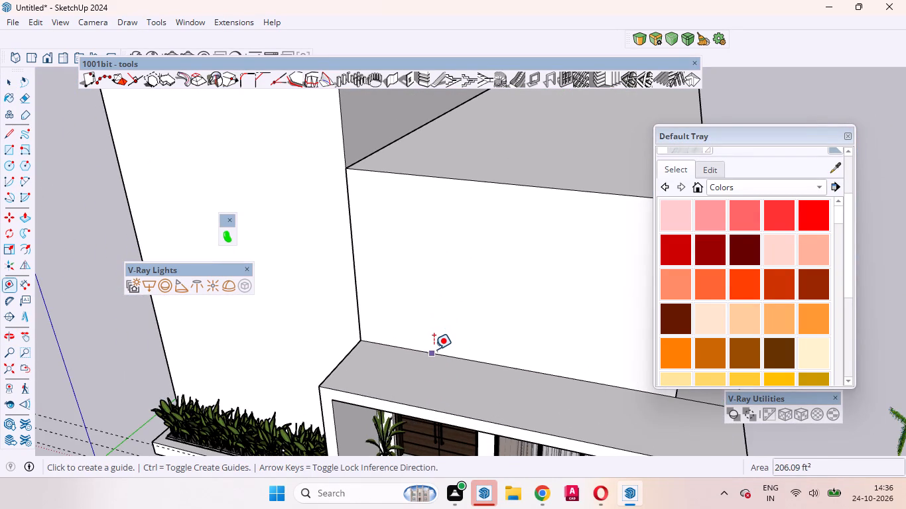
{"action": "left_click", "coordinate": [434, 351]}
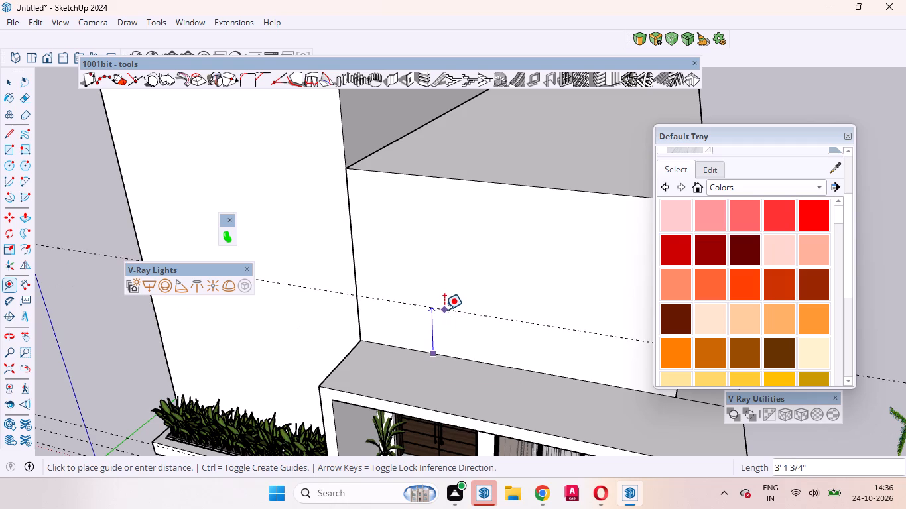
{"action": "type", "text": "2'"}
{"action": "key", "text": "Return"}
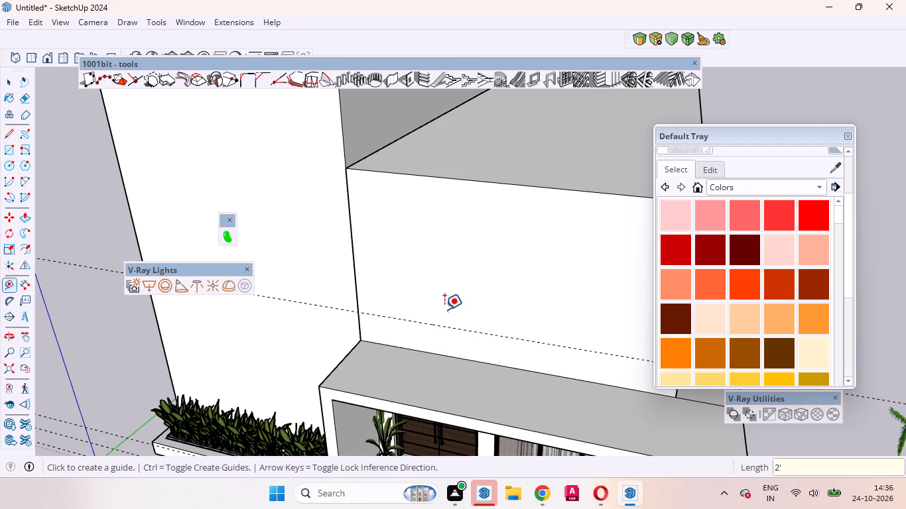
{"action": "scroll", "coordinate": [458, 297], "scroll_direction": "down", "scroll_amount": 10}
{"action": "middle_click_drag", "start_coordinate": [403, 377], "coordinate": [405, 375]}
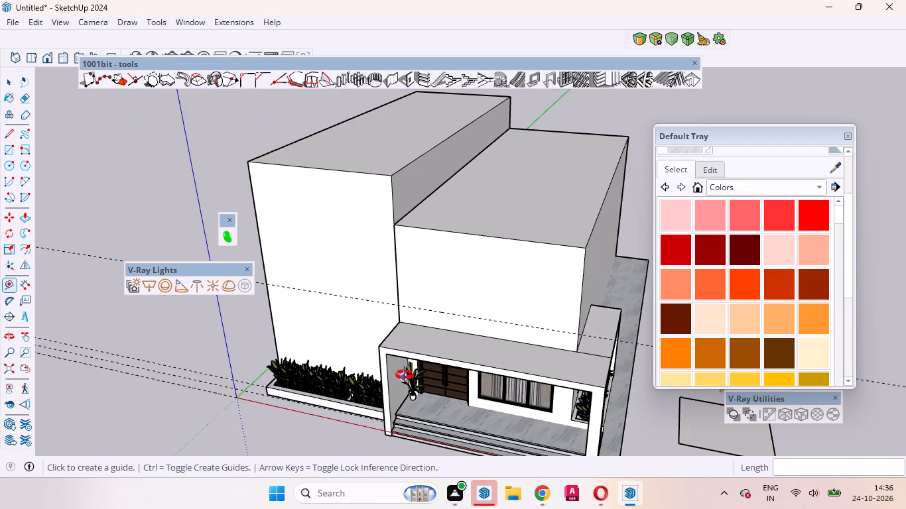
Measure the height of the upper front wall's corner edge from the horizontal guide to the roof corner.
{"action": "middle_click_drag", "start_coordinate": [405, 375], "coordinate": [362, 296]}
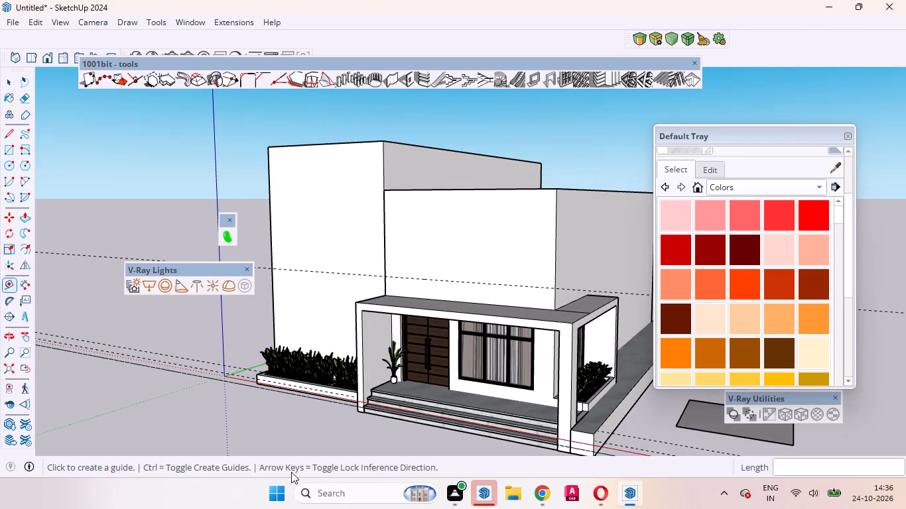
{"action": "key", "text": "space"}
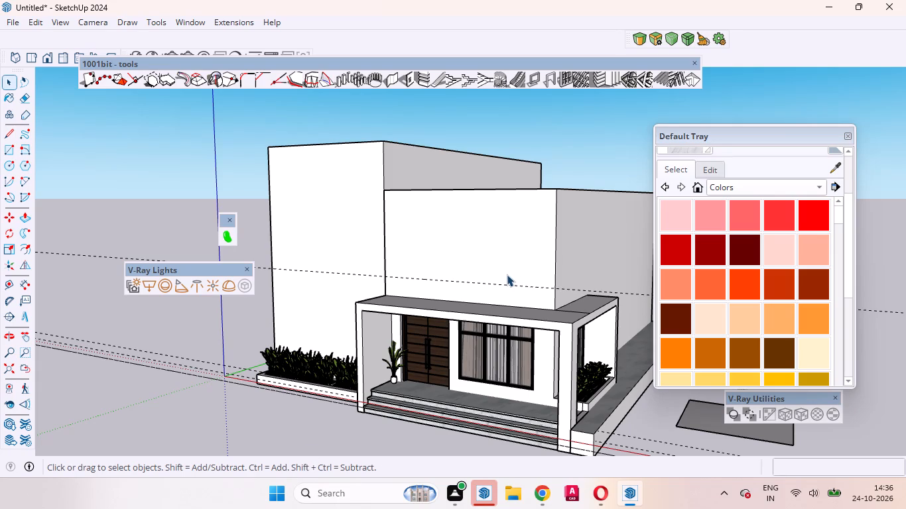
{"action": "key", "text": "d"}
{"action": "scroll", "coordinate": [537, 280], "scroll_direction": "up", "scroll_amount": 3}
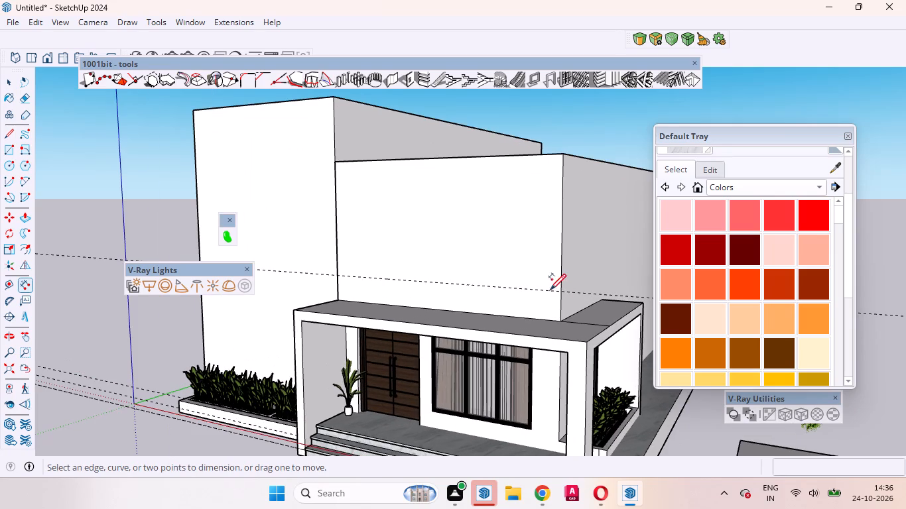
{"action": "left_click", "coordinate": [560, 291]}
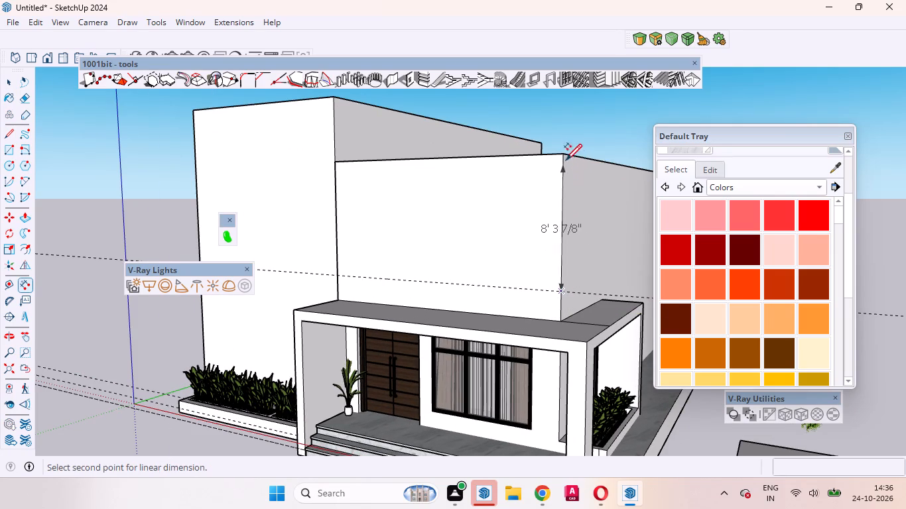
{"action": "key", "text": "space"}
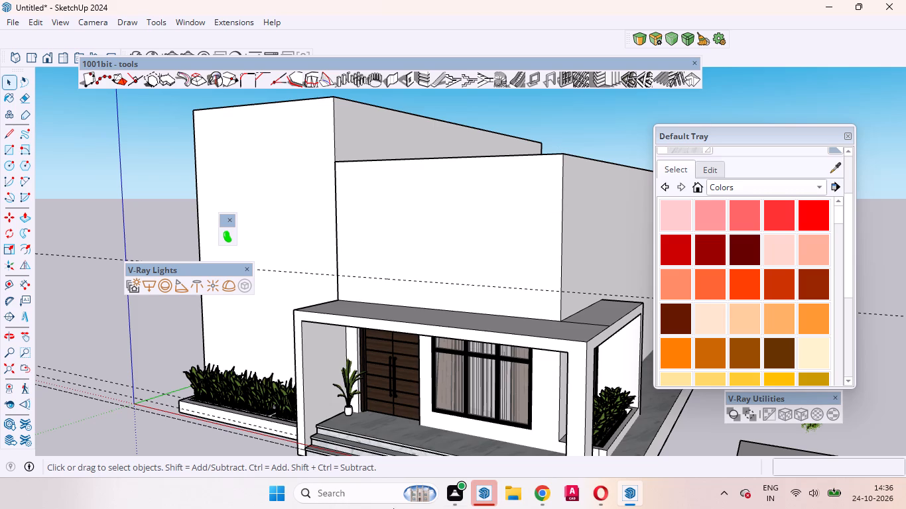
Open the house group and draw a rectangle about 18' 8 13/16" by 9' on the upper front wall, from the guide to the roof corner.
{"action": "scroll", "coordinate": [313, 444], "scroll_direction": "down", "scroll_amount": 1}
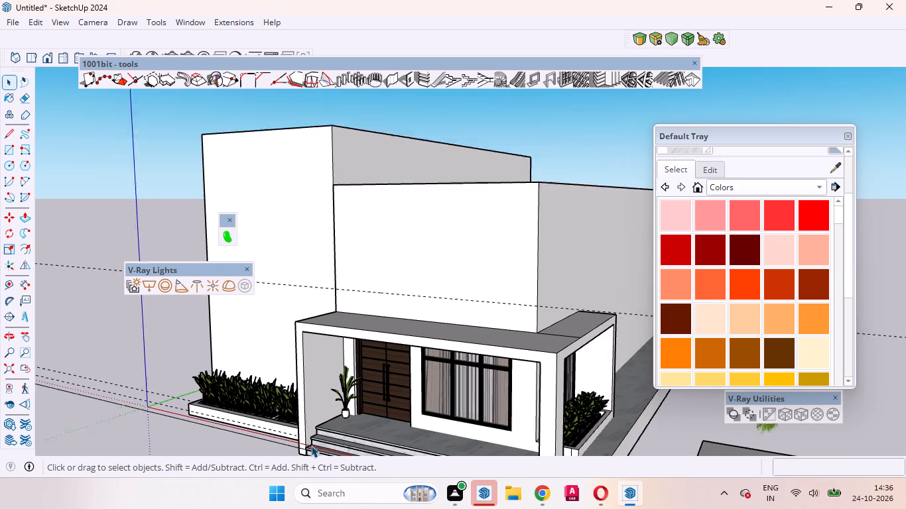
{"action": "scroll", "coordinate": [311, 445], "scroll_direction": "down", "scroll_amount": 1}
{"action": "middle_click_drag", "start_coordinate": [310, 459], "coordinate": [467, 418]}
{"action": "scroll", "coordinate": [422, 264], "scroll_direction": "down", "scroll_amount": 4}
{"action": "middle_click_drag", "start_coordinate": [426, 280], "coordinate": [378, 331]}
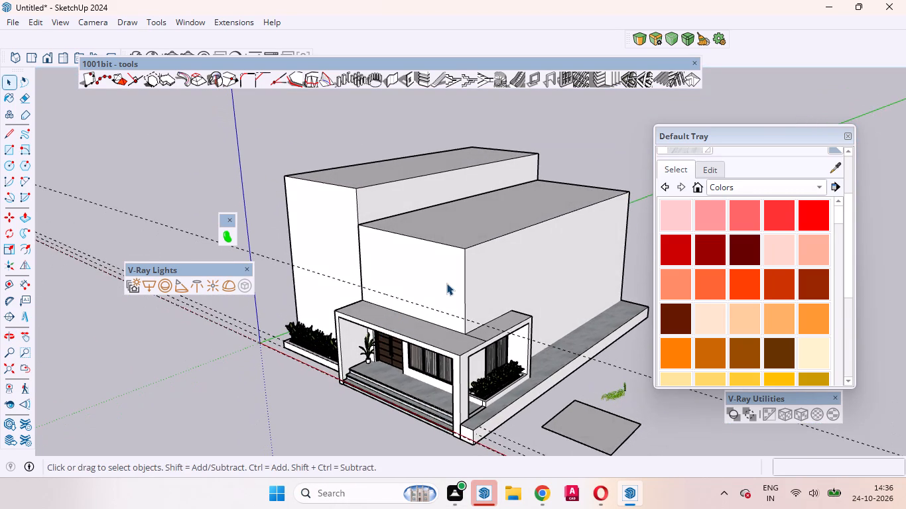
{"action": "double_click", "coordinate": [411, 268]}
{"action": "left_click", "coordinate": [415, 268]}
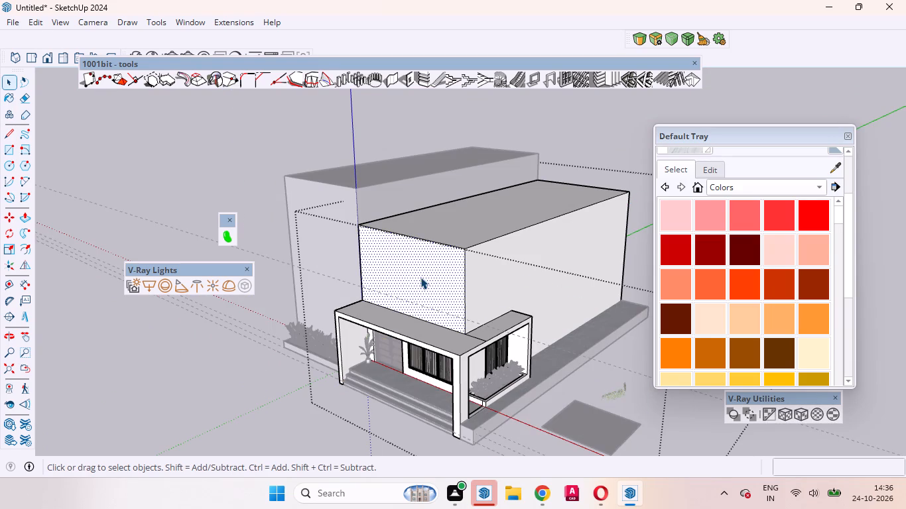
{"action": "key", "text": "r"}
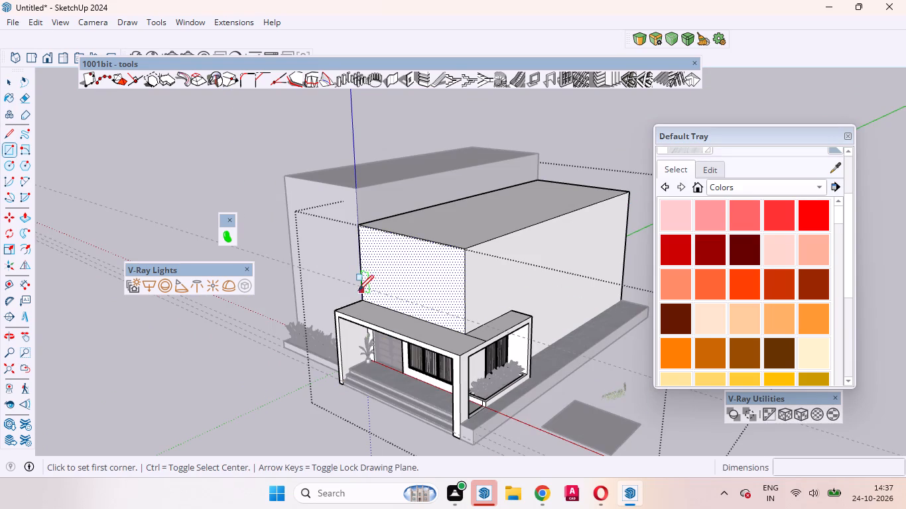
{"action": "left_click", "coordinate": [361, 287]}
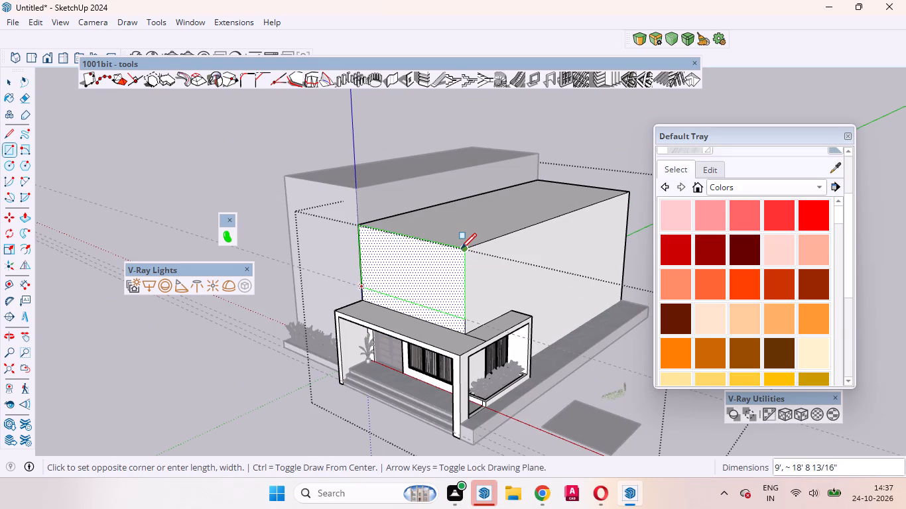
{"action": "left_click", "coordinate": [461, 249]}
Place a vertical guide on the side wall 10' back from the front corner, at the back end of the porch roof.
{"action": "middle_click_drag", "start_coordinate": [474, 317], "coordinate": [310, 319]}
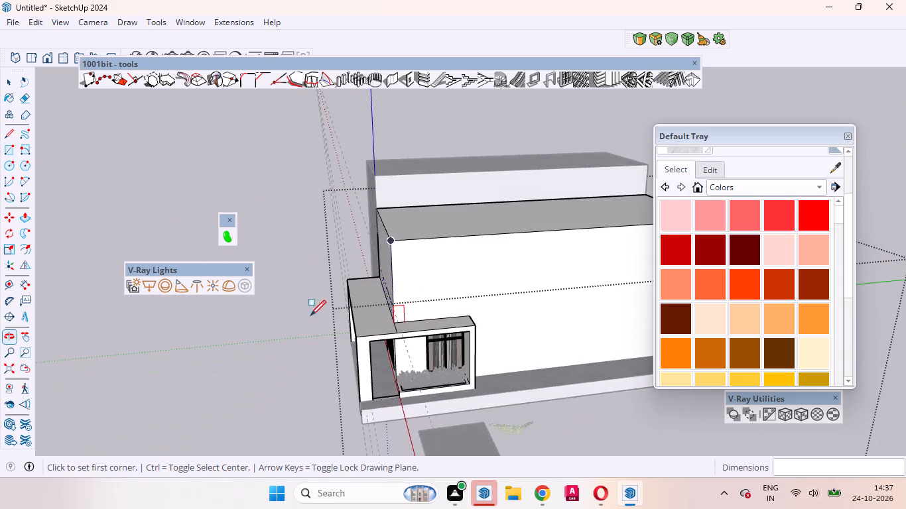
{"action": "scroll", "coordinate": [314, 313], "scroll_direction": "up", "scroll_amount": 1}
{"action": "key", "text": "space"}
{"action": "type", "text": "t"}
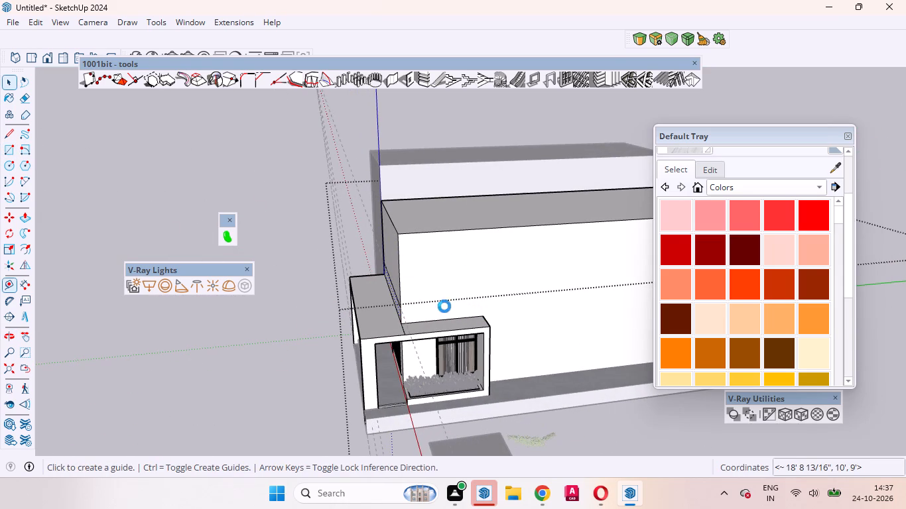
{"action": "left_click", "coordinate": [399, 260]}
{"action": "left_click", "coordinate": [482, 307]}
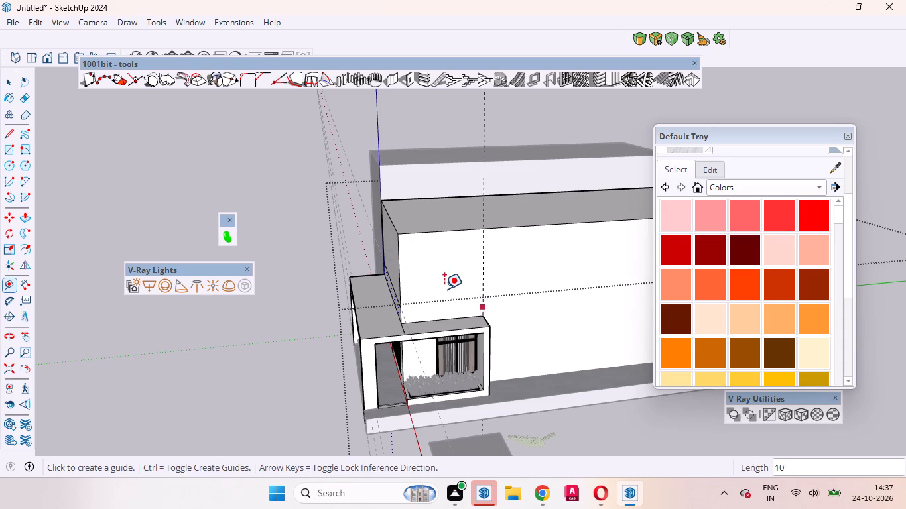
Place a horizontal guide on the side wall, 2' above the line where it meets the porch roof.
{"action": "middle_click_drag", "start_coordinate": [434, 282], "coordinate": [456, 229]}
{"action": "scroll", "coordinate": [420, 272], "scroll_direction": "up", "scroll_amount": 8}
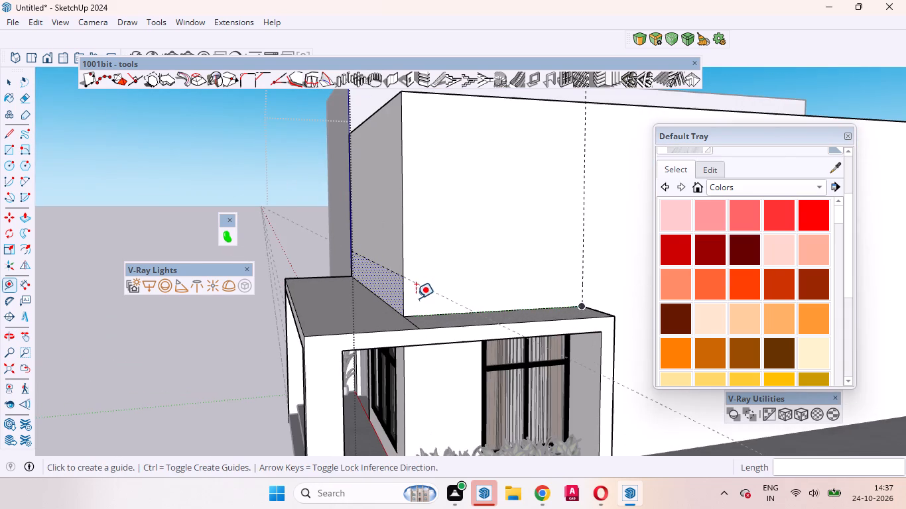
{"action": "left_click", "coordinate": [421, 313]}
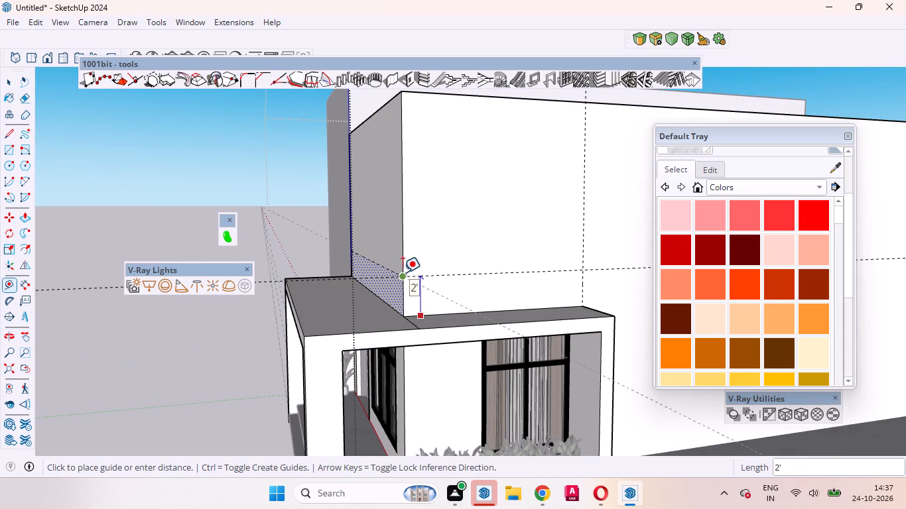
{"action": "left_click", "coordinate": [403, 272]}
{"action": "key", "text": "space"}
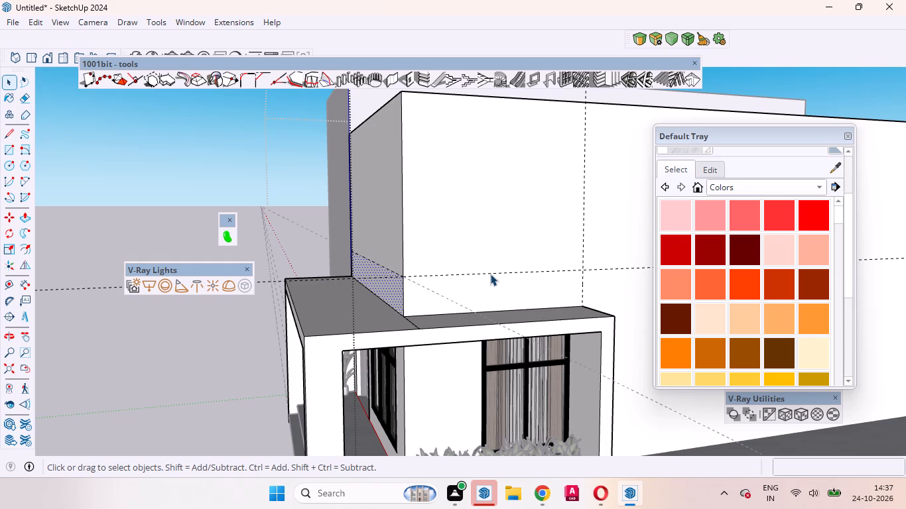
Draw a 10' by 9' rectangle on the upper side wall, from the guide at the front corner to the vertical guide at the roof edge.
{"action": "key", "text": "r"}
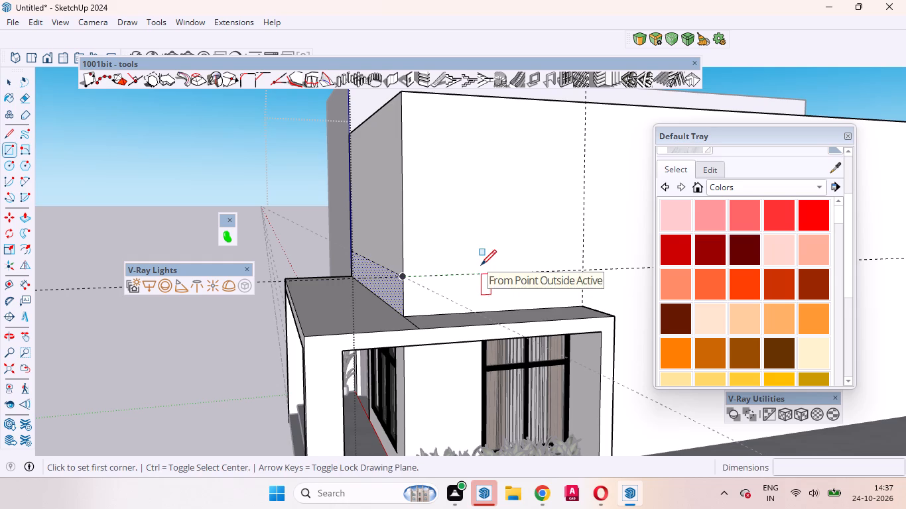
{"action": "left_click", "coordinate": [405, 278]}
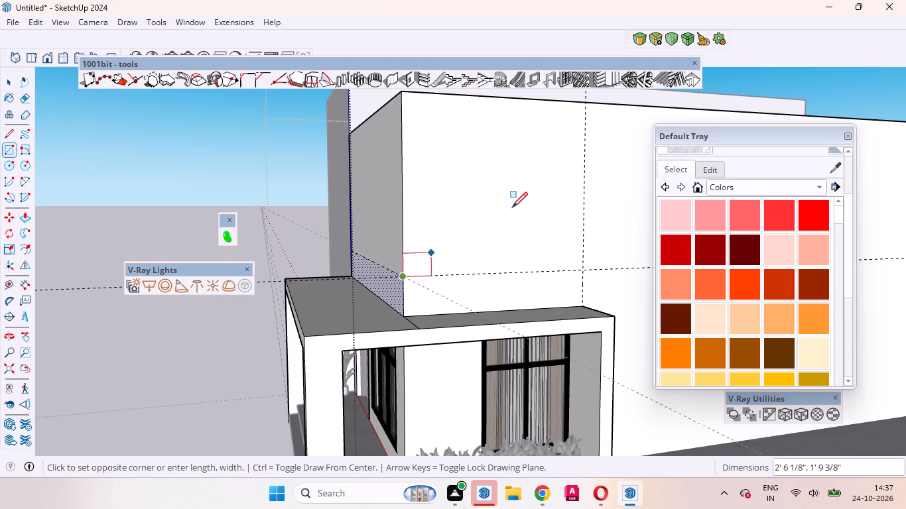
{"action": "left_click", "coordinate": [588, 101]}
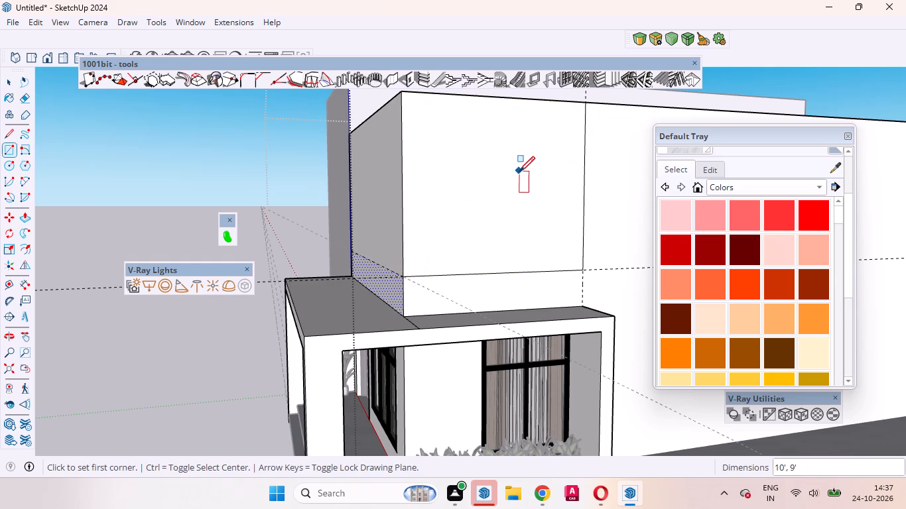
{"action": "key", "text": "space"}
Place a vertical guide on the porch column beside the planted bed, about 8 13/16" in from its outer edge along its inner edge.
{"action": "left_click", "coordinate": [472, 205]}
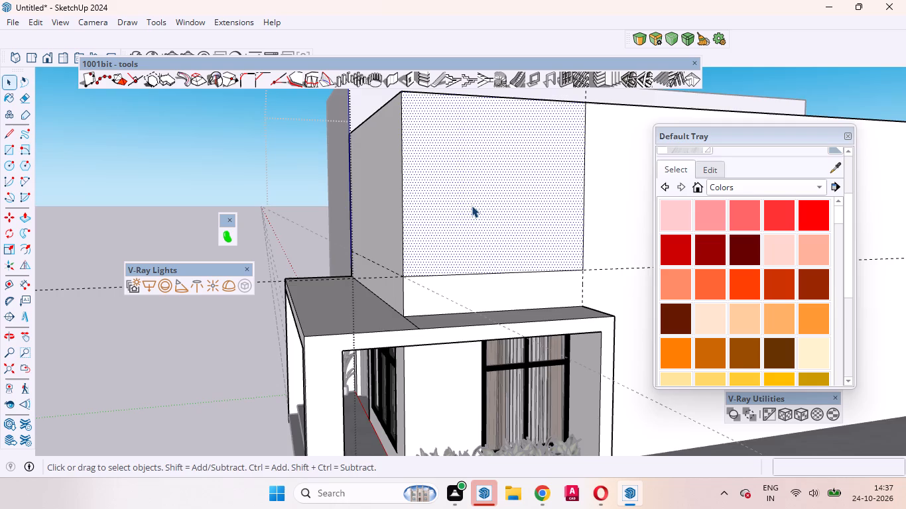
{"action": "middle_click_drag", "start_coordinate": [452, 224], "coordinate": [635, 300]}
{"action": "left_click", "coordinate": [505, 287]}
{"action": "scroll", "coordinate": [356, 220], "scroll_direction": "down", "scroll_amount": 4}
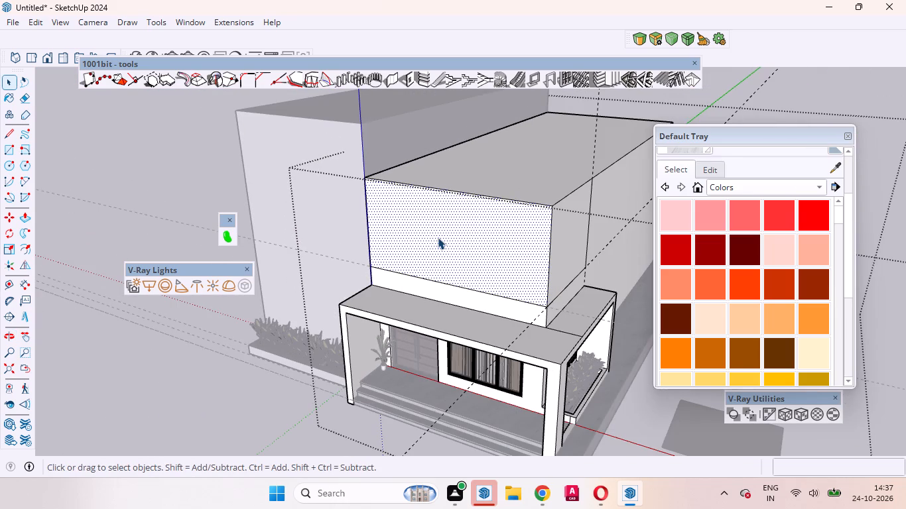
{"action": "scroll", "coordinate": [352, 310], "scroll_direction": "up", "scroll_amount": 6}
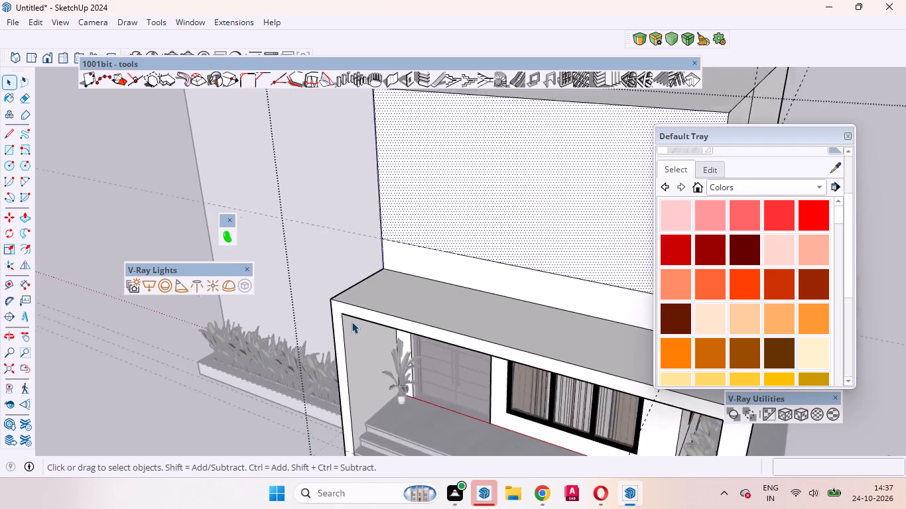
{"action": "scroll", "coordinate": [352, 321], "scroll_direction": "up", "scroll_amount": 2}
{"action": "middle_click_drag", "start_coordinate": [345, 324], "coordinate": [429, 287]}
{"action": "scroll", "coordinate": [391, 293], "scroll_direction": "up", "scroll_amount": 4}
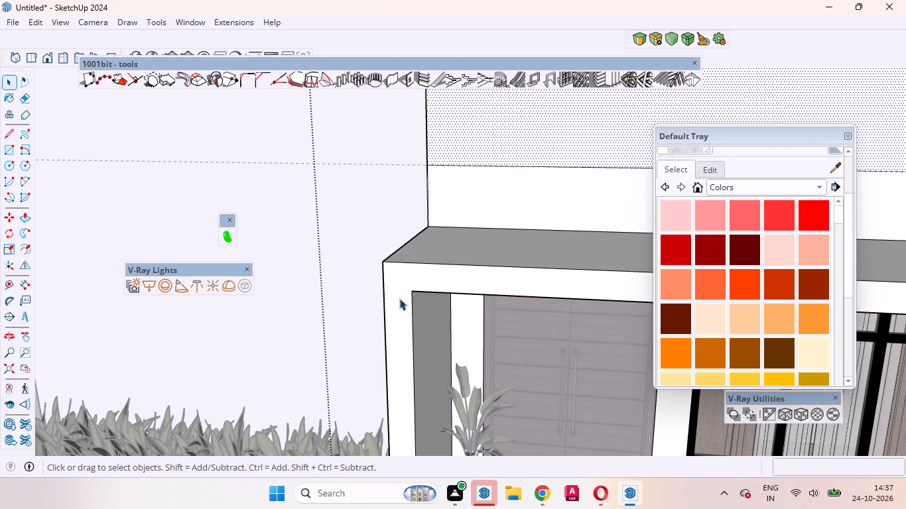
{"action": "key", "text": "t"}
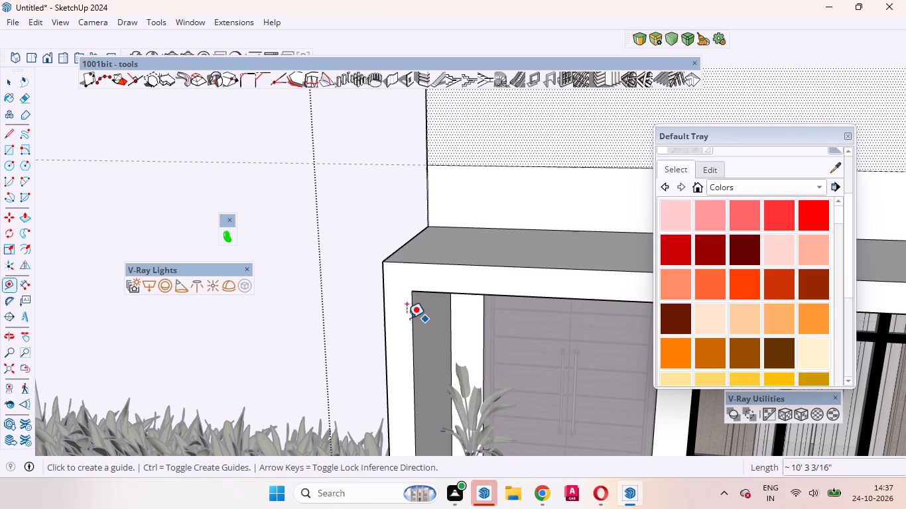
{"action": "left_click", "coordinate": [385, 314]}
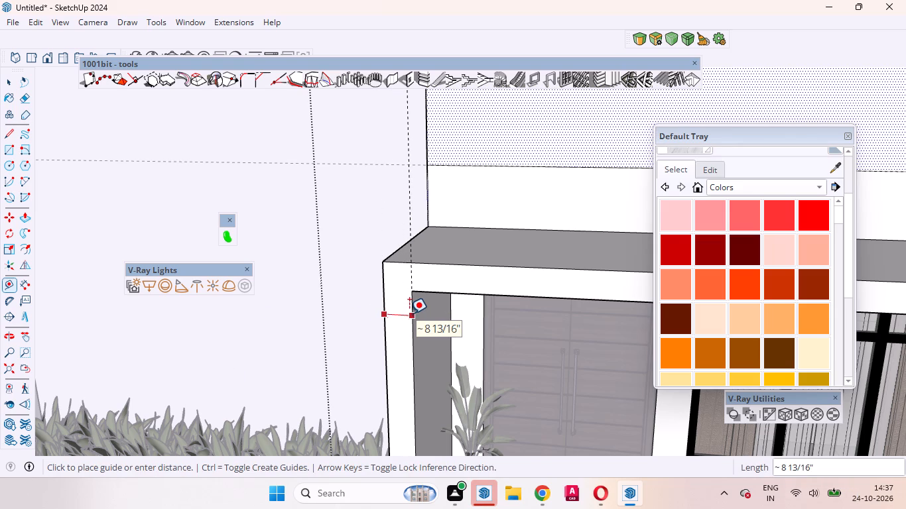
{"action": "left_click", "coordinate": [409, 313]}
Try to place a vertical guide off the upper front wall's inner corner, in line with the porch column guide.
{"action": "scroll", "coordinate": [390, 306], "scroll_direction": "down", "scroll_amount": 5}
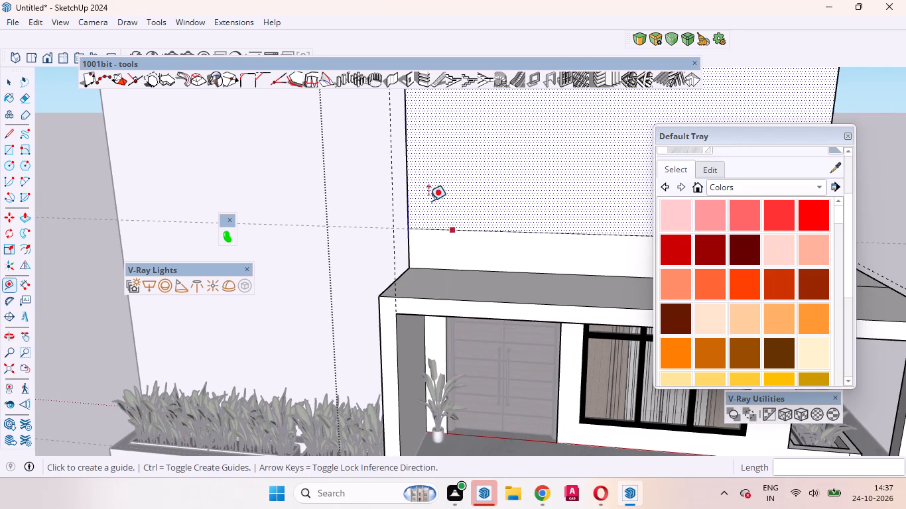
{"action": "left_click", "coordinate": [409, 170]}
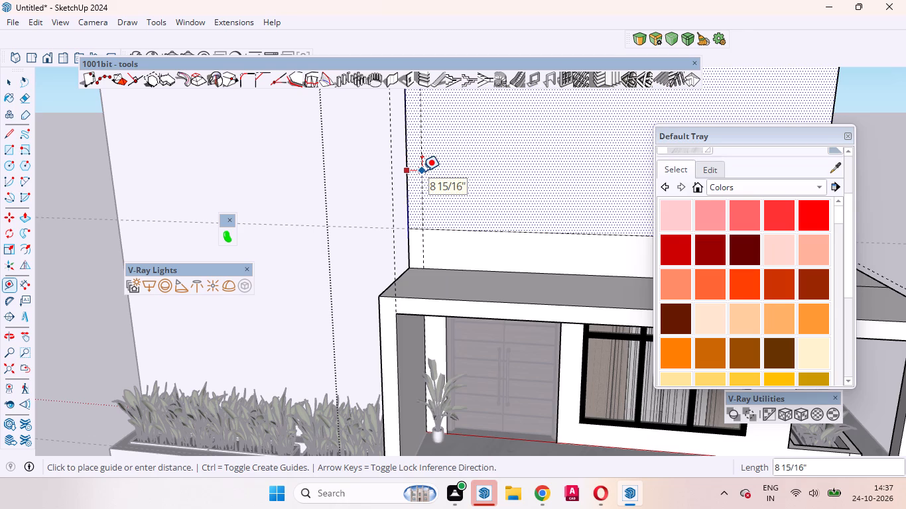
{"action": "middle_click_drag", "start_coordinate": [426, 192], "coordinate": [478, 182]}
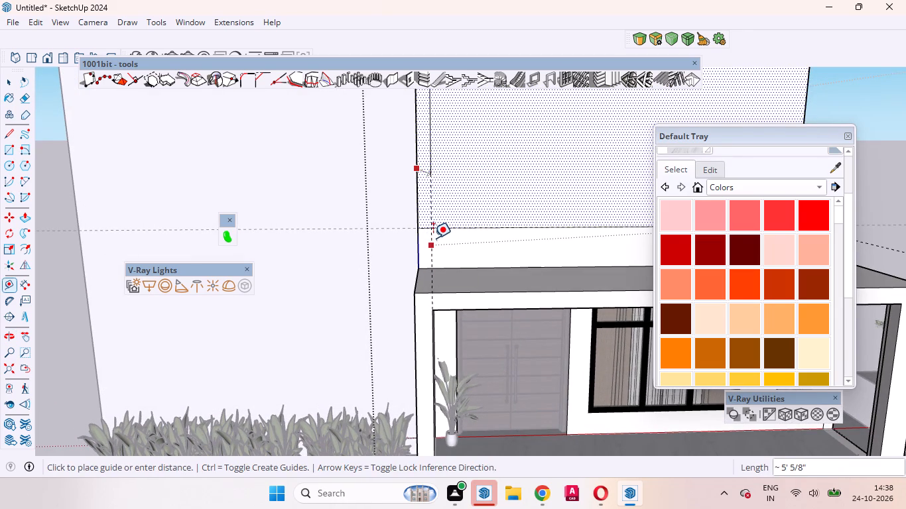
{"action": "left_click", "coordinate": [433, 238]}
{"action": "scroll", "coordinate": [439, 152], "scroll_direction": "up", "scroll_amount": 5}
{"action": "middle_click_drag", "start_coordinate": [435, 175], "coordinate": [379, 202]}
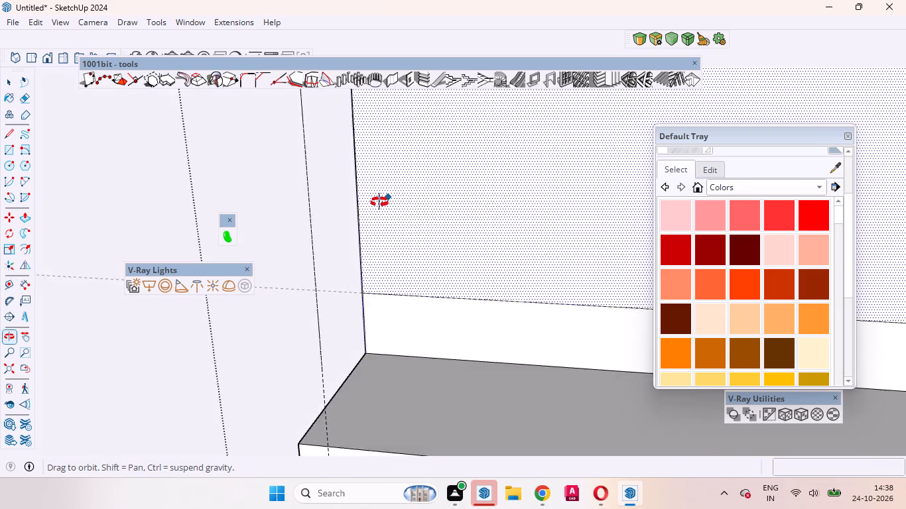
{"action": "middle_click_drag", "start_coordinate": [379, 202], "coordinate": [413, 205]}
{"action": "scroll", "coordinate": [437, 231], "scroll_direction": "down", "scroll_amount": 8}
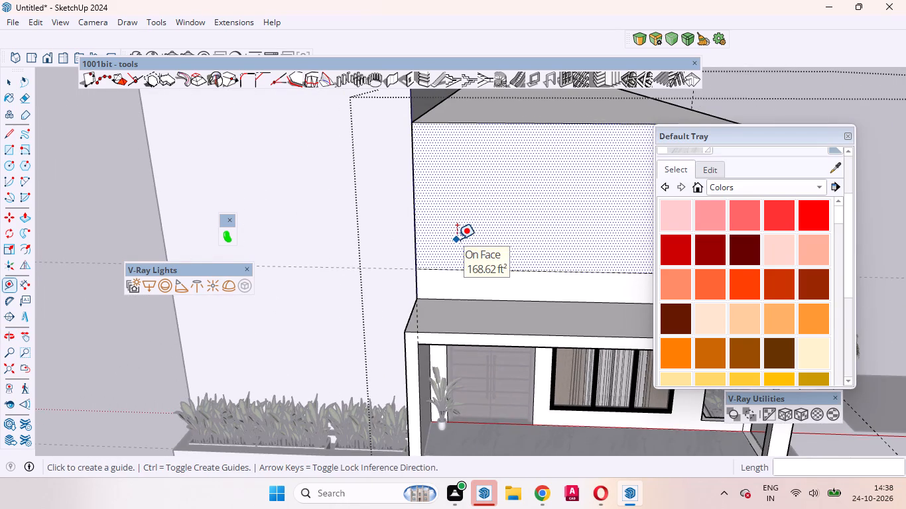
{"action": "key", "text": "space"}
Move the porch column's vertical guide about 4' 8 7/8" straight back from the porch roof's front edge to the upper front wall.
{"action": "scroll", "coordinate": [393, 312], "scroll_direction": "up", "scroll_amount": 5}
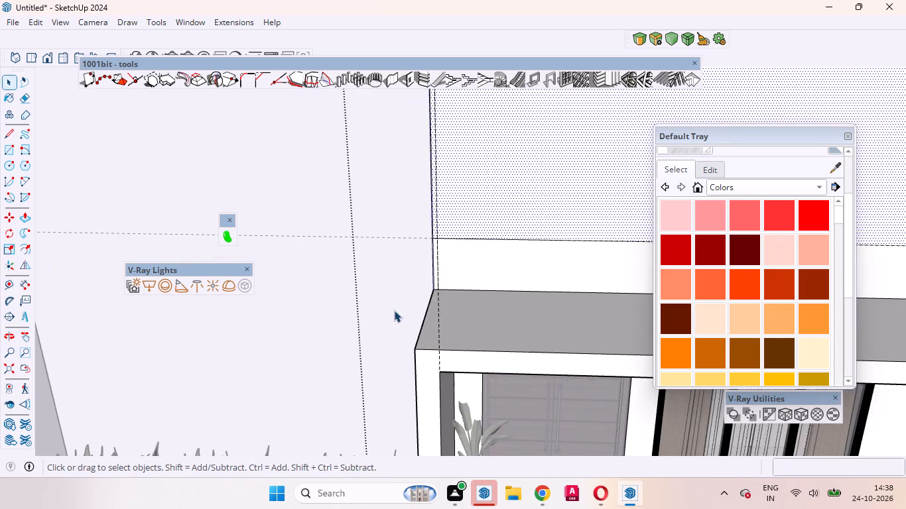
{"action": "middle_click_drag", "start_coordinate": [399, 311], "coordinate": [517, 329]}
{"action": "scroll", "coordinate": [517, 329], "scroll_direction": "up", "scroll_amount": 1}
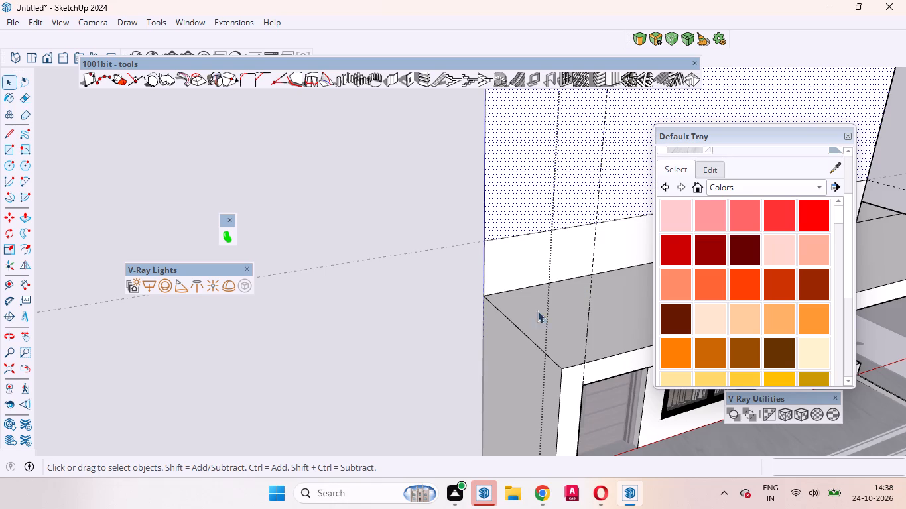
{"action": "scroll", "coordinate": [0, 348], "scroll_direction": "down", "scroll_amount": 5}
{"action": "middle_click_drag", "start_coordinate": [433, 329], "coordinate": [452, 395]}
{"action": "scroll", "coordinate": [437, 388], "scroll_direction": "up", "scroll_amount": 1}
{"action": "scroll", "coordinate": [255, 250], "scroll_direction": "down", "scroll_amount": 7}
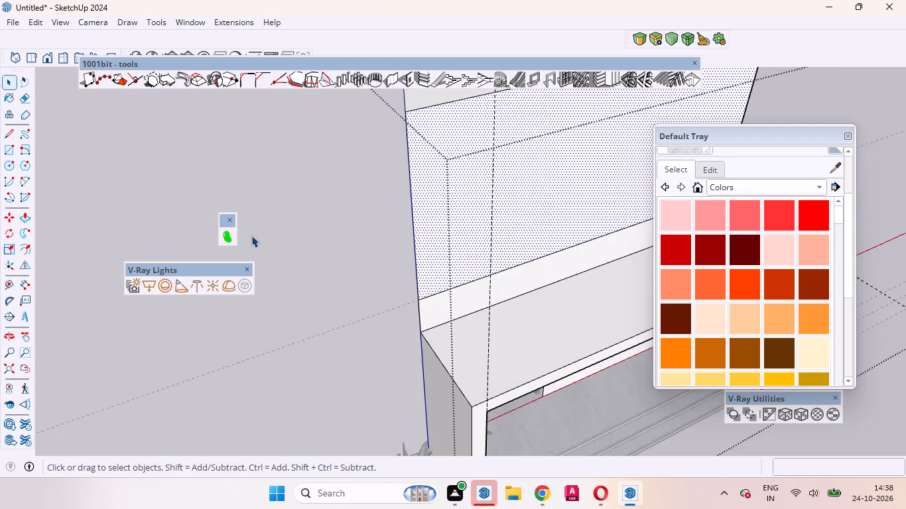
{"action": "scroll", "coordinate": [251, 235], "scroll_direction": "down", "scroll_amount": 2}
{"action": "middle_click_drag", "start_coordinate": [369, 299], "coordinate": [430, 289]}
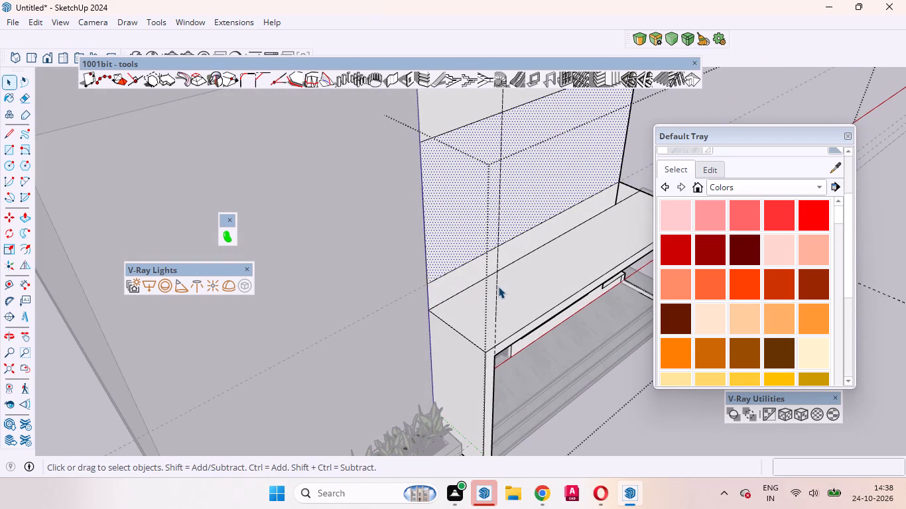
{"action": "left_click", "coordinate": [497, 286]}
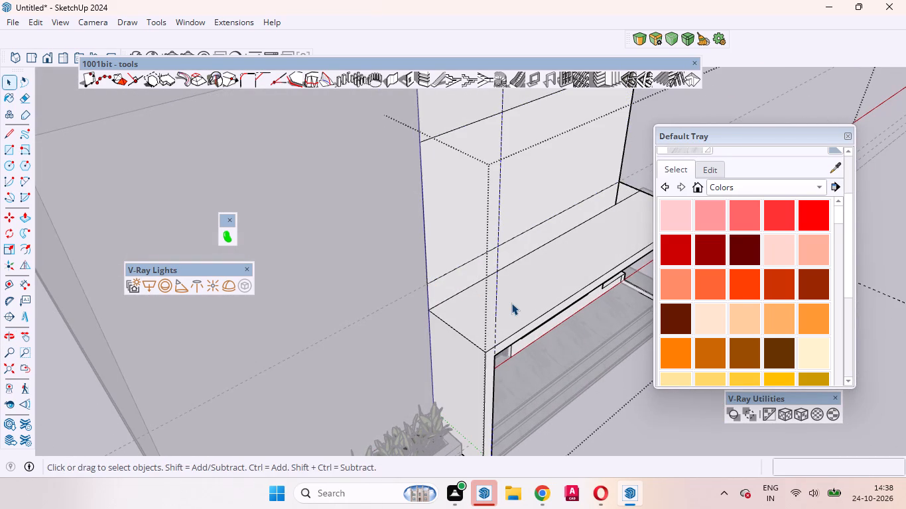
{"action": "key", "text": "m"}
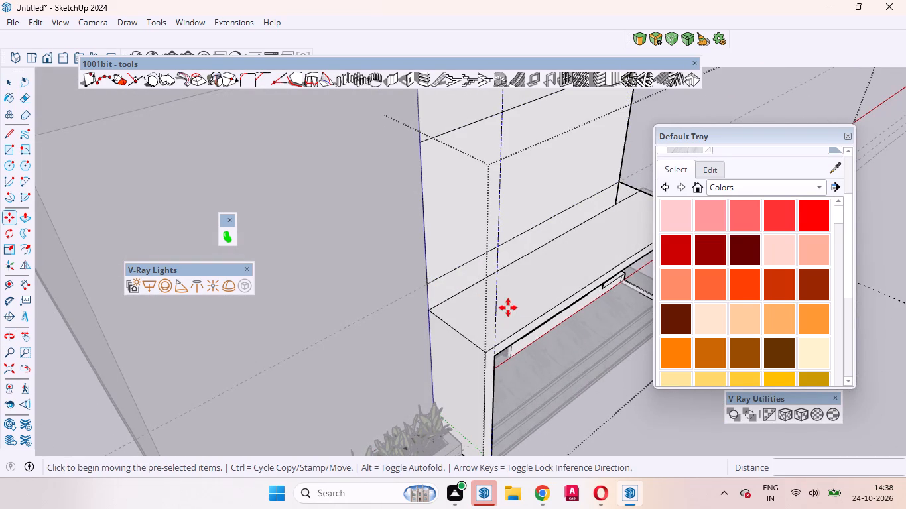
{"action": "scroll", "coordinate": [495, 340], "scroll_direction": "up", "scroll_amount": 9}
{"action": "left_click", "coordinate": [495, 351]}
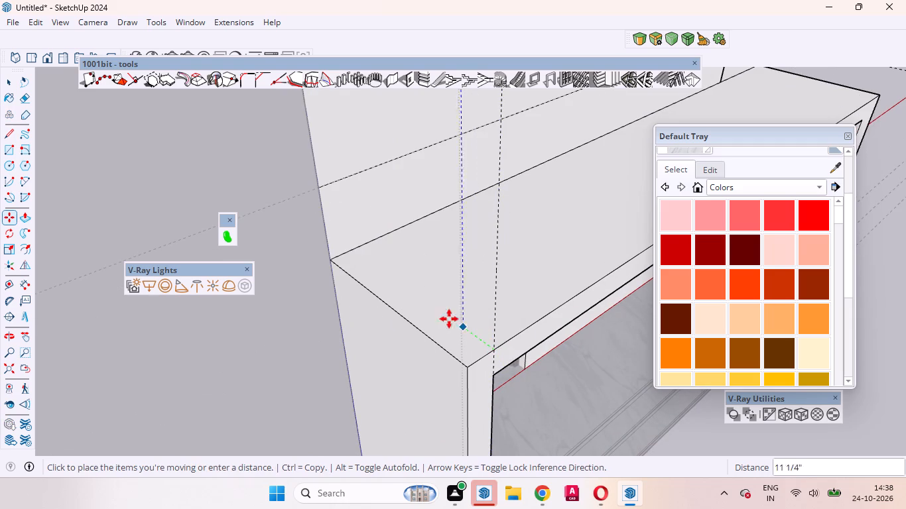
{"action": "left_click", "coordinate": [356, 251]}
{"action": "middle_click_drag", "start_coordinate": [369, 304], "coordinate": [306, 308]}
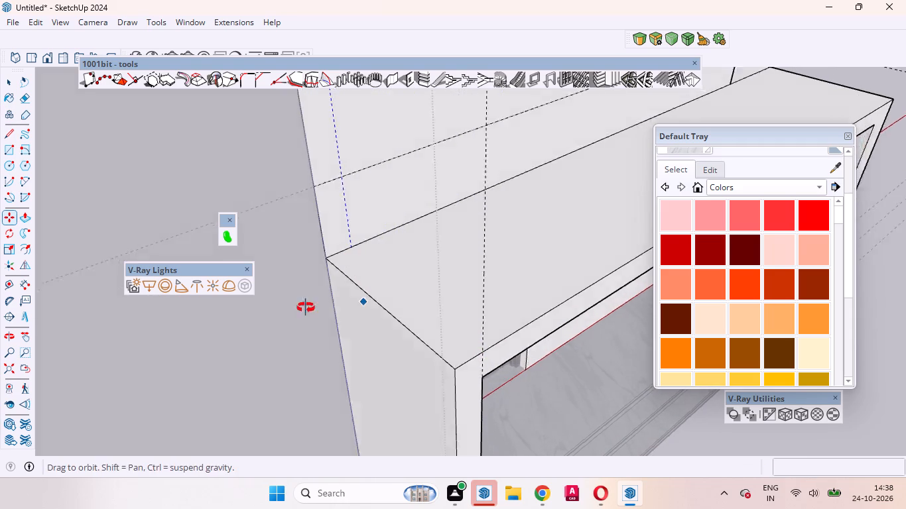
{"action": "middle_click_drag", "start_coordinate": [306, 308], "coordinate": [210, 303]}
{"action": "scroll", "coordinate": [306, 336], "scroll_direction": "down", "scroll_amount": 20}
{"action": "scroll", "coordinate": [306, 336], "scroll_direction": "down", "scroll_amount": 3}
{"action": "middle_click_drag", "start_coordinate": [341, 354], "coordinate": [339, 345]}
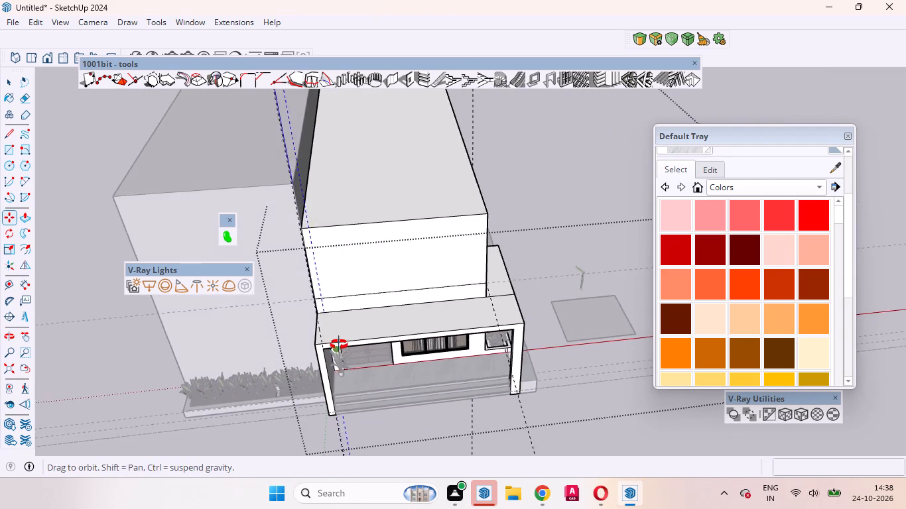
{"action": "middle_click_drag", "start_coordinate": [339, 345], "coordinate": [315, 225]}
{"action": "scroll", "coordinate": [423, 215], "scroll_direction": "up", "scroll_amount": 5}
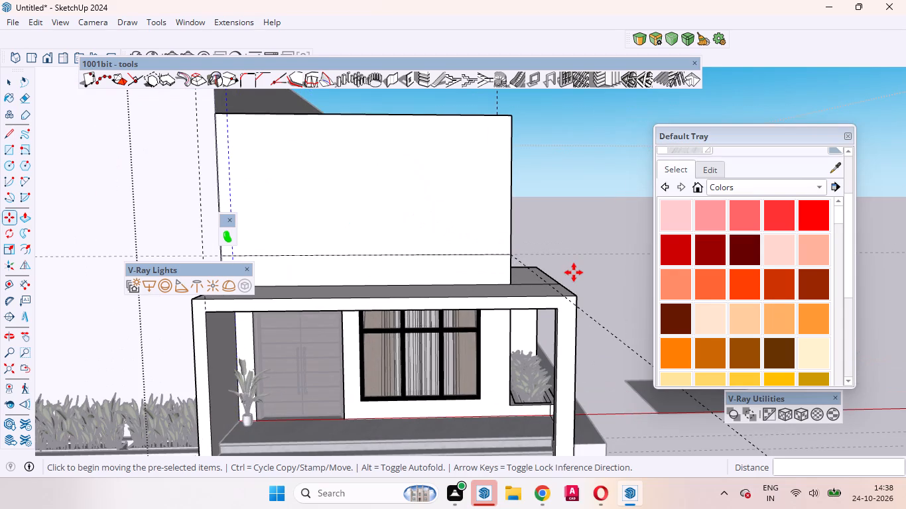
{"action": "key", "text": "space"}
Draw a 9' vertical line along the moved guide on the upper front wall, from the lower horizontal line to the top edge.
{"action": "scroll", "coordinate": [584, 355], "scroll_direction": "down", "scroll_amount": 6}
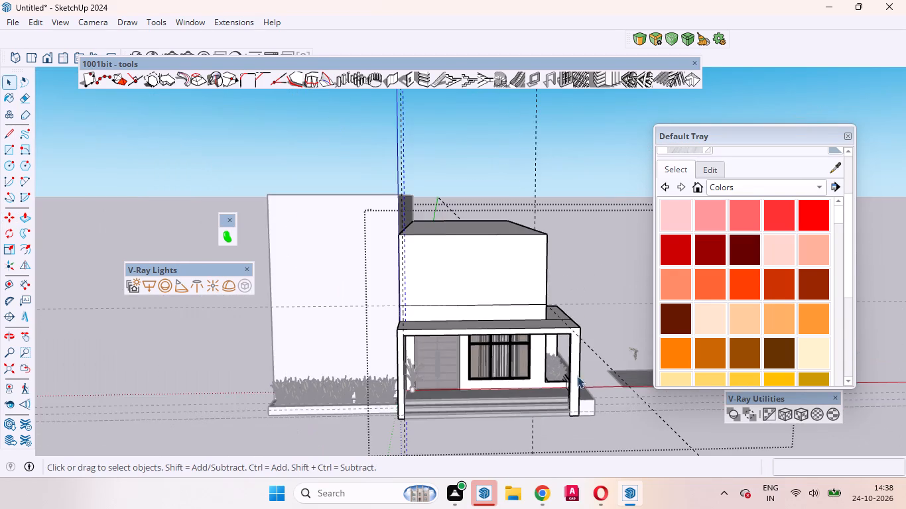
{"action": "scroll", "coordinate": [395, 274], "scroll_direction": "up", "scroll_amount": 13}
{"action": "middle_click_drag", "start_coordinate": [417, 318], "coordinate": [432, 465]}
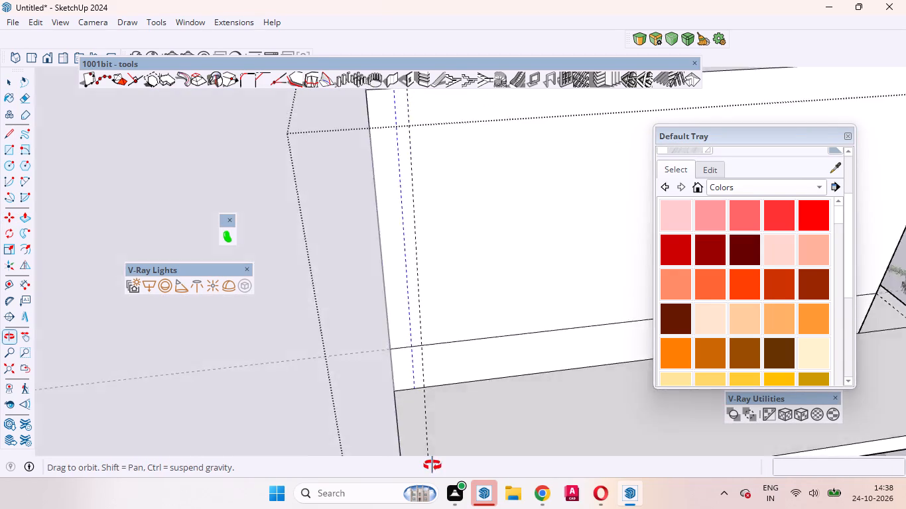
{"action": "middle_click_drag", "start_coordinate": [432, 465], "coordinate": [376, 428]}
{"action": "scroll", "coordinate": [376, 420], "scroll_direction": "up", "scroll_amount": 1}
{"action": "scroll", "coordinate": [392, 411], "scroll_direction": "down", "scroll_amount": 5}
{"action": "scroll", "coordinate": [373, 263], "scroll_direction": "up", "scroll_amount": 6}
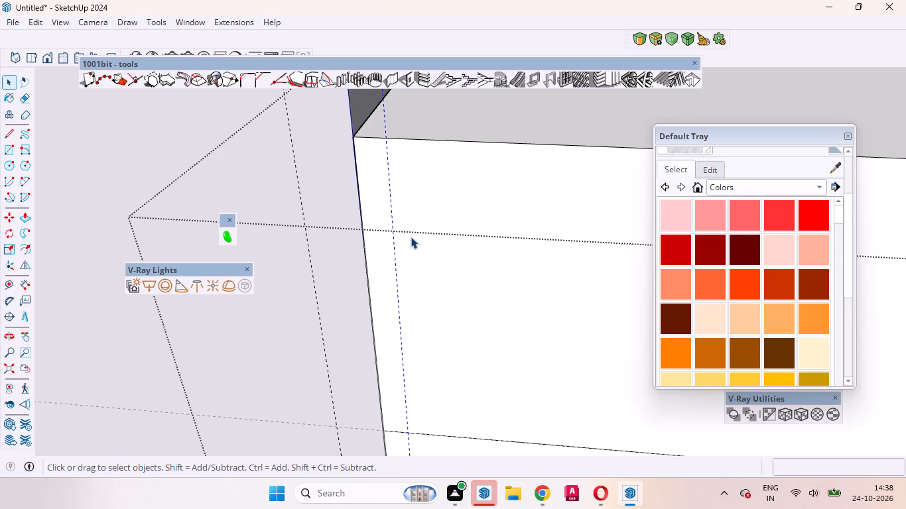
{"action": "key", "text": "l"}
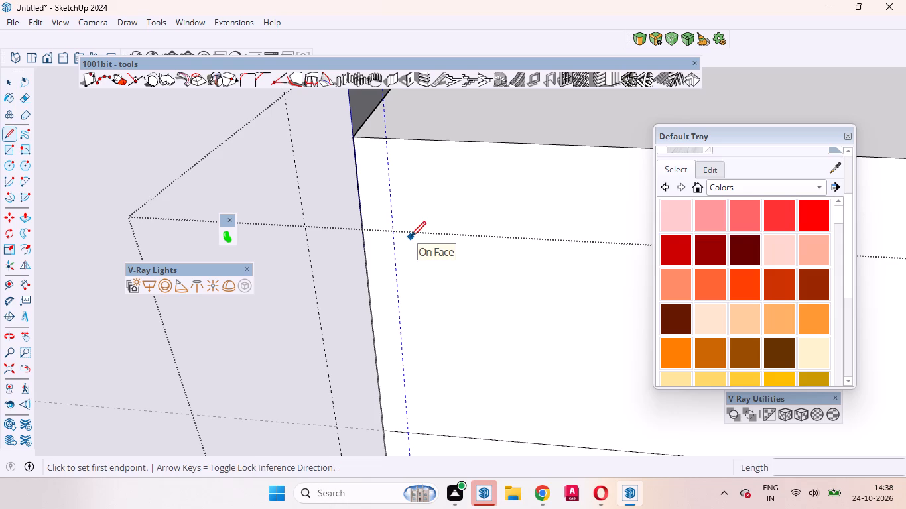
{"action": "left_click", "coordinate": [409, 431]}
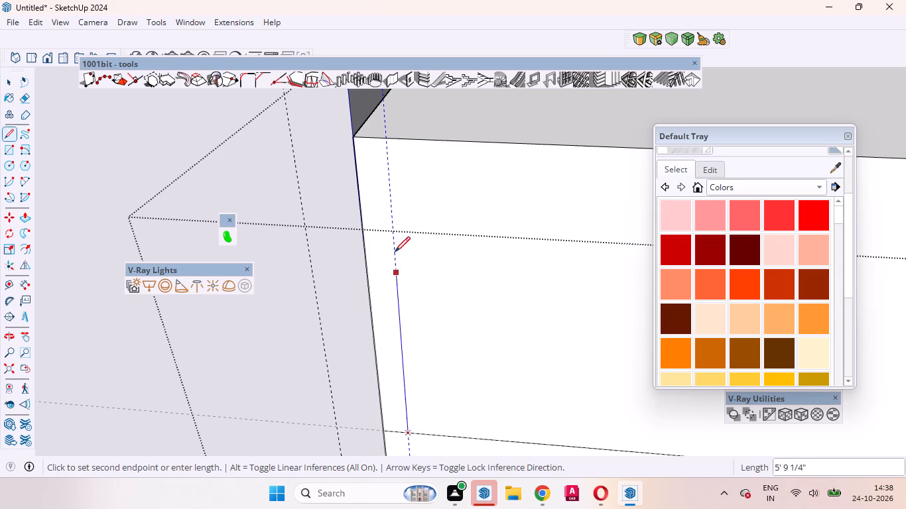
{"action": "left_click", "coordinate": [385, 137]}
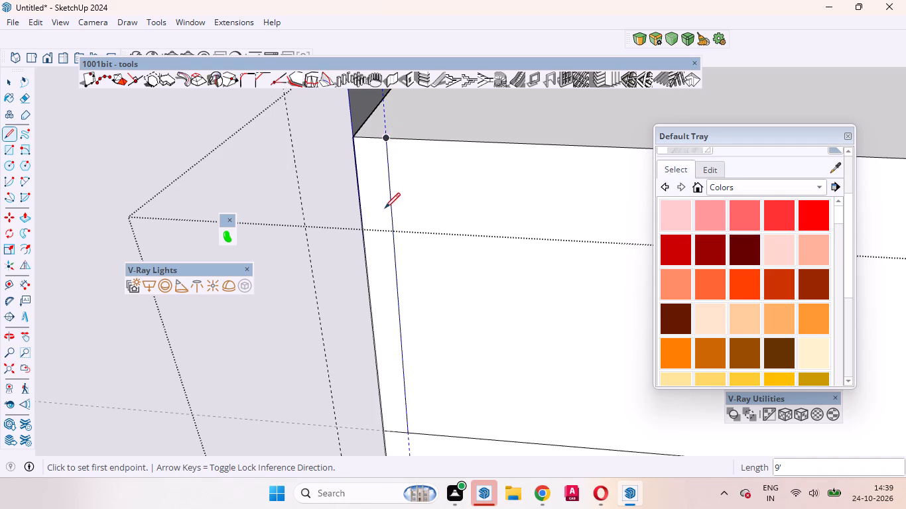
{"action": "key", "text": "space"}
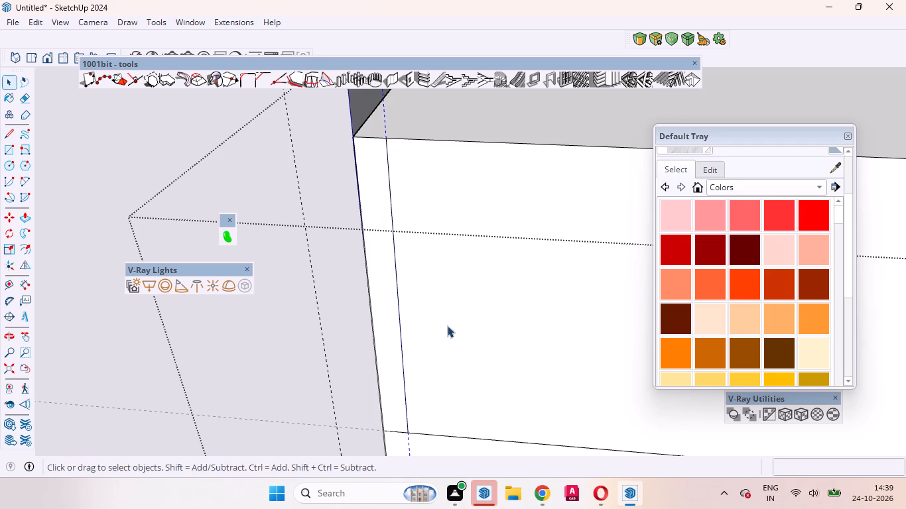
Measure the width of the narrow strip between the upper front wall's corner and the new vertical line along the top edge.
{"action": "left_click", "coordinate": [460, 325]}
{"action": "scroll", "coordinate": [319, 242], "scroll_direction": "down", "scroll_amount": 14}
{"action": "middle_click_drag", "start_coordinate": [359, 232], "coordinate": [374, 186]}
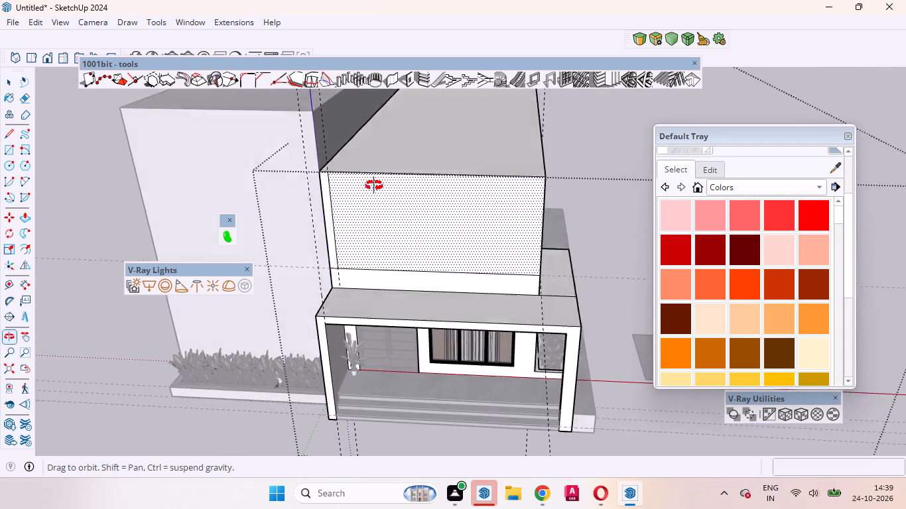
{"action": "middle_click_drag", "start_coordinate": [374, 186], "coordinate": [381, 165]}
{"action": "scroll", "coordinate": [292, 146], "scroll_direction": "up", "scroll_amount": 15}
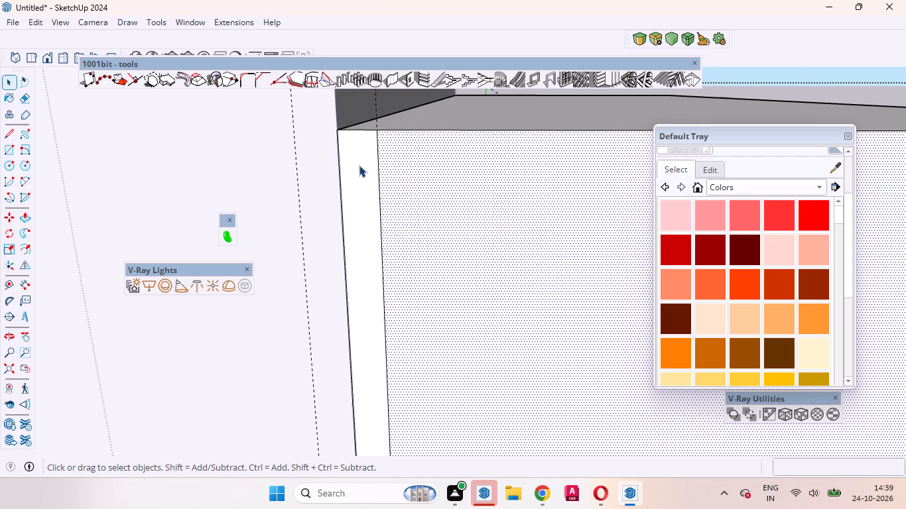
{"action": "key", "text": "d"}
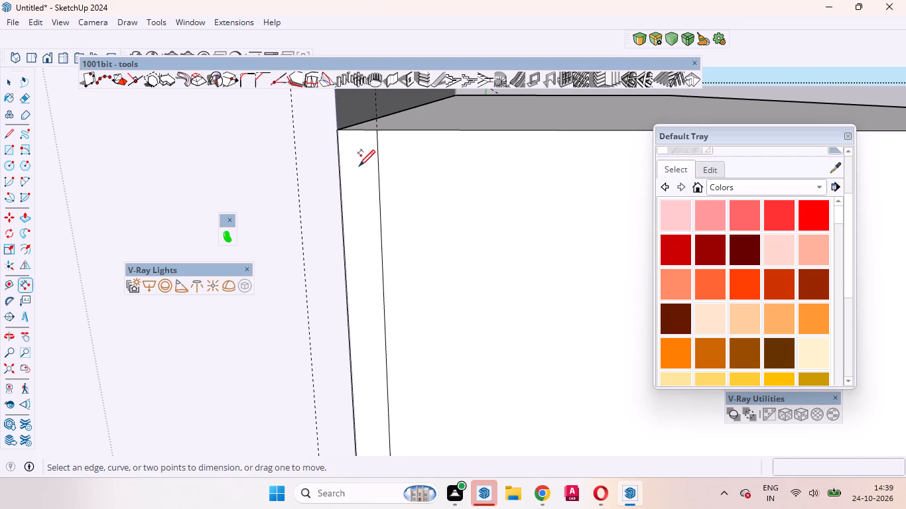
{"action": "scroll", "coordinate": [359, 160], "scroll_direction": "up", "scroll_amount": 5}
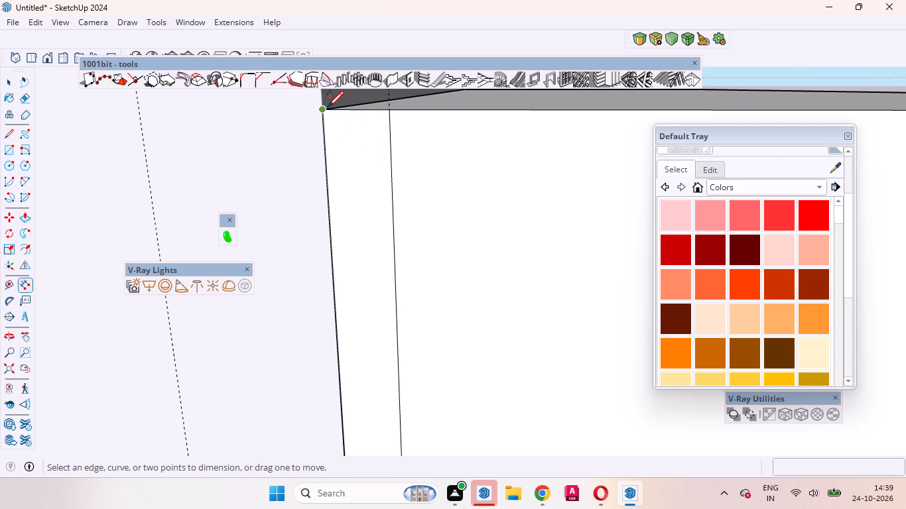
{"action": "left_click", "coordinate": [325, 109]}
{"action": "left_click", "coordinate": [390, 113]}
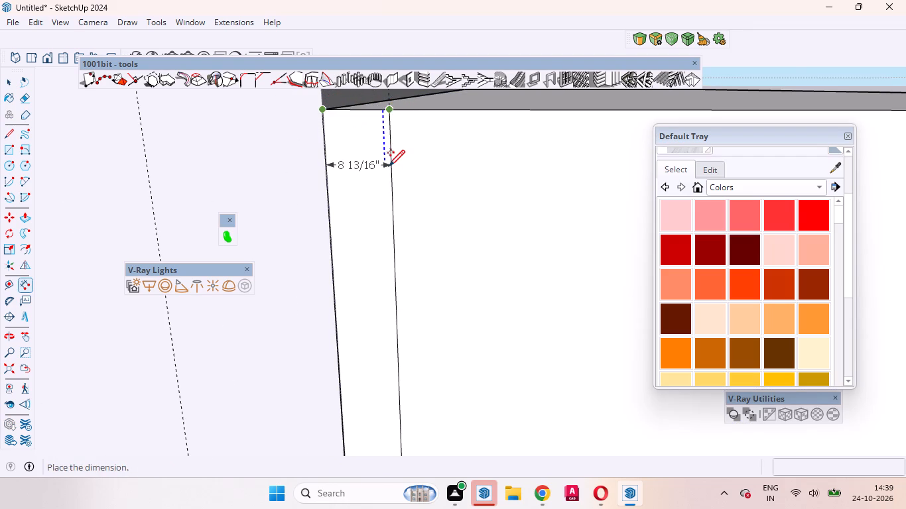
{"action": "key", "text": "space"}
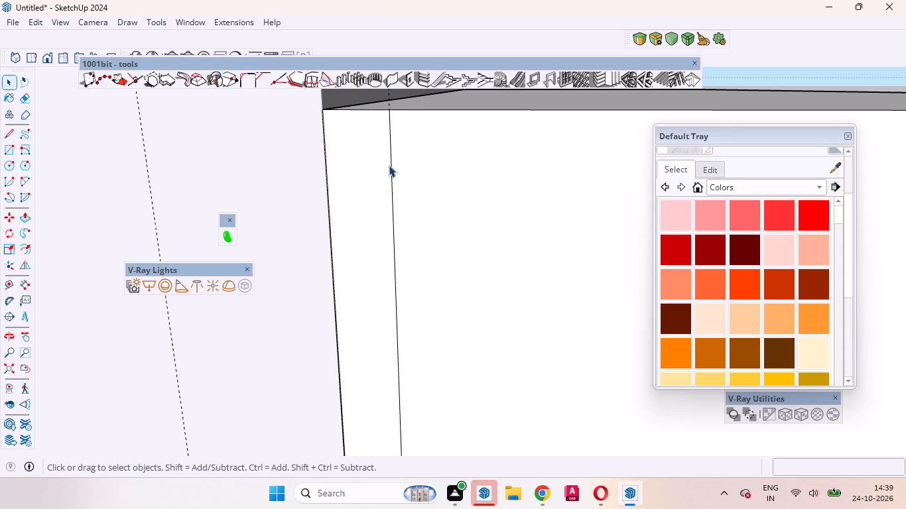
Place a horizontal guide on the upper front wall, 8' below its top edge.
{"action": "key", "text": "t"}
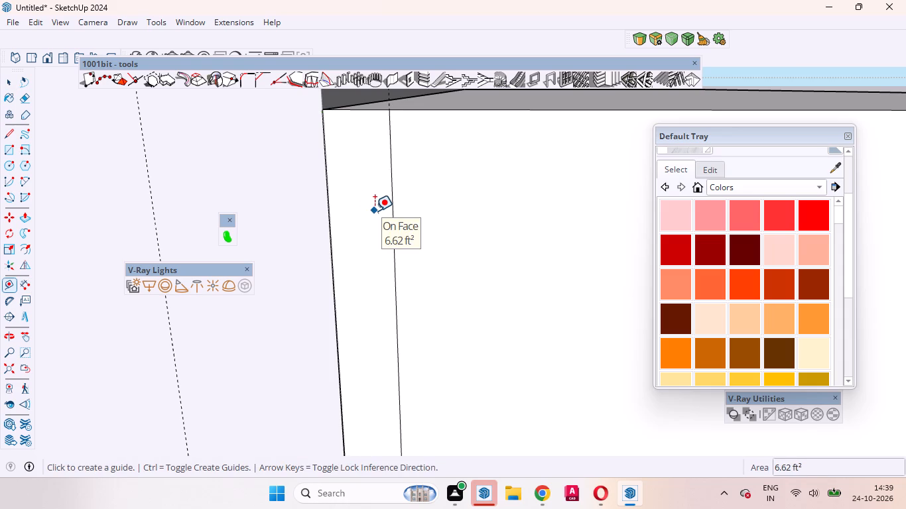
{"action": "left_click", "coordinate": [427, 107]}
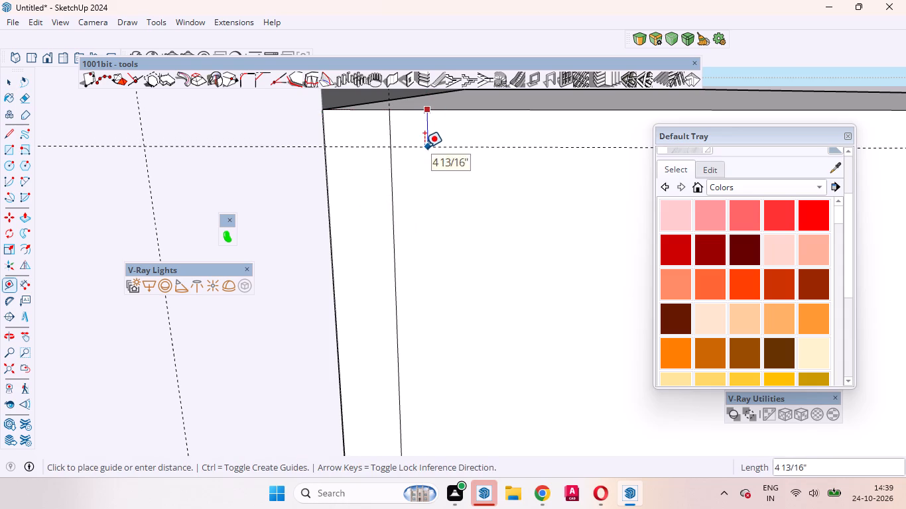
{"action": "type", "text": "8'"}
{"action": "key", "text": "Return"}
Place a horizontal guide on the upper front wall, 8" below its top edge.
{"action": "scroll", "coordinate": [424, 149], "scroll_direction": "down", "scroll_amount": 5}
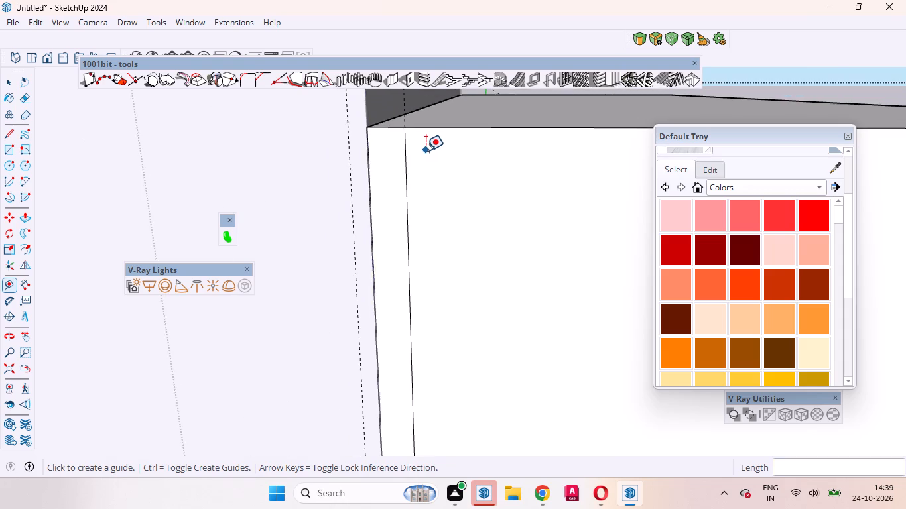
{"action": "scroll", "coordinate": [426, 150], "scroll_direction": "down", "scroll_amount": 6}
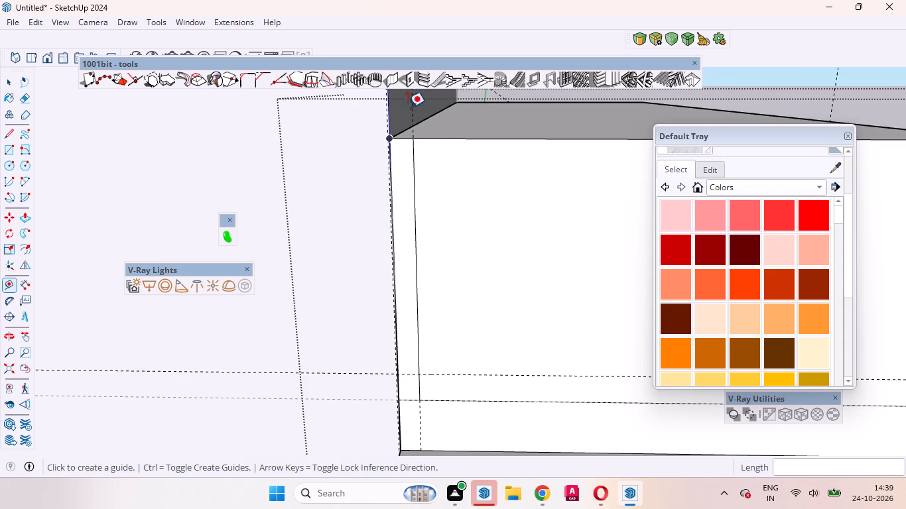
{"action": "left_click", "coordinate": [464, 140]}
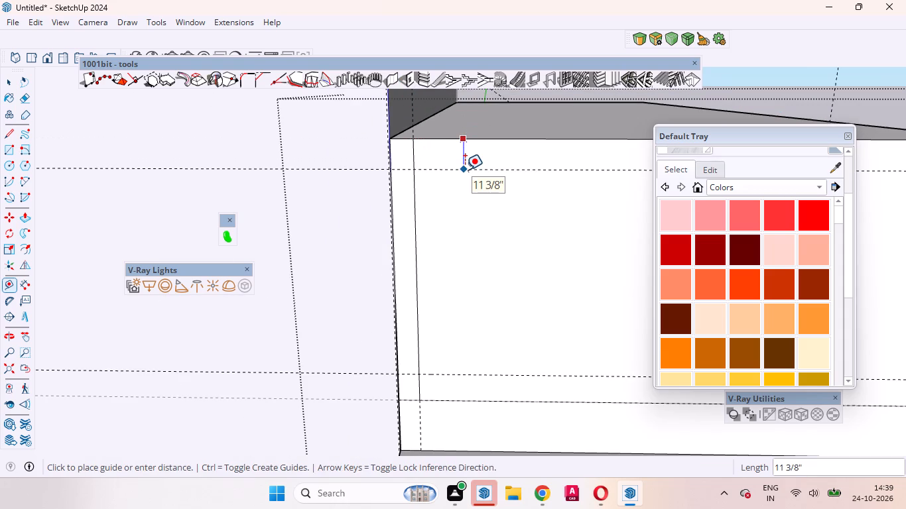
{"action": "key", "text": "8"}
{"action": "key", "text": "Return"}
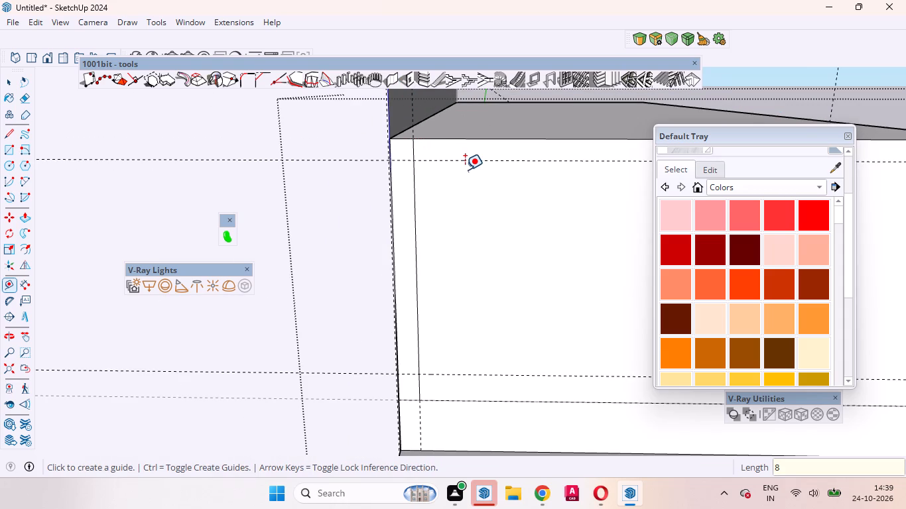
{"action": "scroll", "coordinate": [436, 219], "scroll_direction": "down", "scroll_amount": 4}
{"action": "middle_click_drag", "start_coordinate": [442, 247], "coordinate": [418, 225]}
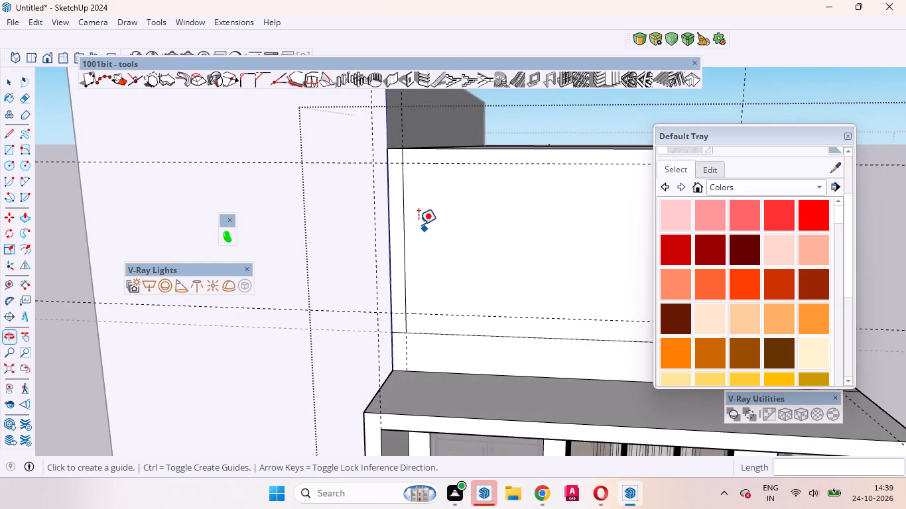
{"action": "key", "text": "space"}
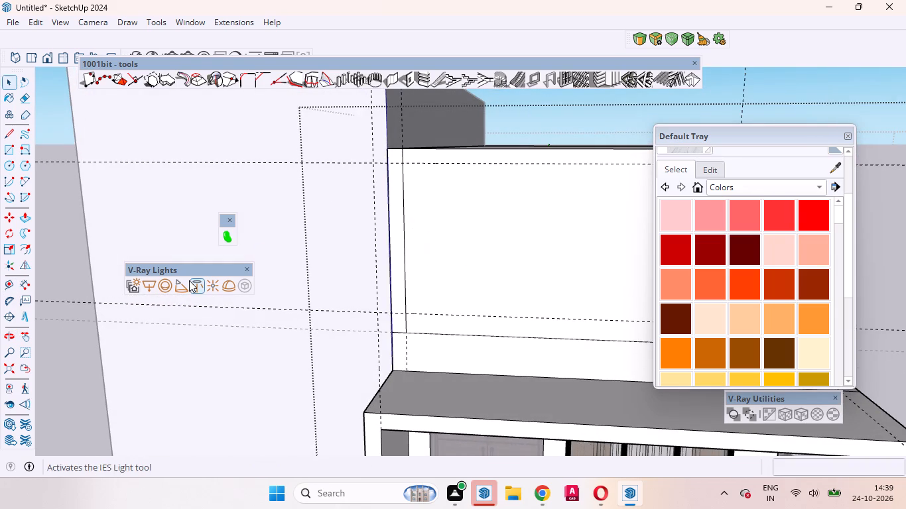
Offset the large panel on the upper front wall inward by 8".
{"action": "scroll", "coordinate": [189, 280], "scroll_direction": "down", "scroll_amount": 6}
{"action": "scroll", "coordinate": [412, 268], "scroll_direction": "down", "scroll_amount": 8}
{"action": "scroll", "coordinate": [552, 256], "scroll_direction": "up", "scroll_amount": 4}
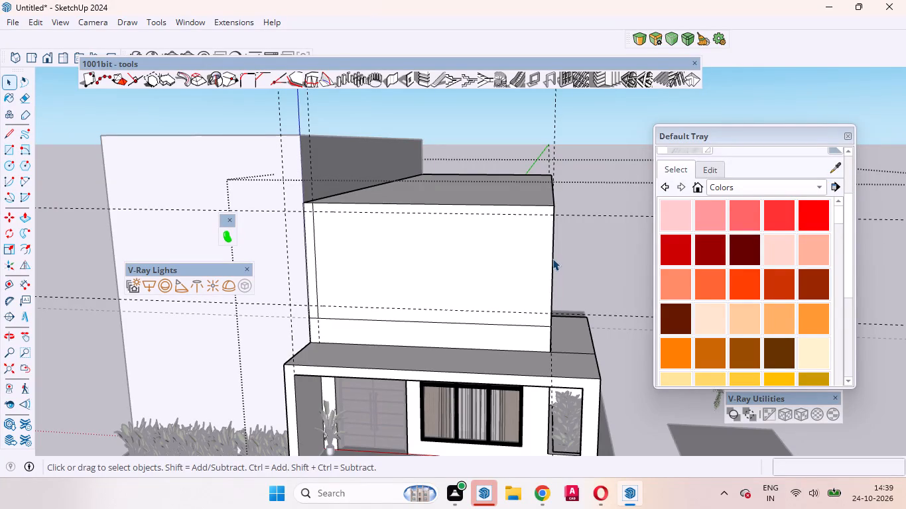
{"action": "left_click", "coordinate": [457, 274]}
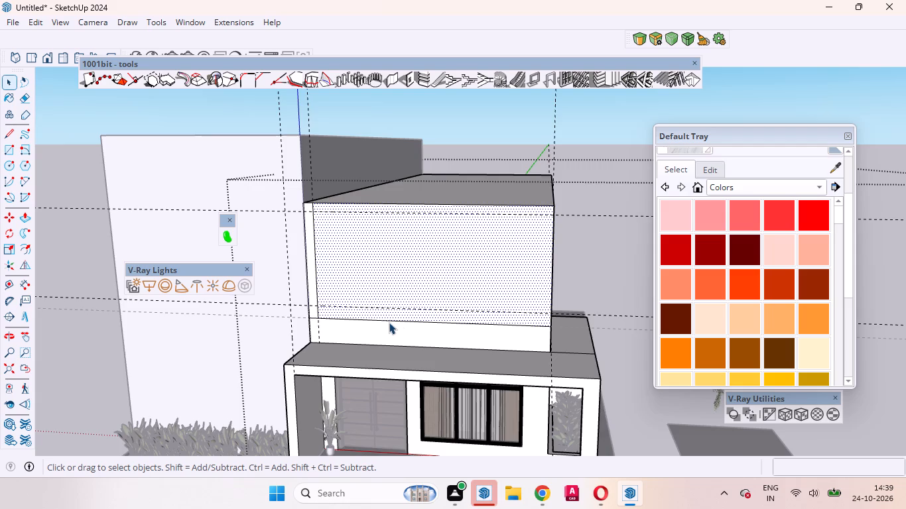
{"action": "scroll", "coordinate": [389, 322], "scroll_direction": "up", "scroll_amount": 4}
{"action": "middle_click_drag", "start_coordinate": [397, 328], "coordinate": [429, 328]}
{"action": "scroll", "coordinate": [316, 311], "scroll_direction": "down", "scroll_amount": 4}
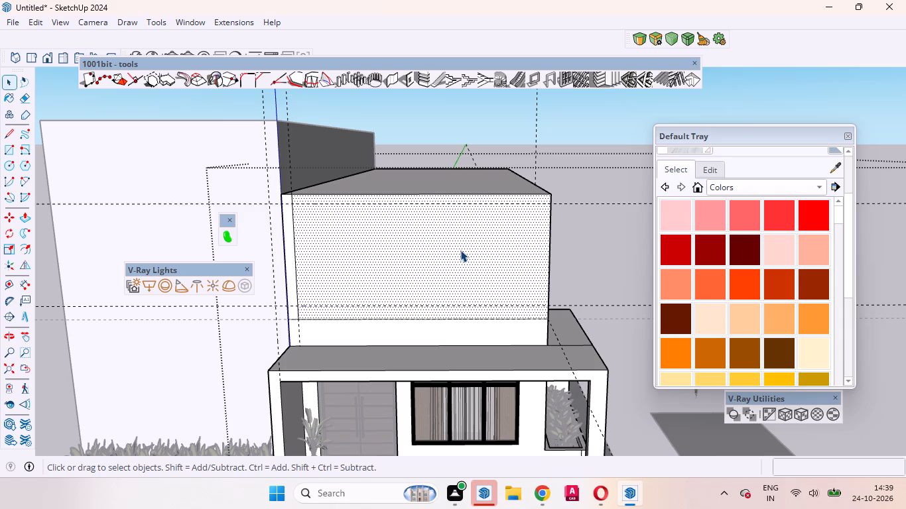
{"action": "key", "text": "f"}
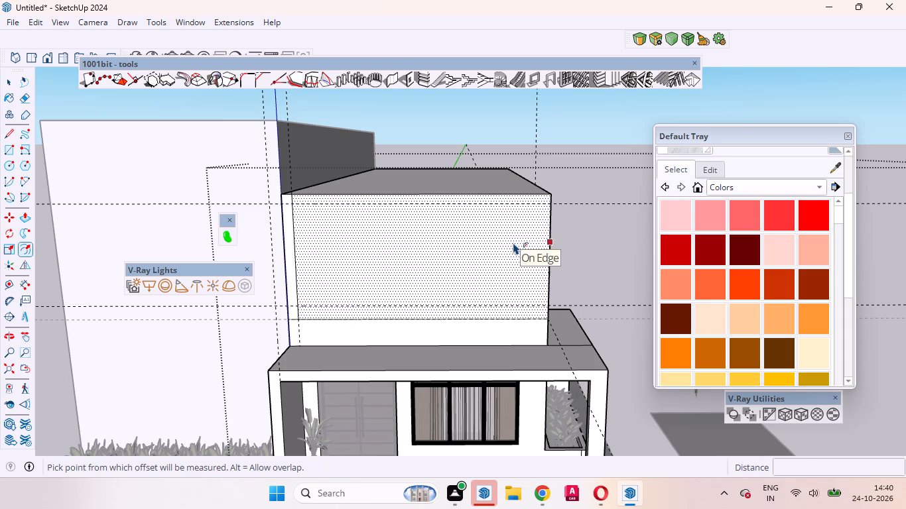
{"action": "left_click", "coordinate": [513, 243]}
{"action": "key", "text": "8"}
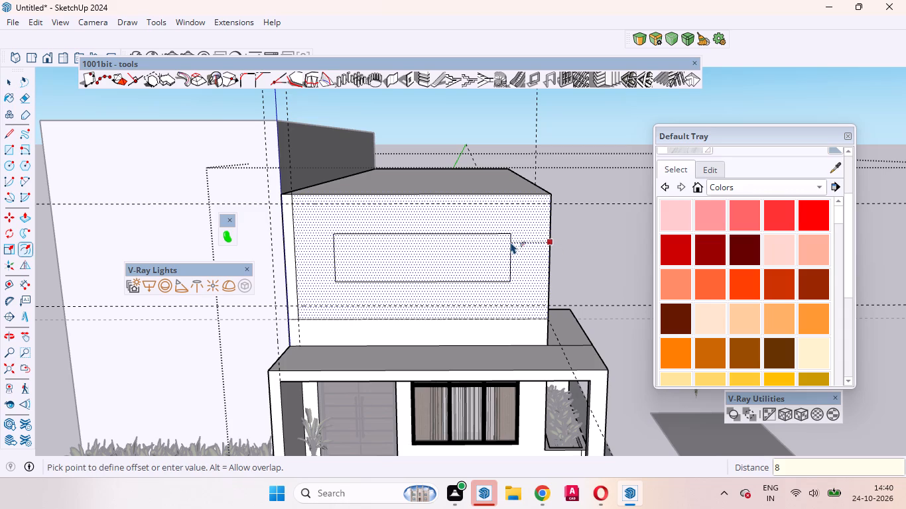
{"action": "key", "text": "Return"}
{"action": "key", "text": "space"}
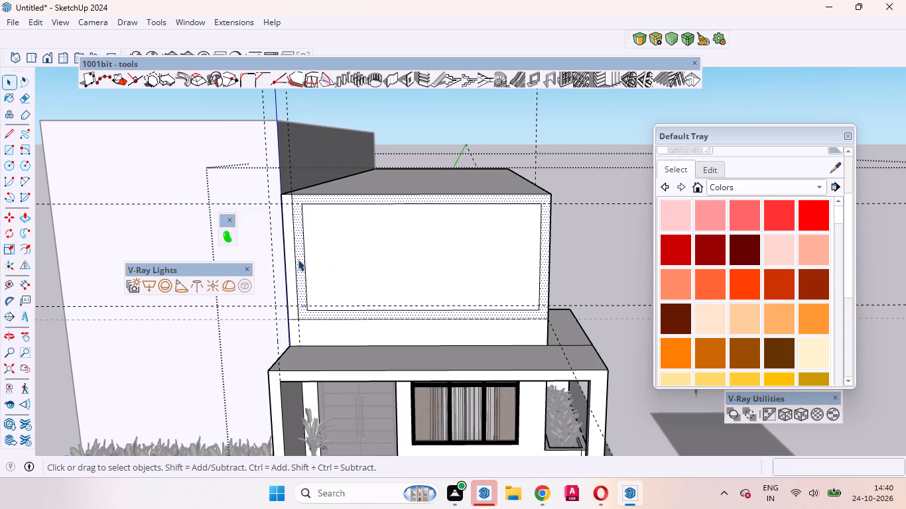
Move the inset panel's vertical edge nearest the narrow strip 8" outward onto the existing vertical line.
{"action": "left_click", "coordinate": [303, 260]}
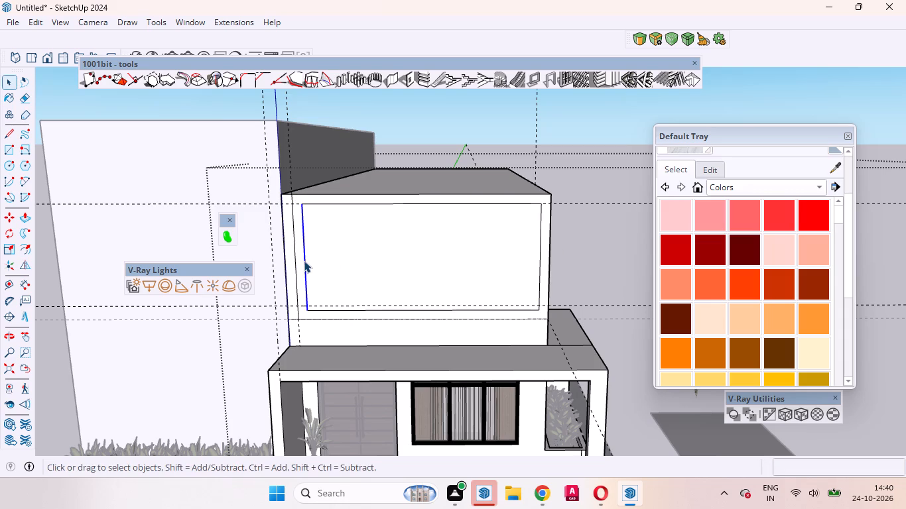
{"action": "key", "text": "m"}
{"action": "scroll", "coordinate": [309, 289], "scroll_direction": "up", "scroll_amount": 6}
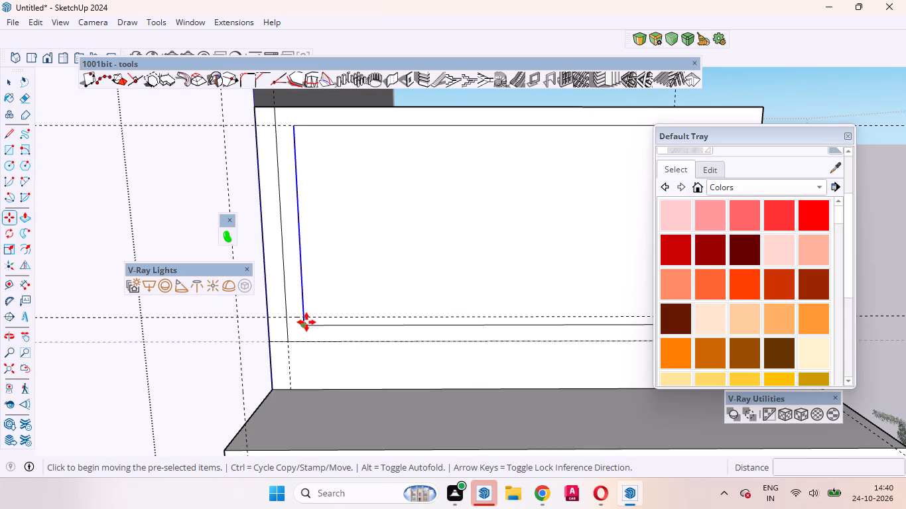
{"action": "left_click", "coordinate": [304, 323]}
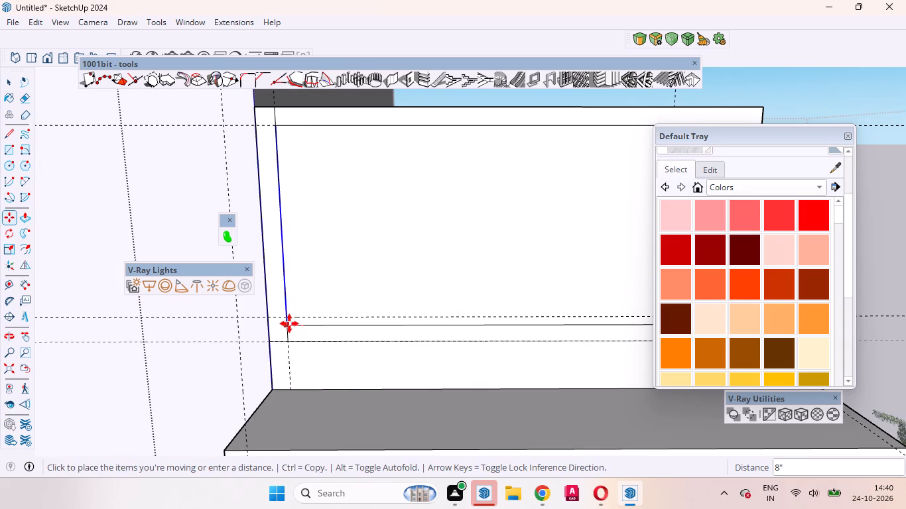
{"action": "left_click", "coordinate": [289, 323]}
{"action": "key", "text": "space"}
Delete the two leftover vertical line segments below and above the inset panel, beside the narrow strip.
{"action": "left_click", "coordinate": [287, 336]}
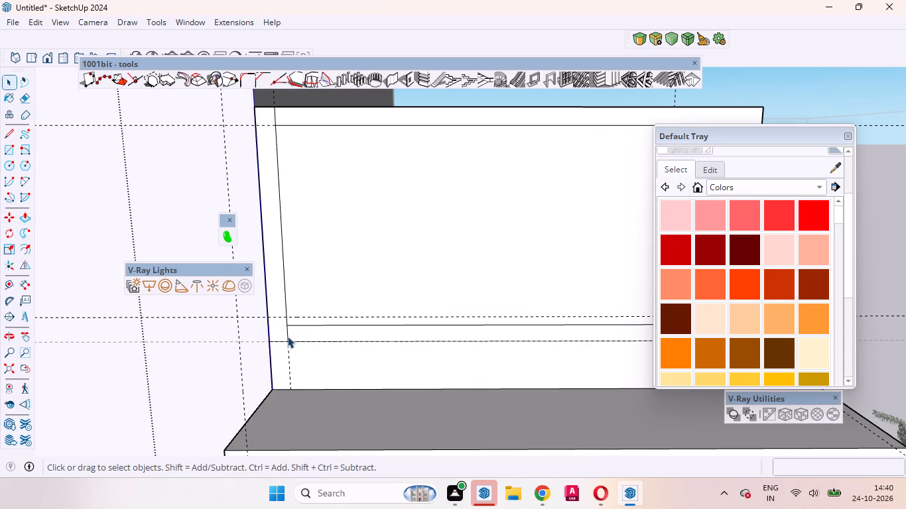
{"action": "key", "text": "Delete"}
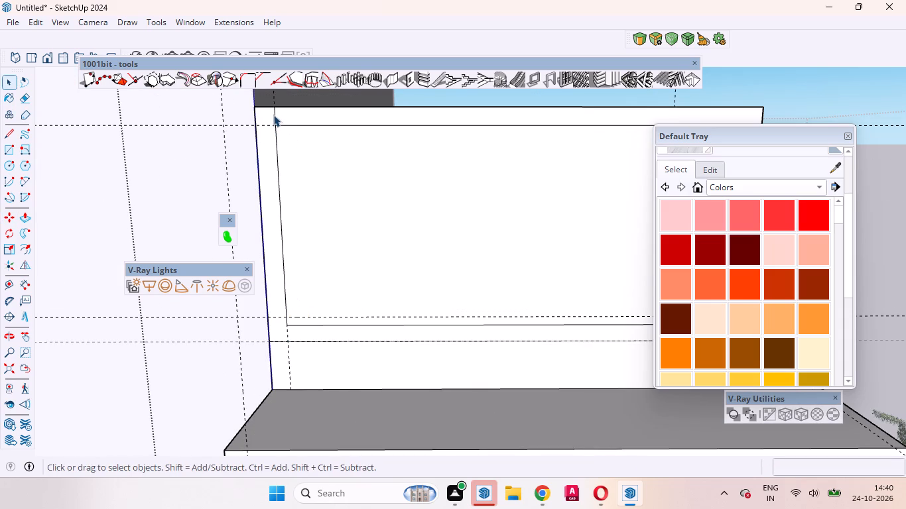
{"action": "left_click", "coordinate": [273, 115]}
{"action": "key", "text": "Delete"}
Push/Pull the frame face around the upper front panel 5' outward over the porch.
{"action": "left_click", "coordinate": [268, 137]}
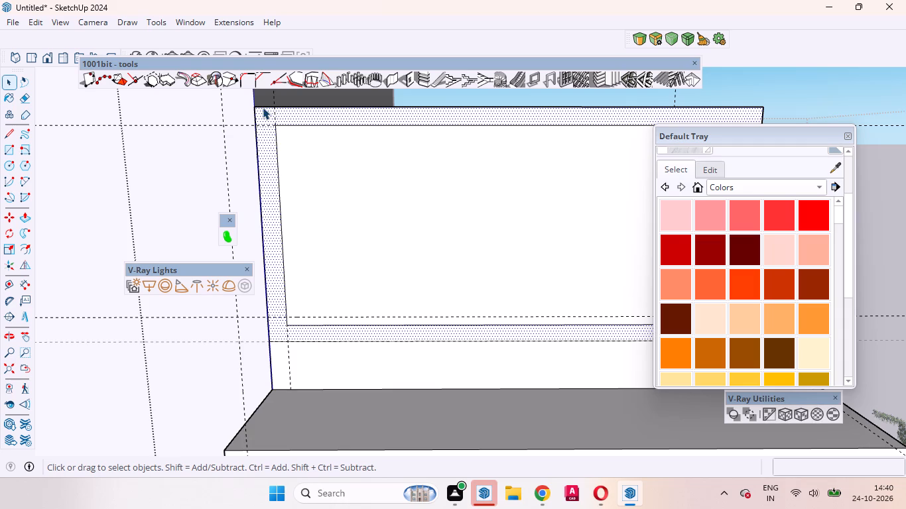
{"action": "key", "text": "p"}
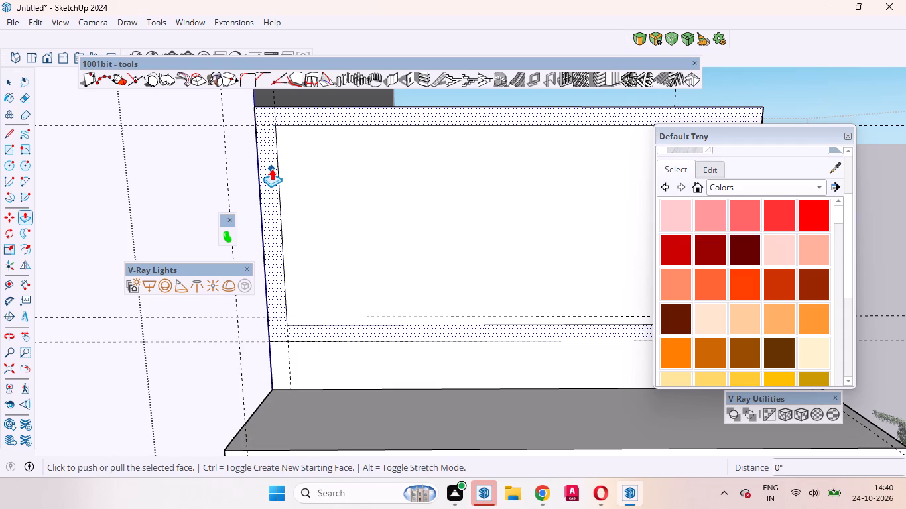
{"action": "left_click", "coordinate": [271, 168]}
{"action": "scroll", "coordinate": [275, 206], "scroll_direction": "down", "scroll_amount": 9}
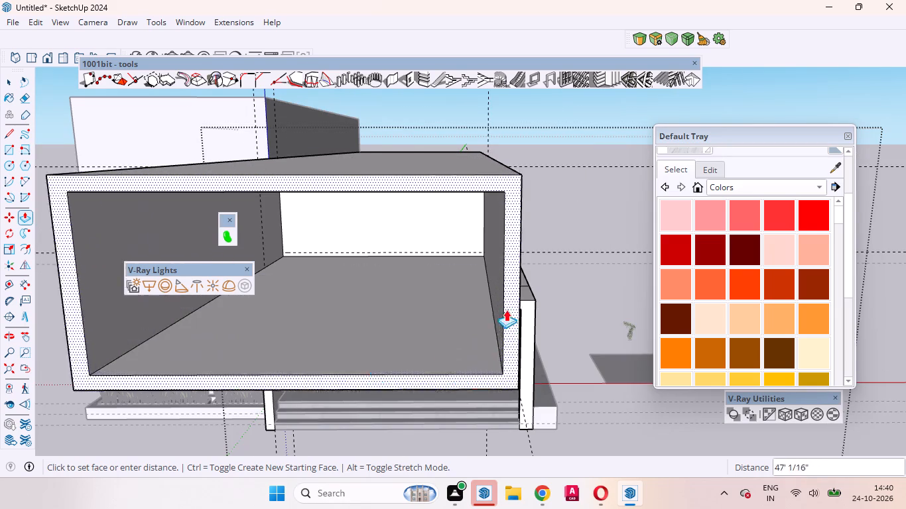
{"action": "scroll", "coordinate": [325, 147], "scroll_direction": "down", "scroll_amount": 9}
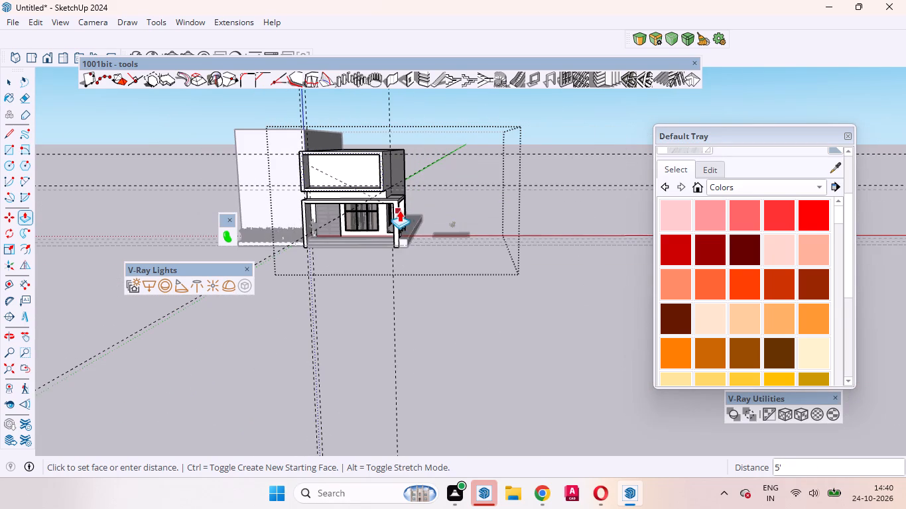
{"action": "left_click", "coordinate": [398, 209]}
Push/Pull the side face of the upper box outward, using the porch's outer side column as the reference.
{"action": "middle_click_drag", "start_coordinate": [394, 178], "coordinate": [387, 223]}
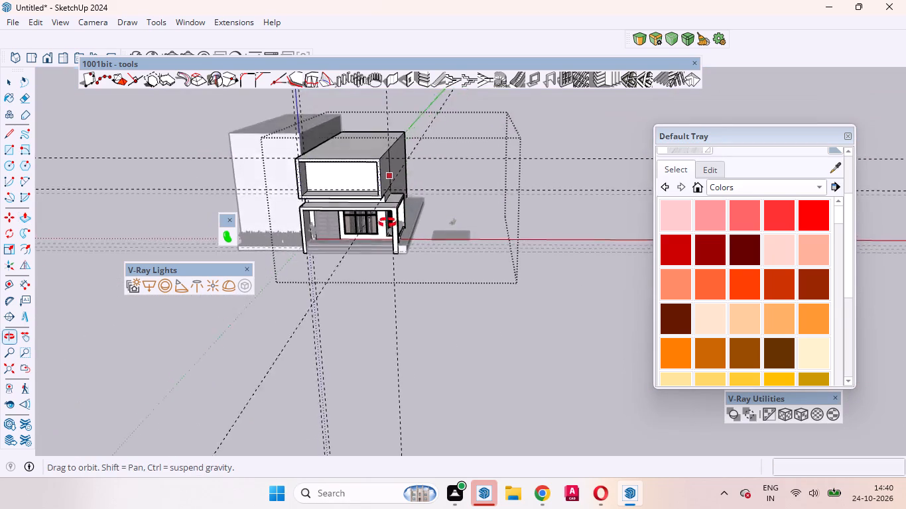
{"action": "middle_click_drag", "start_coordinate": [387, 223], "coordinate": [205, 142]}
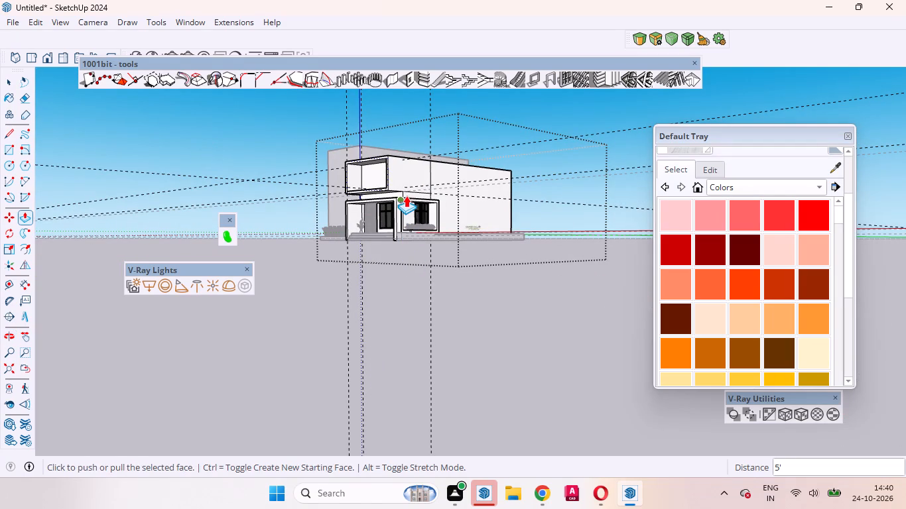
{"action": "scroll", "coordinate": [407, 194], "scroll_direction": "down", "scroll_amount": 3}
{"action": "scroll", "coordinate": [407, 203], "scroll_direction": "up", "scroll_amount": 8}
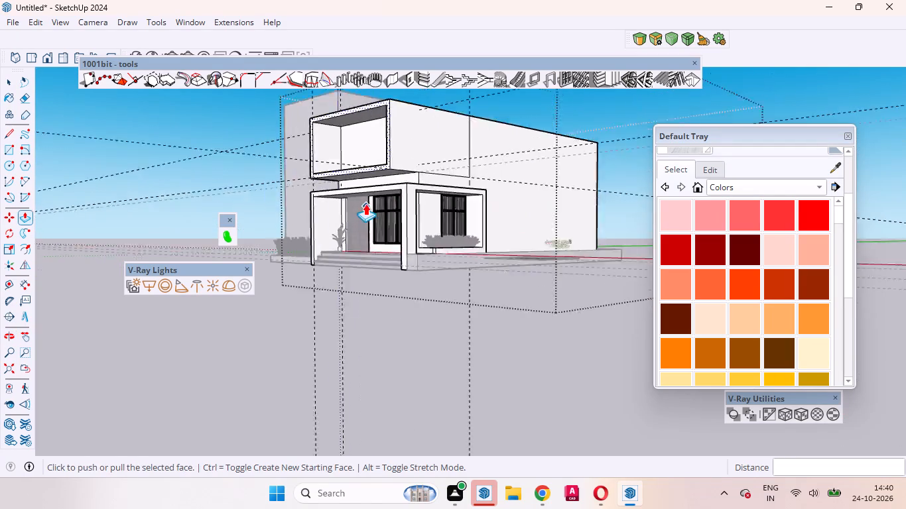
{"action": "scroll", "coordinate": [365, 203], "scroll_direction": "up", "scroll_amount": 4}
{"action": "middle_click_drag", "start_coordinate": [365, 205], "coordinate": [467, 401]}
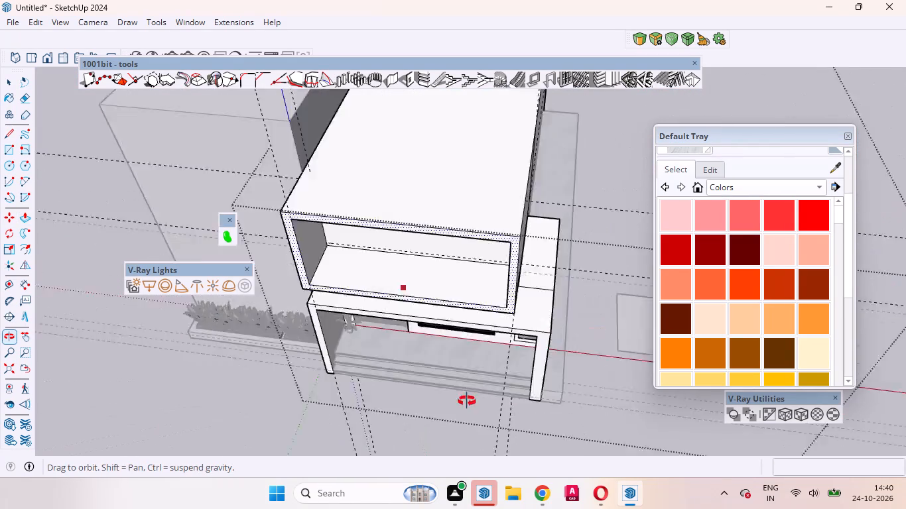
{"action": "middle_click_drag", "start_coordinate": [467, 401], "coordinate": [250, 372]}
{"action": "scroll", "coordinate": [250, 370], "scroll_direction": "up", "scroll_amount": 1}
{"action": "key", "text": "space"}
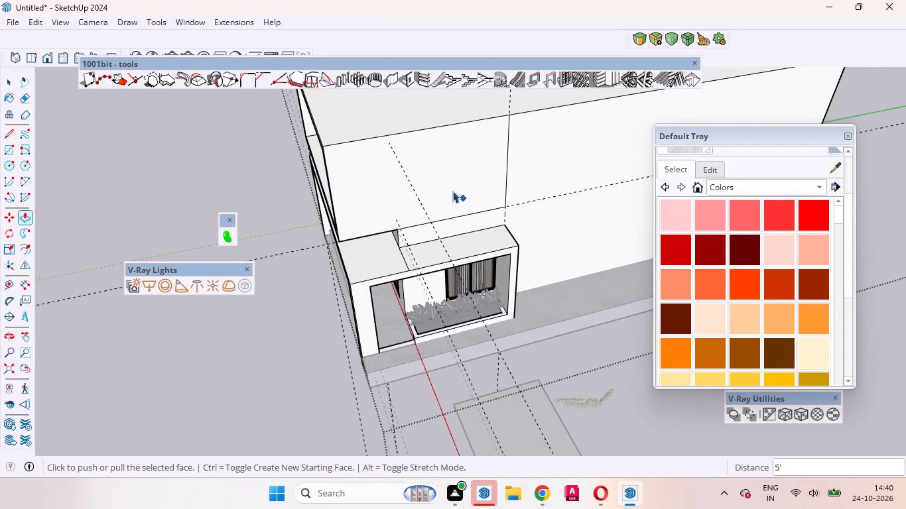
{"action": "left_click", "coordinate": [432, 180]}
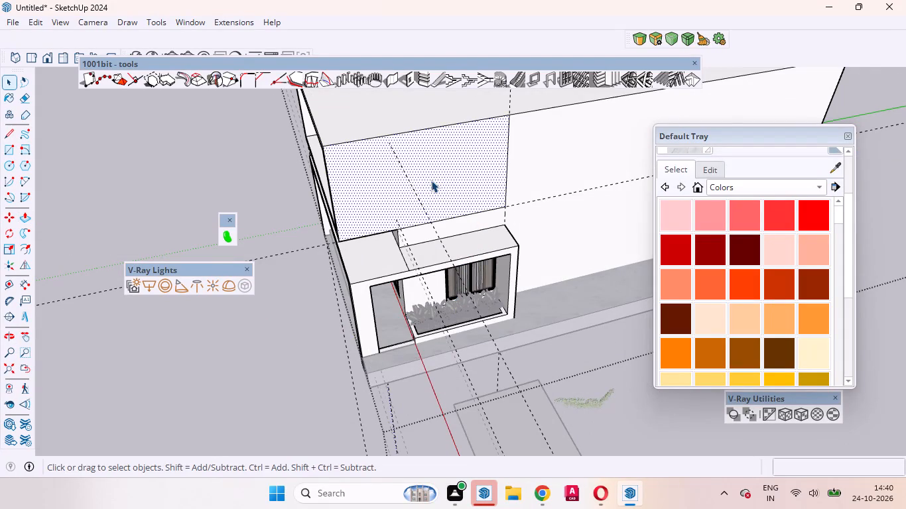
{"action": "key", "text": "p"}
{"action": "left_click", "coordinate": [431, 180]}
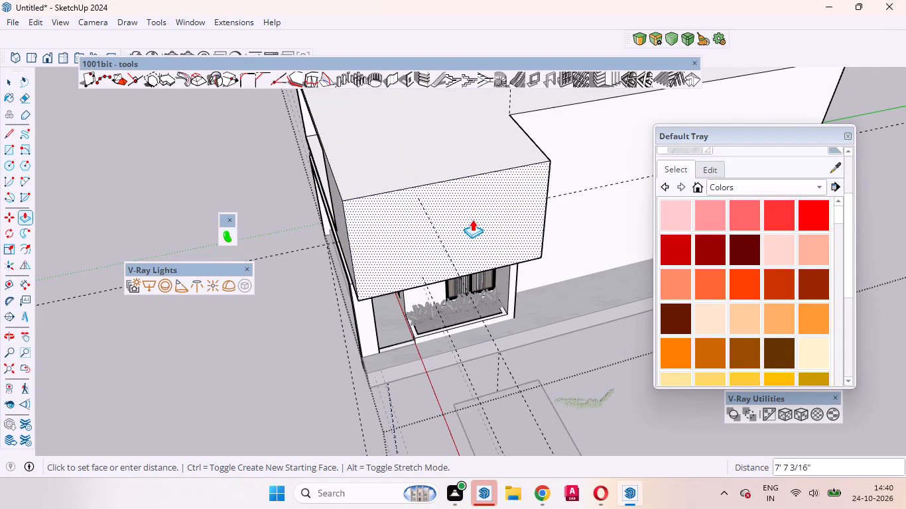
{"action": "left_click", "coordinate": [363, 320]}
{"action": "key", "text": "space"}
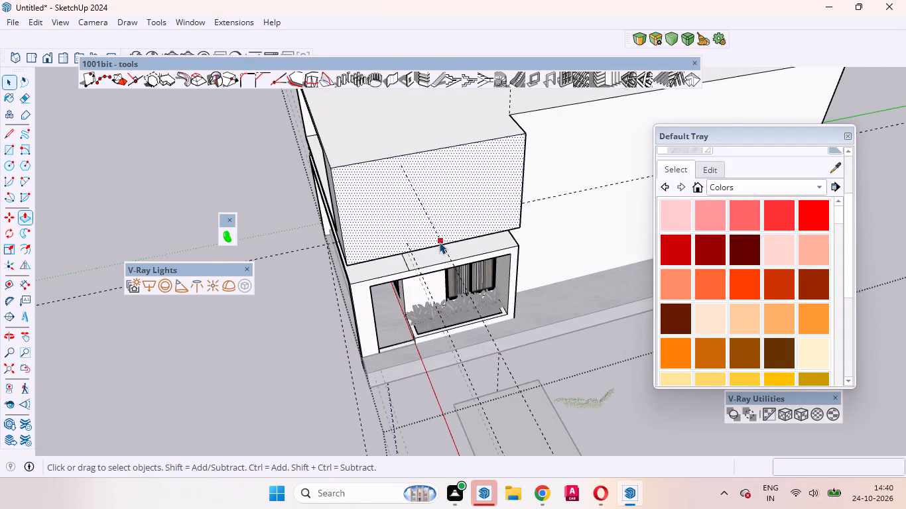
Push/Pull the opening's inner side face about 2' 10" toward the extended side to thin that side of the frame.
{"action": "scroll", "coordinate": [472, 211], "scroll_direction": "down", "scroll_amount": 4}
{"action": "middle_click_drag", "start_coordinate": [423, 294], "coordinate": [687, 201]}
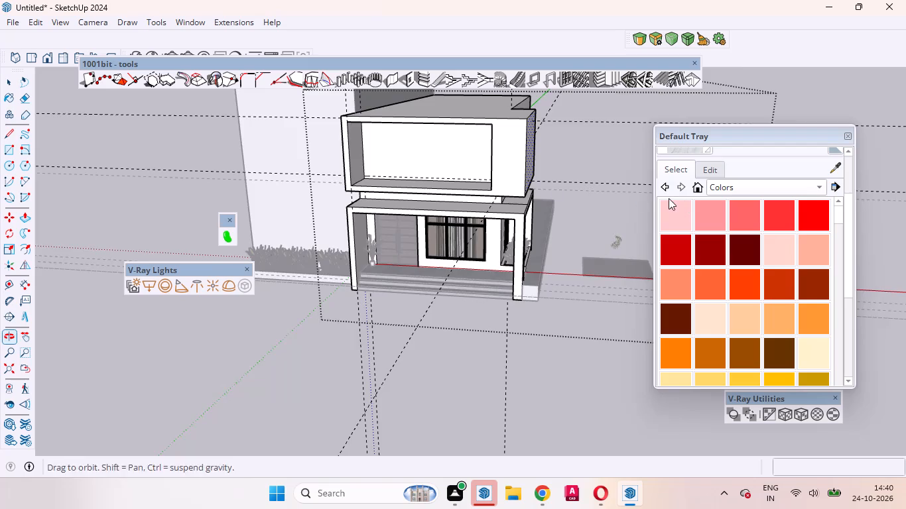
{"action": "scroll", "coordinate": [489, 170], "scroll_direction": "up", "scroll_amount": 8}
{"action": "middle_click_drag", "start_coordinate": [521, 177], "coordinate": [631, 218]}
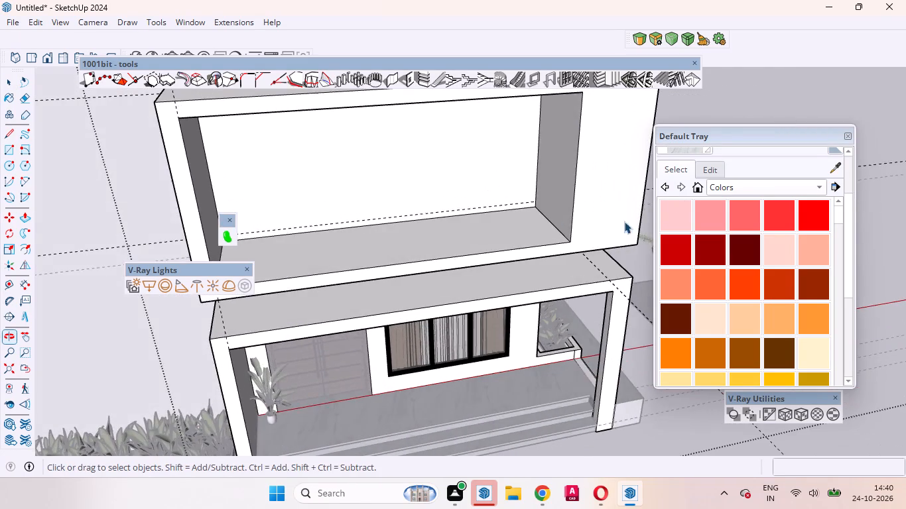
{"action": "scroll", "coordinate": [446, 186], "scroll_direction": "down", "scroll_amount": 7}
{"action": "left_click", "coordinate": [501, 176]}
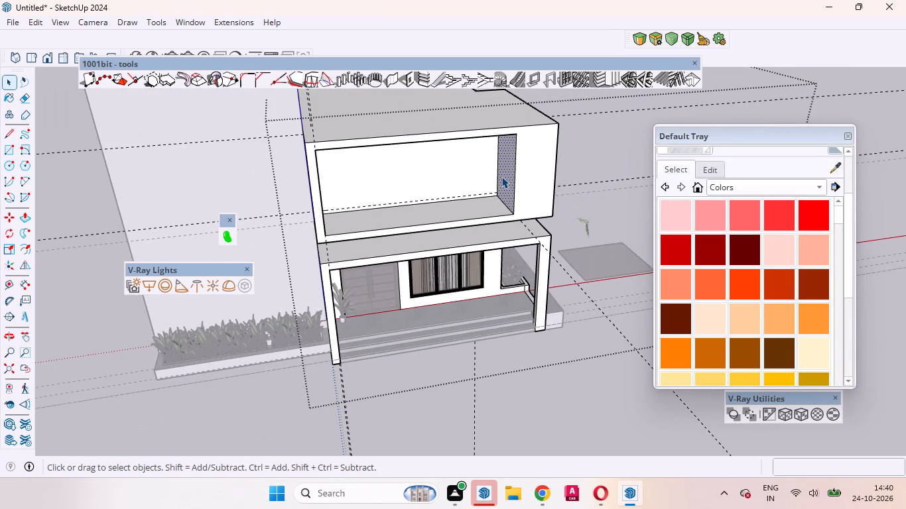
{"action": "key", "text": "p"}
{"action": "left_click", "coordinate": [501, 176]}
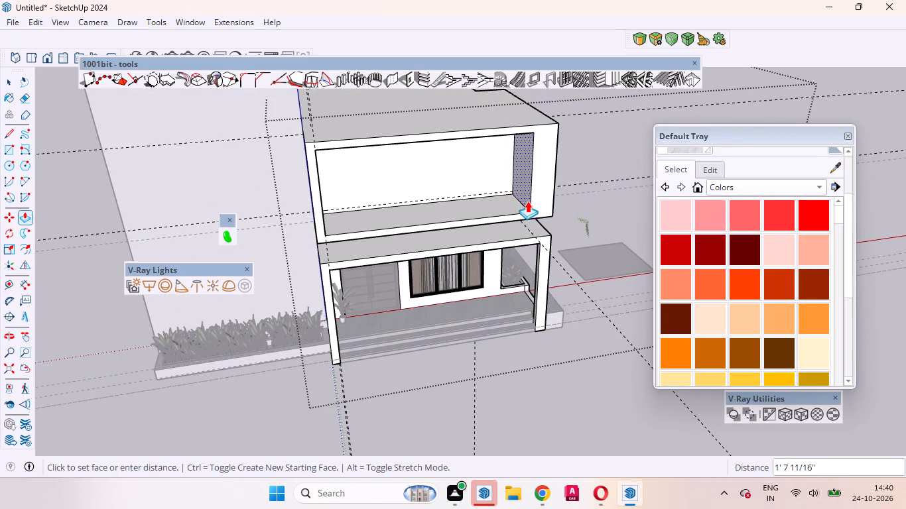
{"action": "left_click", "coordinate": [539, 256]}
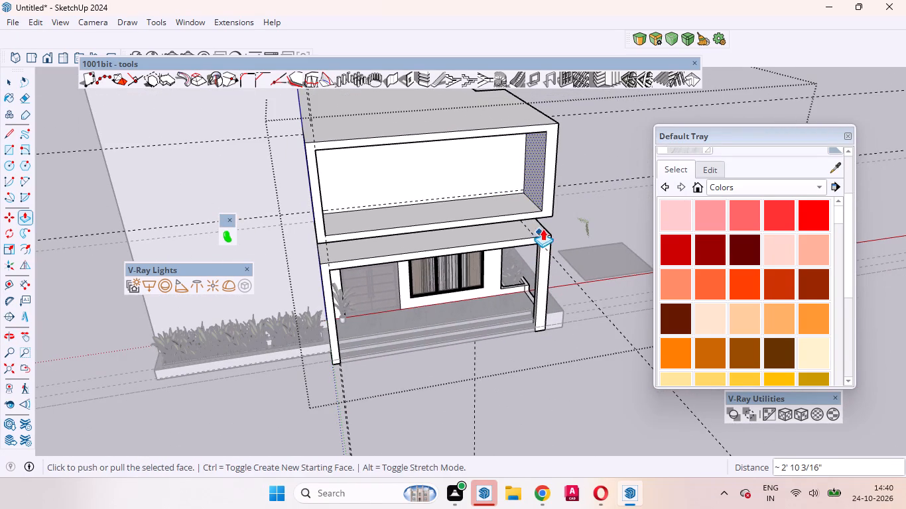
{"action": "key", "text": "space"}
Offset the upper box's outer side face inward by 8".
{"action": "middle_click_drag", "start_coordinate": [502, 197], "coordinate": [159, 204]}
{"action": "middle_click_drag", "start_coordinate": [422, 168], "coordinate": [474, 154]}
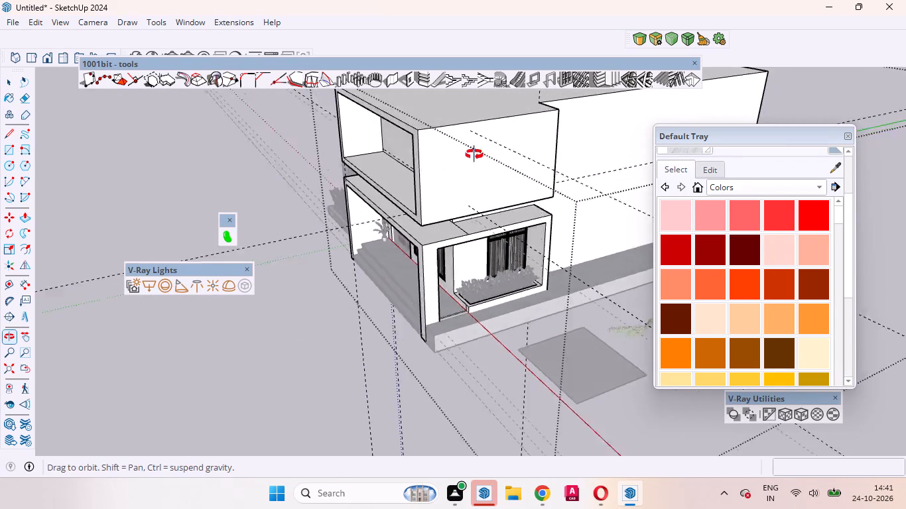
{"action": "middle_click_drag", "start_coordinate": [474, 154], "coordinate": [610, 132]}
{"action": "scroll", "coordinate": [534, 171], "scroll_direction": "up", "scroll_amount": 5}
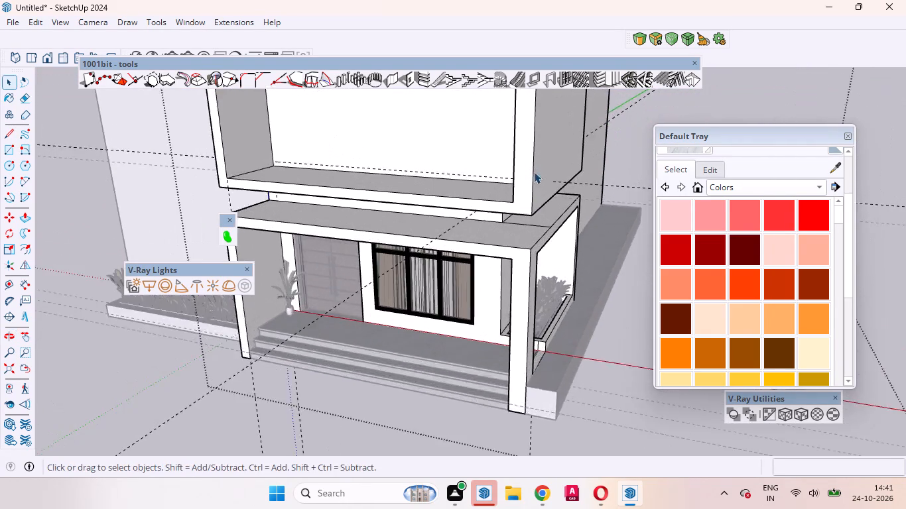
{"action": "scroll", "coordinate": [534, 172], "scroll_direction": "up", "scroll_amount": 5}
{"action": "middle_click_drag", "start_coordinate": [539, 223], "coordinate": [373, 245]}
{"action": "left_click", "coordinate": [389, 183]}
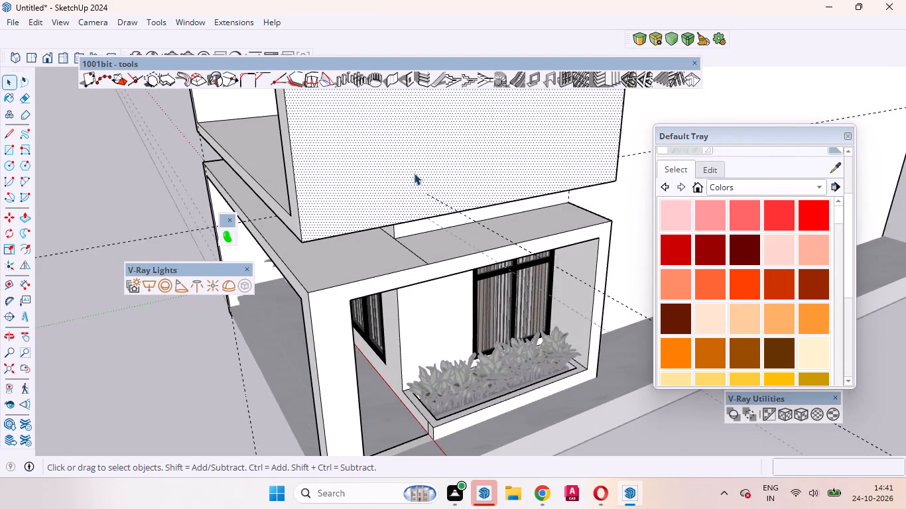
{"action": "scroll", "coordinate": [384, 207], "scroll_direction": "down", "scroll_amount": 3}
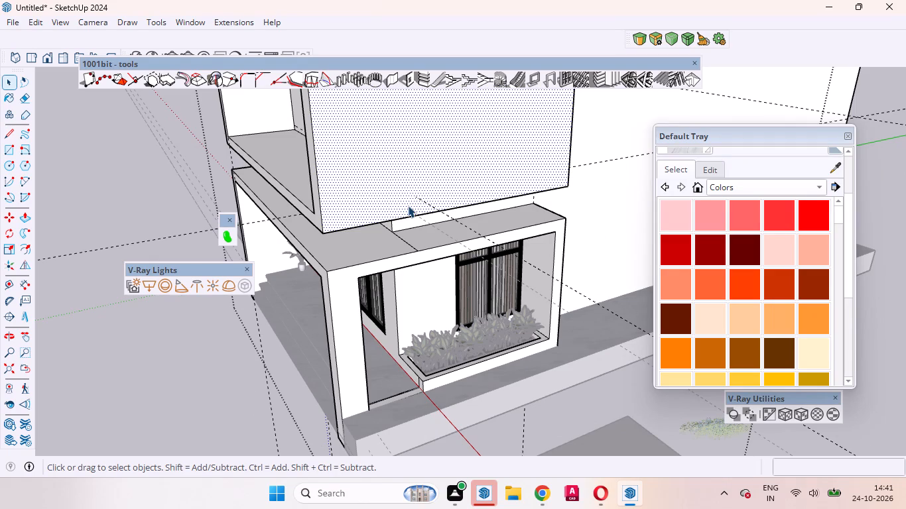
{"action": "key", "text": "f"}
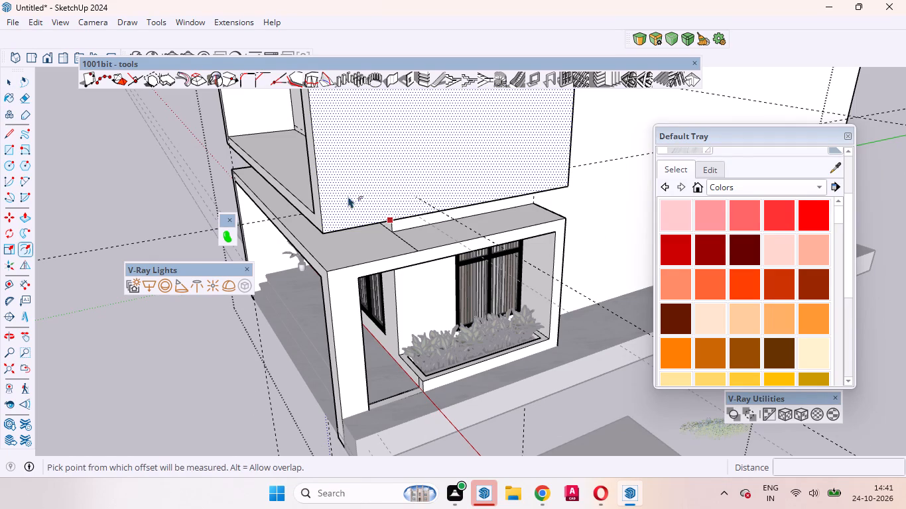
{"action": "left_click_drag", "start_coordinate": [344, 184], "coordinate": [354, 184]}
{"action": "key", "text": "8"}
{"action": "key", "text": "Return"}
{"action": "key", "text": "space"}
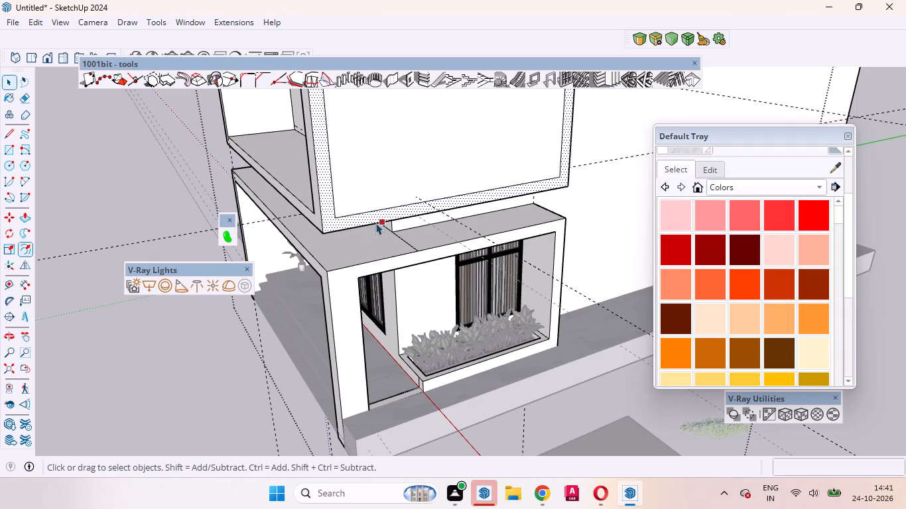
{"action": "middle_click_drag", "start_coordinate": [391, 221], "coordinate": [350, 221]}
{"action": "scroll", "coordinate": [316, 201], "scroll_direction": "up", "scroll_amount": 4}
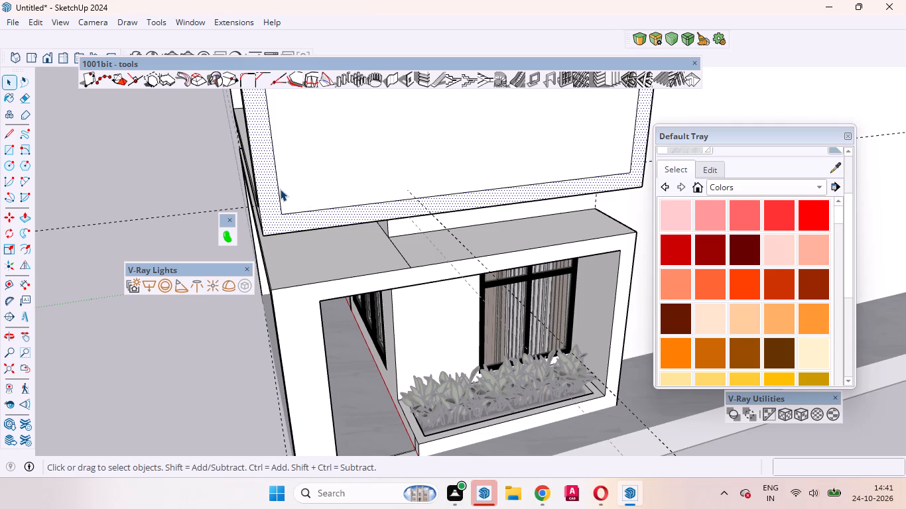
Push/Pull the panel inside the upper box's side frame inward by about 1' 1 3/8".
{"action": "left_click", "coordinate": [361, 177]}
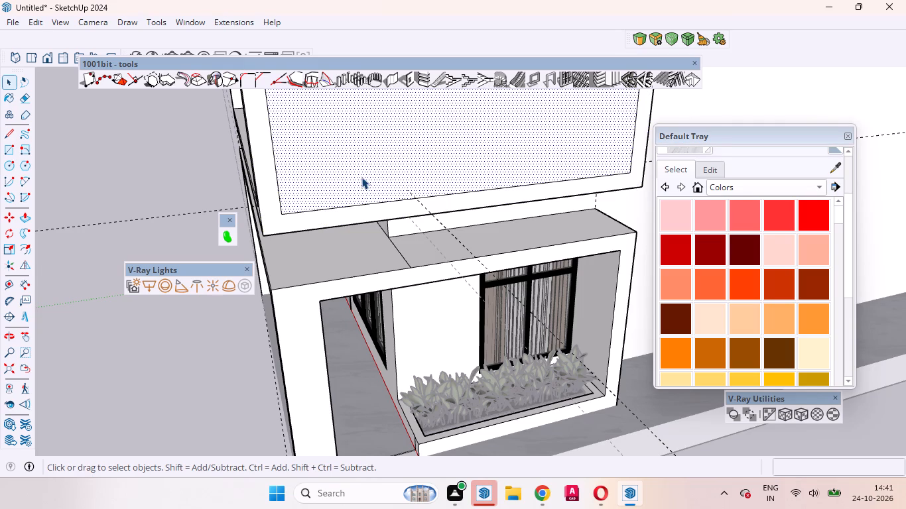
{"action": "key", "text": "p"}
{"action": "left_click", "coordinate": [361, 177]}
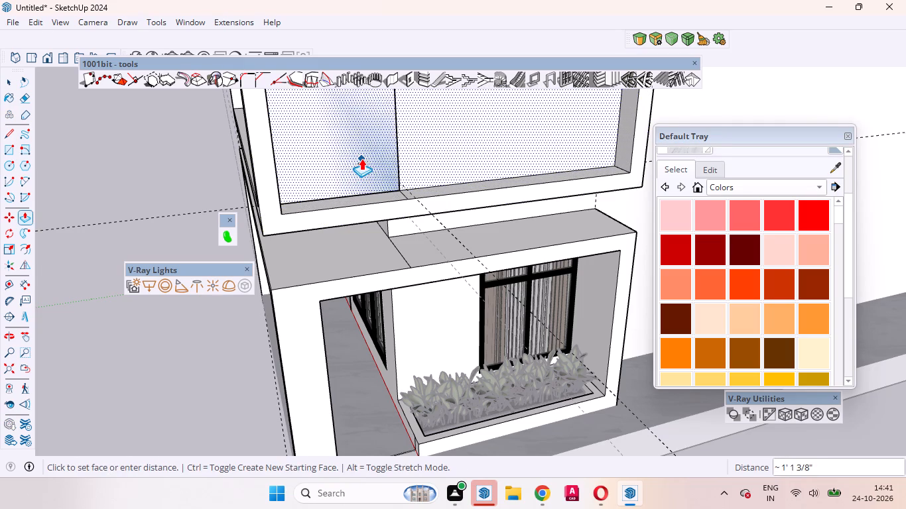
{"action": "left_click", "coordinate": [361, 158]}
Push/Pull the inner face of the side frame's front post, using the inner edge of the porch column below as the reference.
{"action": "scroll", "coordinate": [365, 172], "scroll_direction": "up", "scroll_amount": 1}
{"action": "middle_click_drag", "start_coordinate": [365, 174], "coordinate": [565, 203]}
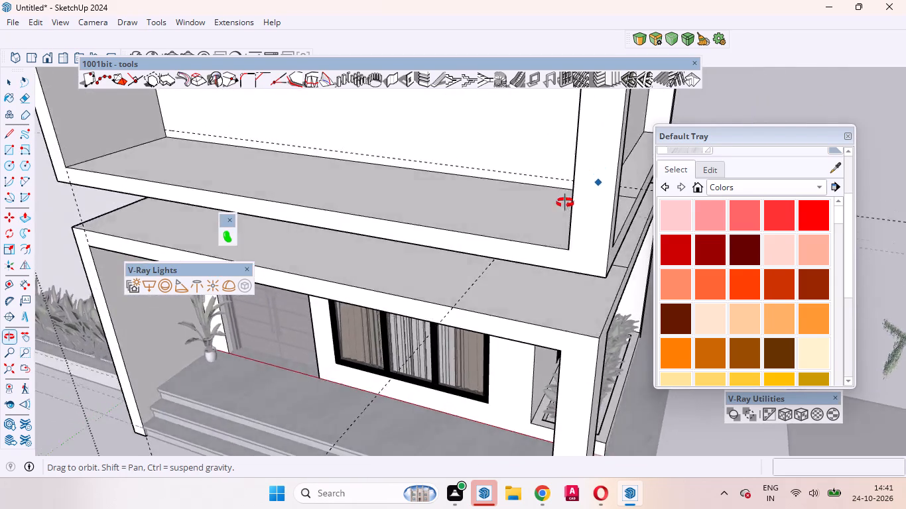
{"action": "middle_click_drag", "start_coordinate": [565, 203], "coordinate": [549, 259]}
{"action": "scroll", "coordinate": [470, 264], "scroll_direction": "up", "scroll_amount": 1}
{"action": "scroll", "coordinate": [415, 265], "scroll_direction": "down", "scroll_amount": 10}
{"action": "scroll", "coordinate": [541, 308], "scroll_direction": "up", "scroll_amount": 1}
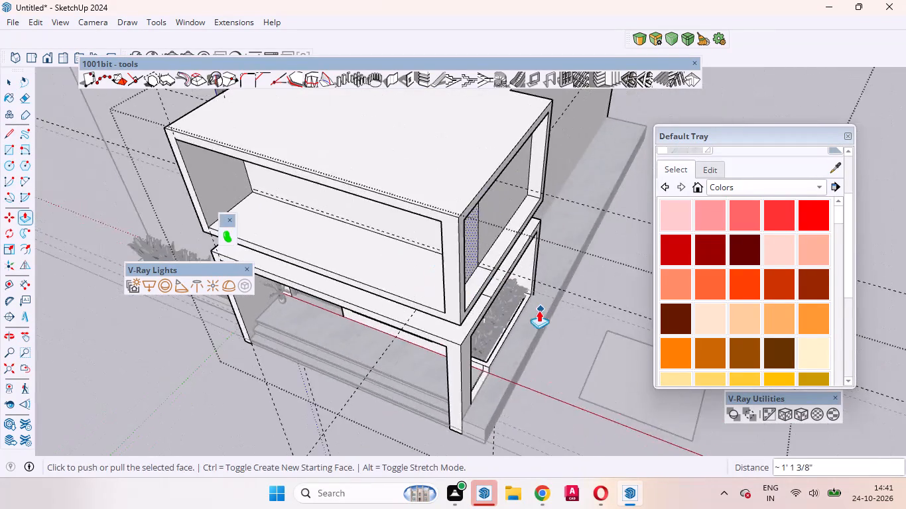
{"action": "middle_click_drag", "start_coordinate": [535, 314], "coordinate": [210, 324]}
{"action": "scroll", "coordinate": [255, 190], "scroll_direction": "up", "scroll_amount": 9}
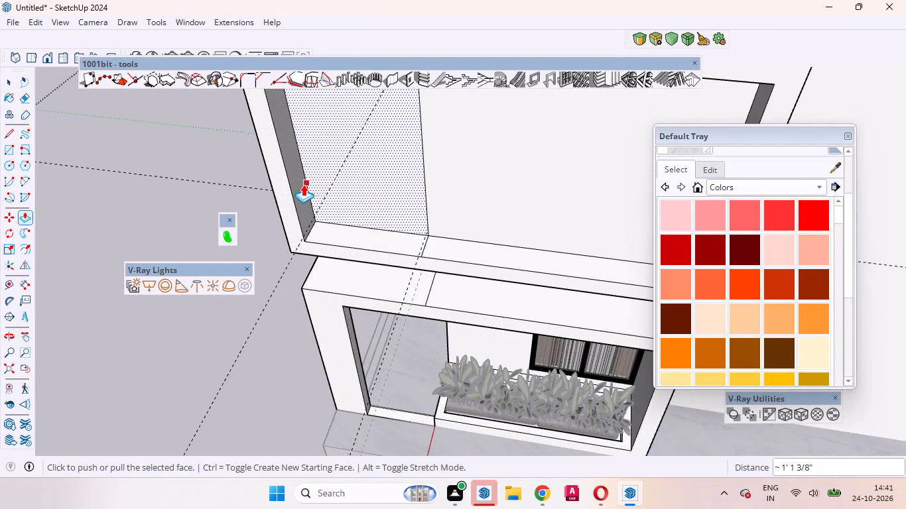
{"action": "key", "text": "space"}
{"action": "left_click", "coordinate": [297, 181]}
{"action": "key", "text": "p"}
{"action": "left_click", "coordinate": [297, 181]}
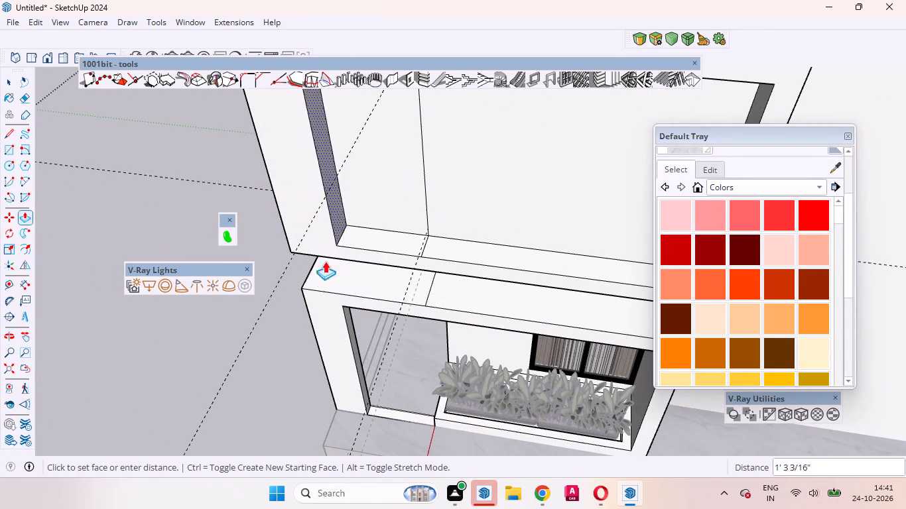
{"action": "left_click", "coordinate": [345, 323]}
{"action": "key", "text": "space"}
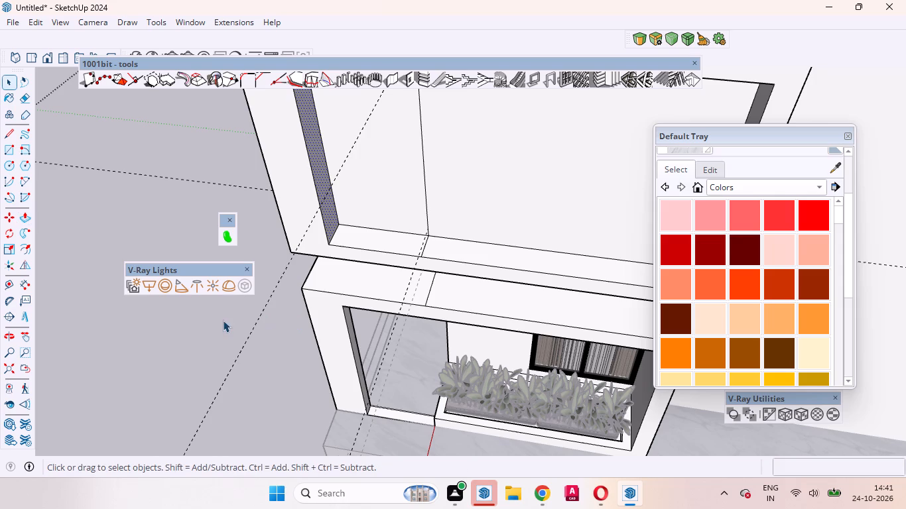
{"action": "left_click", "coordinate": [223, 320]}
Delete the front portion of the recessed side panel to open the projecting box through its side frame.
{"action": "scroll", "coordinate": [386, 303], "scroll_direction": "down", "scroll_amount": 4}
{"action": "left_click", "coordinate": [348, 203]}
{"action": "left_click", "coordinate": [395, 205]}
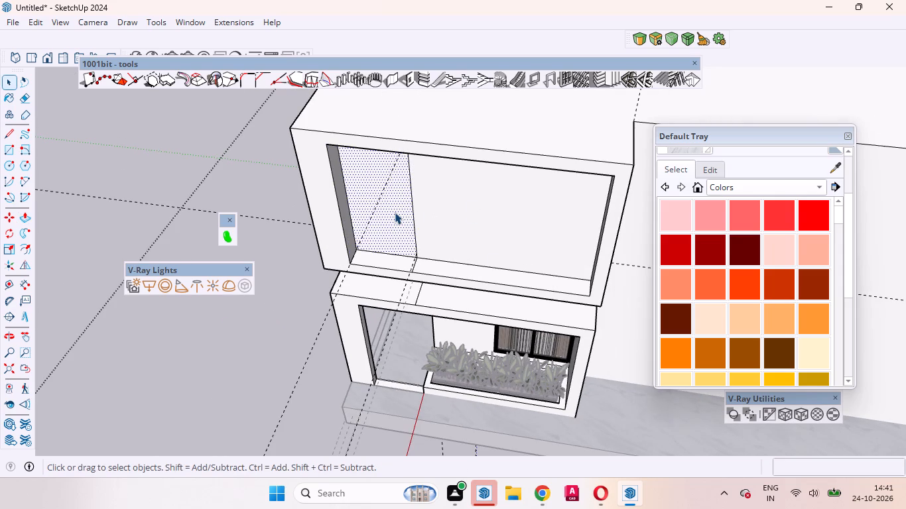
{"action": "key", "text": "Delete"}
Push/Pull the remaining recessed side wall face of the upper box further inward by about 2' 2 3/16".
{"action": "scroll", "coordinate": [399, 211], "scroll_direction": "down", "scroll_amount": 5}
{"action": "scroll", "coordinate": [395, 248], "scroll_direction": "up", "scroll_amount": 1}
{"action": "middle_click_drag", "start_coordinate": [395, 248], "coordinate": [426, 212]}
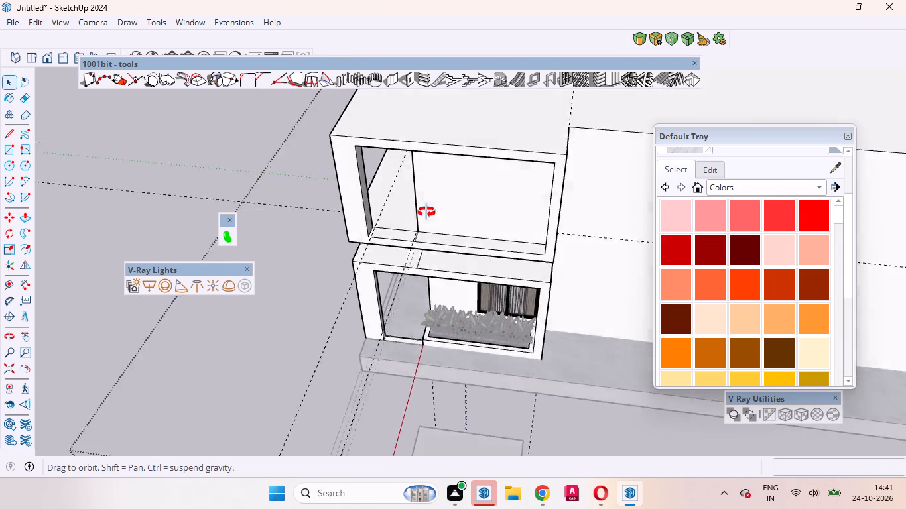
{"action": "middle_click_drag", "start_coordinate": [426, 212], "coordinate": [605, 255]}
{"action": "scroll", "coordinate": [504, 229], "scroll_direction": "down", "scroll_amount": 9}
{"action": "scroll", "coordinate": [531, 262], "scroll_direction": "up", "scroll_amount": 1}
{"action": "middle_click_drag", "start_coordinate": [531, 262], "coordinate": [497, 218]}
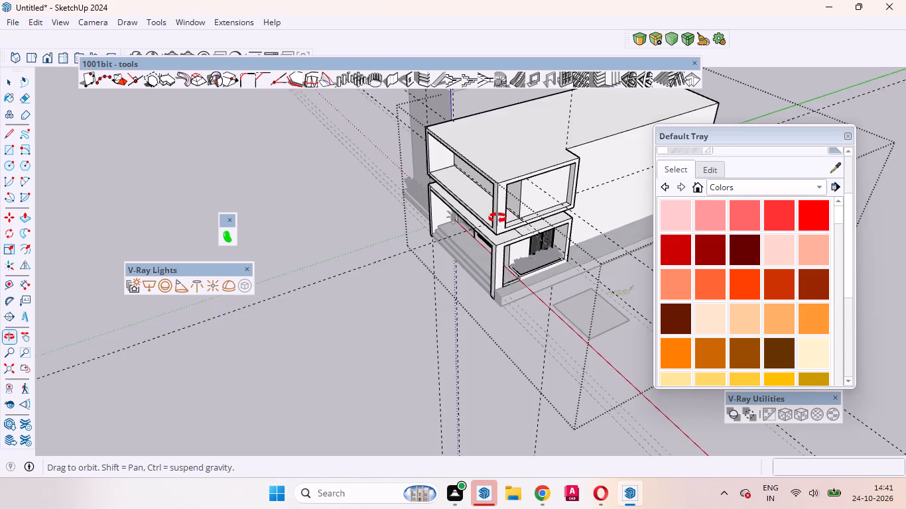
{"action": "middle_click_drag", "start_coordinate": [497, 218], "coordinate": [446, 160]}
{"action": "scroll", "coordinate": [495, 180], "scroll_direction": "up", "scroll_amount": 10}
{"action": "middle_click_drag", "start_coordinate": [487, 244], "coordinate": [507, 182]}
{"action": "scroll", "coordinate": [505, 257], "scroll_direction": "down", "scroll_amount": 5}
{"action": "left_click", "coordinate": [543, 156]}
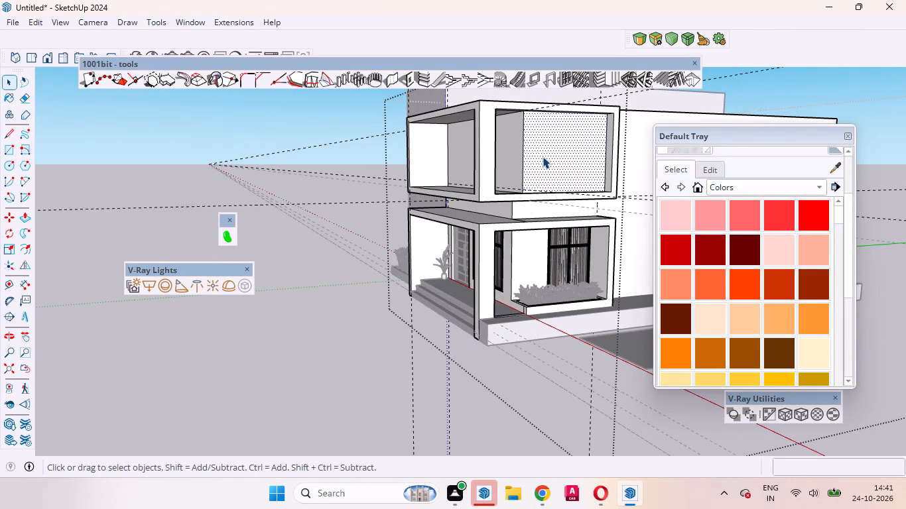
{"action": "key", "text": "p"}
{"action": "left_click", "coordinate": [543, 156]}
{"action": "left_click", "coordinate": [527, 256]}
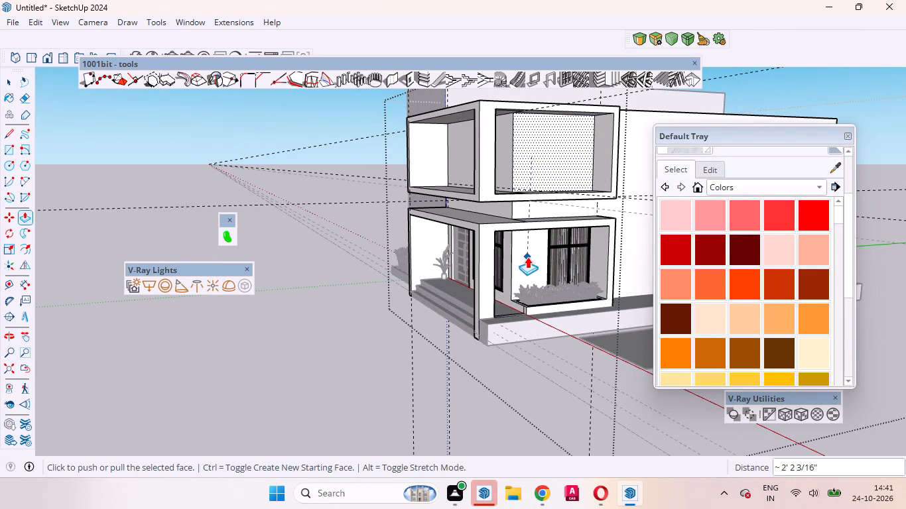
{"action": "key", "text": "space"}
{"action": "left_click", "coordinate": [327, 329]}
Examine the projecting upper box and the porch below from the front, side and above.
{"action": "middle_click_drag", "start_coordinate": [344, 325], "coordinate": [522, 414]}
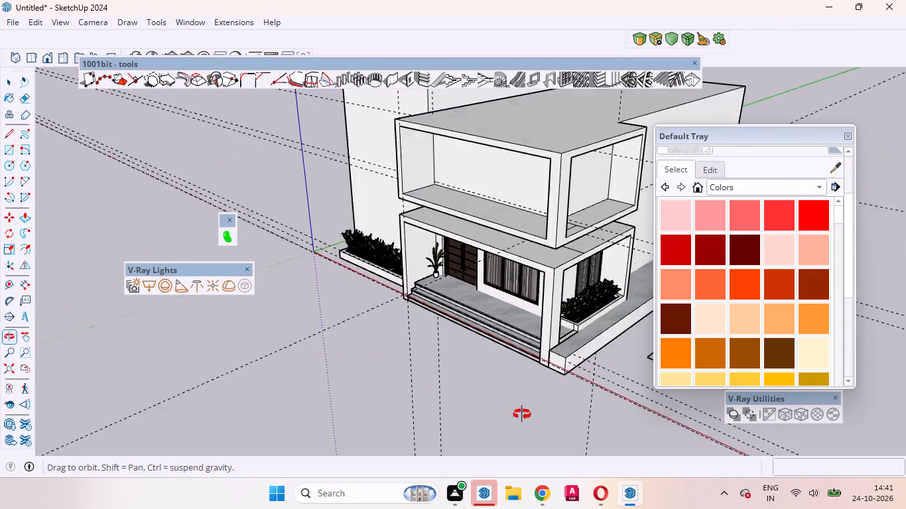
{"action": "middle_click_drag", "start_coordinate": [522, 414], "coordinate": [552, 416]}
{"action": "scroll", "coordinate": [553, 331], "scroll_direction": "down", "scroll_amount": 4}
{"action": "middle_click_drag", "start_coordinate": [556, 353], "coordinate": [614, 251]}
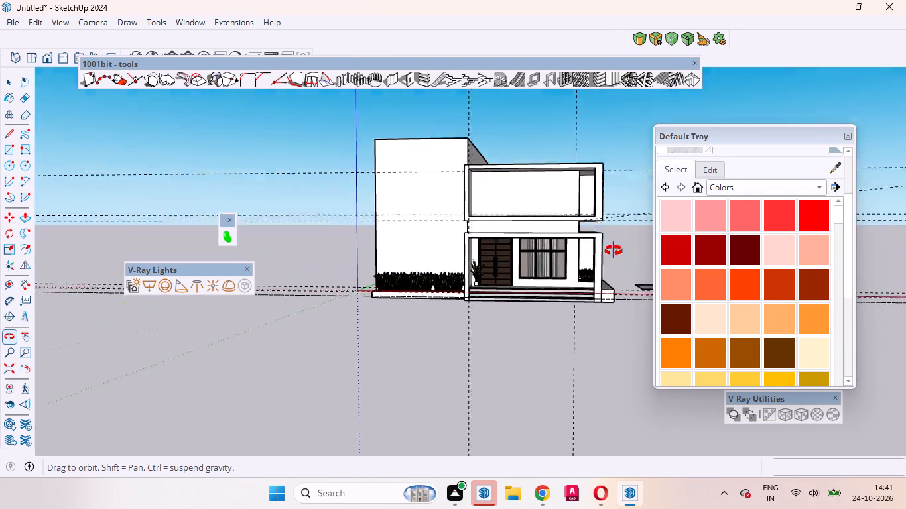
{"action": "middle_click_drag", "start_coordinate": [614, 251], "coordinate": [367, 268]}
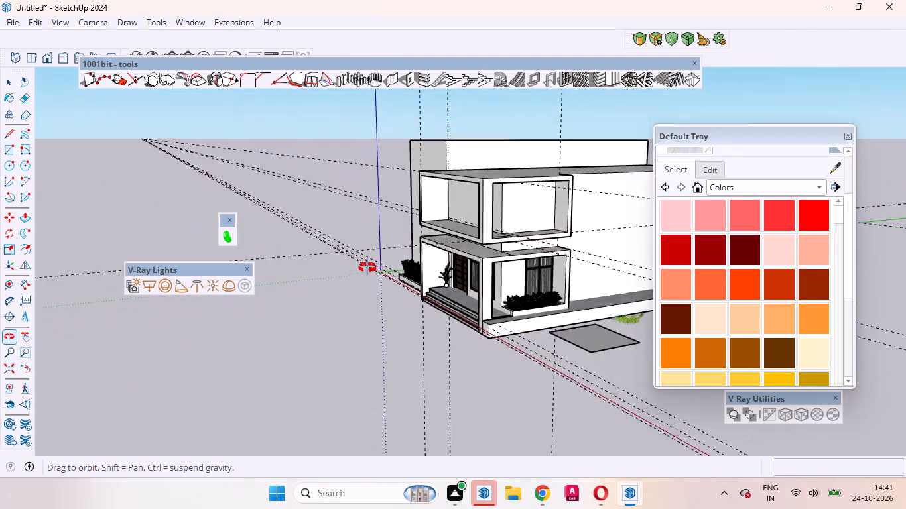
{"action": "middle_click_drag", "start_coordinate": [367, 268], "coordinate": [621, 299]}
{"action": "scroll", "coordinate": [608, 227], "scroll_direction": "up", "scroll_amount": 4}
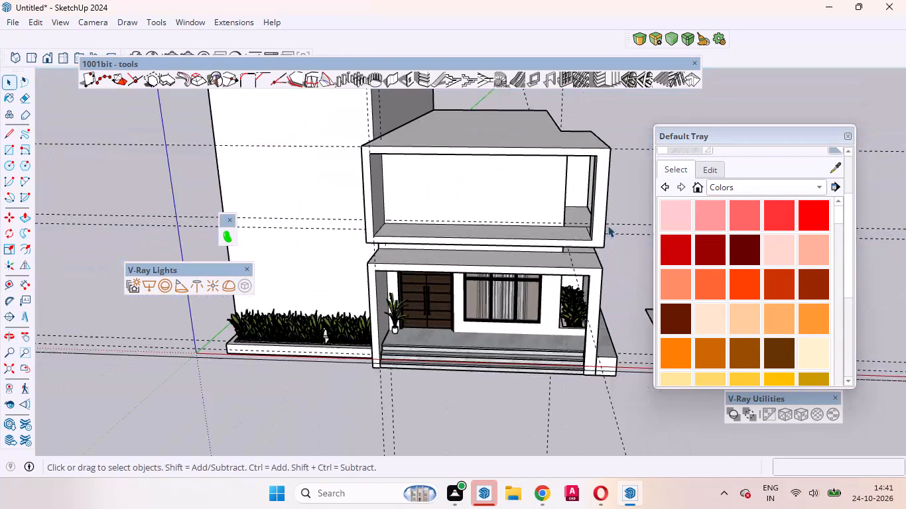
{"action": "scroll", "coordinate": [608, 225], "scroll_direction": "up", "scroll_amount": 11}
{"action": "middle_click_drag", "start_coordinate": [578, 251], "coordinate": [635, 278]}
{"action": "scroll", "coordinate": [543, 269], "scroll_direction": "down", "scroll_amount": 5}
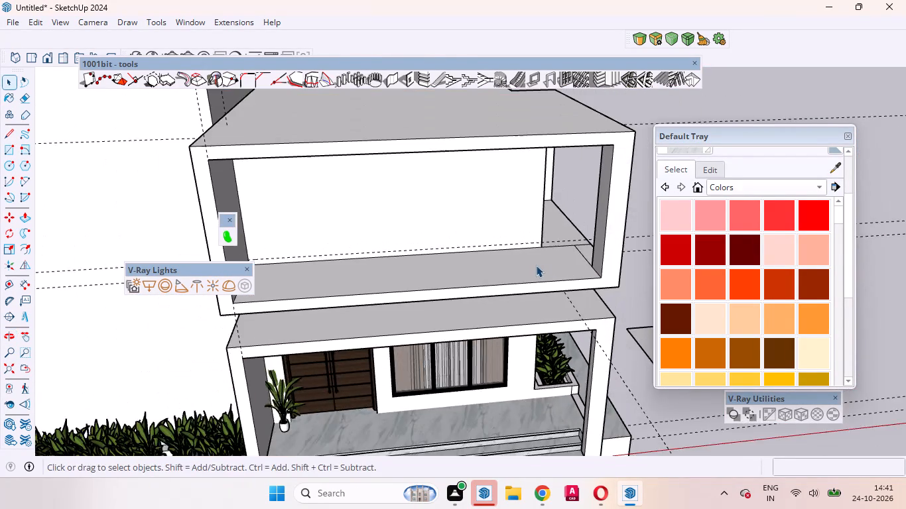
{"action": "scroll", "coordinate": [536, 265], "scroll_direction": "up", "scroll_amount": 1}
{"action": "middle_click_drag", "start_coordinate": [537, 270], "coordinate": [476, 196]}
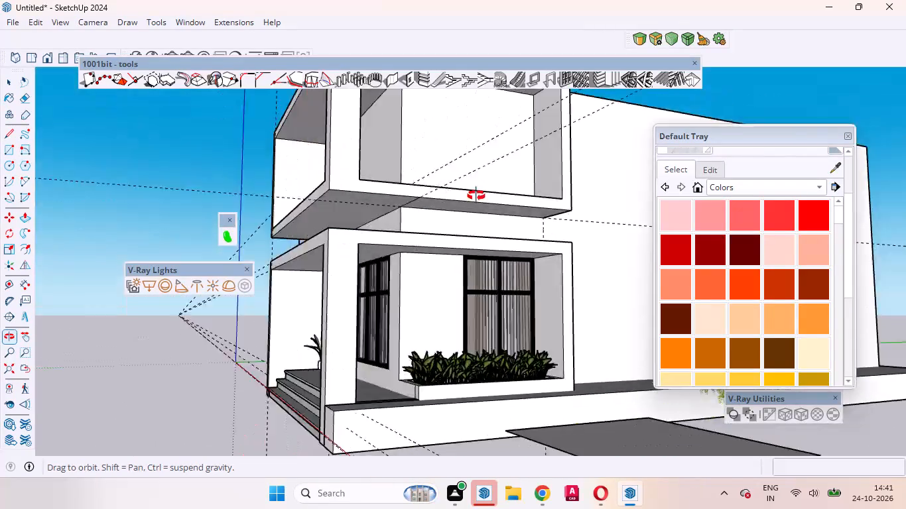
{"action": "middle_click_drag", "start_coordinate": [476, 196], "coordinate": [595, 370]}
{"action": "scroll", "coordinate": [489, 298], "scroll_direction": "down", "scroll_amount": 10}
{"action": "middle_click_drag", "start_coordinate": [526, 345], "coordinate": [376, 233]}
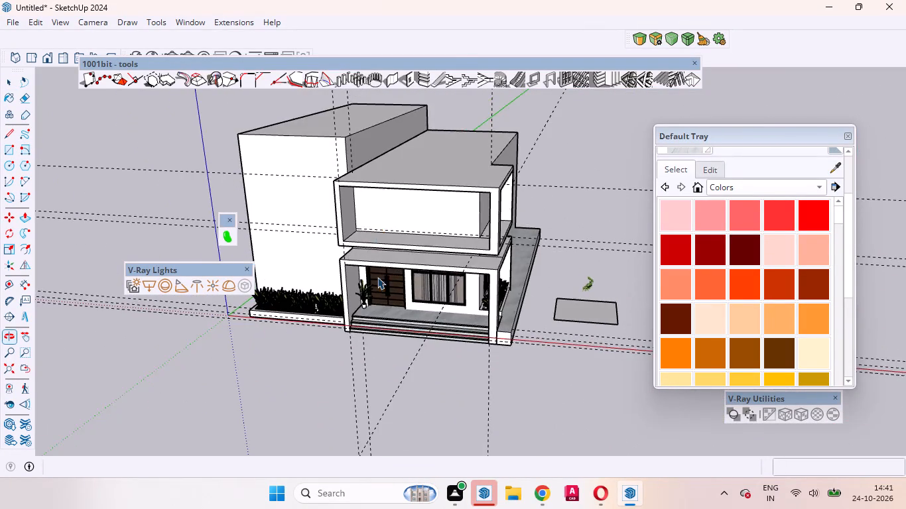
{"action": "scroll", "coordinate": [377, 277], "scroll_direction": "up", "scroll_amount": 5}
{"action": "middle_click", "coordinate": [381, 281]}
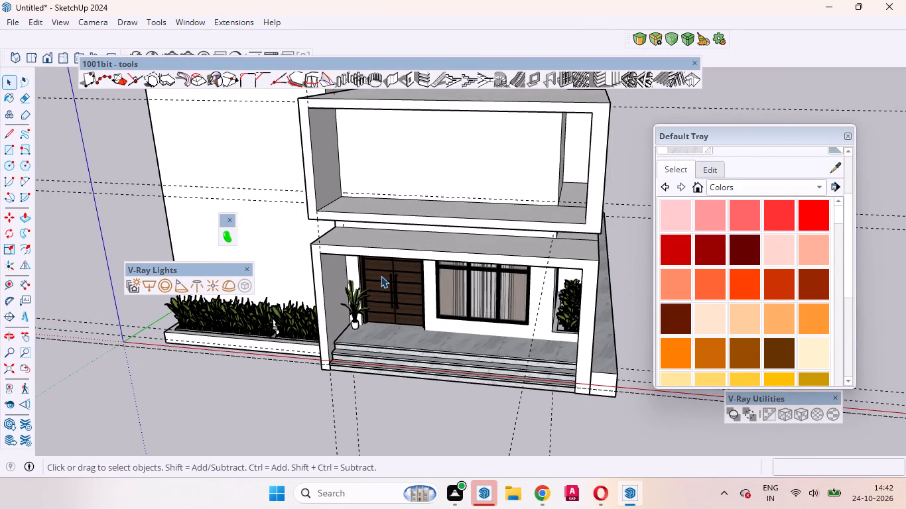
{"action": "scroll", "coordinate": [426, 271], "scroll_direction": "down", "scroll_amount": 4}
{"action": "scroll", "coordinate": [336, 148], "scroll_direction": "up", "scroll_amount": 4}
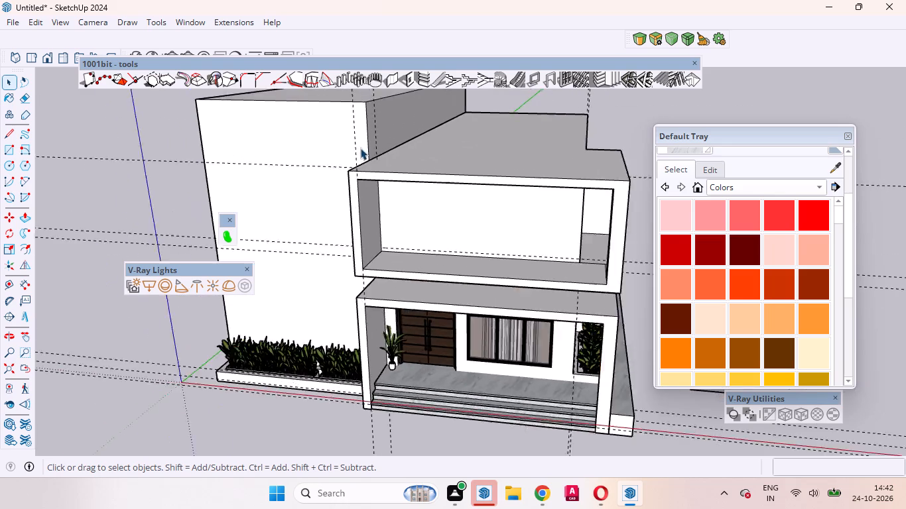
Open the upper floor group for editing and offset the front frame face's outer edge inward by about 3 1/2".
{"action": "scroll", "coordinate": [360, 148], "scroll_direction": "up", "scroll_amount": 11}
{"action": "left_click", "coordinate": [334, 180]}
{"action": "double_click", "coordinate": [334, 181]}
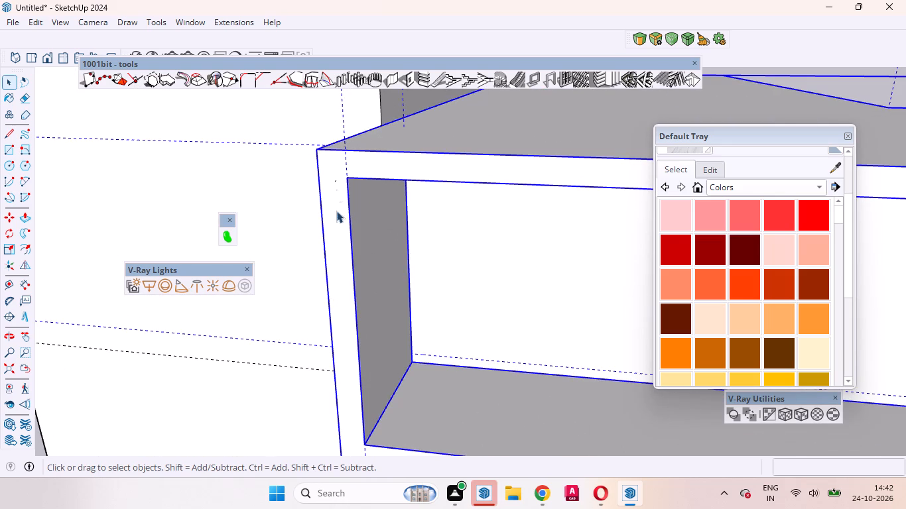
{"action": "left_click", "coordinate": [336, 211]}
{"action": "double_click", "coordinate": [336, 204]}
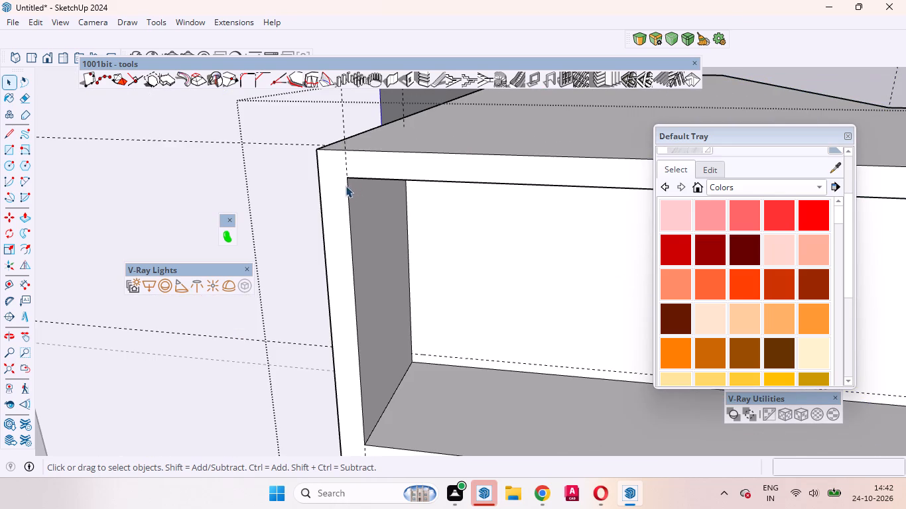
{"action": "scroll", "coordinate": [346, 188], "scroll_direction": "up", "scroll_amount": 5}
{"action": "left_click", "coordinate": [333, 181]}
{"action": "scroll", "coordinate": [382, 164], "scroll_direction": "down", "scroll_amount": 10}
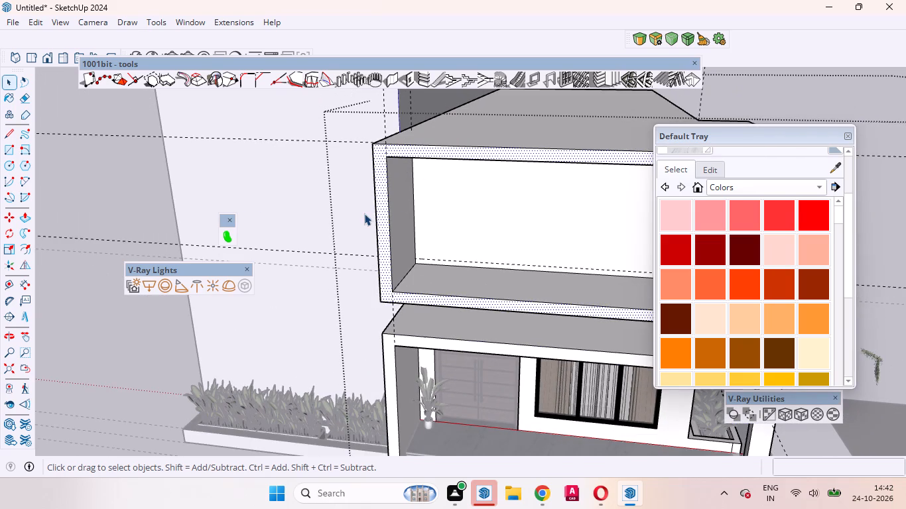
{"action": "key", "text": "f"}
{"action": "scroll", "coordinate": [367, 194], "scroll_direction": "up", "scroll_amount": 9}
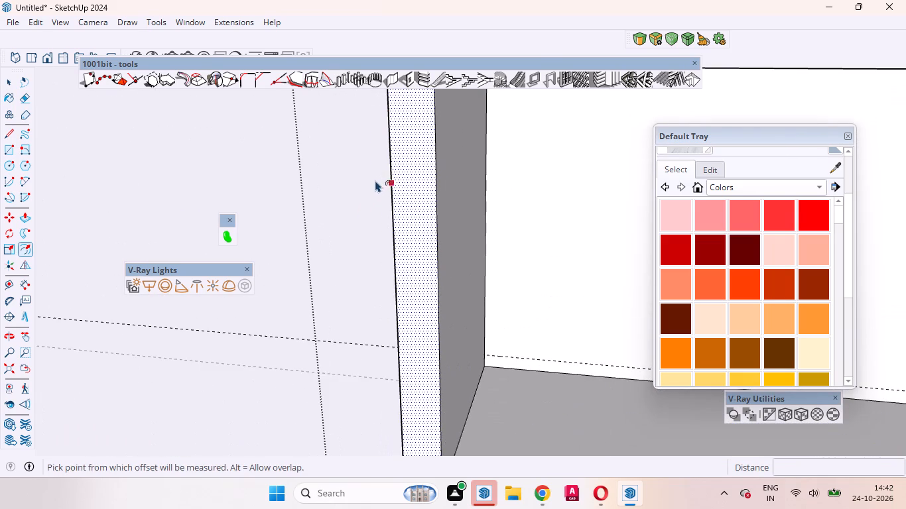
{"action": "left_click_drag", "start_coordinate": [379, 178], "coordinate": [410, 193]}
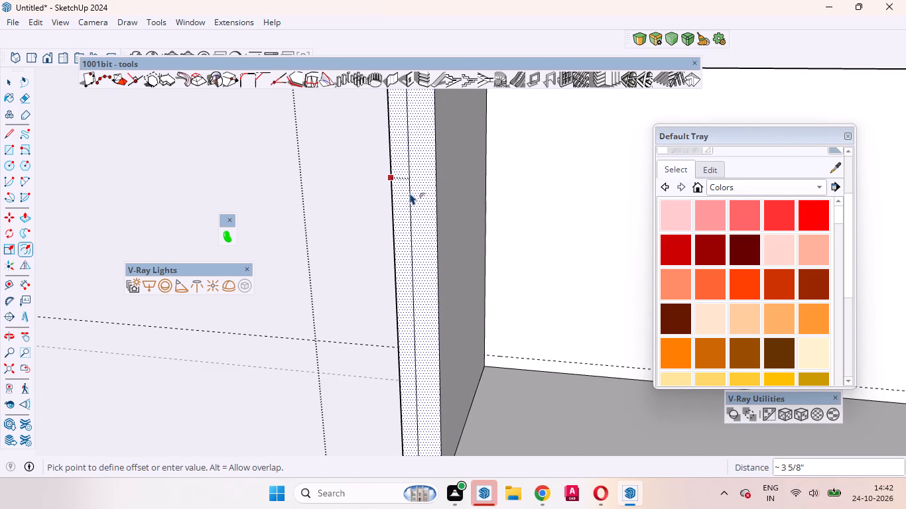
{"action": "left_click_drag", "start_coordinate": [410, 193], "coordinate": [410, 192]}
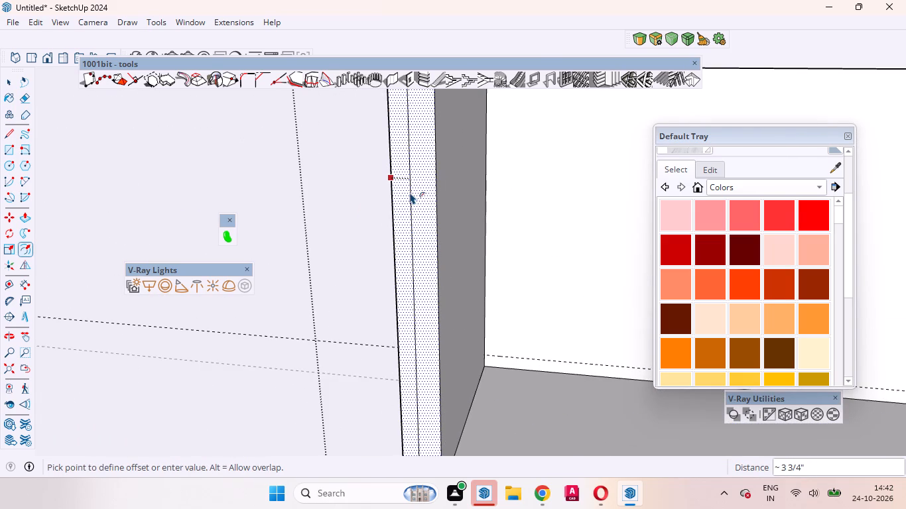
{"action": "left_click_drag", "start_coordinate": [410, 192], "coordinate": [409, 192]}
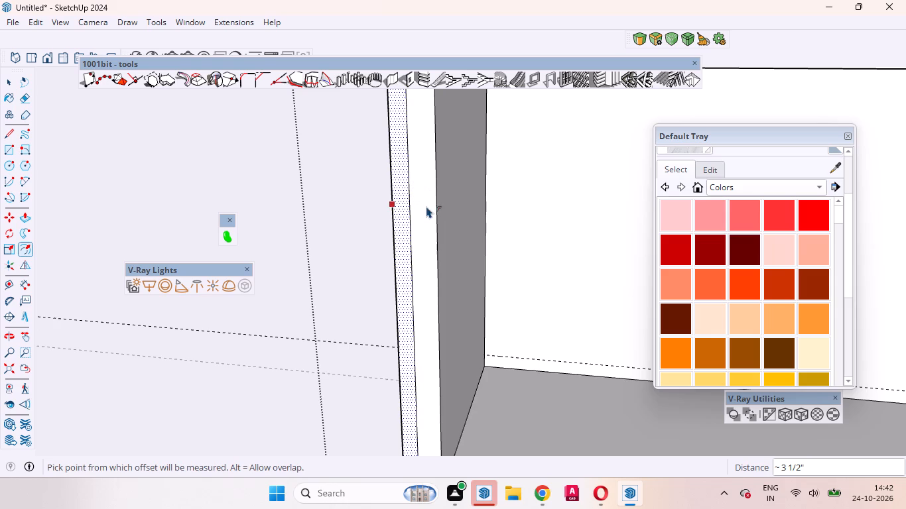
Offset the remaining inner part of the front frame inward by about 1 1/8" to outline a narrow strip.
{"action": "key", "text": "space"}
{"action": "left_click", "coordinate": [421, 201]}
{"action": "key", "text": "f"}
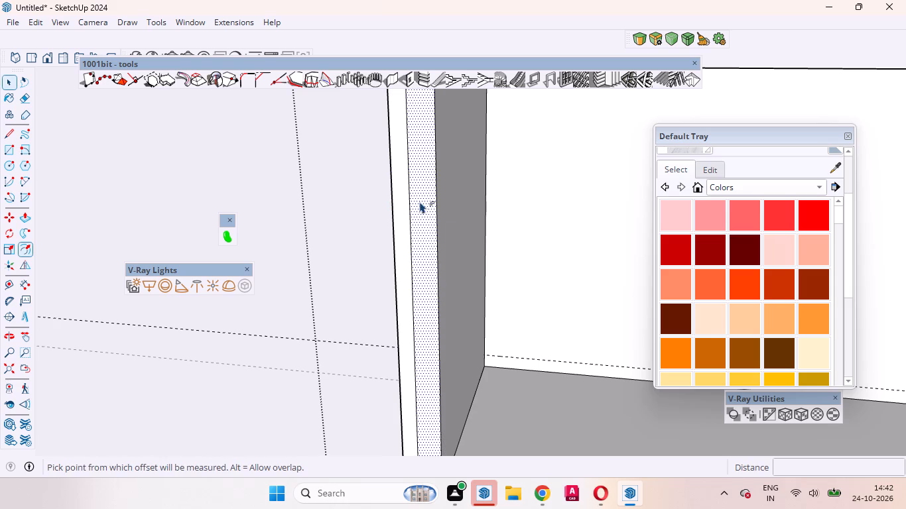
{"action": "left_click_drag", "start_coordinate": [409, 197], "coordinate": [414, 199]}
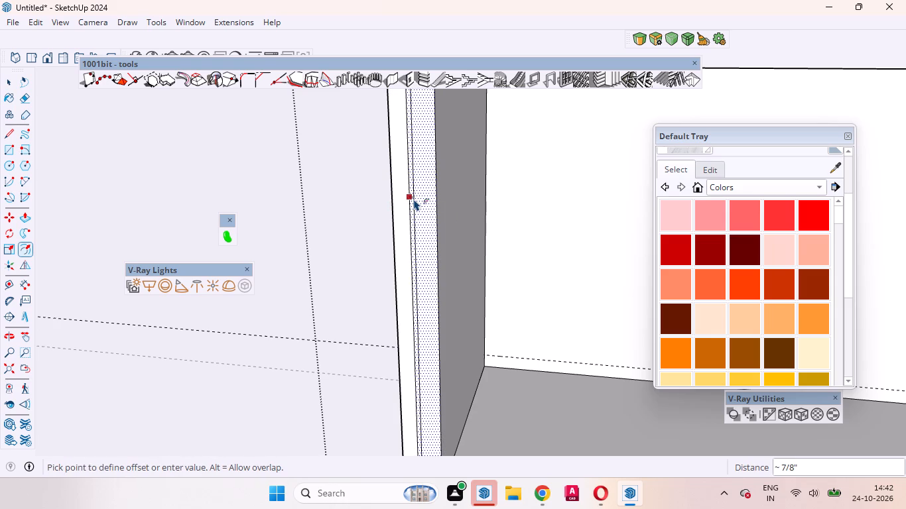
{"action": "left_click_drag", "start_coordinate": [414, 199], "coordinate": [415, 199]}
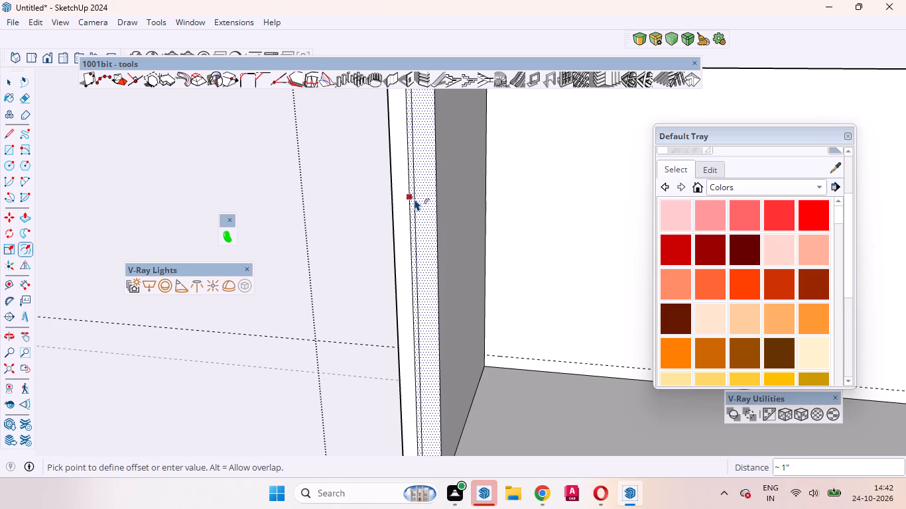
{"action": "left_click_drag", "start_coordinate": [415, 199], "coordinate": [415, 199]}
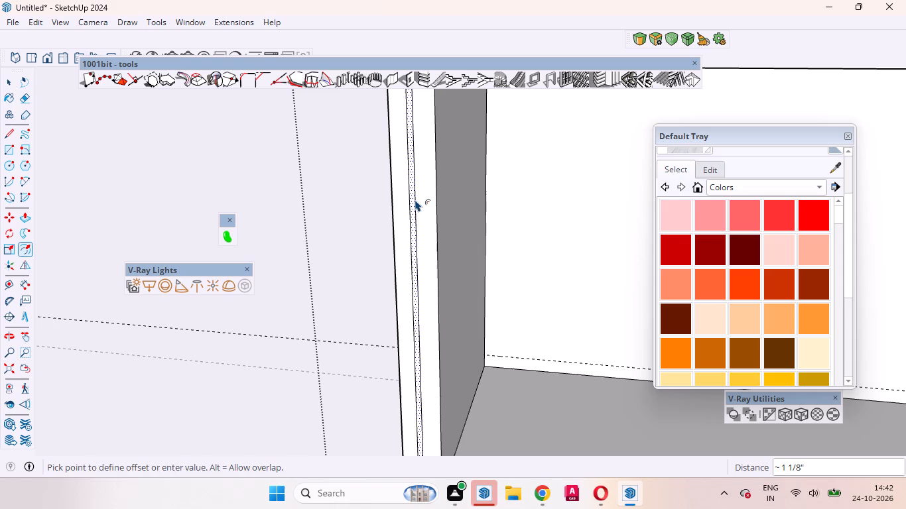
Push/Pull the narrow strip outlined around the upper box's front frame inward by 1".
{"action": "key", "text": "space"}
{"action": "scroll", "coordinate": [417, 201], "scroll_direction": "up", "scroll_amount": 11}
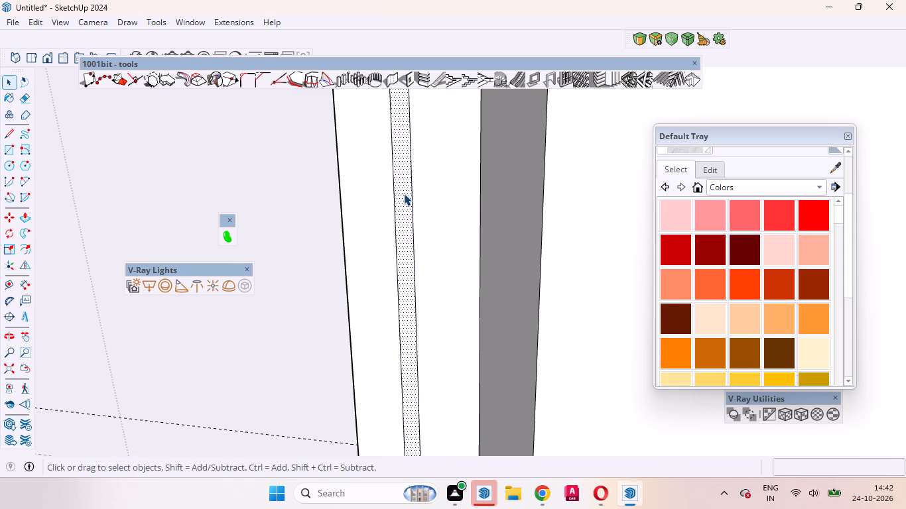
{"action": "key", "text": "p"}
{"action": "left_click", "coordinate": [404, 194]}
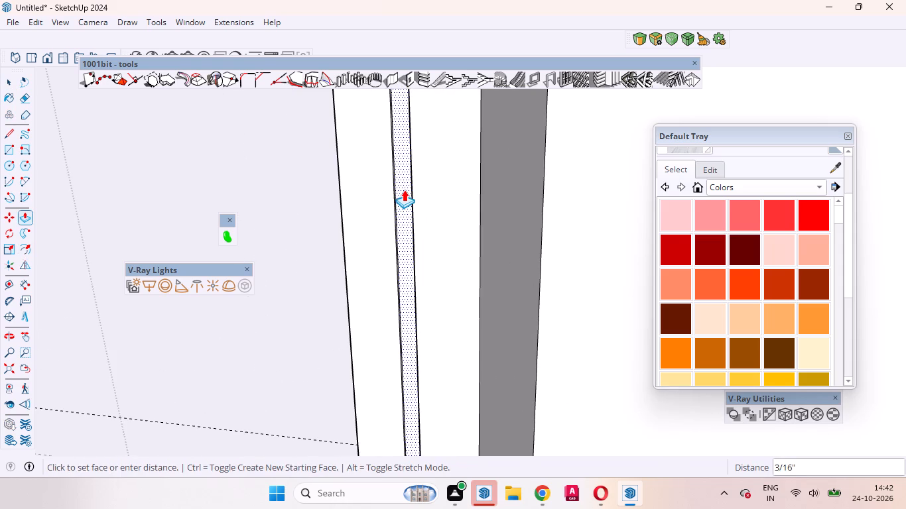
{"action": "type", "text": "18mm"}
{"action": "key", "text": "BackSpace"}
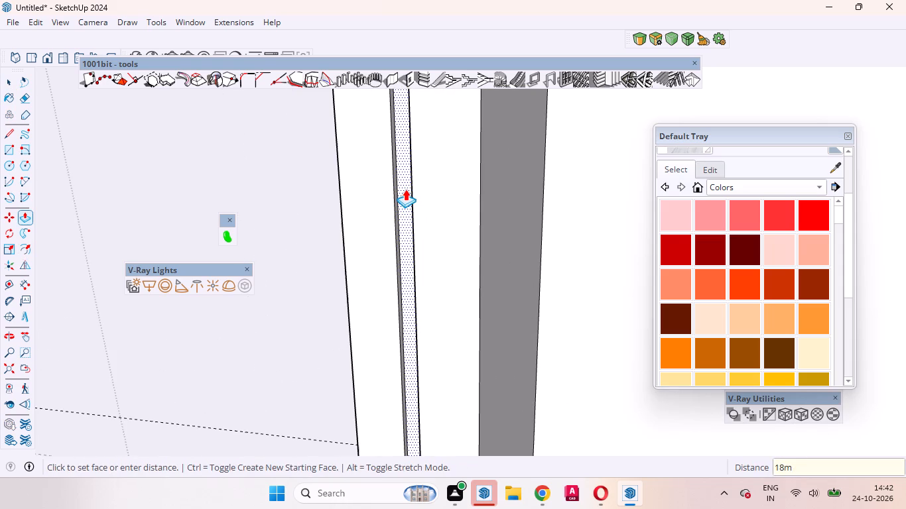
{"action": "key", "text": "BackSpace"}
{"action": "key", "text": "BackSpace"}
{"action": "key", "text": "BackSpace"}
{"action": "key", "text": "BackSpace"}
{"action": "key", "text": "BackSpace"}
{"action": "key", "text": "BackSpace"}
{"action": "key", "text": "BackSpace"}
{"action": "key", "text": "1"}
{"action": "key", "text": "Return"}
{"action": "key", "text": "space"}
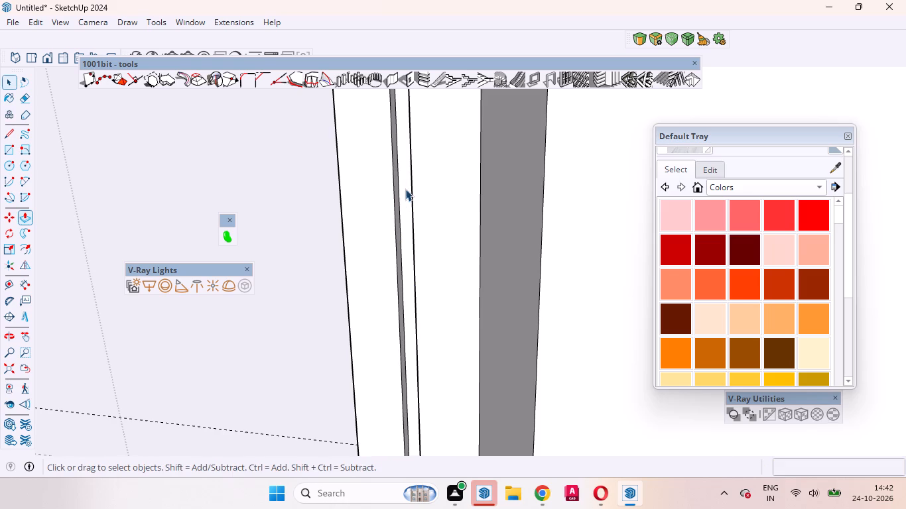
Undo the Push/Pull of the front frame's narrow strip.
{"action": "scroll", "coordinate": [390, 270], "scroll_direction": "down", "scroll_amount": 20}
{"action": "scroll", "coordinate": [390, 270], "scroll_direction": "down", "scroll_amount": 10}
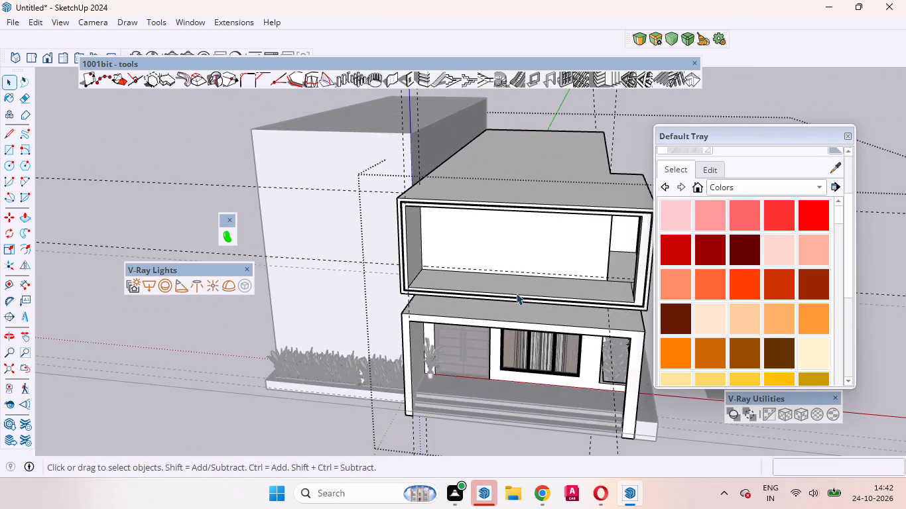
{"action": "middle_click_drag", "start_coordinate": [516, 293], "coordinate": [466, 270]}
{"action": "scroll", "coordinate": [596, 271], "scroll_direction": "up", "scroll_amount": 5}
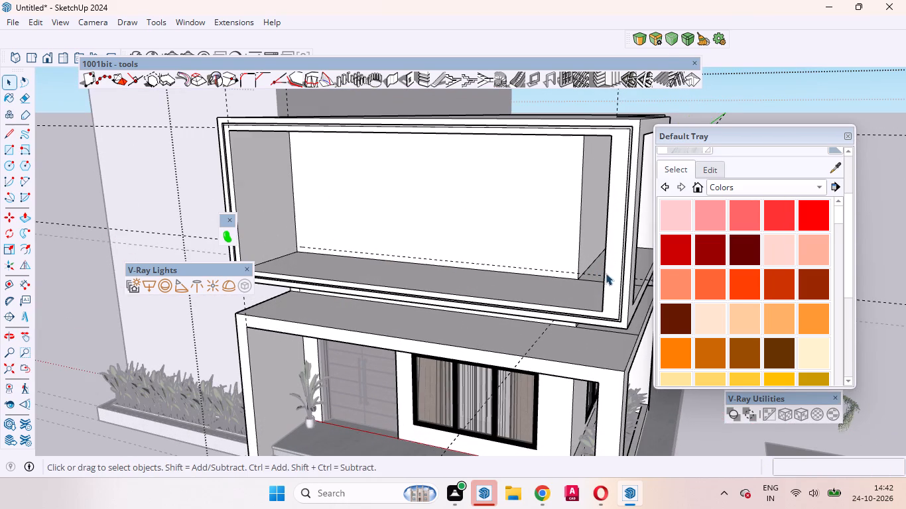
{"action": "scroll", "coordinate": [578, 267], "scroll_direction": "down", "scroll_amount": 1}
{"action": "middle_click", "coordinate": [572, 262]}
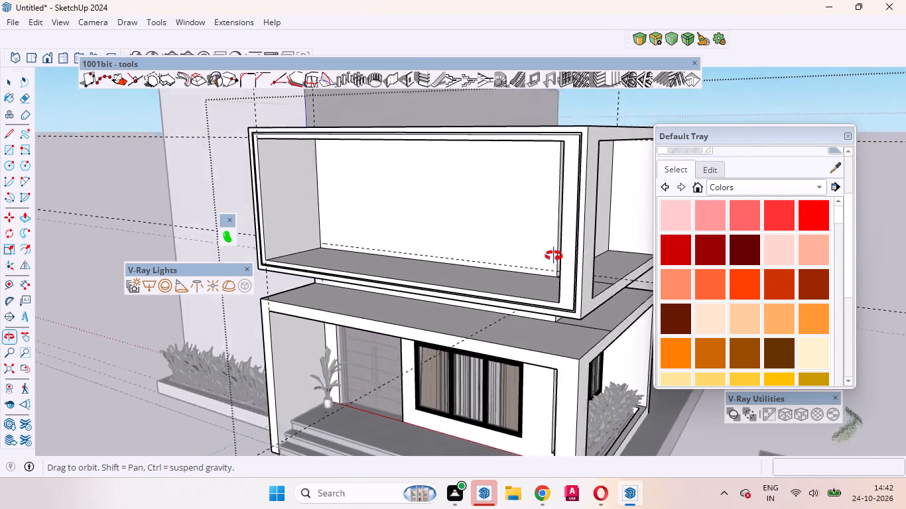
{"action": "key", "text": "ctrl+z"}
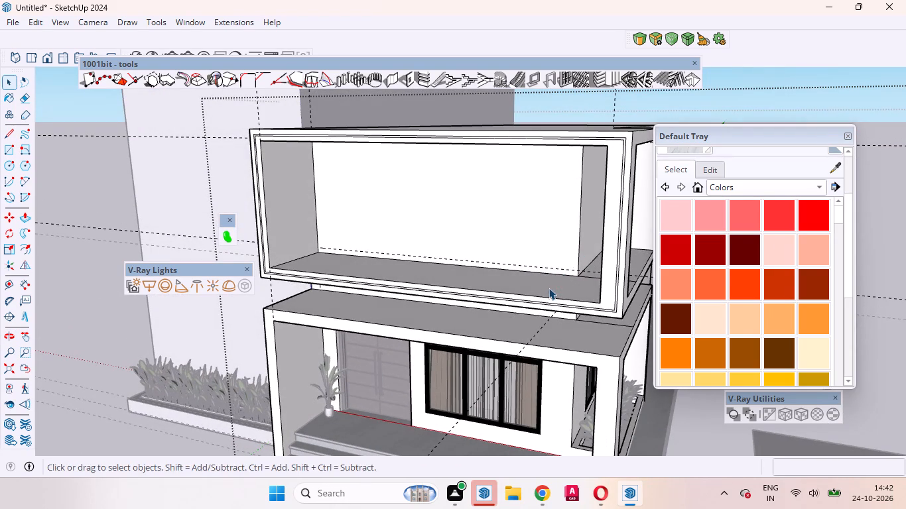
Move the strip's outer vertical line on the open-side post outward by about 3 1/2" onto the frame's outer edge.
{"action": "scroll", "coordinate": [631, 127], "scroll_direction": "up", "scroll_amount": 4}
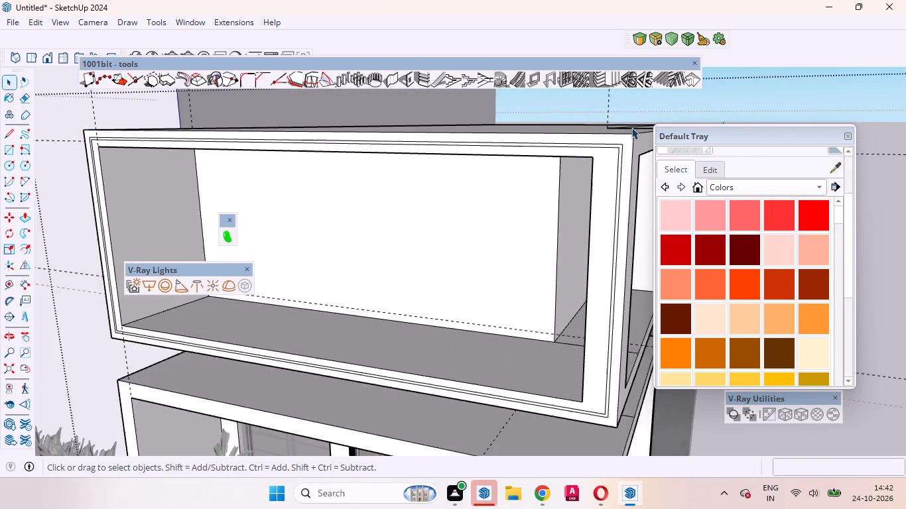
{"action": "scroll", "coordinate": [631, 127], "scroll_direction": "up", "scroll_amount": 4}
{"action": "scroll", "coordinate": [562, 196], "scroll_direction": "down", "scroll_amount": 5}
{"action": "scroll", "coordinate": [617, 212], "scroll_direction": "up", "scroll_amount": 4}
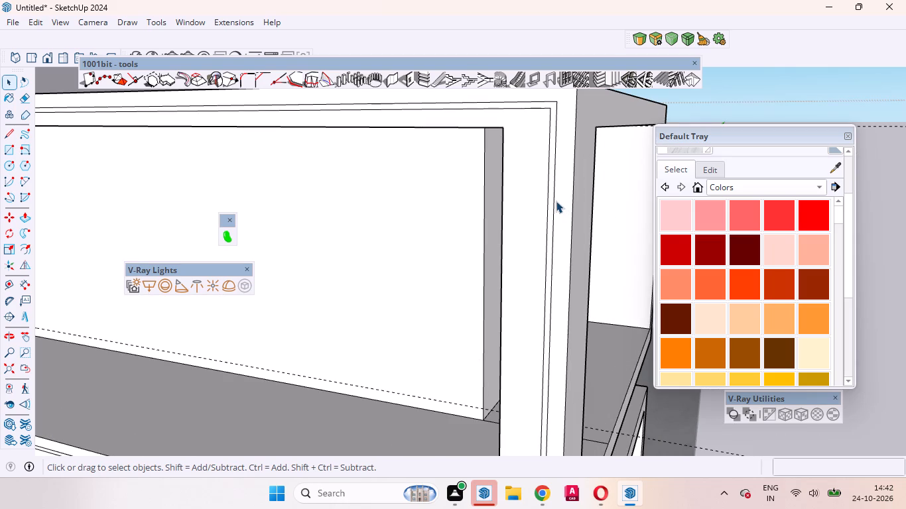
{"action": "left_click", "coordinate": [553, 201]}
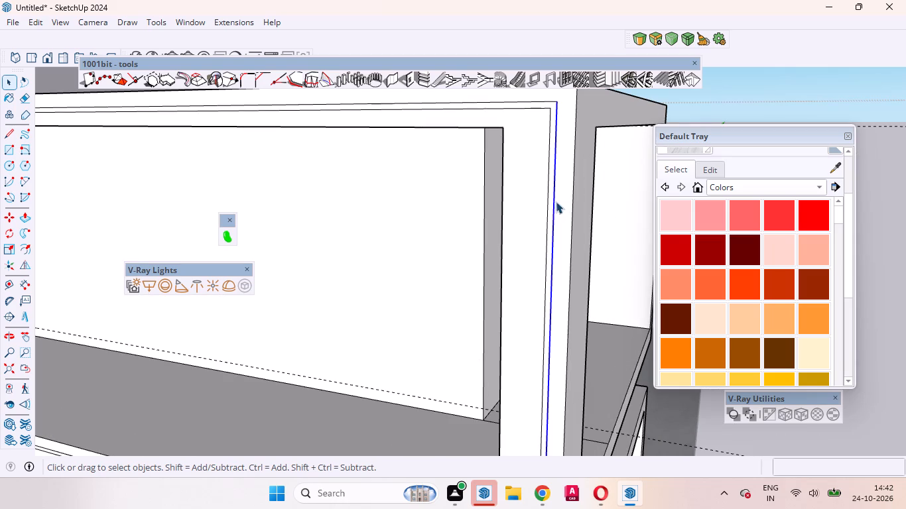
{"action": "key", "text": "m"}
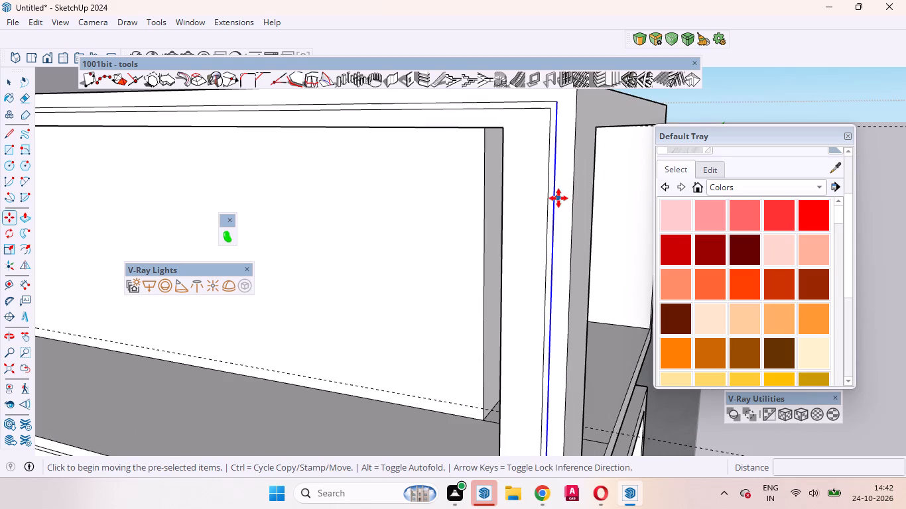
{"action": "left_click", "coordinate": [554, 199]}
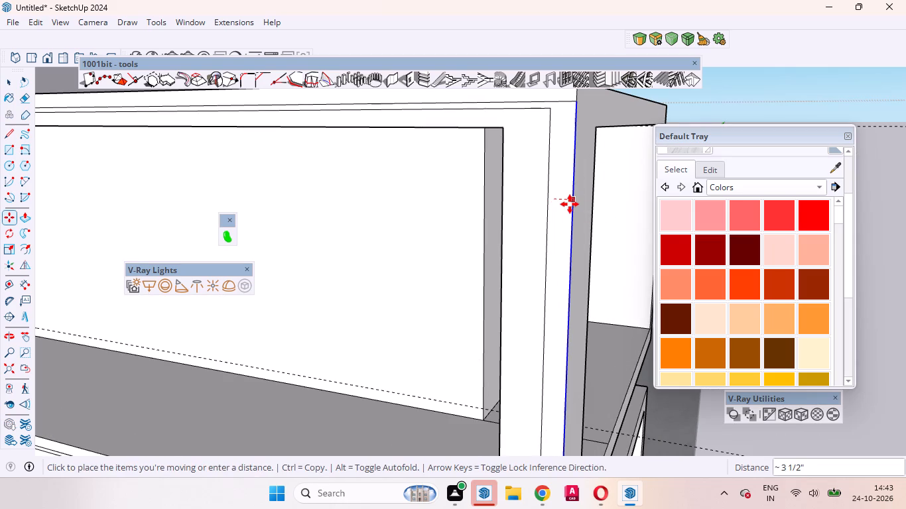
{"action": "left_click", "coordinate": [571, 205]}
{"action": "key", "text": "space"}
Move the strip's inner vertical line on the open-side post outward by about 4 15/16" onto the same outer edge.
{"action": "left_click", "coordinate": [546, 219]}
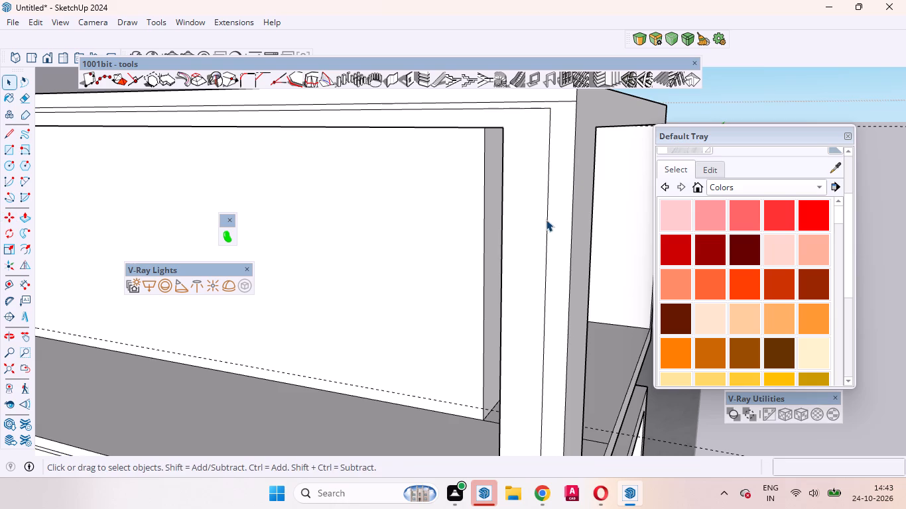
{"action": "key", "text": "m"}
{"action": "left_click", "coordinate": [550, 222]}
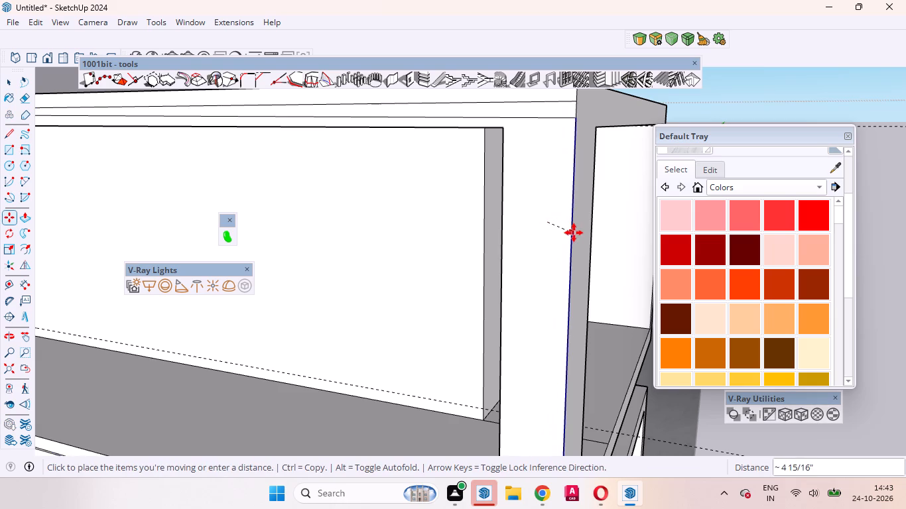
{"action": "left_click", "coordinate": [573, 227]}
{"action": "key", "text": "space"}
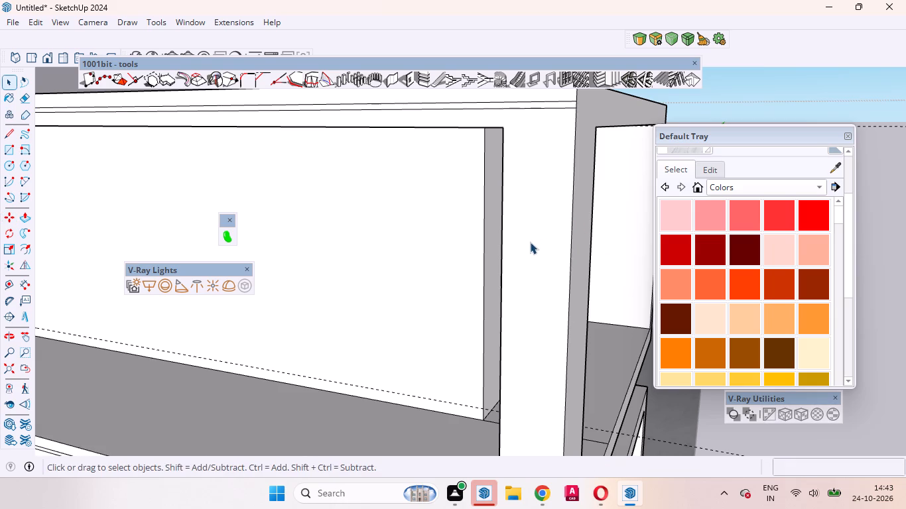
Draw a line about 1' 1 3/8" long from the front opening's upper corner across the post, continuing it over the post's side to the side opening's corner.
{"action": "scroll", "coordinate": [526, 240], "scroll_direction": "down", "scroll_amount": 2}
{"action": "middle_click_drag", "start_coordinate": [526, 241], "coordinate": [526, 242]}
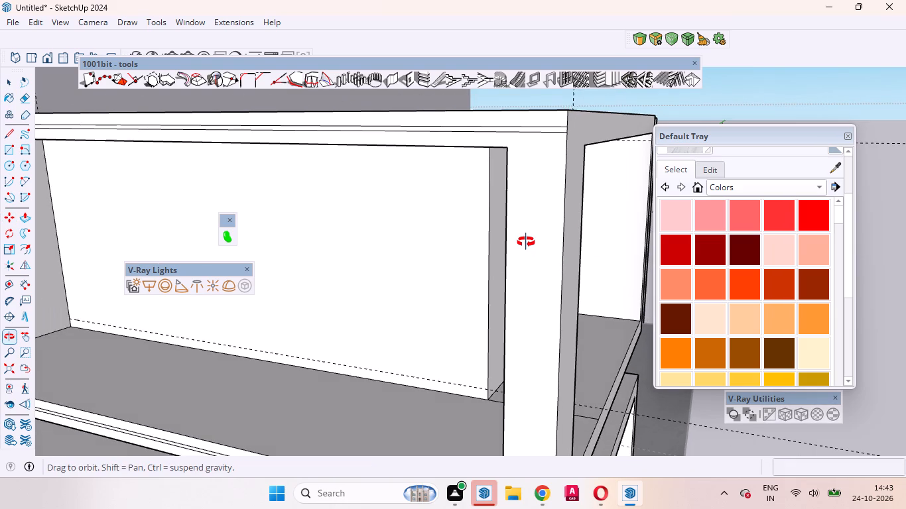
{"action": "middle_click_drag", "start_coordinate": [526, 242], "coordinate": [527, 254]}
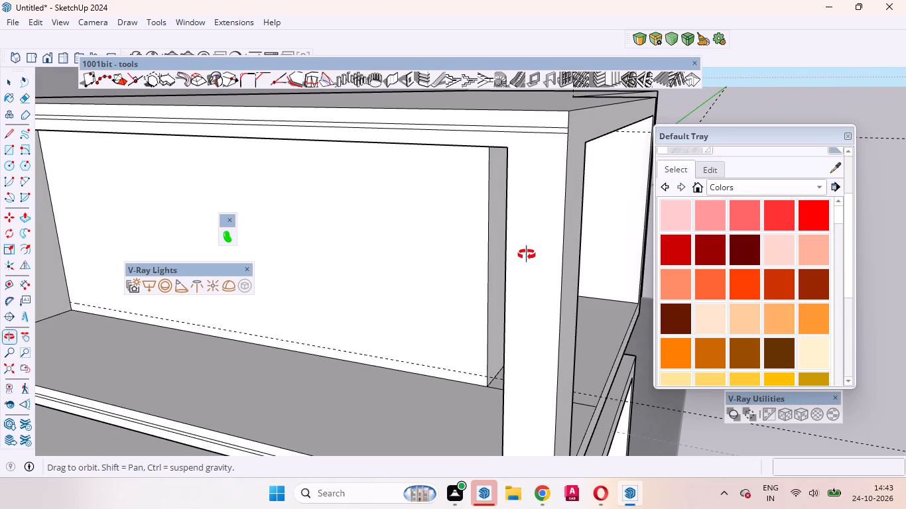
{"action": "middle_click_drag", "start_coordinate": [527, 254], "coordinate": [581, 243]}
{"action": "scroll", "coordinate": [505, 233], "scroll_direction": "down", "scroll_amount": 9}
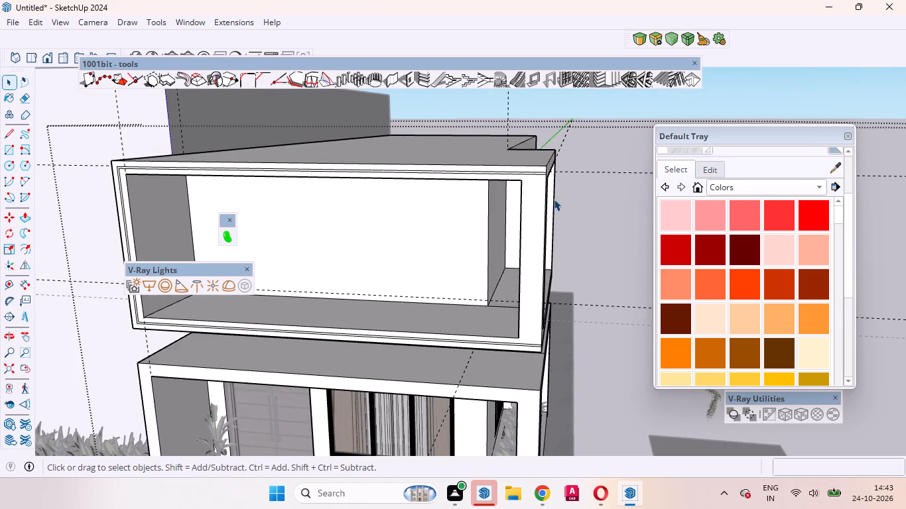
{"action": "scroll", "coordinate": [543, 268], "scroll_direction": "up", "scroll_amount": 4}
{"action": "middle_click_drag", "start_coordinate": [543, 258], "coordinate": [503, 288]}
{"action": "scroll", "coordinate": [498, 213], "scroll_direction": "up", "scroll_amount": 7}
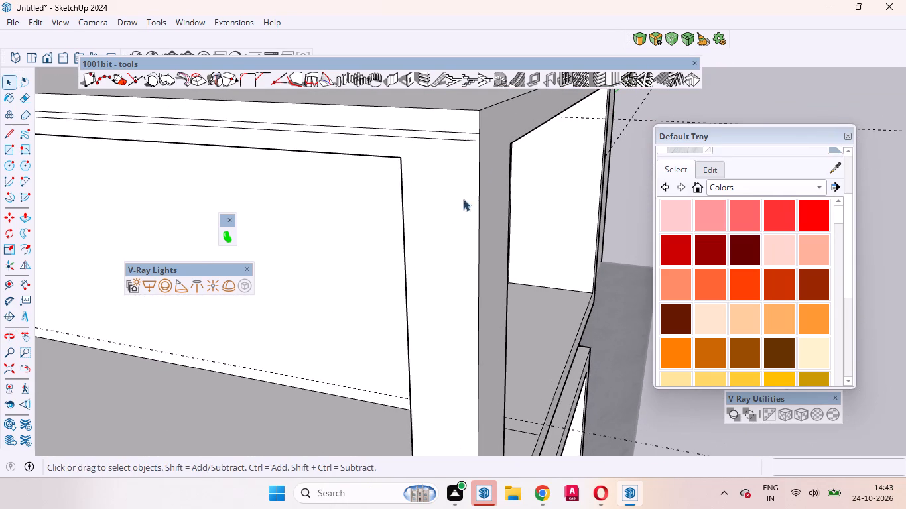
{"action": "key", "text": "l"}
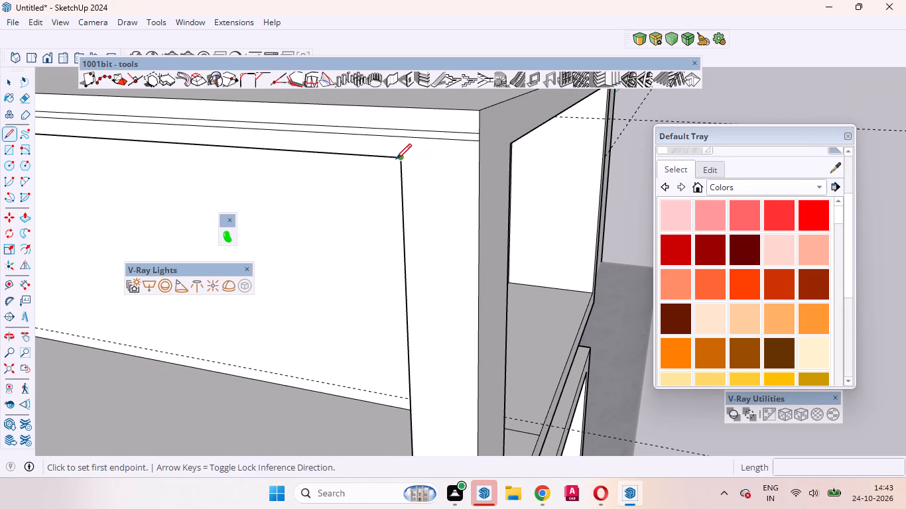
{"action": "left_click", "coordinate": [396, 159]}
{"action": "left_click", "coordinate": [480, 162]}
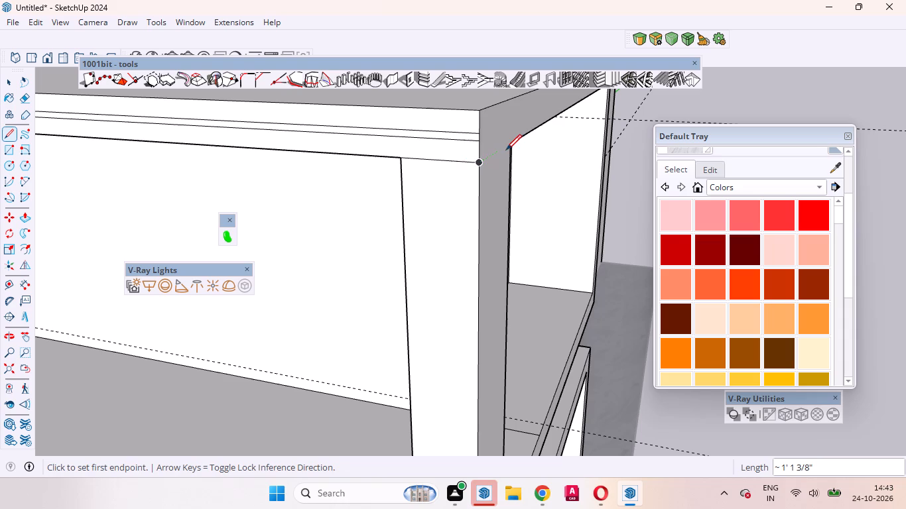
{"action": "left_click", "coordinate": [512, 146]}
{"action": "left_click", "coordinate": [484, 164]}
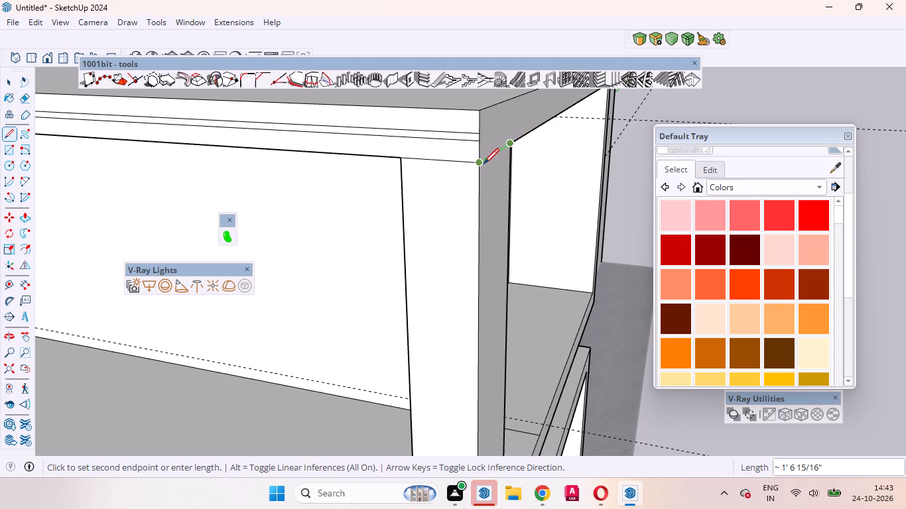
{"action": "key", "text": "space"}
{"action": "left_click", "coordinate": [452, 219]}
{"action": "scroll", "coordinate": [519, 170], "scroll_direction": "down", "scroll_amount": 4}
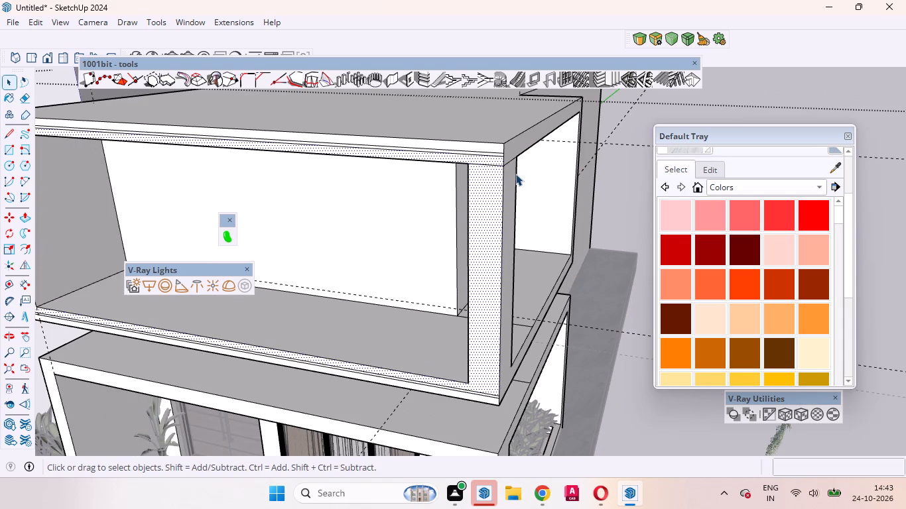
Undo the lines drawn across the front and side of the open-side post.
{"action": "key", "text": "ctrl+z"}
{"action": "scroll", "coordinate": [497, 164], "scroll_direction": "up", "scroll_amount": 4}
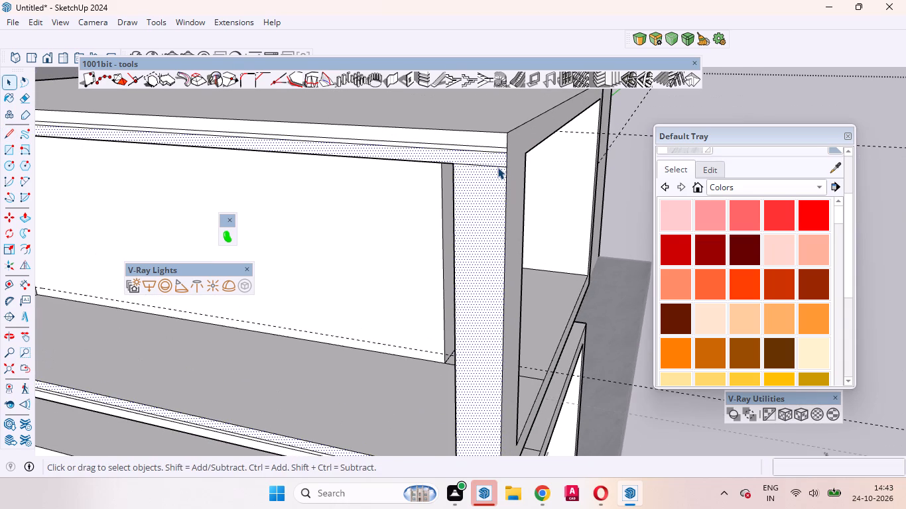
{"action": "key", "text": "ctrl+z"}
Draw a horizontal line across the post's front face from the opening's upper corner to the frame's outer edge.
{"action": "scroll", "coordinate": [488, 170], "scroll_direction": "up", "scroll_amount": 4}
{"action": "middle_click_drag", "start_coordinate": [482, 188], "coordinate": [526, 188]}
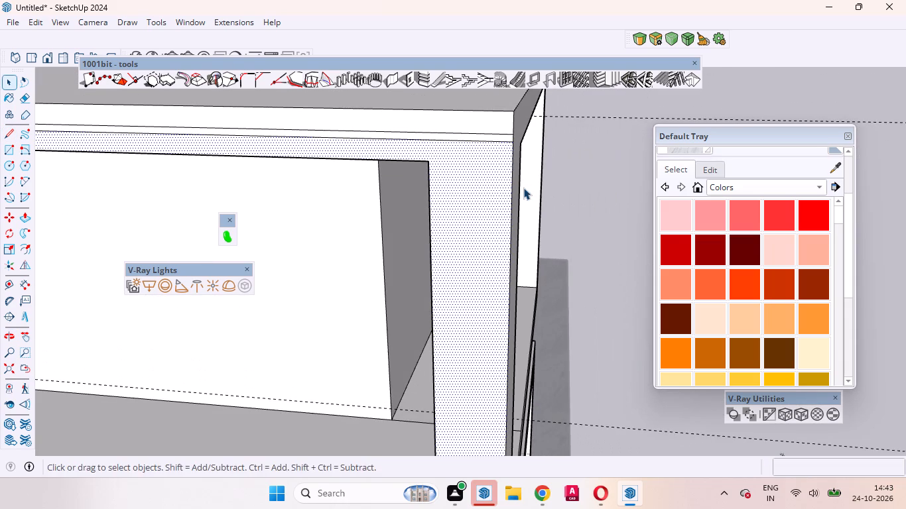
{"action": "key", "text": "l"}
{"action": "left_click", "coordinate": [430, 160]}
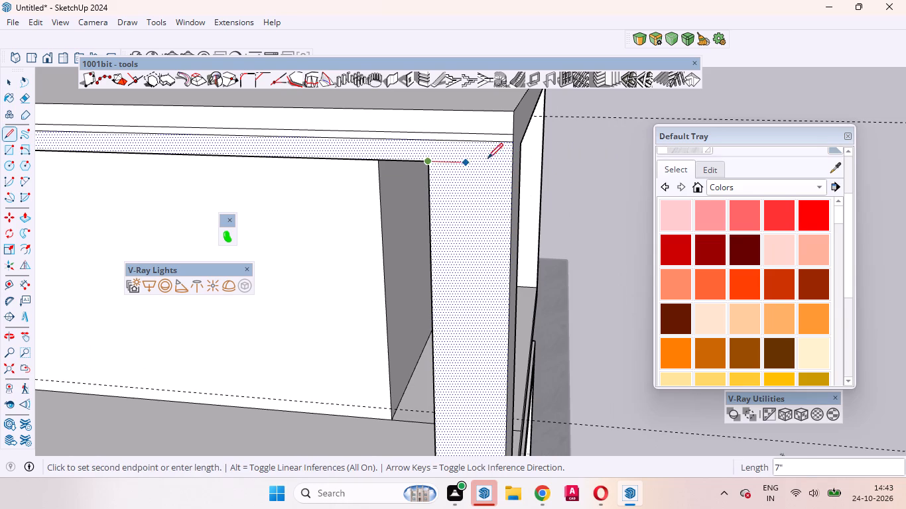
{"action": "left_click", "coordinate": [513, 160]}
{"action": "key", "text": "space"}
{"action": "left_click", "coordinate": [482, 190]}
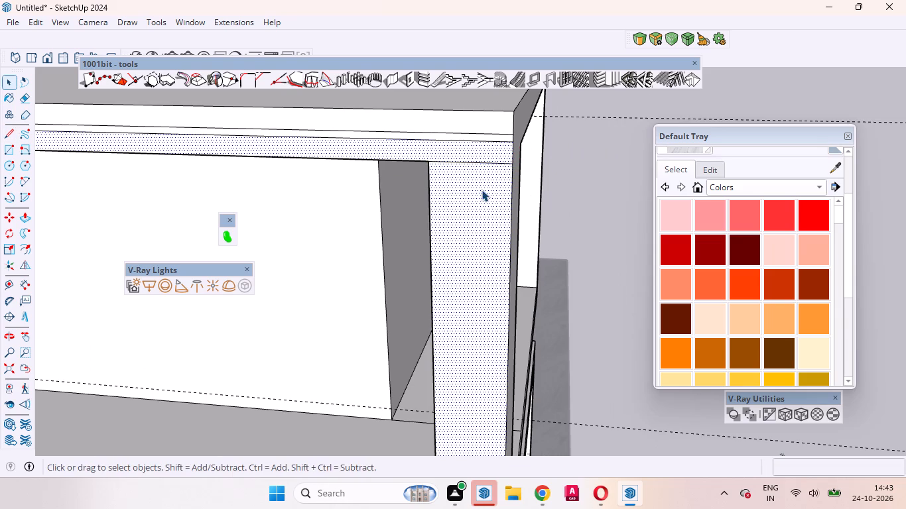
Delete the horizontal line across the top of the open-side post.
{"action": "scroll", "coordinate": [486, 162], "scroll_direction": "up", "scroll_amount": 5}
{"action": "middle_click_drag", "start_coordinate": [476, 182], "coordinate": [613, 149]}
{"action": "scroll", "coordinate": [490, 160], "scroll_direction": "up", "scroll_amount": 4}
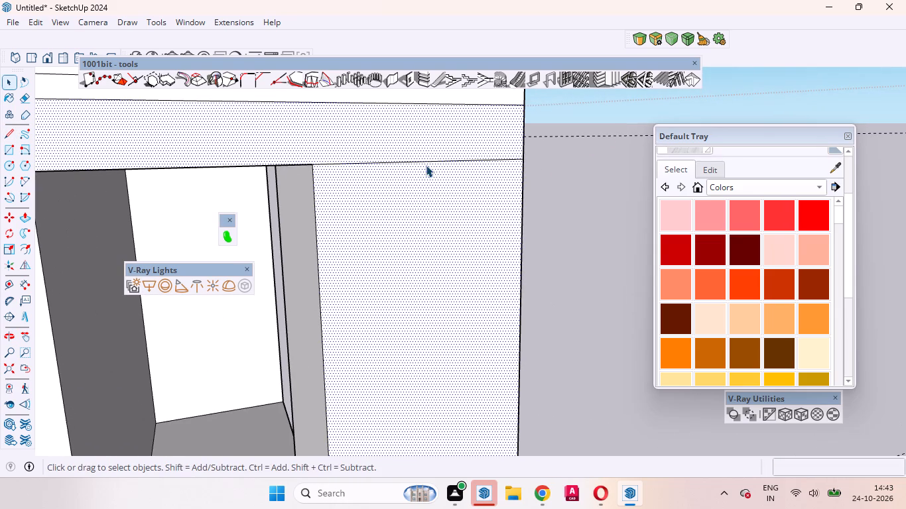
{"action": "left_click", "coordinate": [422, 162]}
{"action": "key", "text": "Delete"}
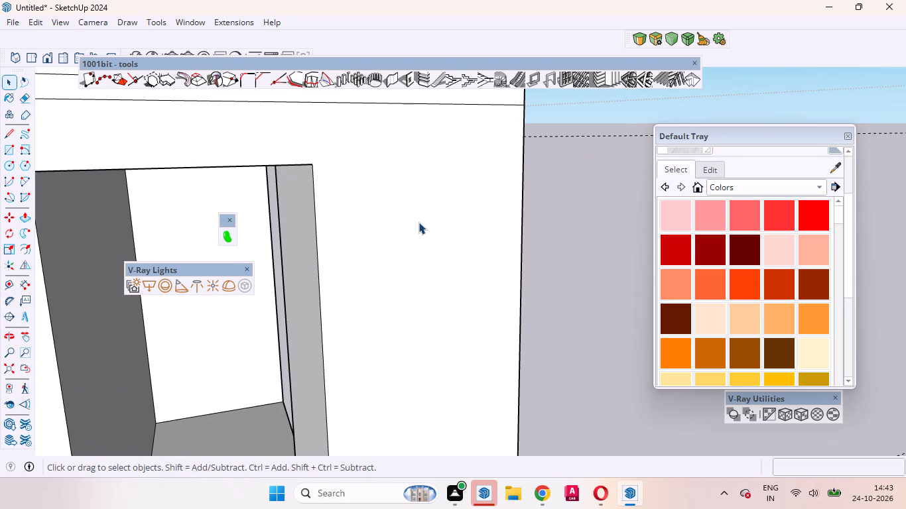
Draw a rectangle about 1' 1 3/8" by 7' 11 3/8" over the open-side post, from the opening's upper corner to the lower strip line.
{"action": "left_click", "coordinate": [417, 227]}
{"action": "key", "text": "r"}
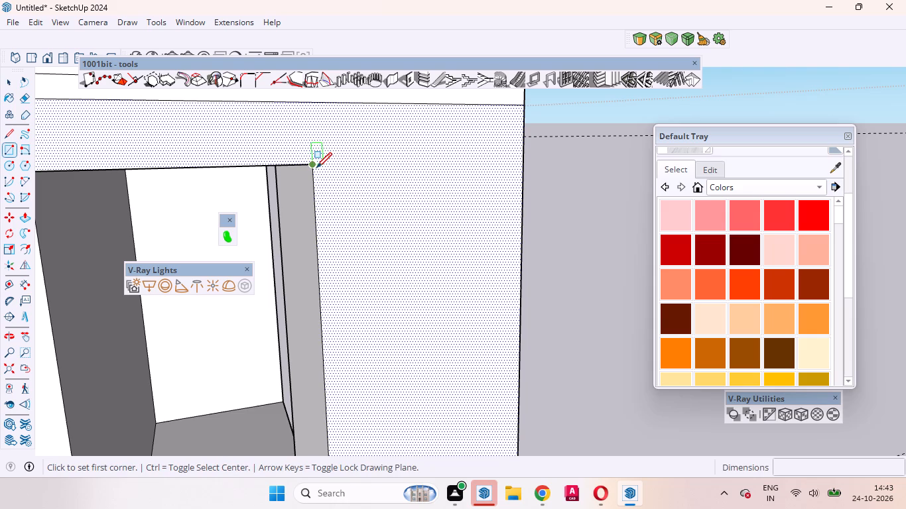
{"action": "left_click", "coordinate": [315, 164]}
{"action": "scroll", "coordinate": [383, 243], "scroll_direction": "down", "scroll_amount": 2}
{"action": "scroll", "coordinate": [383, 243], "scroll_direction": "up", "scroll_amount": 1}
{"action": "scroll", "coordinate": [383, 243], "scroll_direction": "down", "scroll_amount": 16}
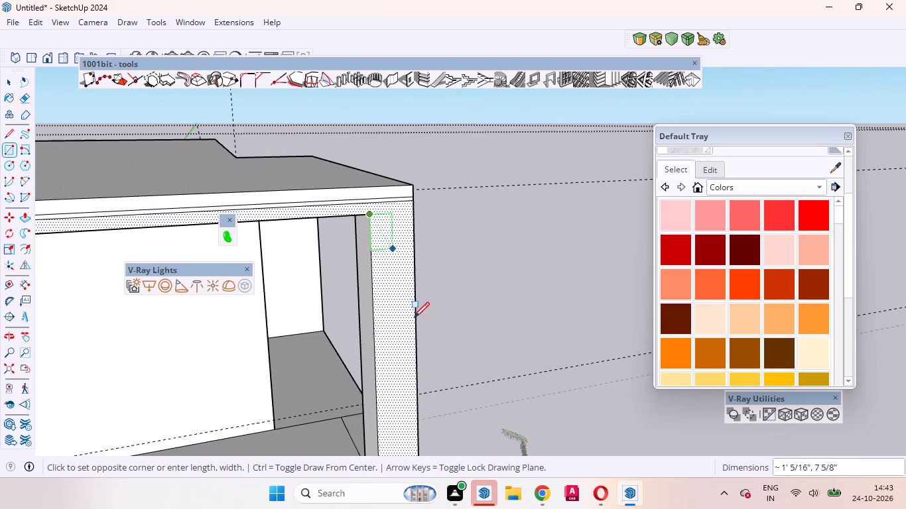
{"action": "scroll", "coordinate": [389, 306], "scroll_direction": "down", "scroll_amount": 11}
{"action": "scroll", "coordinate": [395, 368], "scroll_direction": "up", "scroll_amount": 15}
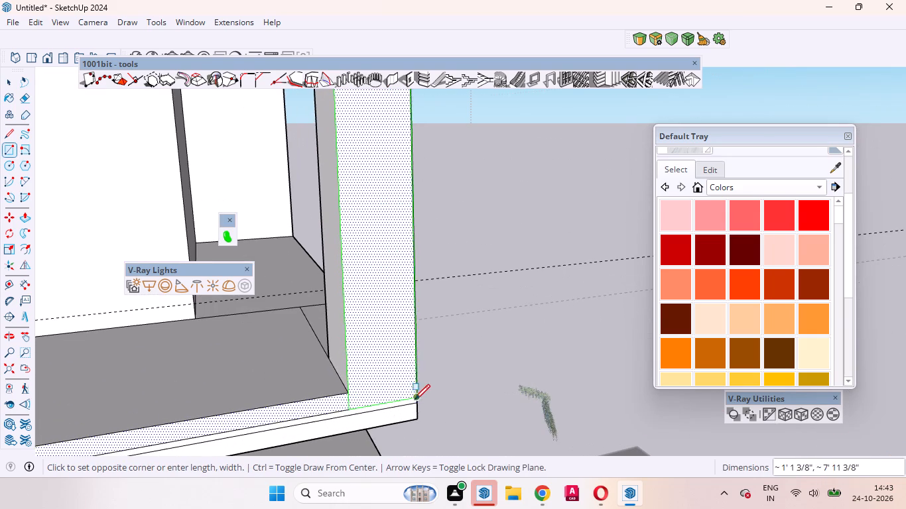
{"action": "left_click", "coordinate": [417, 394]}
{"action": "scroll", "coordinate": [397, 353], "scroll_direction": "down", "scroll_amount": 4}
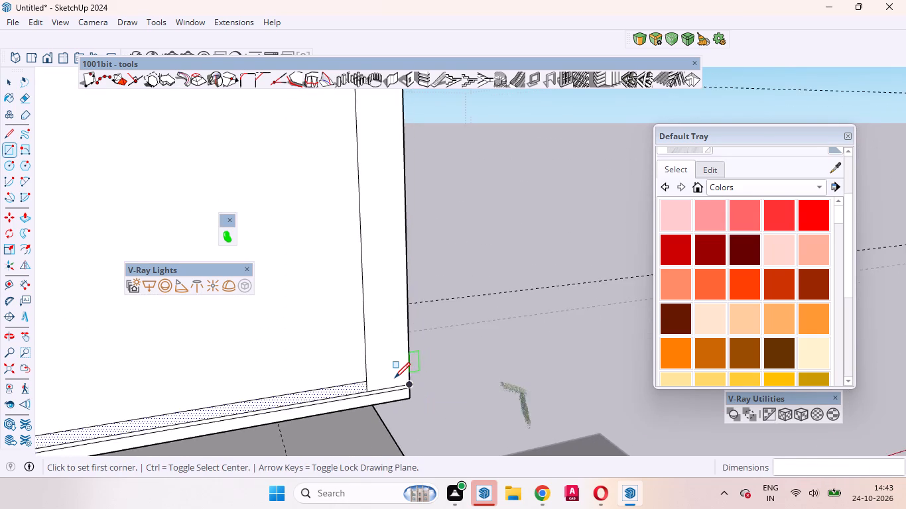
Undo the rectangle drawn over the open-side post.
{"action": "scroll", "coordinate": [395, 378], "scroll_direction": "down", "scroll_amount": 12}
{"action": "key", "text": "ctrl+z"}
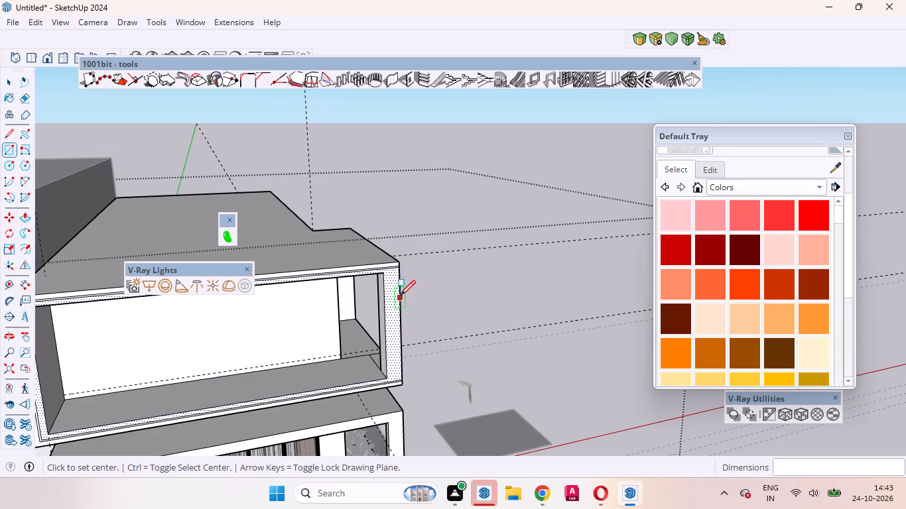
Draw a line about 1' 1 3/8" long across the post's front face, from the opening's upper corner to the outer edge.
{"action": "key", "text": "space"}
{"action": "scroll", "coordinate": [381, 274], "scroll_direction": "up", "scroll_amount": 11}
{"action": "middle_click_drag", "start_coordinate": [395, 302], "coordinate": [523, 164]}
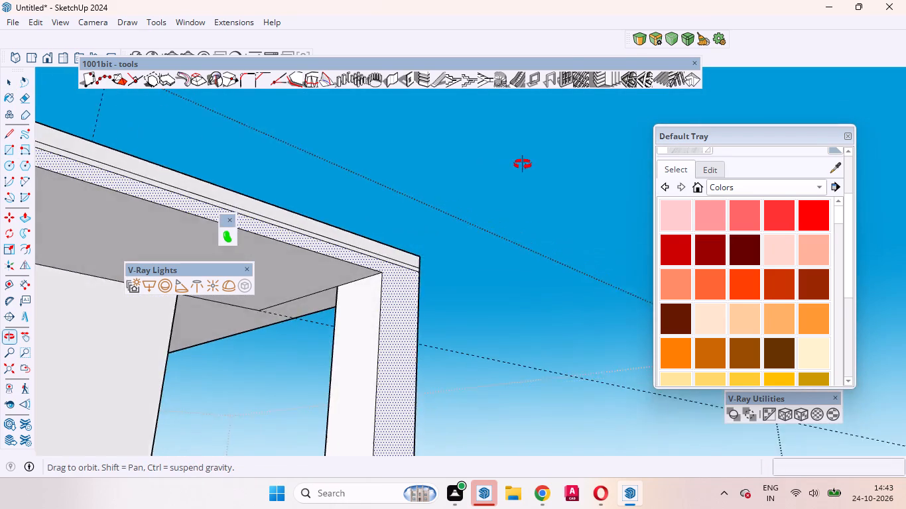
{"action": "middle_click_drag", "start_coordinate": [523, 164], "coordinate": [533, 164]}
{"action": "left_click", "coordinate": [374, 313]}
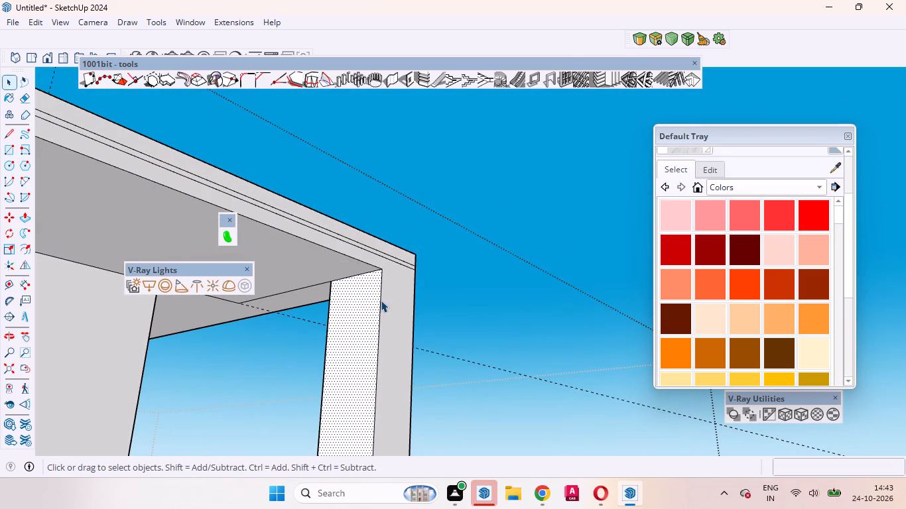
{"action": "key", "text": "l"}
{"action": "left_click", "coordinate": [383, 270]}
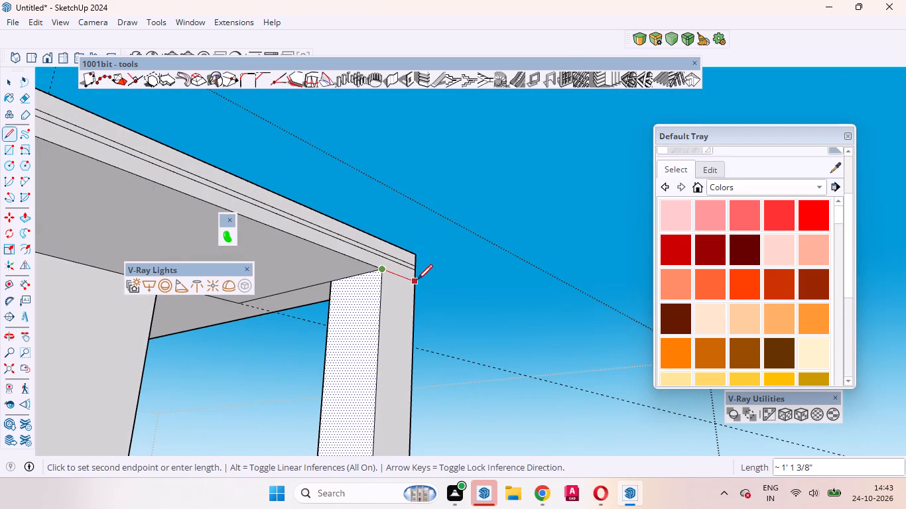
{"action": "left_click", "coordinate": [417, 280]}
{"action": "key", "text": "space"}
{"action": "left_click", "coordinate": [403, 302]}
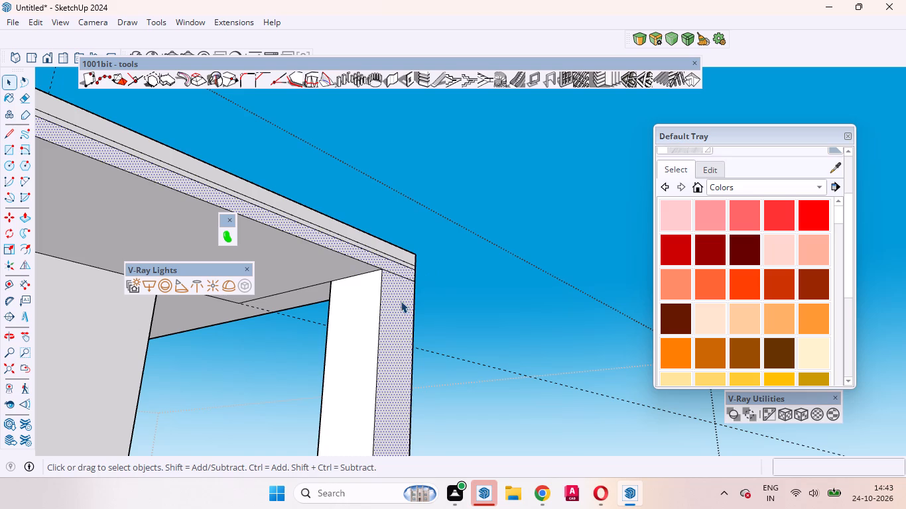
Draw a rectangle about 1' 3 1/2" by 3 3/8" at the front frame's upper outer corner, between the new line and the strip line.
{"action": "scroll", "coordinate": [406, 256], "scroll_direction": "up", "scroll_amount": 20}
{"action": "scroll", "coordinate": [406, 256], "scroll_direction": "up", "scroll_amount": 4}
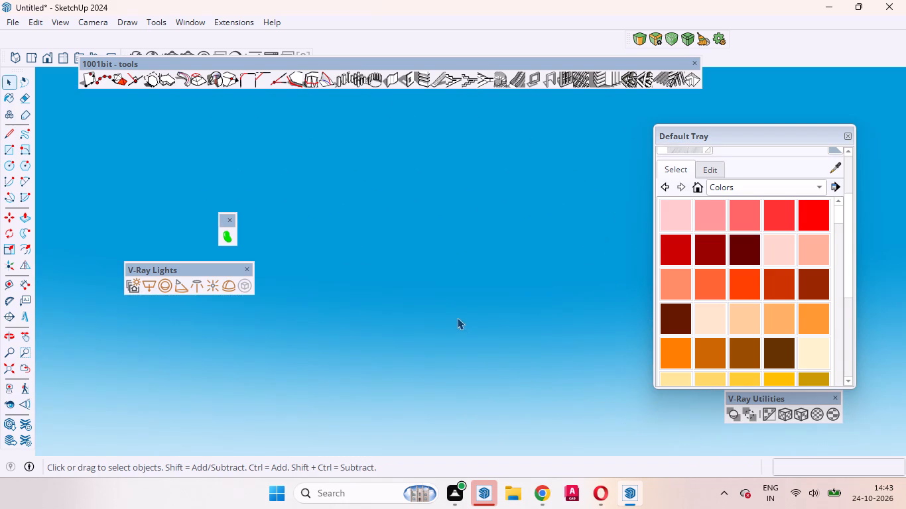
{"action": "scroll", "coordinate": [454, 315], "scroll_direction": "down", "scroll_amount": 5}
{"action": "middle_click_drag", "start_coordinate": [407, 304], "coordinate": [208, 414]}
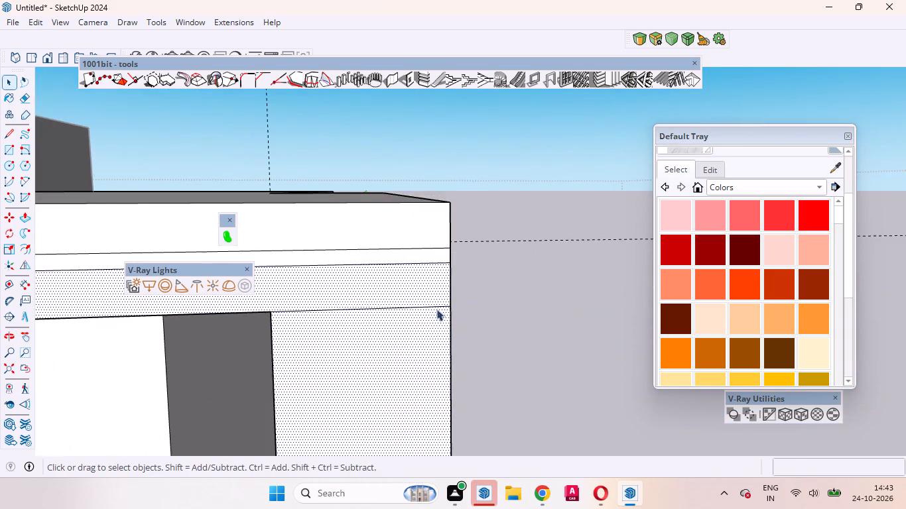
{"action": "scroll", "coordinate": [453, 300], "scroll_direction": "up", "scroll_amount": 5}
{"action": "scroll", "coordinate": [464, 298], "scroll_direction": "down", "scroll_amount": 4}
{"action": "scroll", "coordinate": [484, 292], "scroll_direction": "up", "scroll_amount": 11}
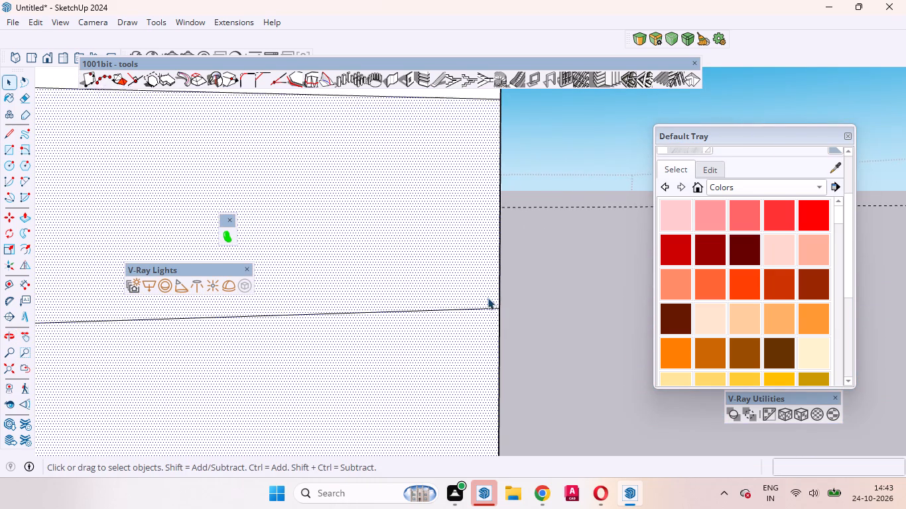
{"action": "scroll", "coordinate": [487, 298], "scroll_direction": "up", "scroll_amount": 7}
{"action": "scroll", "coordinate": [495, 304], "scroll_direction": "down", "scroll_amount": 5}
{"action": "scroll", "coordinate": [495, 304], "scroll_direction": "up", "scroll_amount": 1}
{"action": "scroll", "coordinate": [495, 304], "scroll_direction": "down", "scroll_amount": 16}
{"action": "scroll", "coordinate": [524, 301], "scroll_direction": "up", "scroll_amount": 1}
{"action": "scroll", "coordinate": [524, 301], "scroll_direction": "down", "scroll_amount": 8}
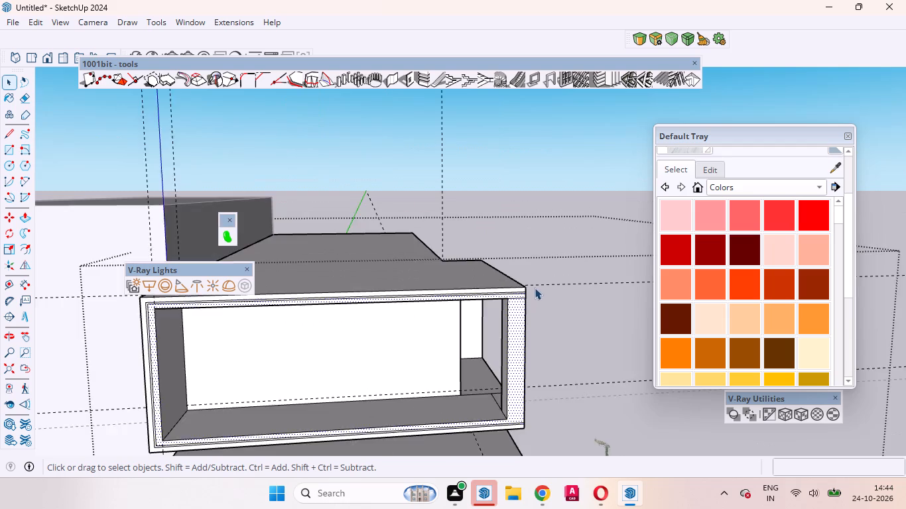
{"action": "scroll", "coordinate": [534, 301], "scroll_direction": "up", "scroll_amount": 2}
{"action": "middle_click_drag", "start_coordinate": [513, 308], "coordinate": [519, 293]}
{"action": "scroll", "coordinate": [513, 308], "scroll_direction": "up", "scroll_amount": 1}
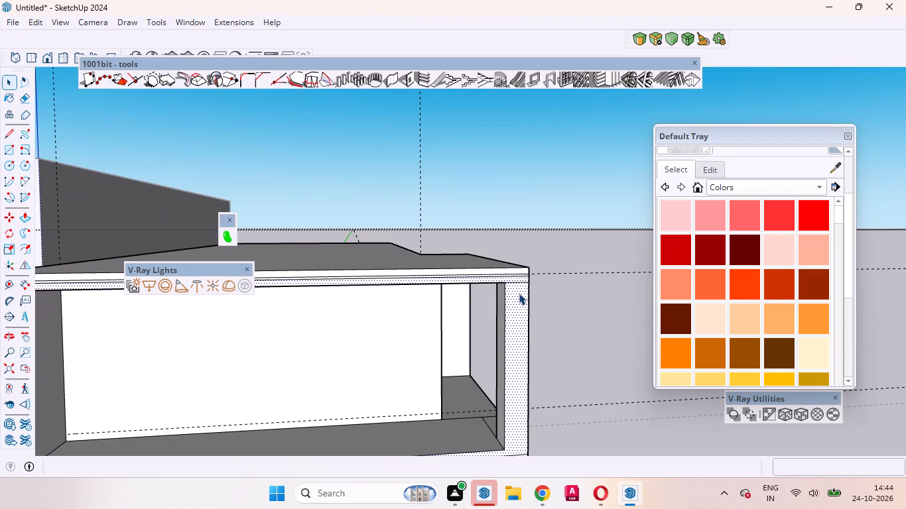
{"action": "key", "text": "r"}
{"action": "scroll", "coordinate": [518, 292], "scroll_direction": "up", "scroll_amount": 10}
{"action": "left_click", "coordinate": [546, 272]}
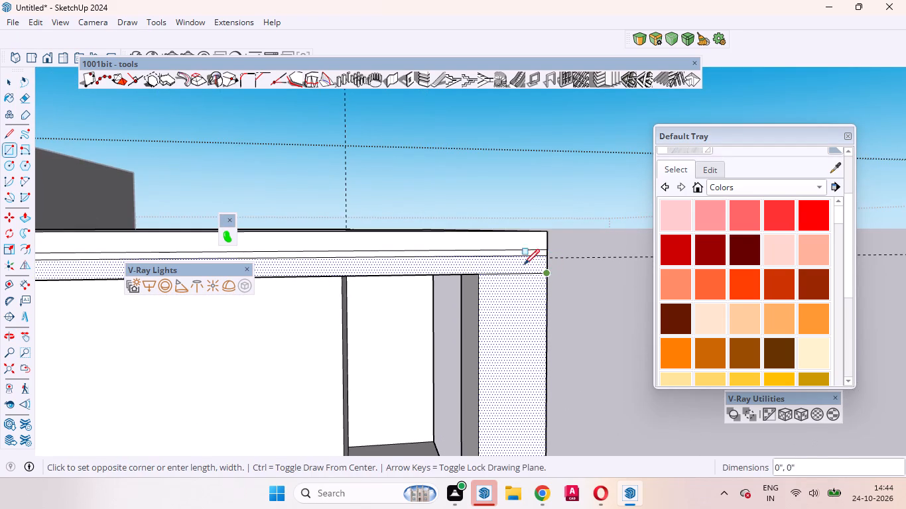
{"action": "left_click", "coordinate": [468, 259]}
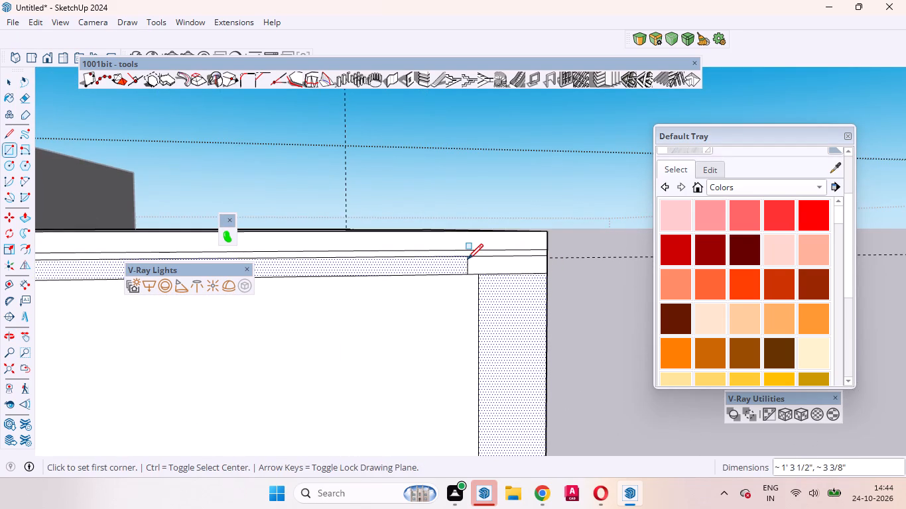
{"action": "key", "text": "space"}
Delete the face filling the front opening of the upper framed box.
{"action": "left_click", "coordinate": [500, 317]}
{"action": "left_click", "coordinate": [402, 331]}
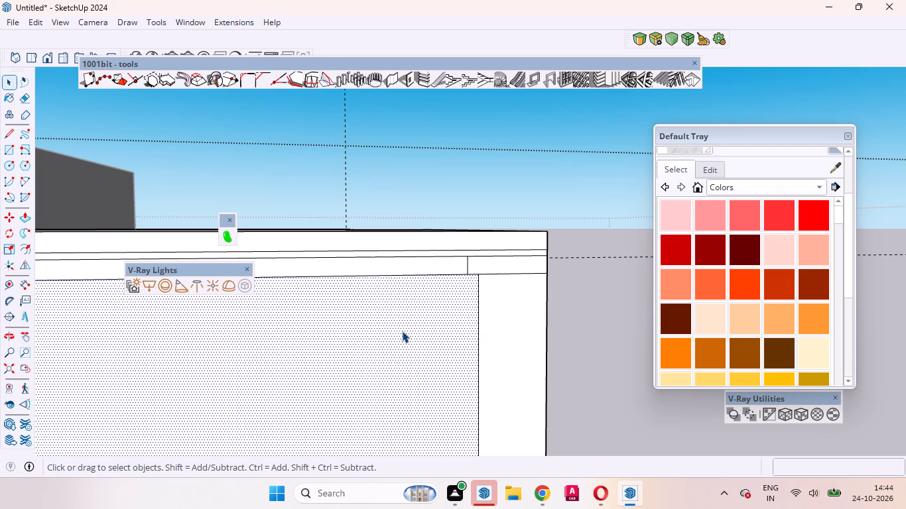
{"action": "key", "text": "Delete"}
{"action": "left_click", "coordinate": [501, 343]}
Draw a line across the top of the post's side face, from its front edge to the side opening's upper corner.
{"action": "scroll", "coordinate": [502, 283], "scroll_direction": "down", "scroll_amount": 11}
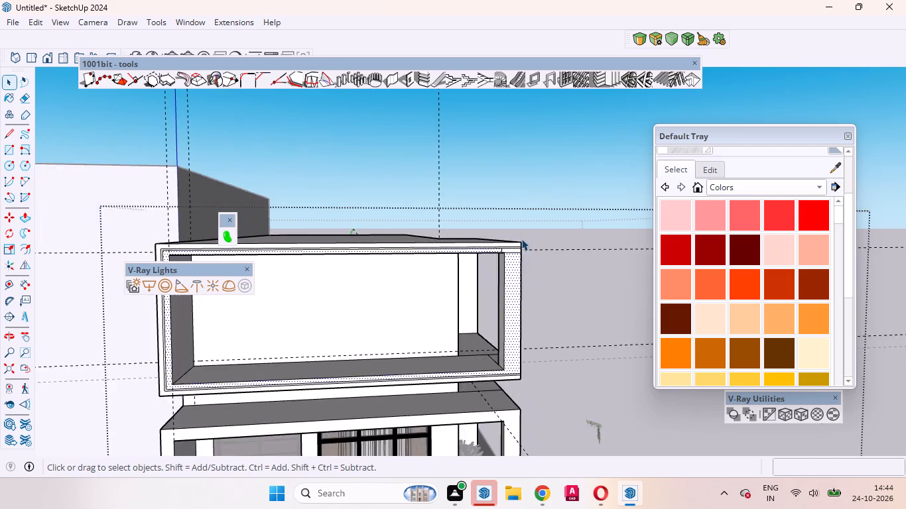
{"action": "scroll", "coordinate": [521, 239], "scroll_direction": "down", "scroll_amount": 2}
{"action": "scroll", "coordinate": [525, 263], "scroll_direction": "up", "scroll_amount": 14}
{"action": "middle_click_drag", "start_coordinate": [505, 241], "coordinate": [424, 300]}
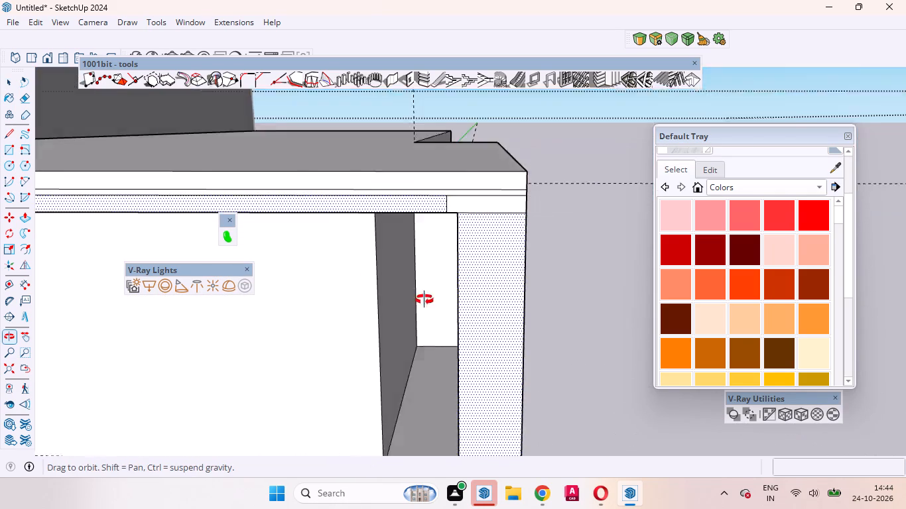
{"action": "middle_click_drag", "start_coordinate": [424, 300], "coordinate": [193, 299]}
{"action": "scroll", "coordinate": [574, 260], "scroll_direction": "up", "scroll_amount": 4}
{"action": "scroll", "coordinate": [532, 272], "scroll_direction": "down", "scroll_amount": 5}
{"action": "middle_click_drag", "start_coordinate": [535, 276], "coordinate": [466, 296]}
{"action": "scroll", "coordinate": [466, 296], "scroll_direction": "up", "scroll_amount": 1}
{"action": "scroll", "coordinate": [501, 264], "scroll_direction": "down", "scroll_amount": 12}
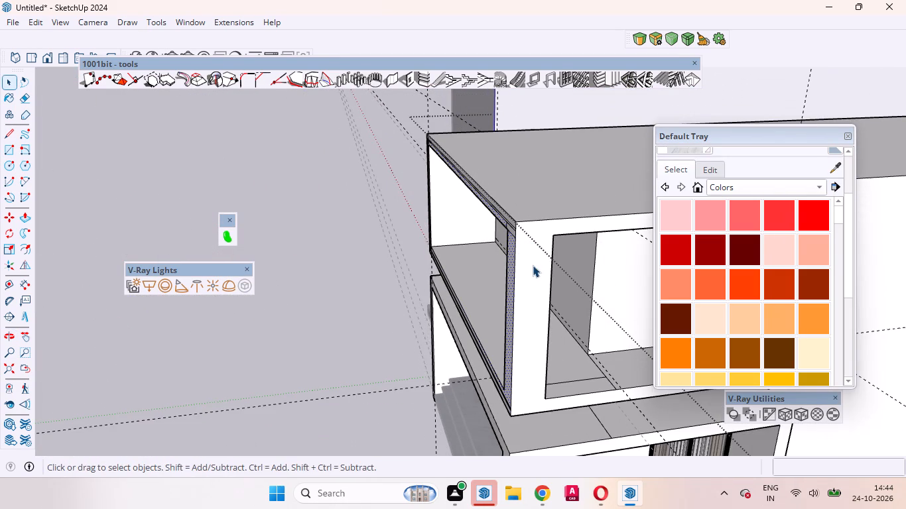
{"action": "key", "text": "l"}
{"action": "scroll", "coordinate": [532, 265], "scroll_direction": "up", "scroll_amount": 5}
{"action": "left_click", "coordinate": [503, 219]}
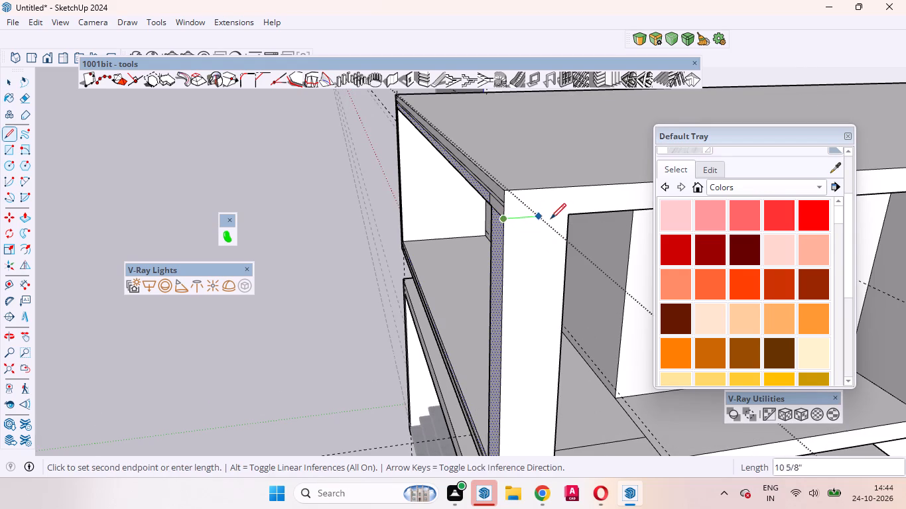
{"action": "left_click", "coordinate": [565, 219]}
{"action": "scroll", "coordinate": [527, 268], "scroll_direction": "down", "scroll_amount": 9}
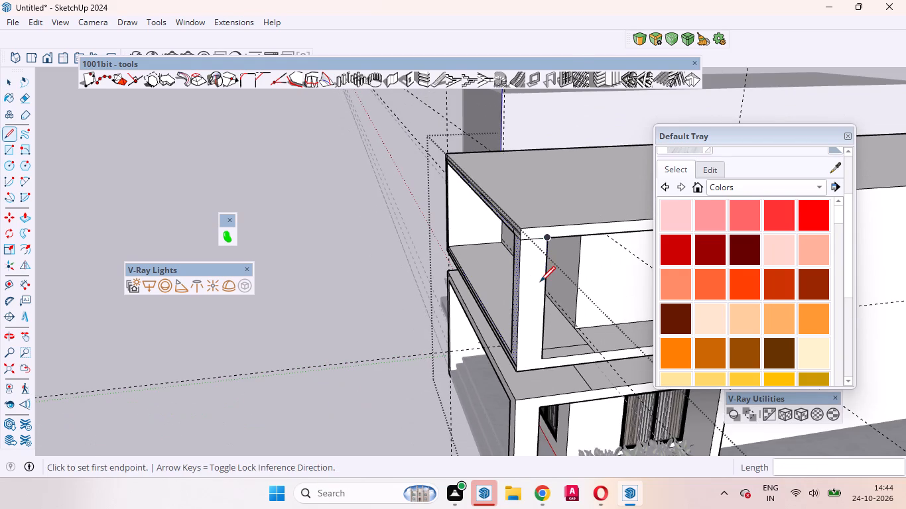
{"action": "key", "text": "space"}
{"action": "left_click", "coordinate": [535, 286]}
Draw a rectangle about 1' 6 15/16" by 8" on the side face's upper corner, from the new line to the roof edge.
{"action": "scroll", "coordinate": [535, 246], "scroll_direction": "up", "scroll_amount": 12}
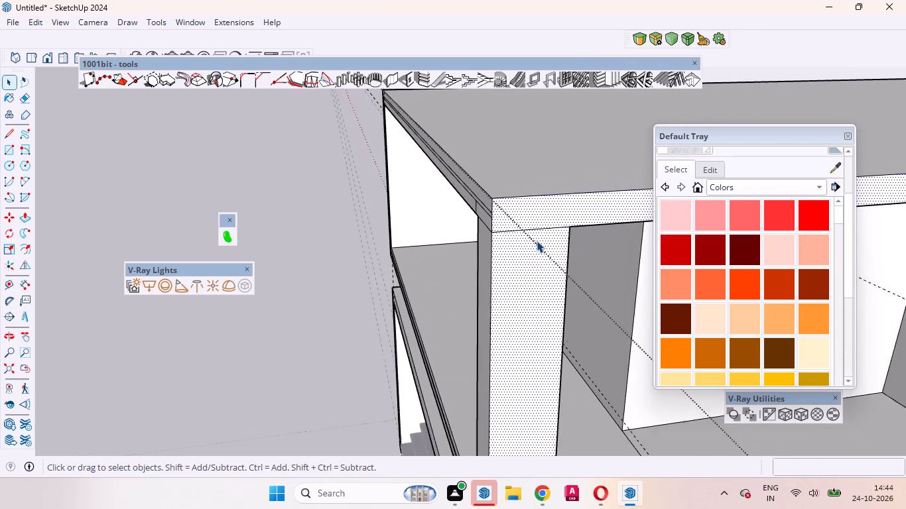
{"action": "scroll", "coordinate": [537, 241], "scroll_direction": "up", "scroll_amount": 1}
{"action": "key", "text": "r"}
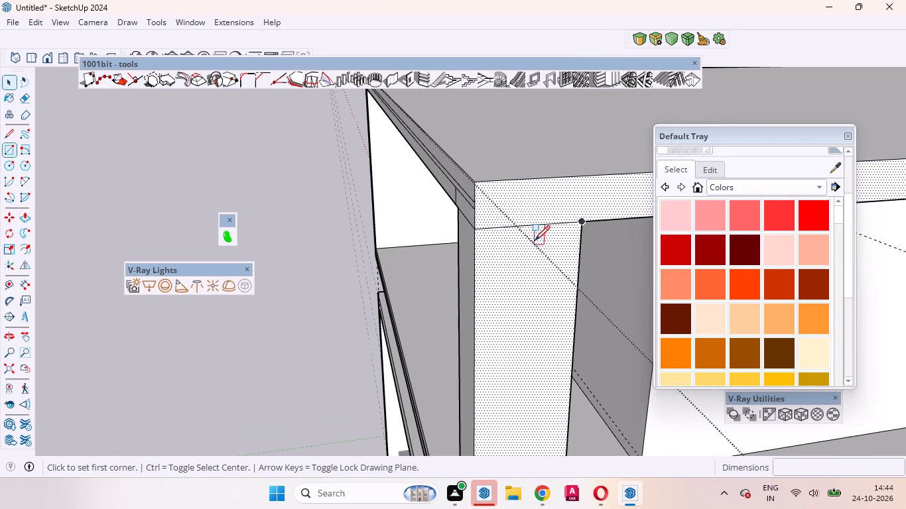
{"action": "left_click", "coordinate": [479, 227]}
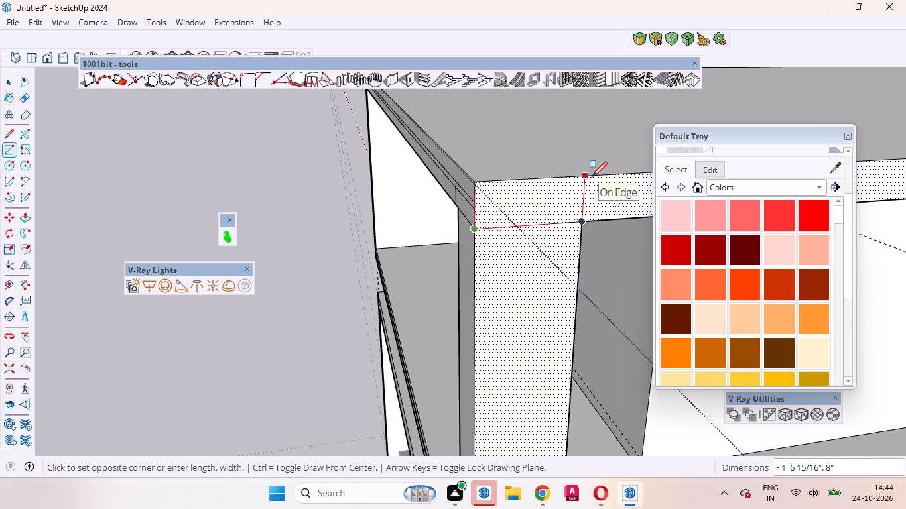
{"action": "left_click", "coordinate": [592, 177]}
{"action": "key", "text": "space"}
{"action": "left_click", "coordinate": [537, 264]}
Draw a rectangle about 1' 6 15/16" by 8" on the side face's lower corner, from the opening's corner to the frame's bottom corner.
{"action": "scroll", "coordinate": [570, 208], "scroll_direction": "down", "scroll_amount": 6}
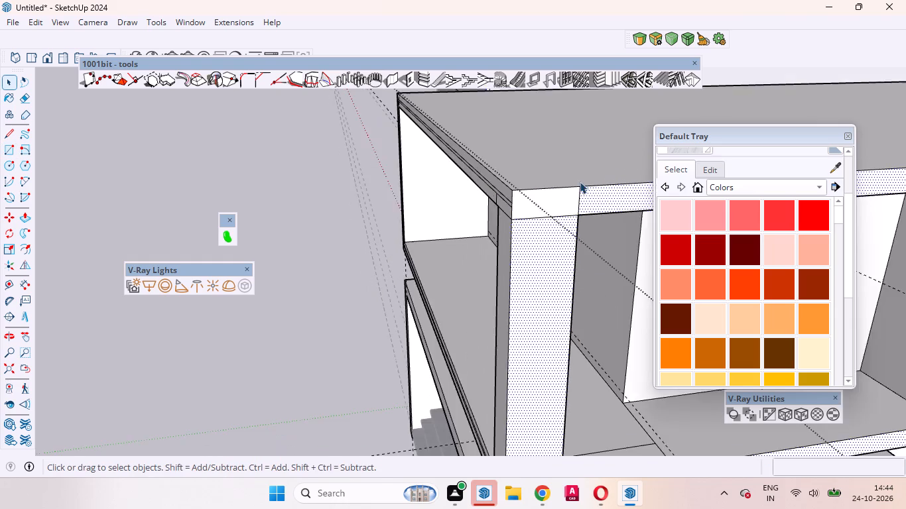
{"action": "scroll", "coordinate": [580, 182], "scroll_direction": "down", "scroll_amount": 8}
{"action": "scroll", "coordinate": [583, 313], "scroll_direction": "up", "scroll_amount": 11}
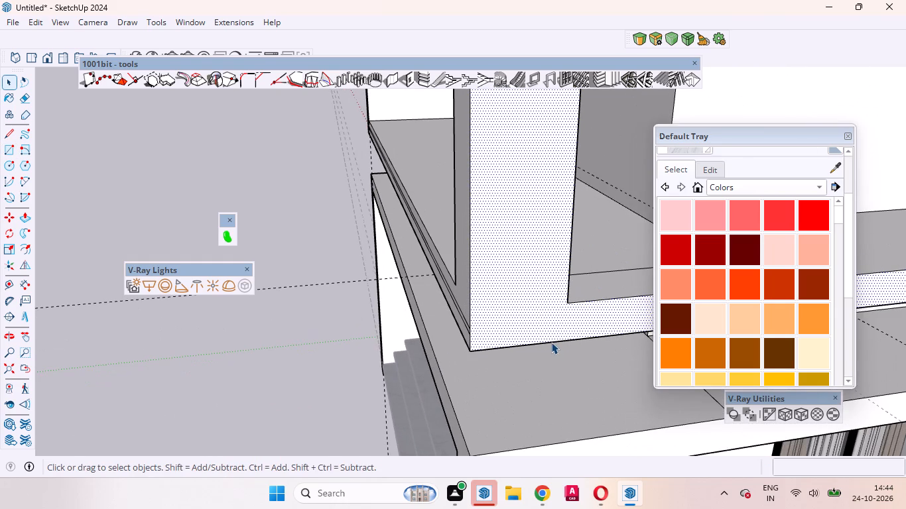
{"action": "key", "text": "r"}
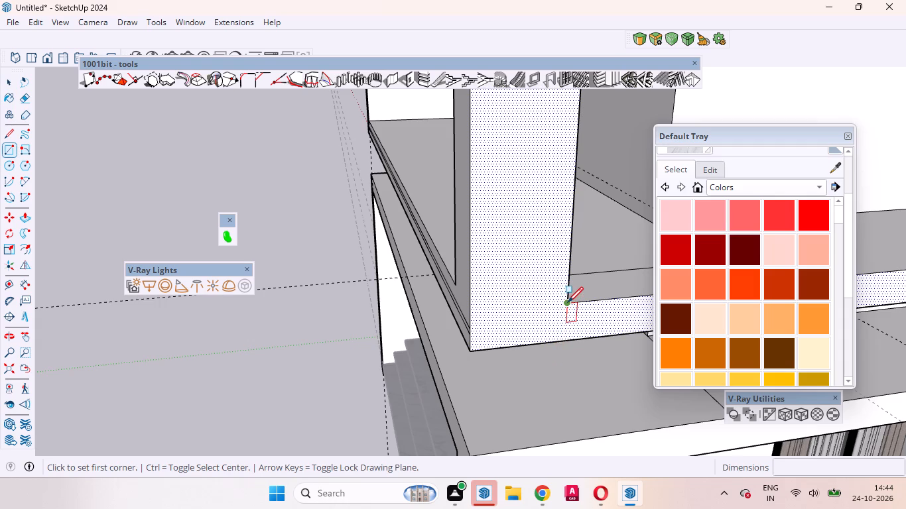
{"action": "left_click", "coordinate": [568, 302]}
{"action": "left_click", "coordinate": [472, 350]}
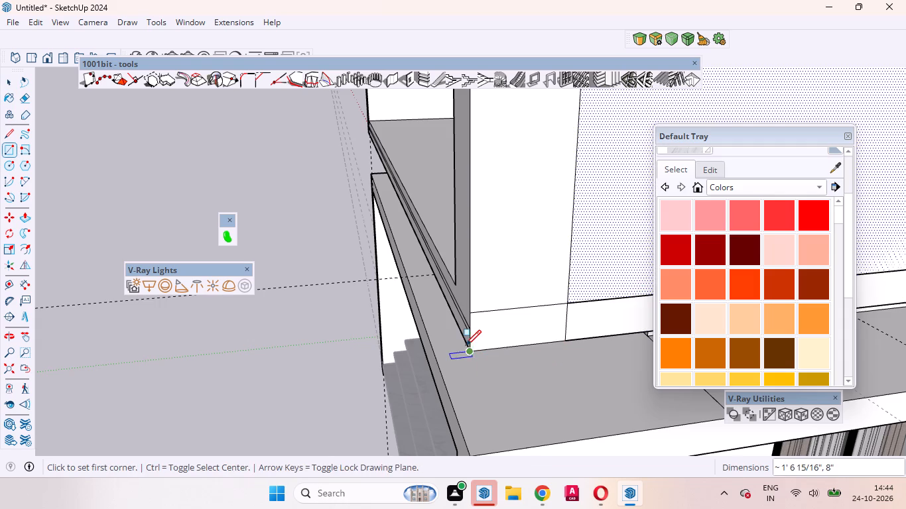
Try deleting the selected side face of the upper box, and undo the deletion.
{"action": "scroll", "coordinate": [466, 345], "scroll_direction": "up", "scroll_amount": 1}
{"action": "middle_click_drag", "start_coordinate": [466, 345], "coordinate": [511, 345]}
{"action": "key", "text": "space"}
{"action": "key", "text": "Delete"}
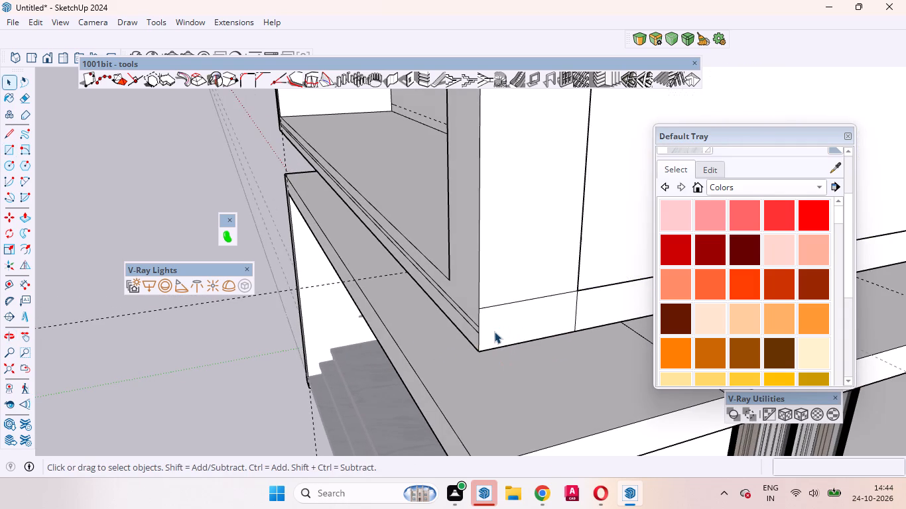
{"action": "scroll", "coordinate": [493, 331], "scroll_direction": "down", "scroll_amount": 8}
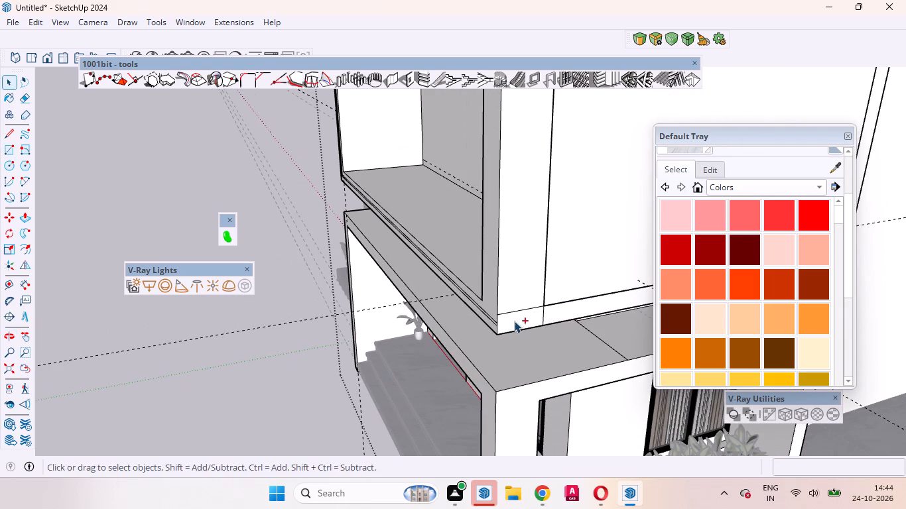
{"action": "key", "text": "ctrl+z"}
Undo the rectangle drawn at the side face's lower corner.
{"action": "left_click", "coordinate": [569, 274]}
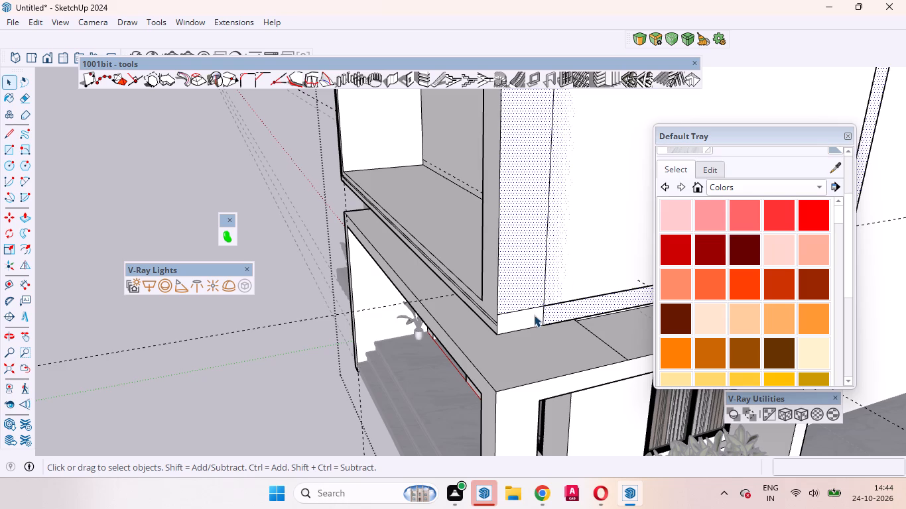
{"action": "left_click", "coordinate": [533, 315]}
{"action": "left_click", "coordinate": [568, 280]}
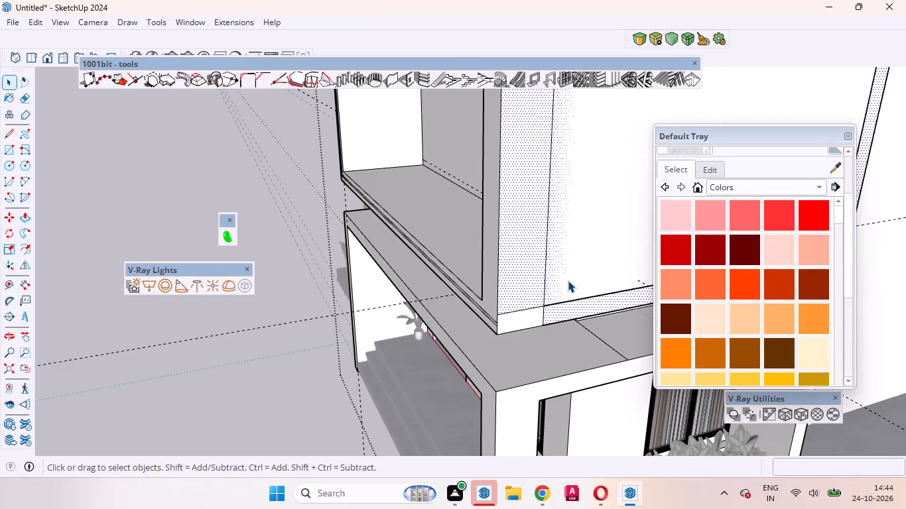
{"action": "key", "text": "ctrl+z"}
Select the upper box's side face and examine how it is divided around the open-side post.
{"action": "scroll", "coordinate": [525, 296], "scroll_direction": "down", "scroll_amount": 6}
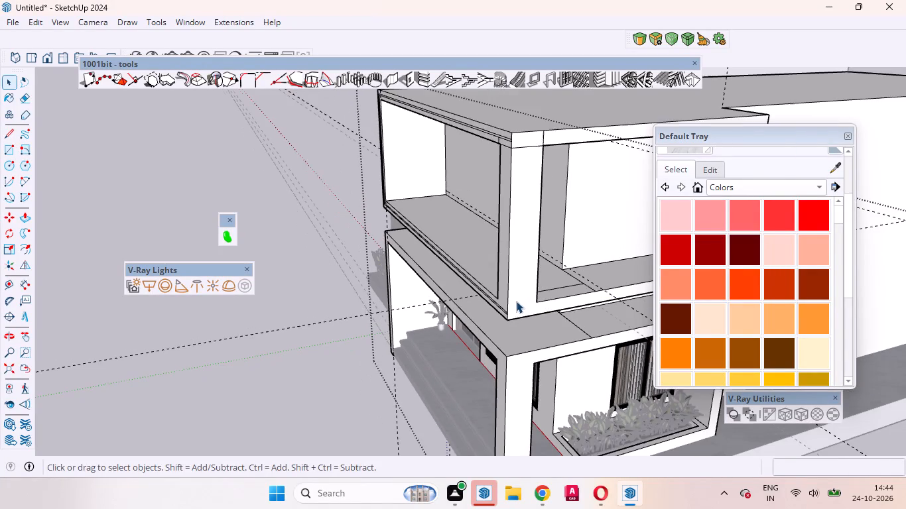
{"action": "scroll", "coordinate": [516, 301], "scroll_direction": "down", "scroll_amount": 4}
{"action": "left_click", "coordinate": [527, 239]}
{"action": "scroll", "coordinate": [527, 233], "scroll_direction": "up", "scroll_amount": 5}
{"action": "middle_click_drag", "start_coordinate": [527, 262], "coordinate": [523, 264]}
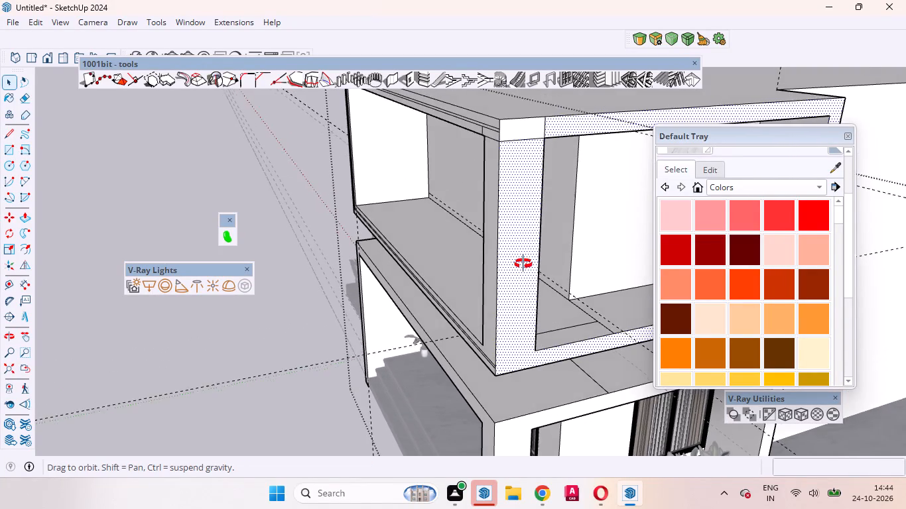
{"action": "middle_click_drag", "start_coordinate": [523, 264], "coordinate": [513, 264]}
{"action": "left_click", "coordinate": [513, 264]}
{"action": "scroll", "coordinate": [476, 278], "scroll_direction": "down", "scroll_amount": 5}
{"action": "middle_click_drag", "start_coordinate": [477, 365], "coordinate": [475, 277]}
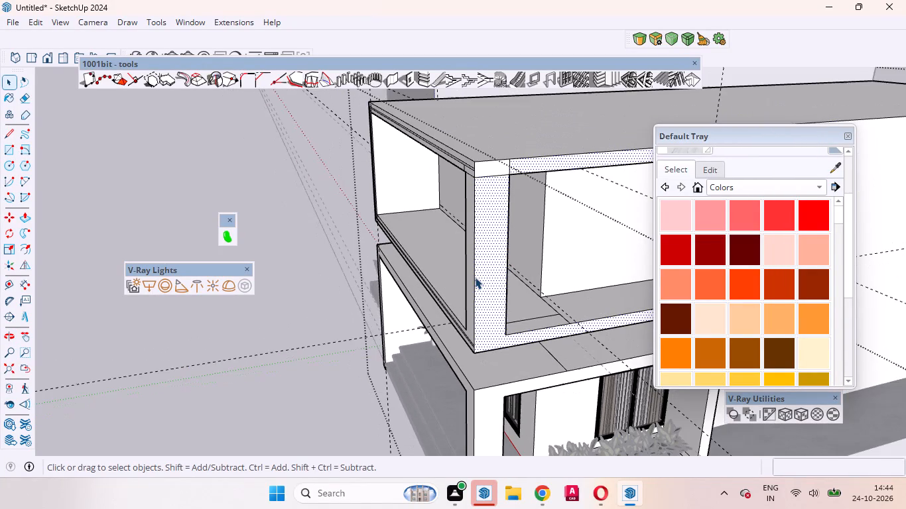
{"action": "middle_click_drag", "start_coordinate": [475, 277], "coordinate": [448, 373]}
{"action": "scroll", "coordinate": [448, 373], "scroll_direction": "up", "scroll_amount": 1}
{"action": "scroll", "coordinate": [435, 345], "scroll_direction": "down", "scroll_amount": 8}
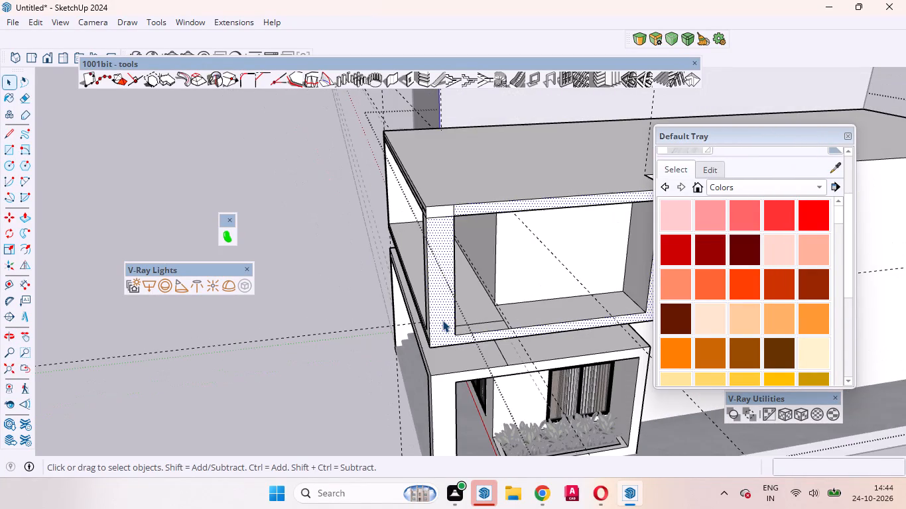
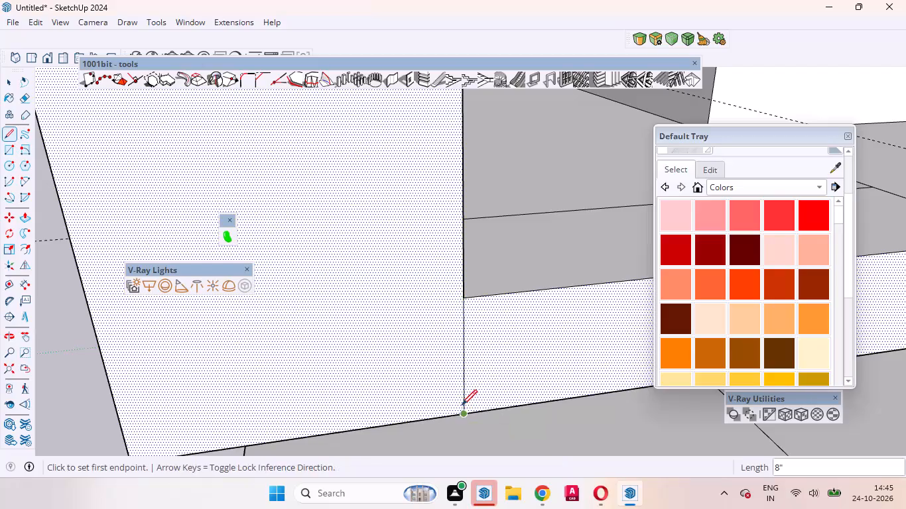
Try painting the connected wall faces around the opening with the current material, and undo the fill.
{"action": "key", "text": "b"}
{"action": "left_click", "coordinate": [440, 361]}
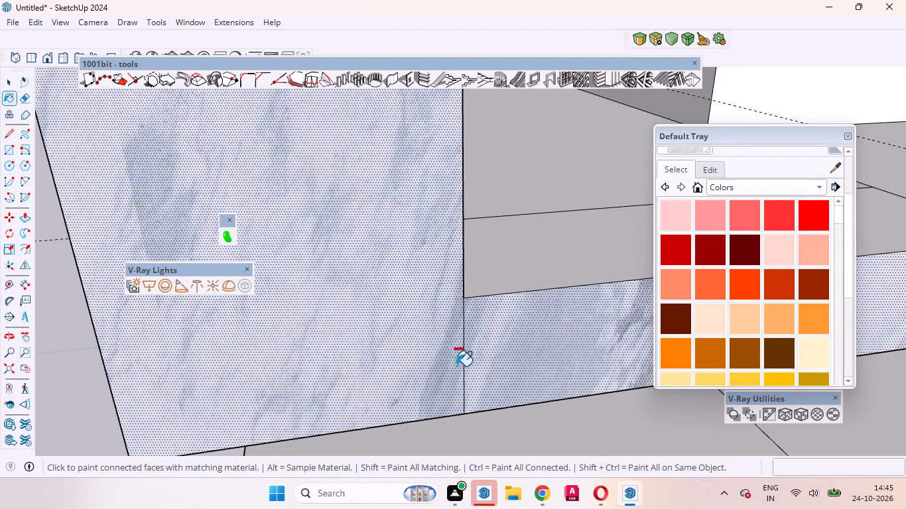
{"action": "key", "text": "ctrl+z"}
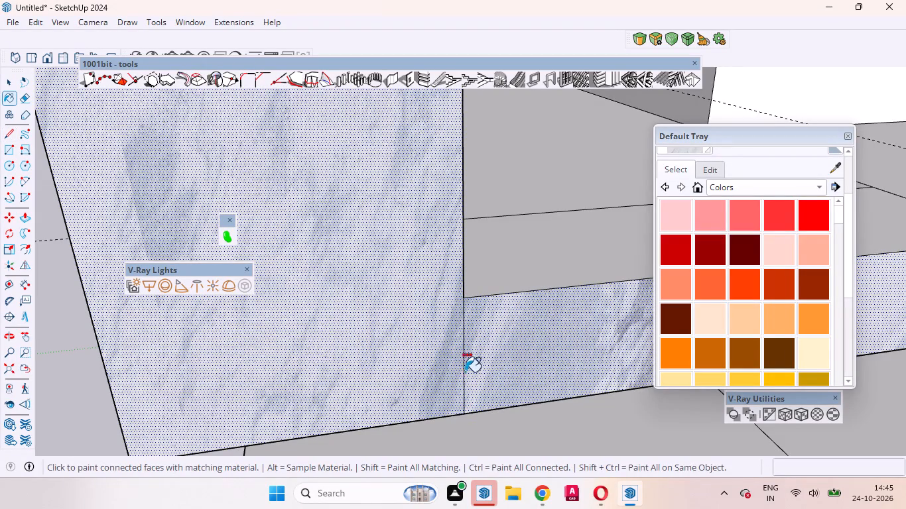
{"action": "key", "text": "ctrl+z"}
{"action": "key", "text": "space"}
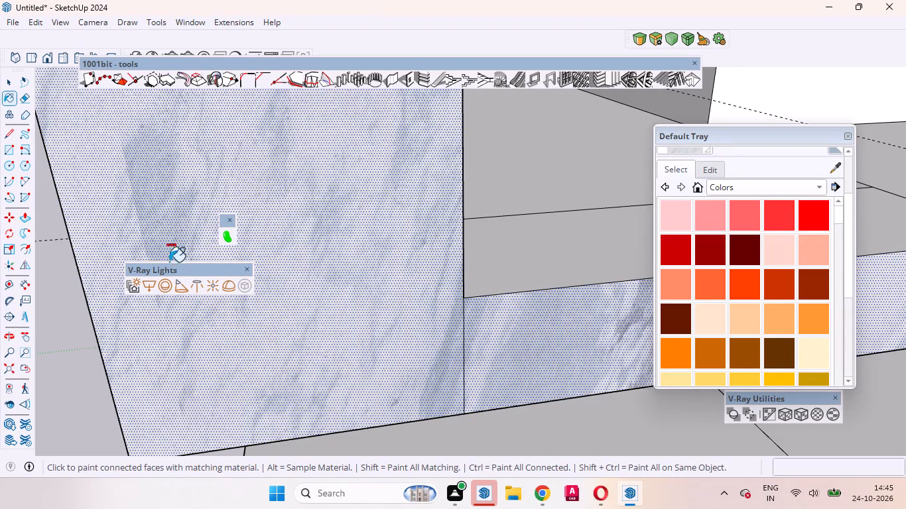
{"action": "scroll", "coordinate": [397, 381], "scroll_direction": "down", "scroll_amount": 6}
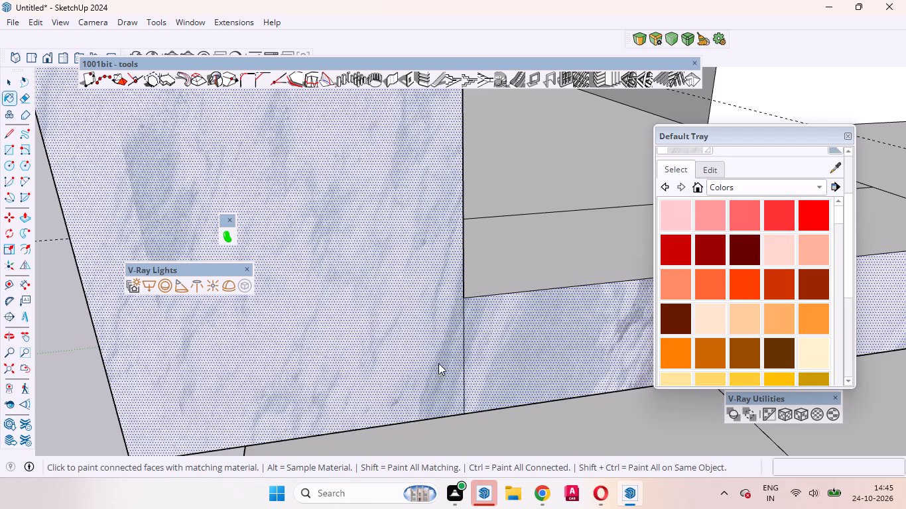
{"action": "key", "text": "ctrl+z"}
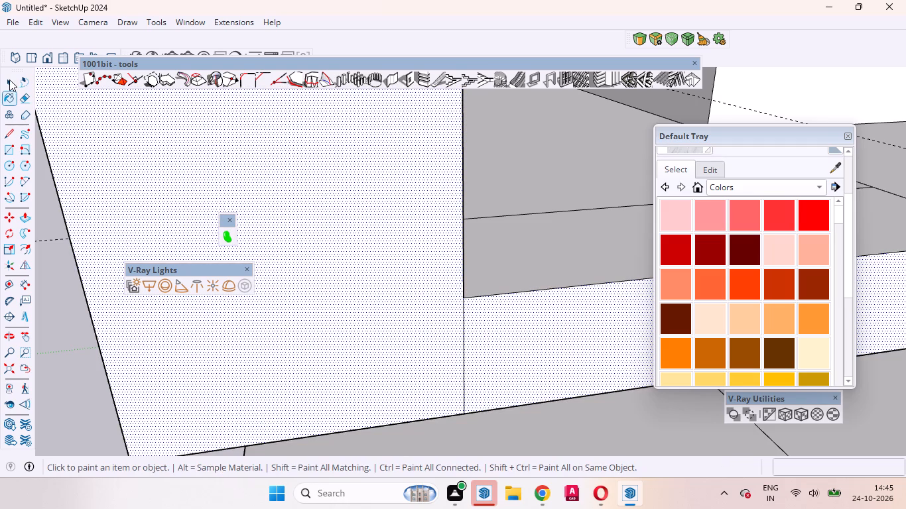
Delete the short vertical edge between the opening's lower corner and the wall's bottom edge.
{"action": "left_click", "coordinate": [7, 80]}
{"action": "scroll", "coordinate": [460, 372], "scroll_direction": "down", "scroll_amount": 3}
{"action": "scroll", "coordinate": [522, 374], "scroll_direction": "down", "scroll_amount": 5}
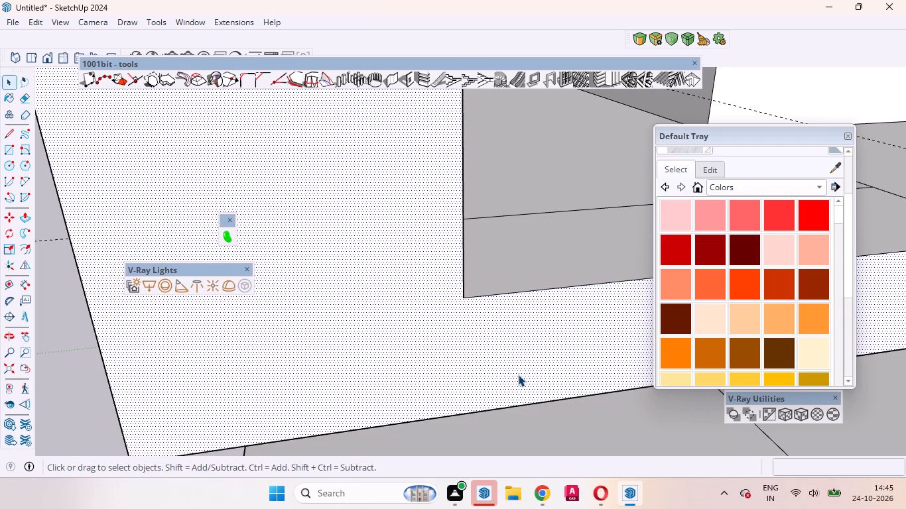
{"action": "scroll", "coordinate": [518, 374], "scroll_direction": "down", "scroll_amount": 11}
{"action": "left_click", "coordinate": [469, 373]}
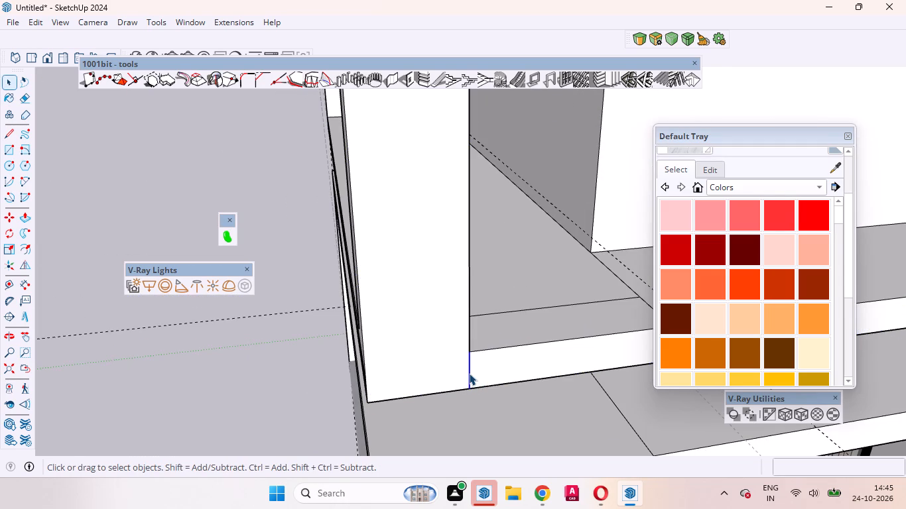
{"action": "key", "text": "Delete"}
Undo the edge deletion and the preceding edits to the upper-floor corner frame.
{"action": "scroll", "coordinate": [470, 387], "scroll_direction": "down", "scroll_amount": 11}
{"action": "middle_click_drag", "start_coordinate": [452, 403], "coordinate": [607, 371]}
{"action": "scroll", "coordinate": [587, 378], "scroll_direction": "up", "scroll_amount": 1}
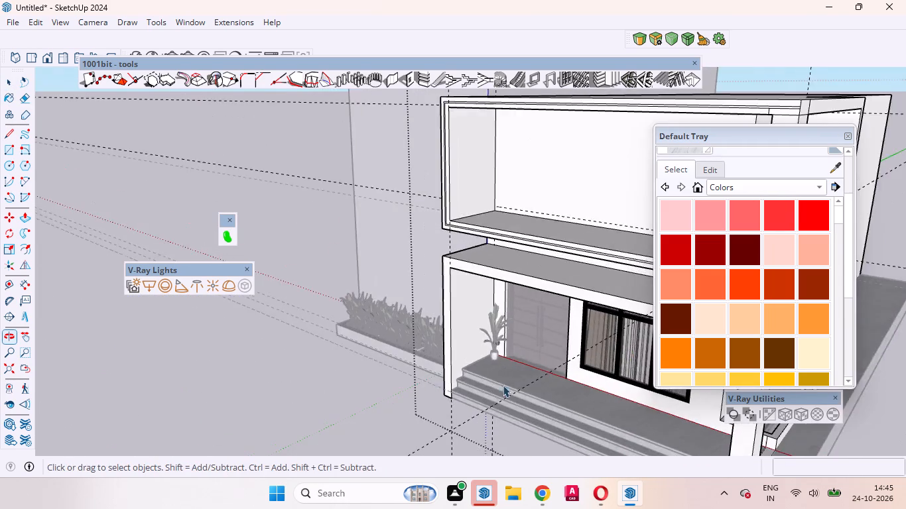
{"action": "scroll", "coordinate": [420, 376], "scroll_direction": "down", "scroll_amount": 9}
{"action": "scroll", "coordinate": [537, 247], "scroll_direction": "up", "scroll_amount": 10}
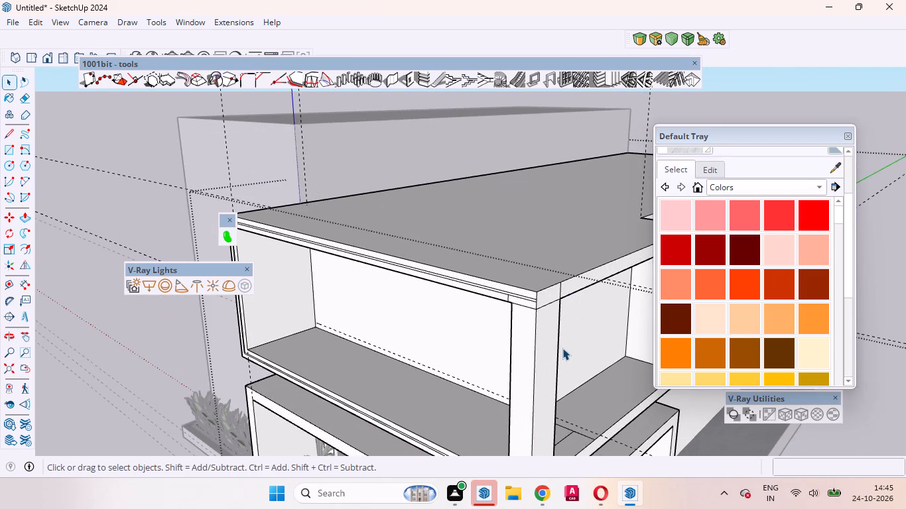
{"action": "key", "text": "ctrl+z"}
{"action": "key", "text": "ctrl+z"}
{"action": "key", "text": "ctrl+z"}
{"action": "key", "text": "ctrl+z"}
{"action": "key", "text": "ctrl+z"}
{"action": "key", "text": "ctrl+z"}
{"action": "key", "text": "ctrl+z"}
Examine the upper-floor box and its corner frame from the front, the side and above.
{"action": "scroll", "coordinate": [521, 282], "scroll_direction": "down", "scroll_amount": 5}
{"action": "middle_click_drag", "start_coordinate": [586, 350], "coordinate": [611, 352]}
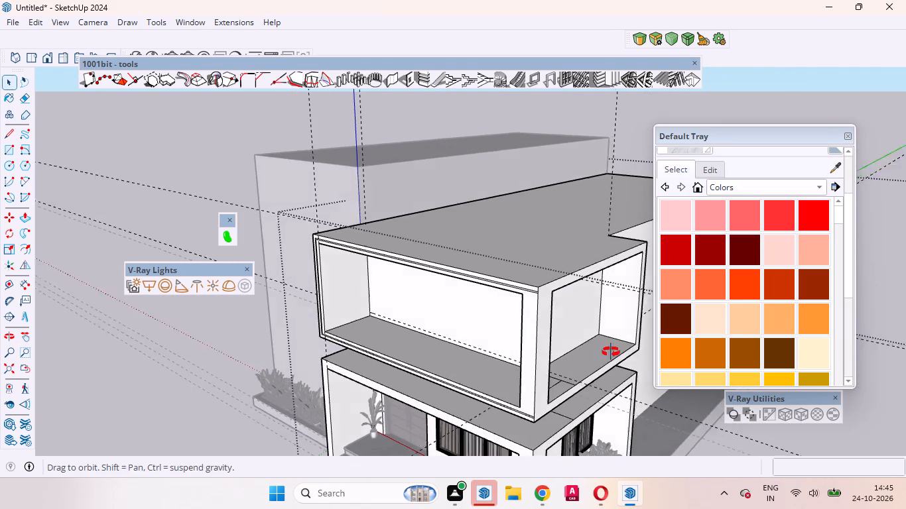
{"action": "middle_click_drag", "start_coordinate": [611, 352], "coordinate": [673, 353]}
{"action": "scroll", "coordinate": [470, 346], "scroll_direction": "down", "scroll_amount": 9}
{"action": "middle_click_drag", "start_coordinate": [518, 364], "coordinate": [570, 294]}
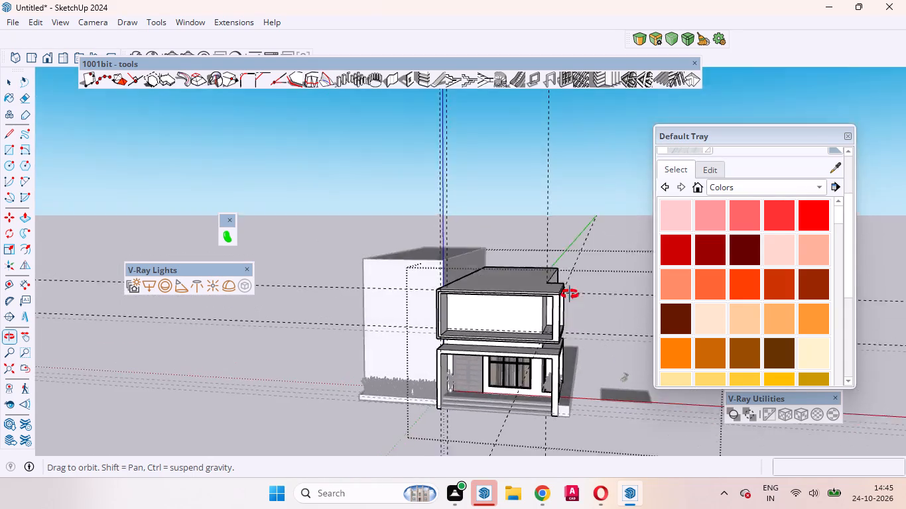
{"action": "middle_click_drag", "start_coordinate": [570, 294], "coordinate": [536, 343]}
{"action": "scroll", "coordinate": [536, 343], "scroll_direction": "up", "scroll_amount": 1}
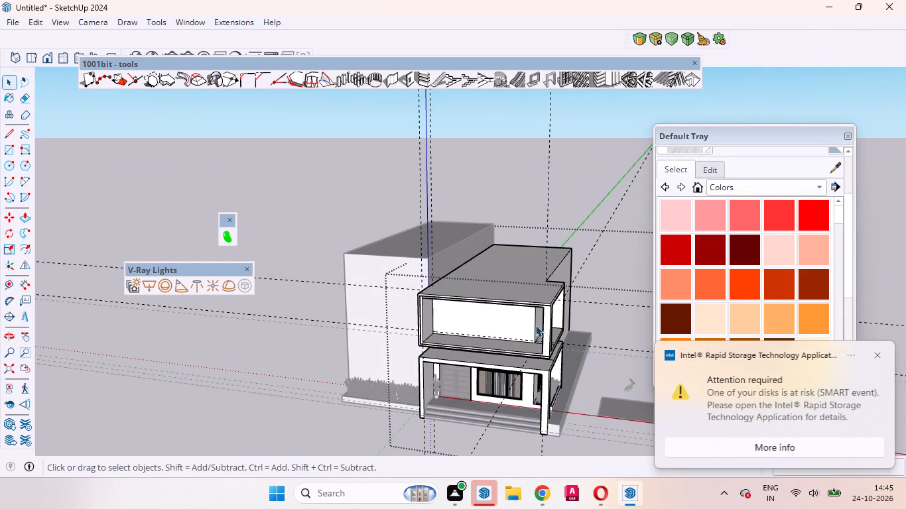
{"action": "scroll", "coordinate": [530, 322], "scroll_direction": "up", "scroll_amount": 9}
{"action": "middle_click_drag", "start_coordinate": [548, 354], "coordinate": [590, 335]}
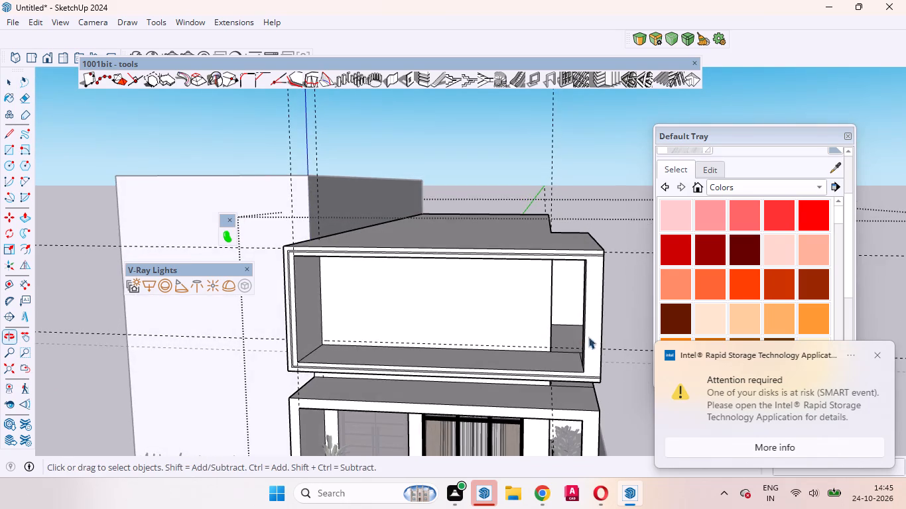
{"action": "scroll", "coordinate": [552, 380], "scroll_direction": "up", "scroll_amount": 4}
{"action": "scroll", "coordinate": [447, 372], "scroll_direction": "down", "scroll_amount": 4}
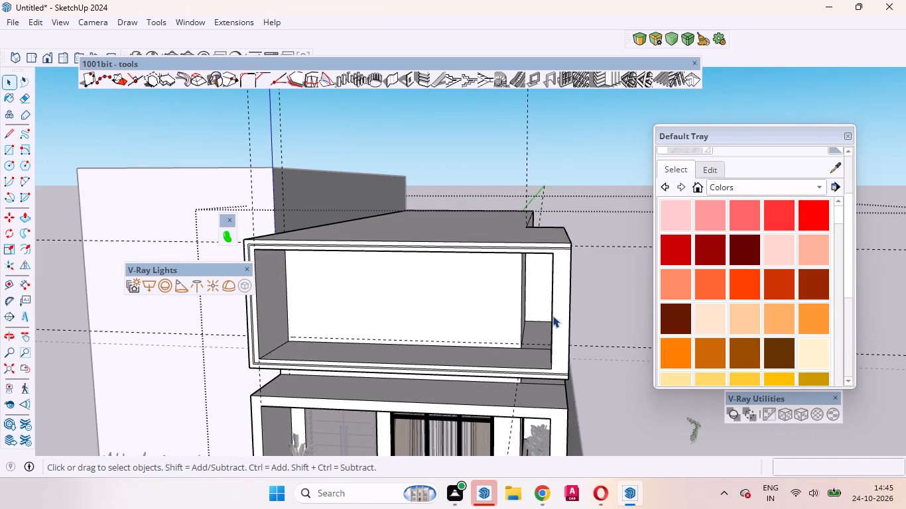
{"action": "scroll", "coordinate": [566, 258], "scroll_direction": "down", "scroll_amount": 3}
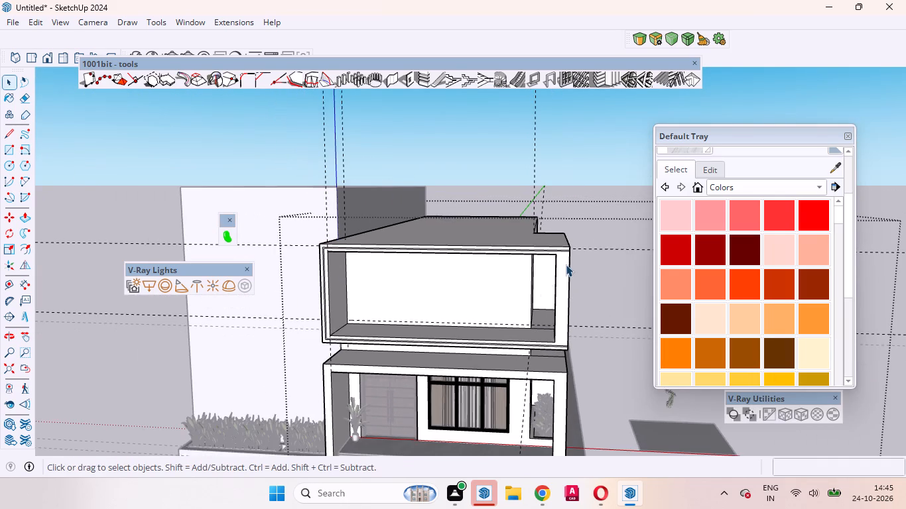
{"action": "scroll", "coordinate": [529, 325], "scroll_direction": "up", "scroll_amount": 4}
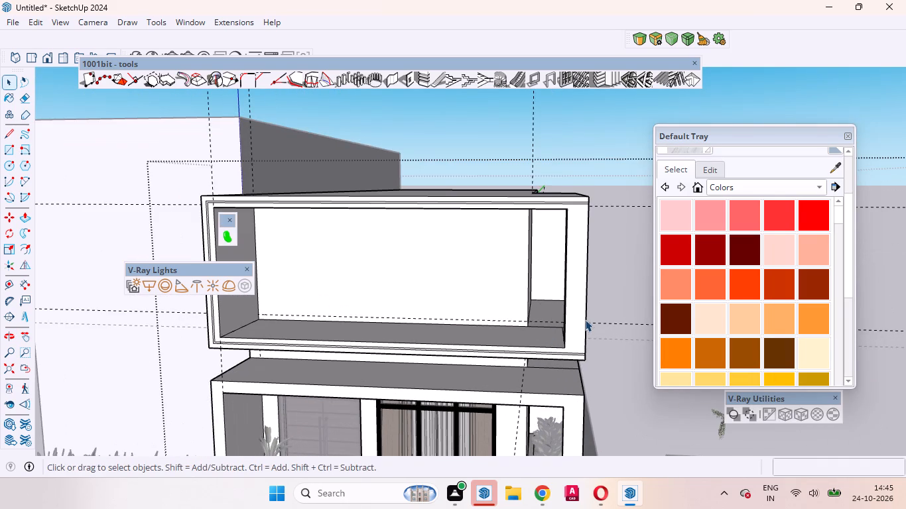
{"action": "middle_click_drag", "start_coordinate": [575, 258], "coordinate": [558, 269]}
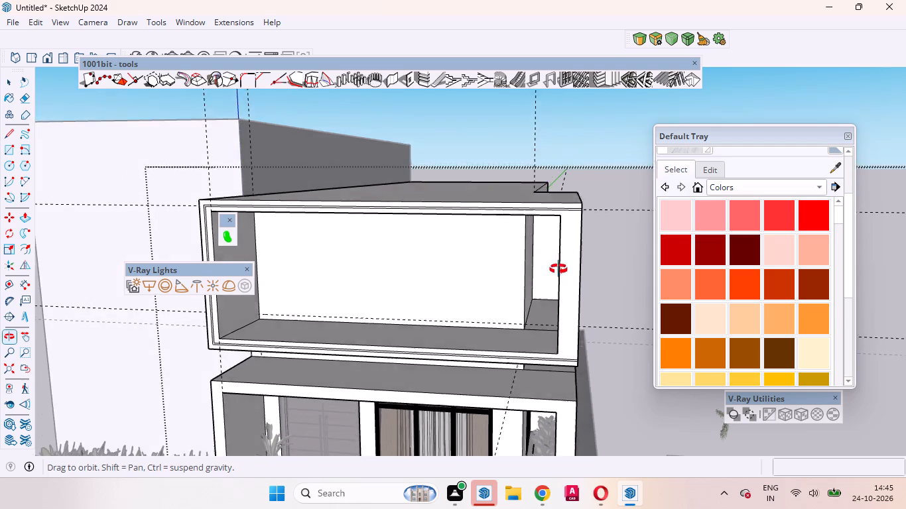
{"action": "middle_click_drag", "start_coordinate": [558, 269], "coordinate": [359, 271]}
{"action": "scroll", "coordinate": [377, 219], "scroll_direction": "up", "scroll_amount": 2}
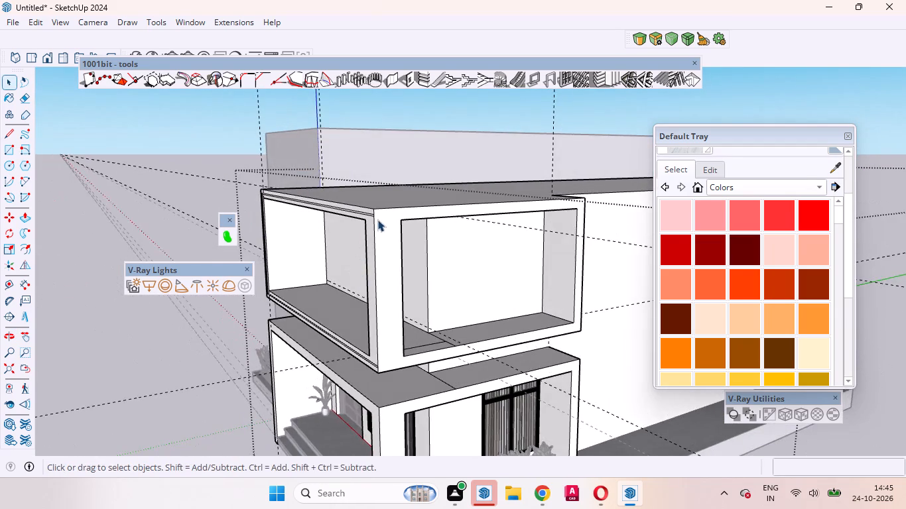
{"action": "scroll", "coordinate": [377, 219], "scroll_direction": "up", "scroll_amount": 2}
{"action": "left_click", "coordinate": [395, 226]}
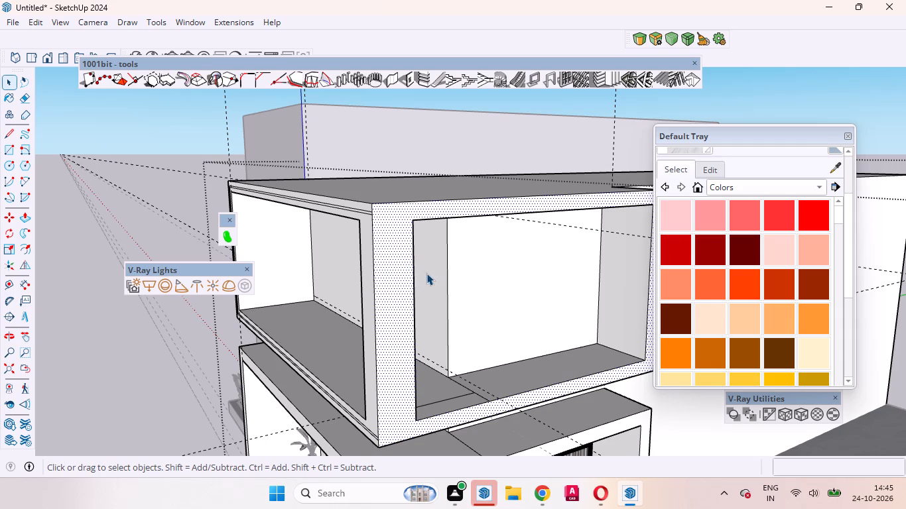
{"action": "middle_click_drag", "start_coordinate": [375, 250], "coordinate": [586, 331]}
{"action": "scroll", "coordinate": [471, 276], "scroll_direction": "down", "scroll_amount": 6}
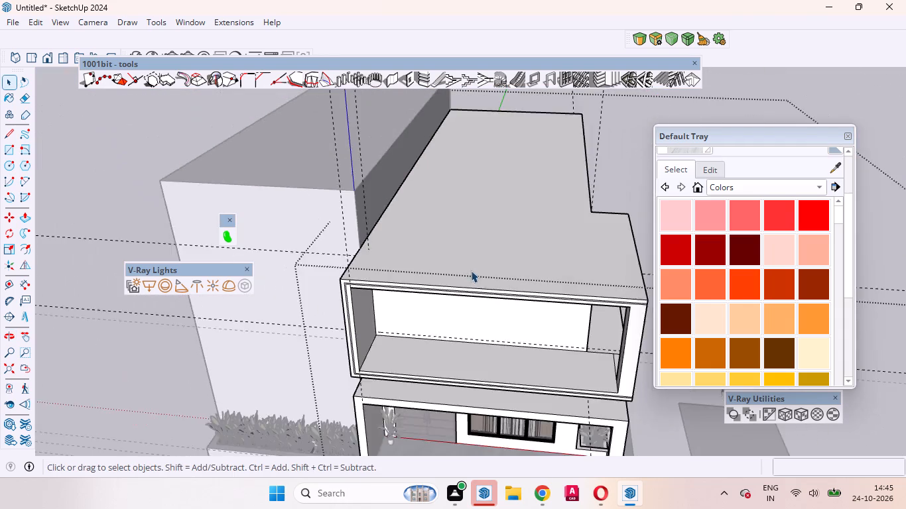
{"action": "scroll", "coordinate": [471, 270], "scroll_direction": "down", "scroll_amount": 2}
{"action": "scroll", "coordinate": [519, 342], "scroll_direction": "up", "scroll_amount": 5}
{"action": "middle_click_drag", "start_coordinate": [528, 360], "coordinate": [532, 400]}
{"action": "scroll", "coordinate": [532, 400], "scroll_direction": "up", "scroll_amount": 1}
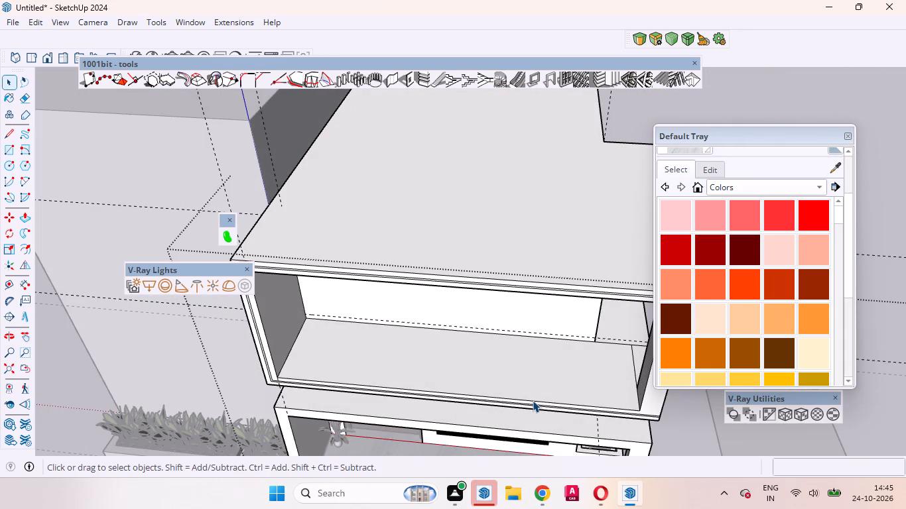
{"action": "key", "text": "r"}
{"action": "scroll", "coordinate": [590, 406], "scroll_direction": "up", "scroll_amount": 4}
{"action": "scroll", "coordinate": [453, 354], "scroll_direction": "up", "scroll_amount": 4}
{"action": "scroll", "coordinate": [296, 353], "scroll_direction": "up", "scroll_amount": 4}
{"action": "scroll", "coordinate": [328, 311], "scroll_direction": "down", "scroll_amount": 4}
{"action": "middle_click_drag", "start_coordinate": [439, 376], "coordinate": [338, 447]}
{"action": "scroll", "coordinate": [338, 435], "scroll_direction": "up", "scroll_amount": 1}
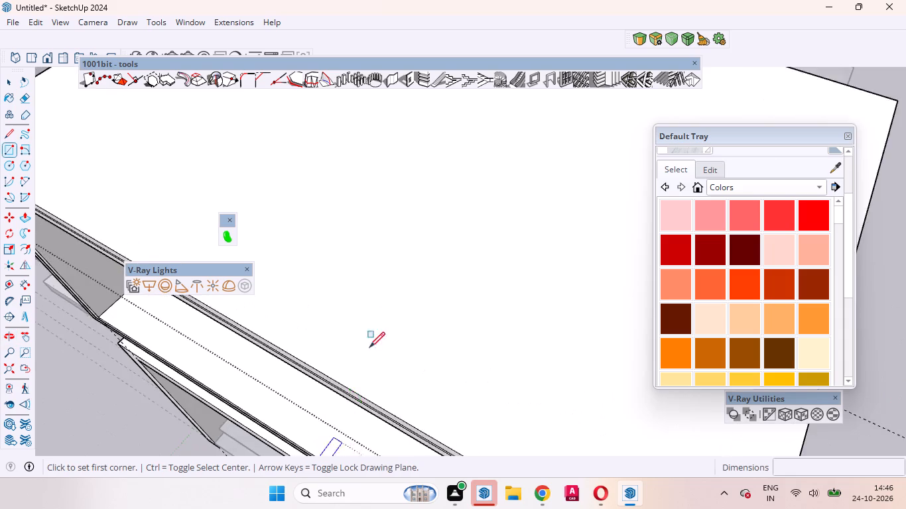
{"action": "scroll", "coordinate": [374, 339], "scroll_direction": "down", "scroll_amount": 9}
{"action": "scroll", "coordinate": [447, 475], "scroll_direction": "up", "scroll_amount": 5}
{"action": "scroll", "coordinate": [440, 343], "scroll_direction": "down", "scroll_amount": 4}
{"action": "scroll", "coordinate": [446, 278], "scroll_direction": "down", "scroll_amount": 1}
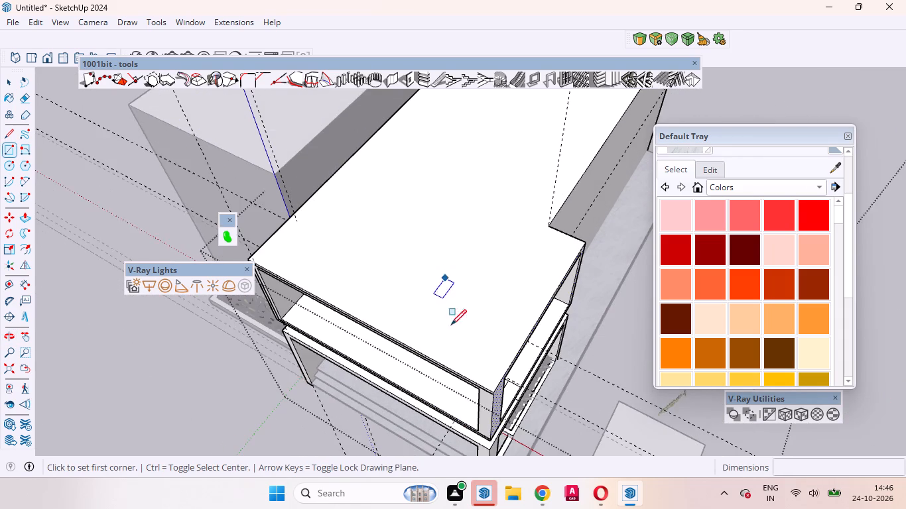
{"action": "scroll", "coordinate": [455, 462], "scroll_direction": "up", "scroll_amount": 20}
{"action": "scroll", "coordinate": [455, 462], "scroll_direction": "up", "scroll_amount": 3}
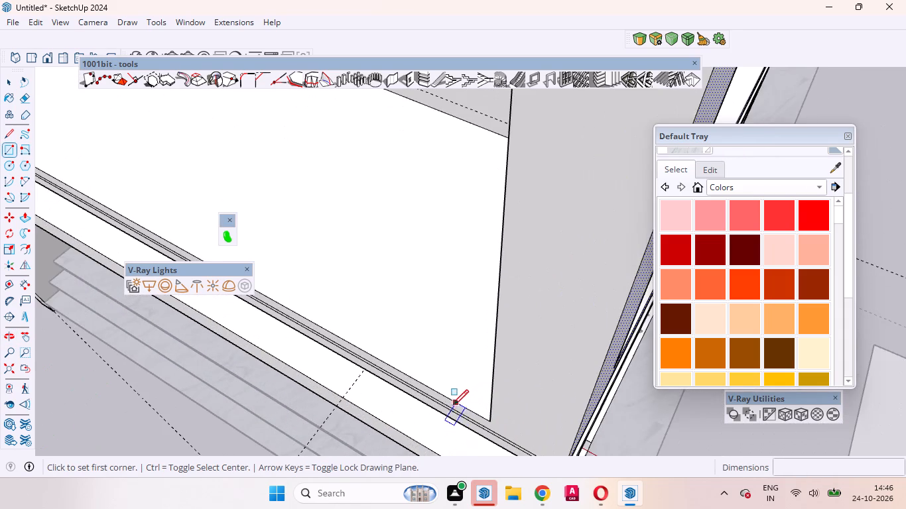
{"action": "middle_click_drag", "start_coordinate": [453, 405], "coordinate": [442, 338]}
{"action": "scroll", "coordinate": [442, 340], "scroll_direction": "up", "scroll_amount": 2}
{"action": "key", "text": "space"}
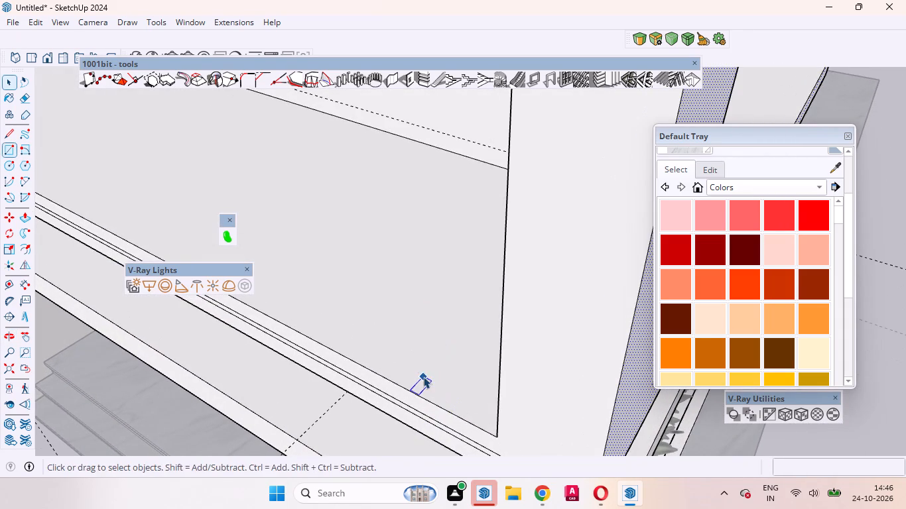
Place a guide 1" inward from the front inner edge of the upper floor with the Tape Measure tool.
{"action": "type", "text": "t"}
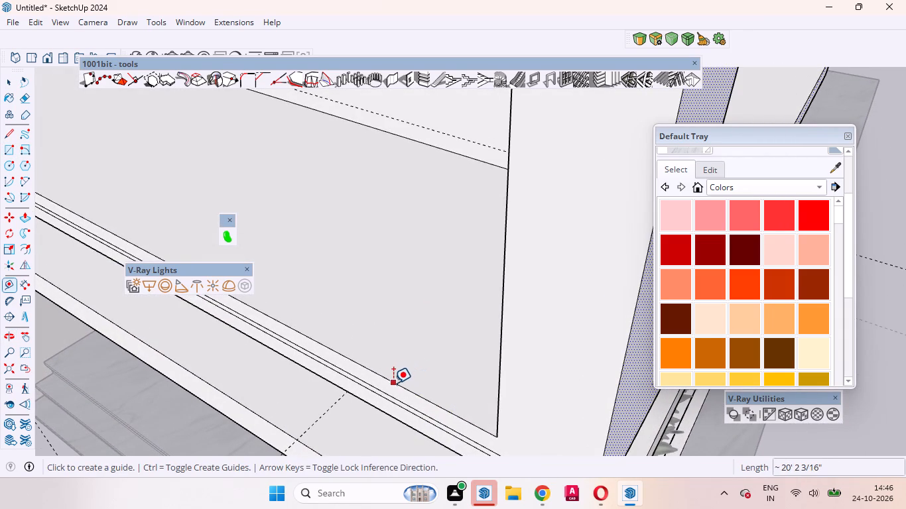
{"action": "left_click", "coordinate": [393, 383]}
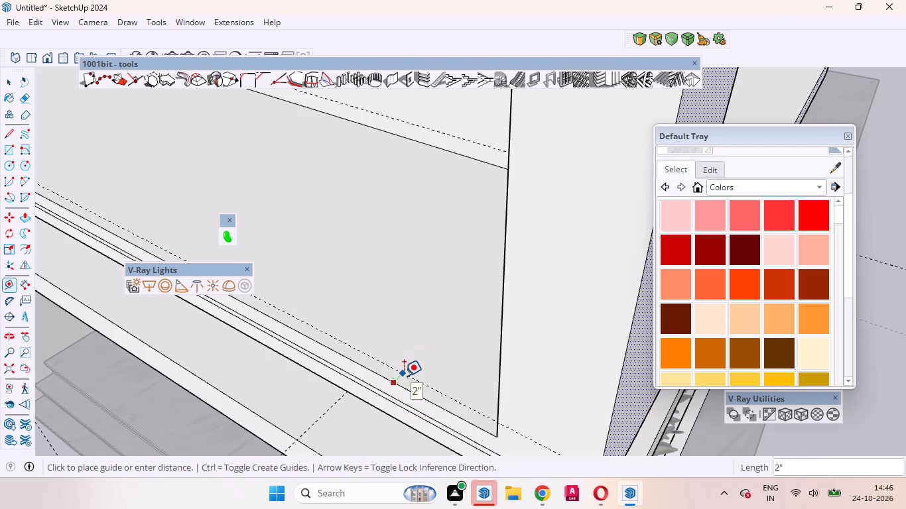
{"action": "scroll", "coordinate": [404, 376], "scroll_direction": "up", "scroll_amount": 8}
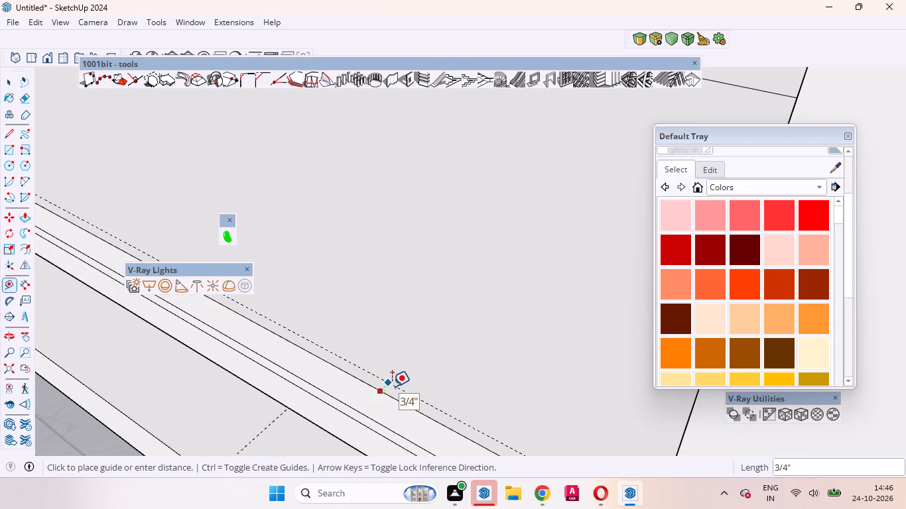
{"action": "key", "text": "1"}
{"action": "key", "text": "Return"}
Place a guide about 3' 3 1/2" inward from the upper floor's side edge, through the inner wall's bottom corner.
{"action": "scroll", "coordinate": [439, 380], "scroll_direction": "down", "scroll_amount": 14}
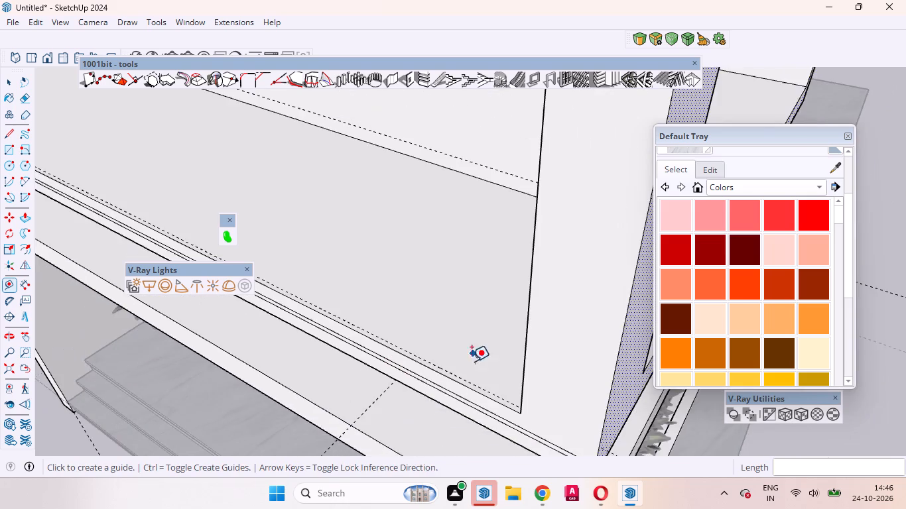
{"action": "middle_click_drag", "start_coordinate": [465, 377], "coordinate": [537, 413]}
{"action": "scroll", "coordinate": [537, 413], "scroll_direction": "up", "scroll_amount": 1}
{"action": "scroll", "coordinate": [513, 402], "scroll_direction": "down", "scroll_amount": 5}
{"action": "middle_click_drag", "start_coordinate": [479, 399], "coordinate": [579, 406]}
{"action": "middle_click", "coordinate": [579, 406]}
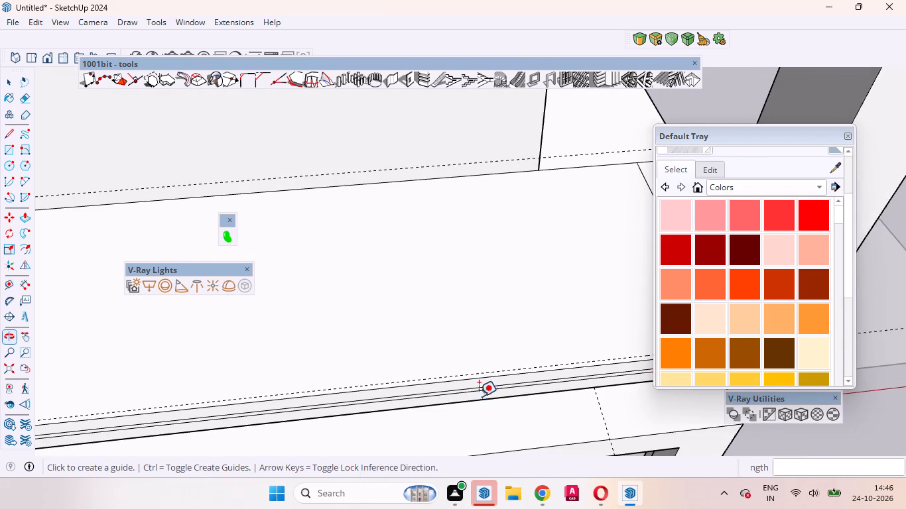
{"action": "scroll", "coordinate": [456, 394], "scroll_direction": "down", "scroll_amount": 4}
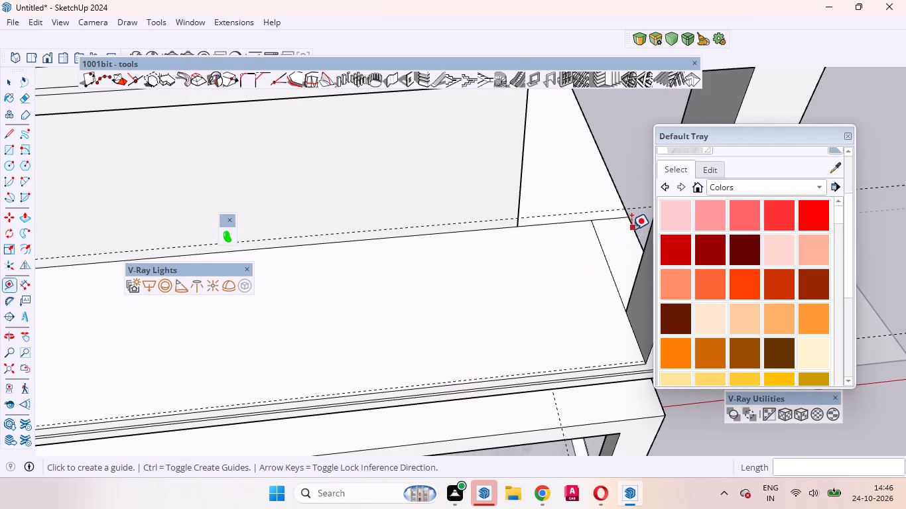
{"action": "left_click", "coordinate": [632, 231]}
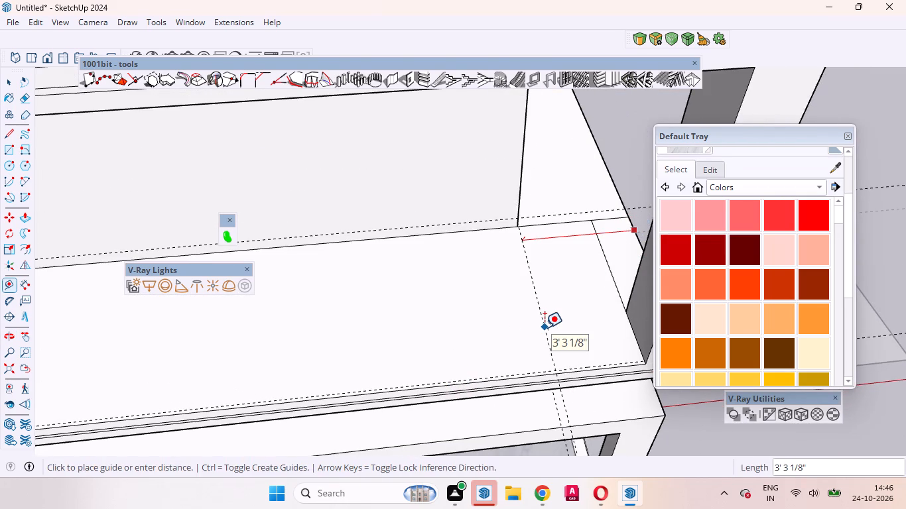
{"action": "middle_click_drag", "start_coordinate": [541, 331], "coordinate": [510, 331]}
{"action": "scroll", "coordinate": [510, 331], "scroll_direction": "up", "scroll_amount": 1}
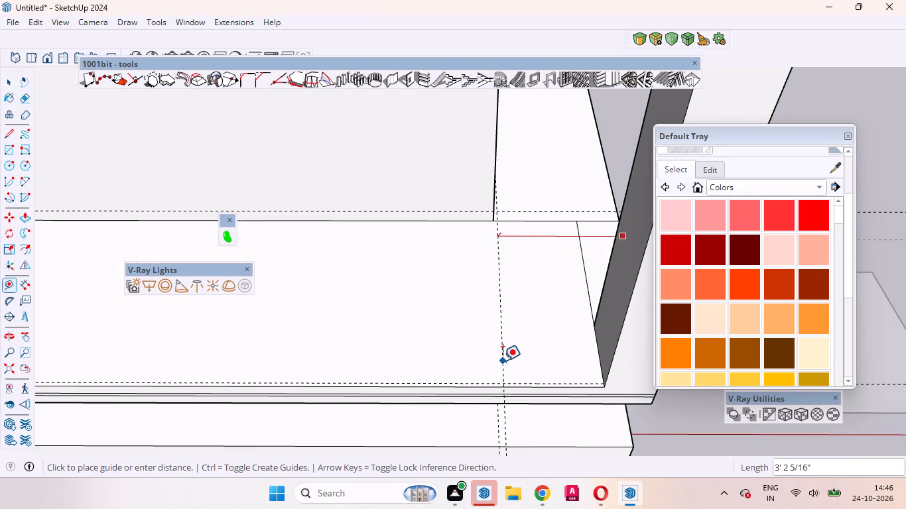
{"action": "left_click", "coordinate": [491, 217]}
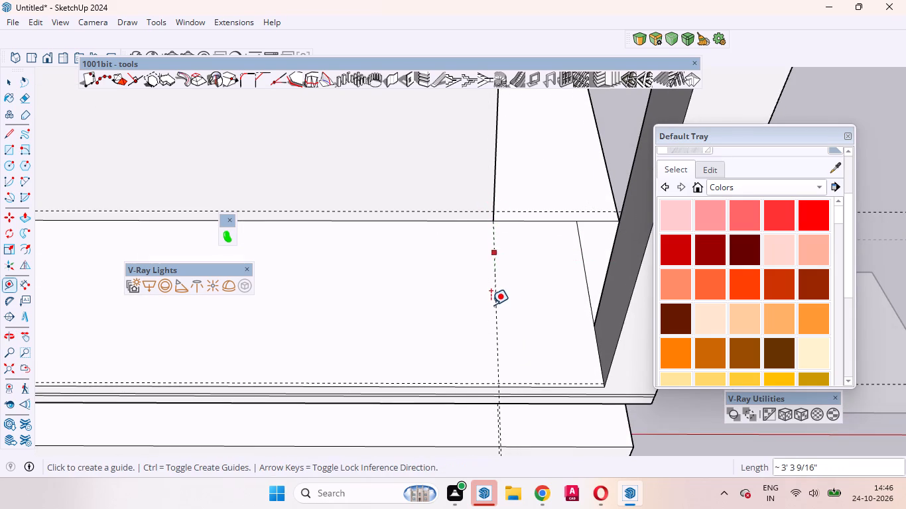
Offset a parallel guide 2' from the wall-corner guide, away from the floor's side edge.
{"action": "left_click", "coordinate": [497, 309]}
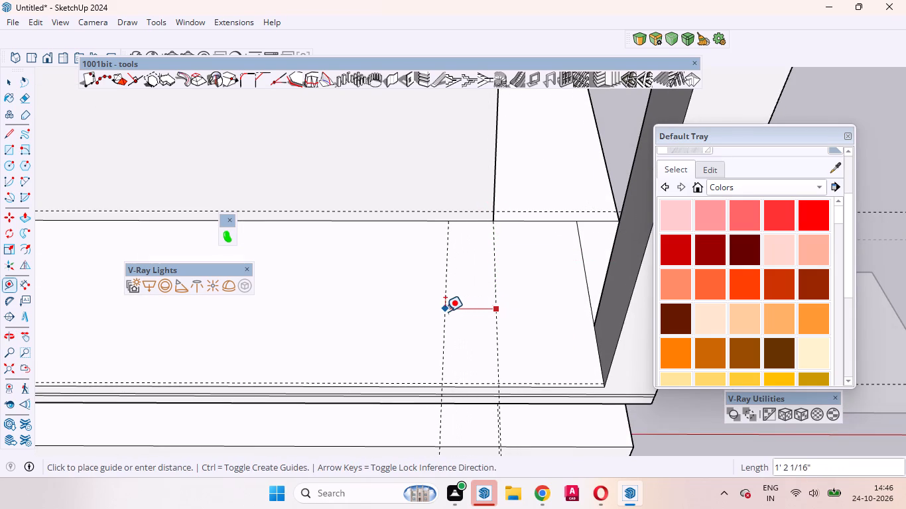
{"action": "key", "text": "2"}
{"action": "key", "text": "apostrophe"}
{"action": "key", "text": "Return"}
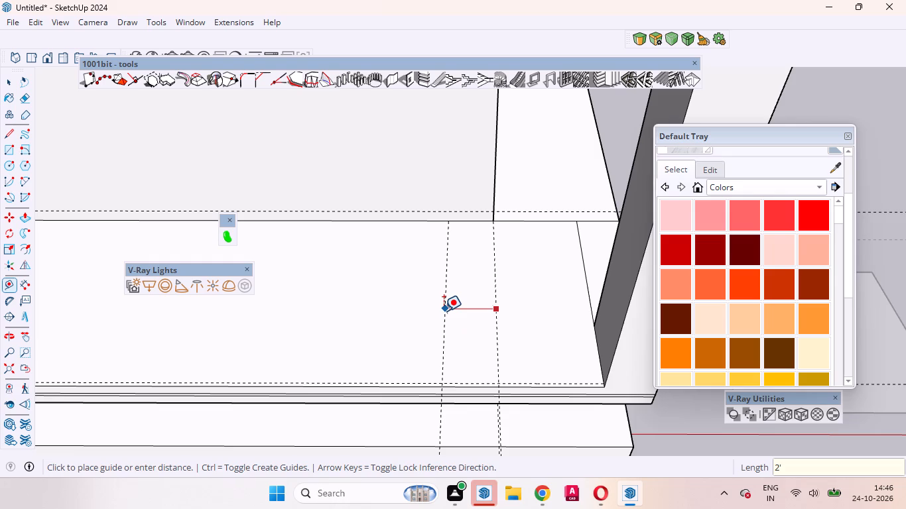
Place a guide 2' inward from the upper floor's front inner edge.
{"action": "left_click", "coordinate": [458, 384]}
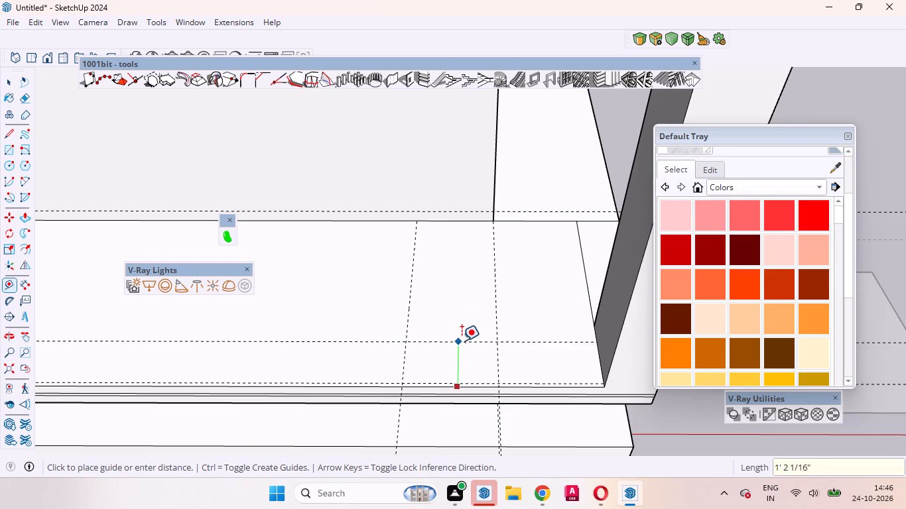
{"action": "type", "text": "2'"}
{"action": "key", "text": "Return"}
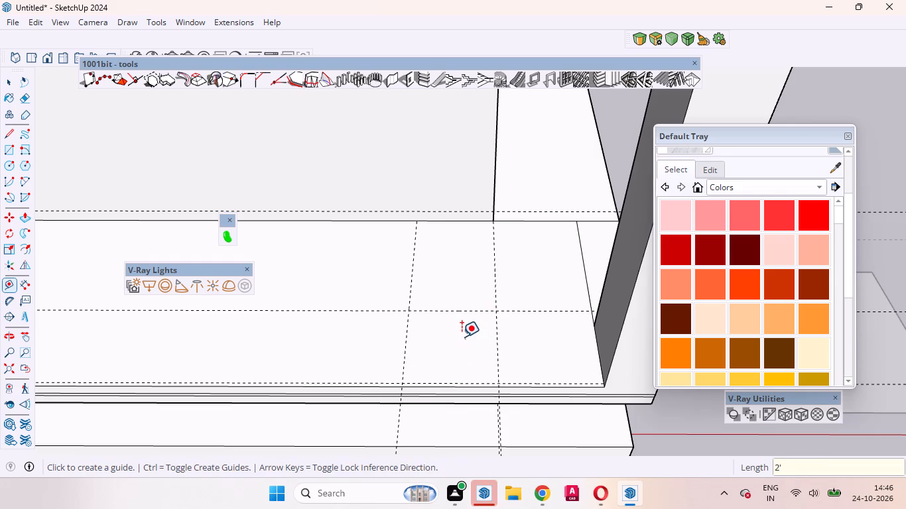
{"action": "key", "text": "space"}
Place a guide about 5" in front of the 2' depth guide, through the corner of the side opening.
{"action": "scroll", "coordinate": [468, 345], "scroll_direction": "down", "scroll_amount": 9}
{"action": "middle_click_drag", "start_coordinate": [476, 384], "coordinate": [409, 285]}
{"action": "middle_click_drag", "start_coordinate": [452, 217], "coordinate": [584, 306]}
{"action": "scroll", "coordinate": [454, 234], "scroll_direction": "up", "scroll_amount": 1}
{"action": "scroll", "coordinate": [612, 308], "scroll_direction": "up", "scroll_amount": 9}
{"action": "middle_click_drag", "start_coordinate": [522, 323], "coordinate": [562, 329]}
{"action": "scroll", "coordinate": [484, 315], "scroll_direction": "down", "scroll_amount": 5}
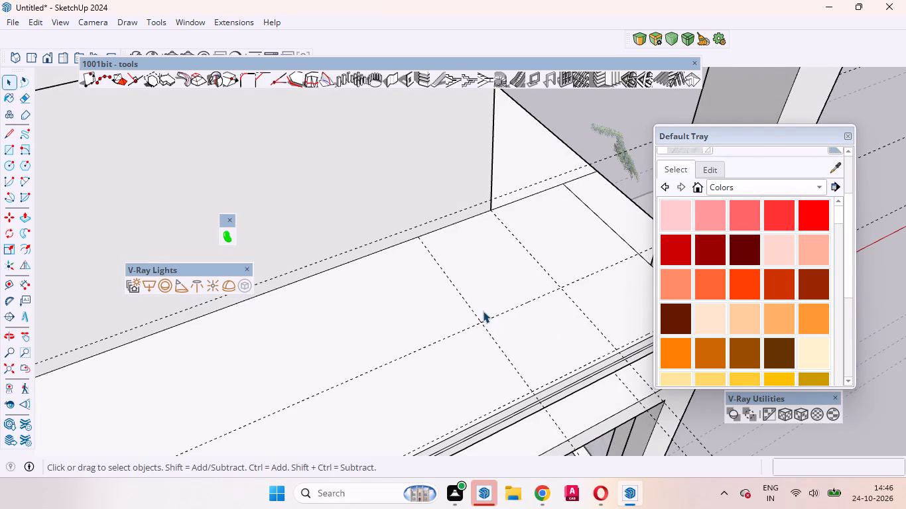
{"action": "key", "text": "t"}
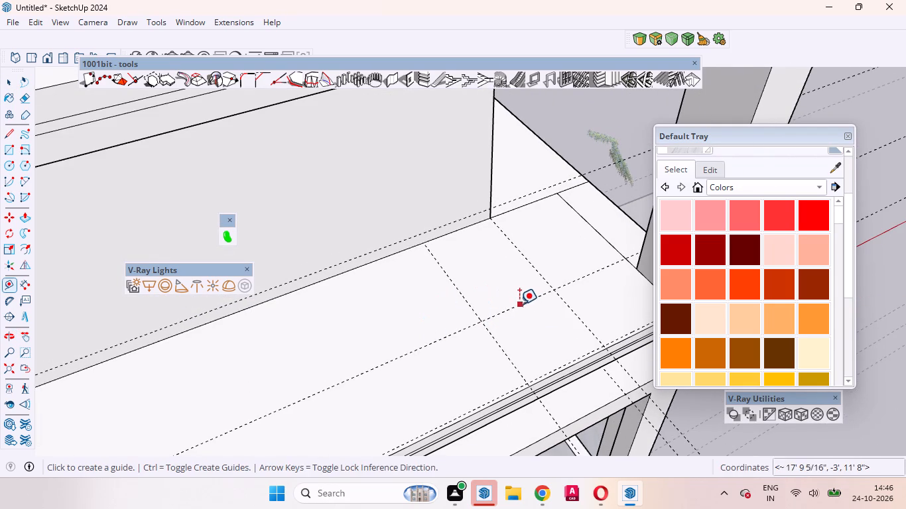
{"action": "left_click", "coordinate": [518, 303]}
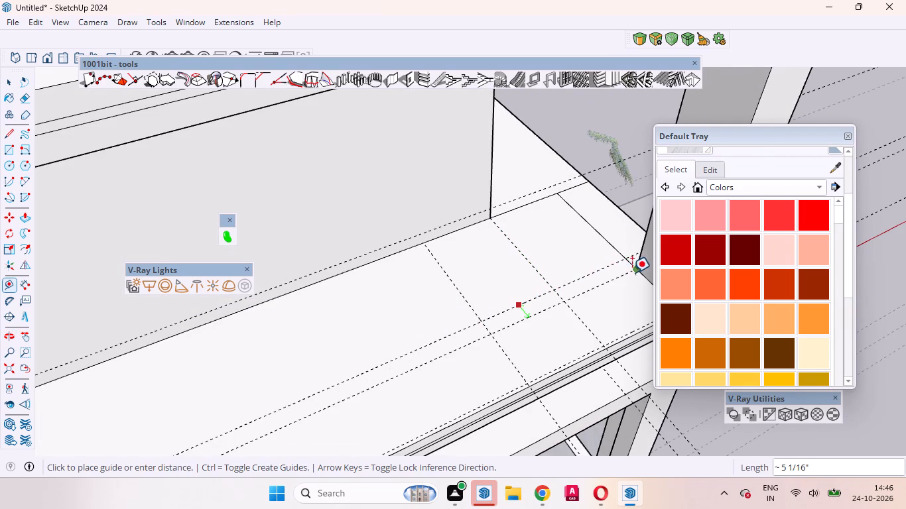
{"action": "left_click", "coordinate": [633, 270]}
Place a guide 5 1/4" from the 2' side-offset guide, toward the wall-corner guide.
{"action": "middle_click_drag", "start_coordinate": [555, 369], "coordinate": [489, 386]}
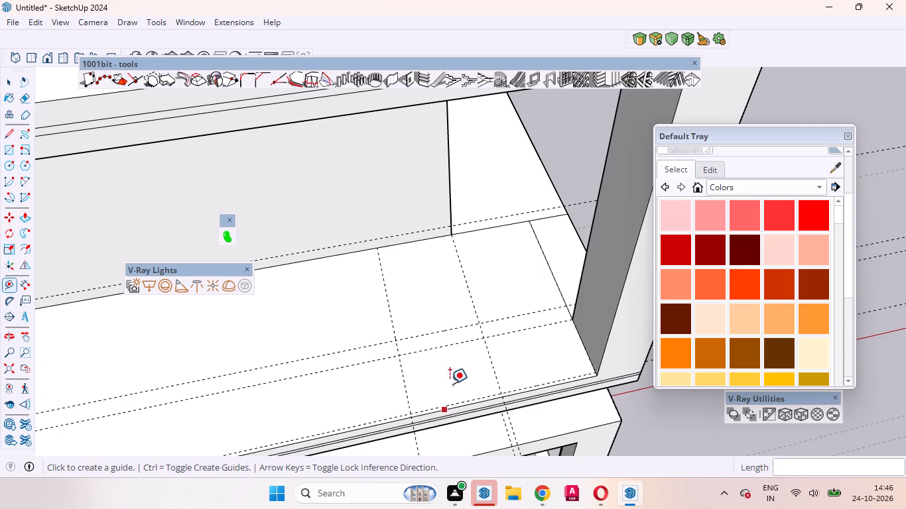
{"action": "left_click", "coordinate": [405, 382]}
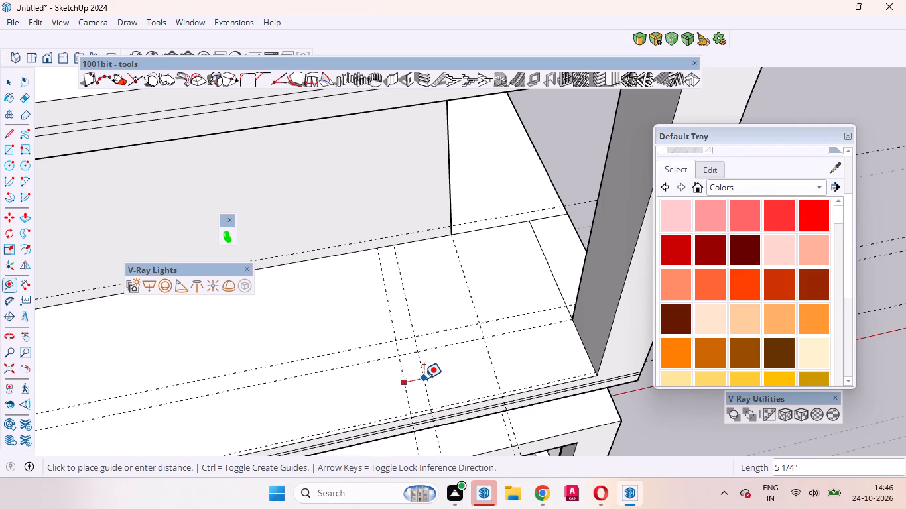
{"action": "left_click", "coordinate": [424, 378]}
{"action": "key", "text": "space"}
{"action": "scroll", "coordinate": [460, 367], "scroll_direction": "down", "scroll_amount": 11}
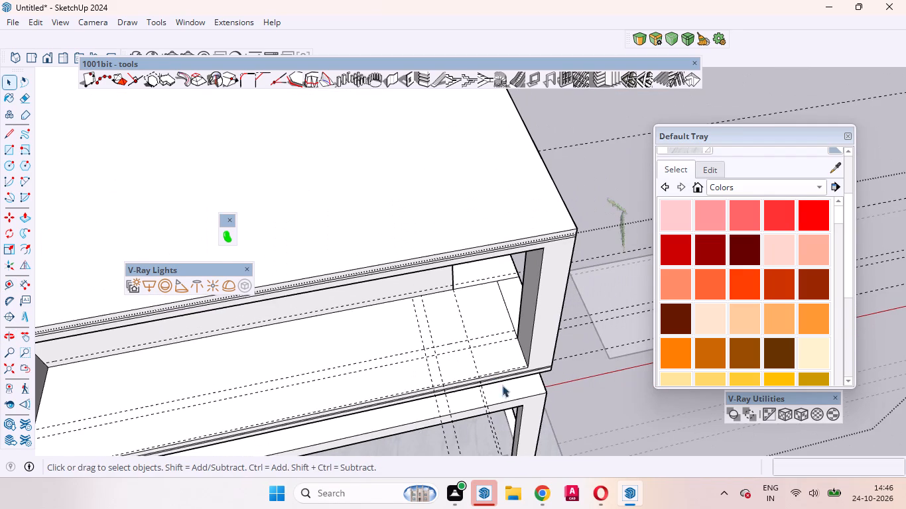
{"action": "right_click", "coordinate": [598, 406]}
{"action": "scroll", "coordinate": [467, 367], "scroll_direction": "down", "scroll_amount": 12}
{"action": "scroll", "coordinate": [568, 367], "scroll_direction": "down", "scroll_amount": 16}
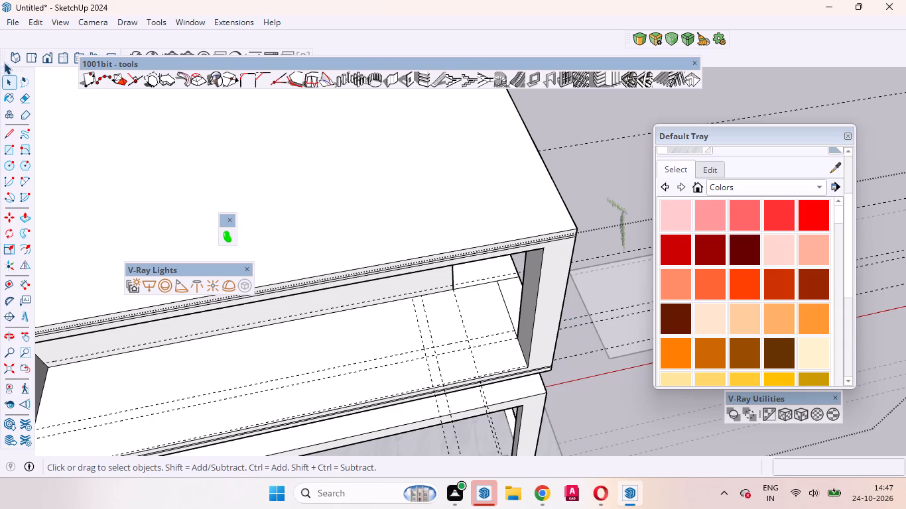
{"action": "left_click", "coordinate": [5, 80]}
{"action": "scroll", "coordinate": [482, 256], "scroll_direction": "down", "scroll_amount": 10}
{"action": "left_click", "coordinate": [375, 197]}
Make a new empty group inside the open group, ready for drawing on the upper floor.
{"action": "middle_click_drag", "start_coordinate": [436, 256], "coordinate": [493, 190]}
{"action": "scroll", "coordinate": [493, 190], "scroll_direction": "up", "scroll_amount": 1}
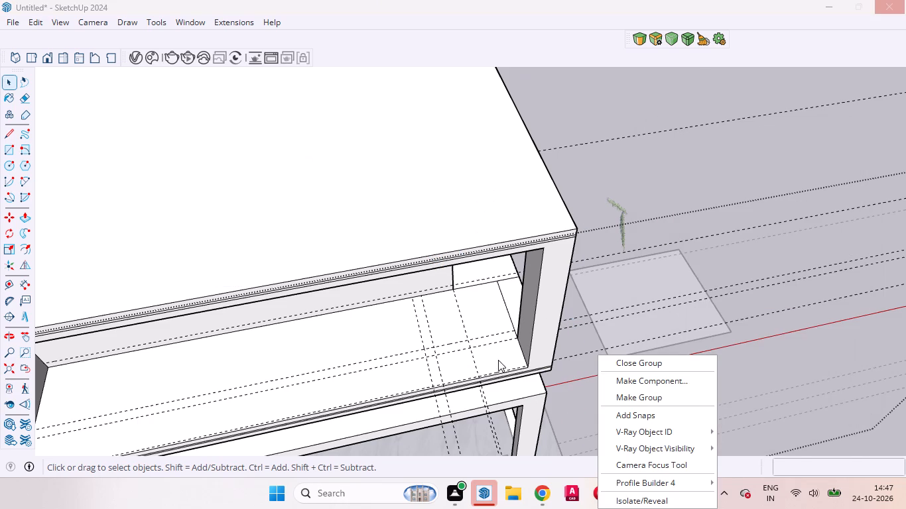
{"action": "middle_click_drag", "start_coordinate": [497, 360], "coordinate": [478, 262]}
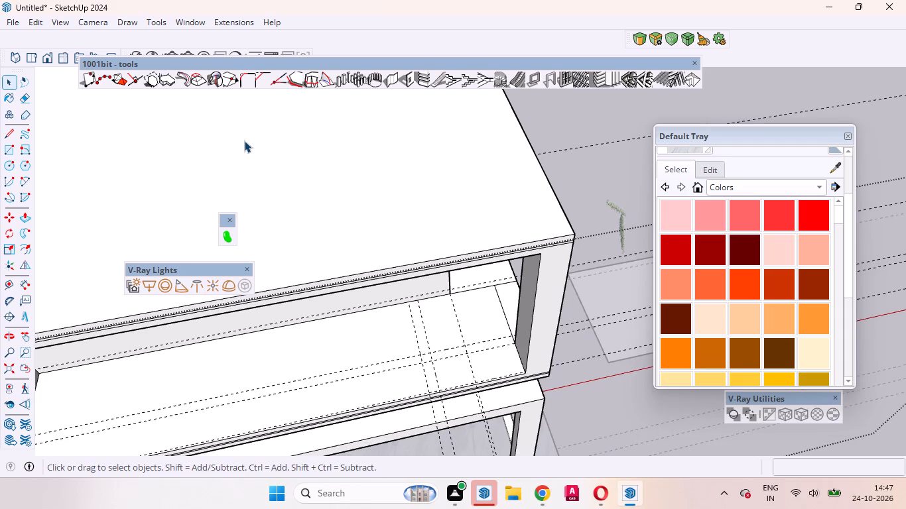
{"action": "scroll", "coordinate": [247, 137], "scroll_direction": "up", "scroll_amount": 1}
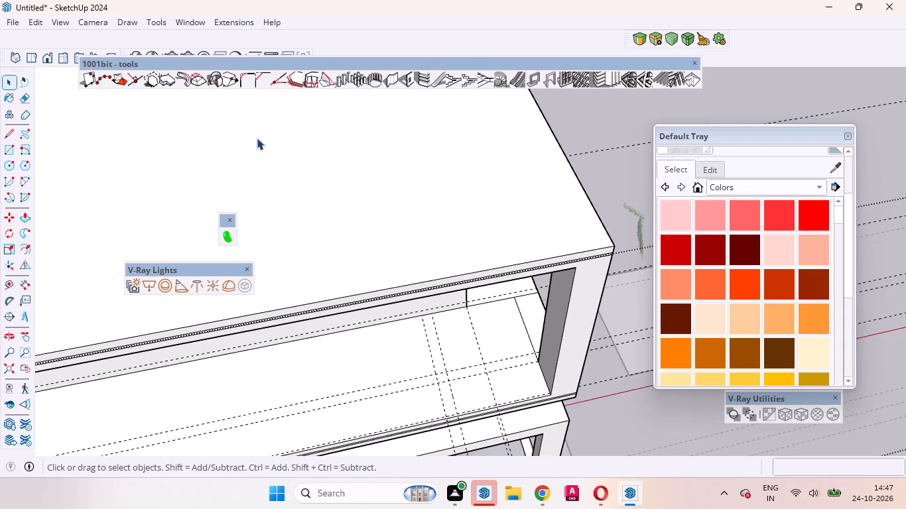
{"action": "scroll", "coordinate": [302, 184], "scroll_direction": "down", "scroll_amount": 8}
{"action": "scroll", "coordinate": [432, 253], "scroll_direction": "up", "scroll_amount": 11}
{"action": "right_click", "coordinate": [538, 351]}
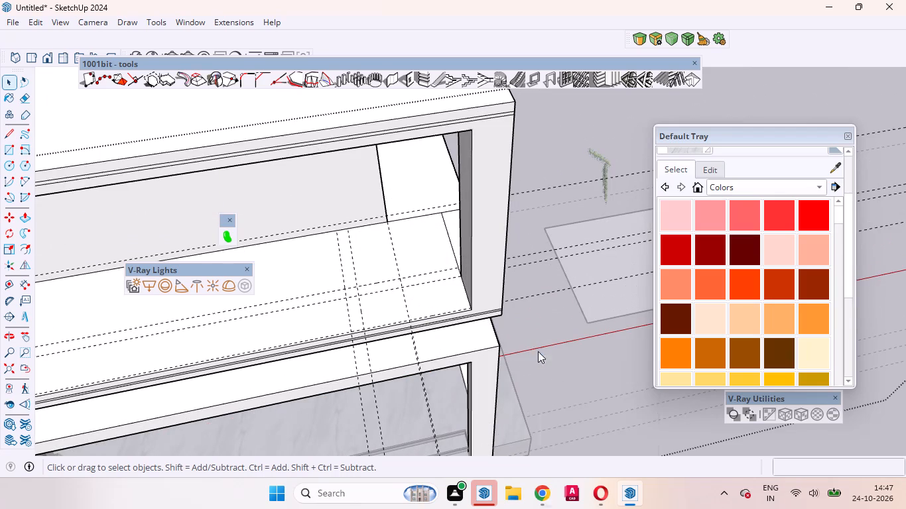
{"action": "left_click", "coordinate": [563, 396]}
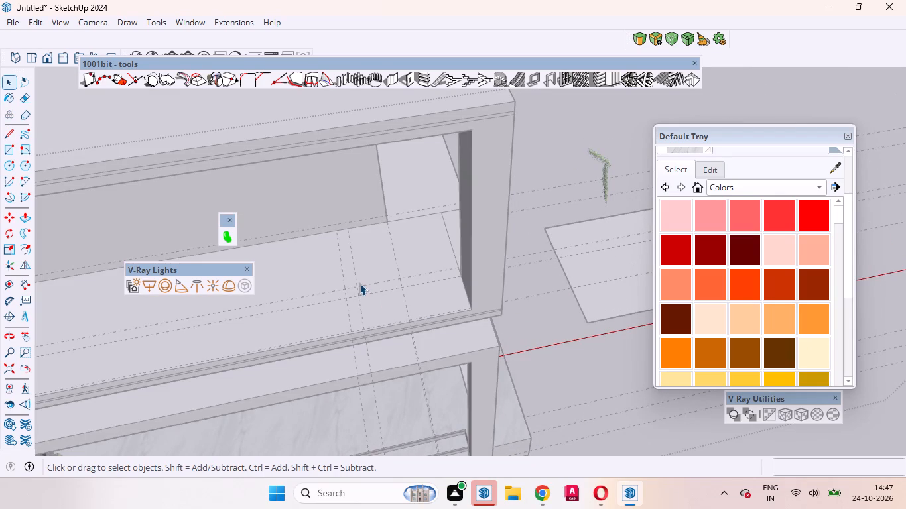
Draw a rectangle about 1' 6 3/4" by 1' 6" between the guide intersections near the upper floor's front edge.
{"action": "key", "text": "r"}
{"action": "scroll", "coordinate": [373, 347], "scroll_direction": "up", "scroll_amount": 8}
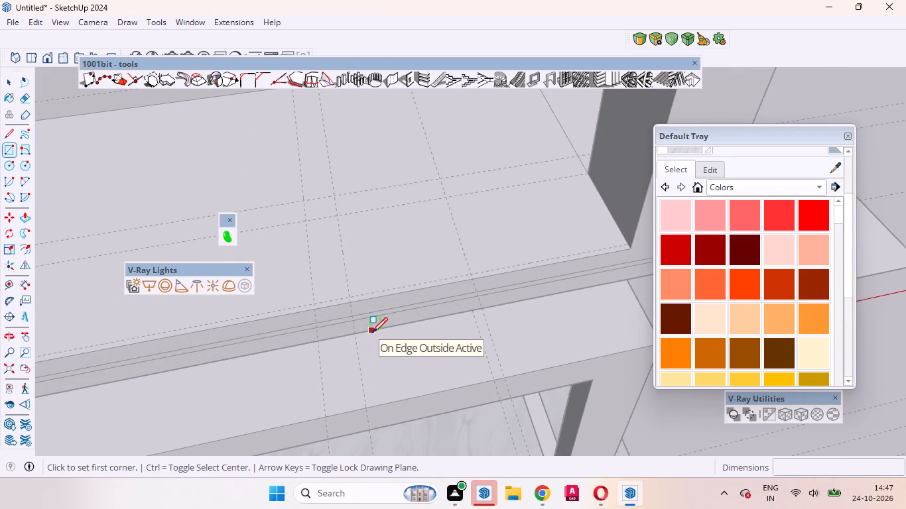
{"action": "scroll", "coordinate": [365, 324], "scroll_direction": "up", "scroll_amount": 5}
{"action": "left_click", "coordinate": [339, 277]}
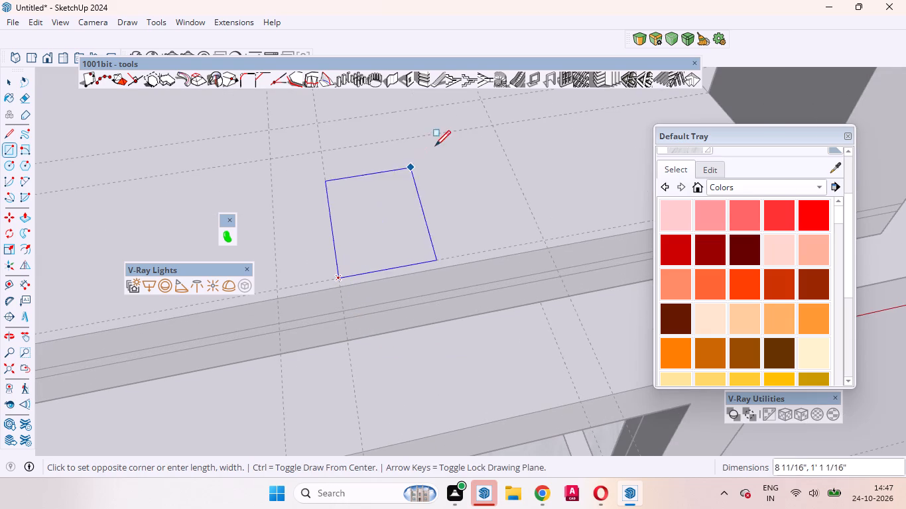
{"action": "left_click", "coordinate": [493, 128]}
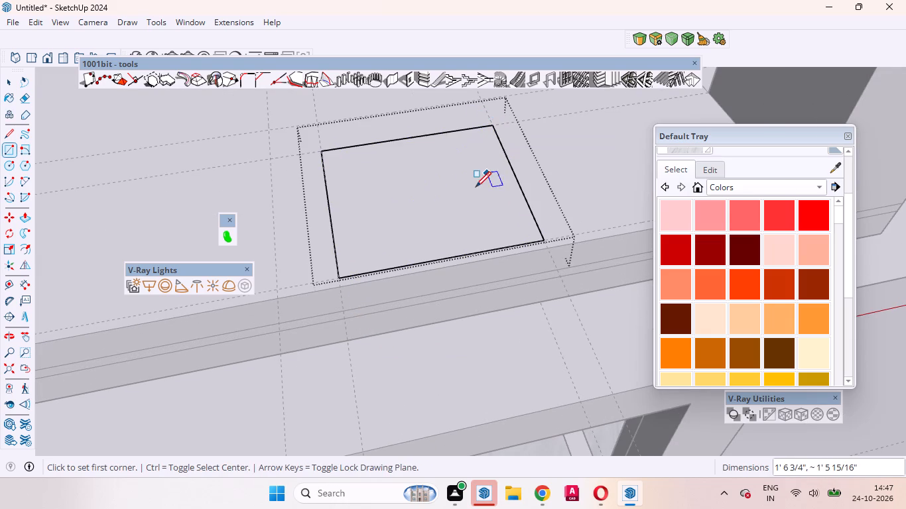
Push/Pull the rectangle up 7' 8" to the upper floor's ceiling as a column, and close its group.
{"action": "key", "text": "p"}
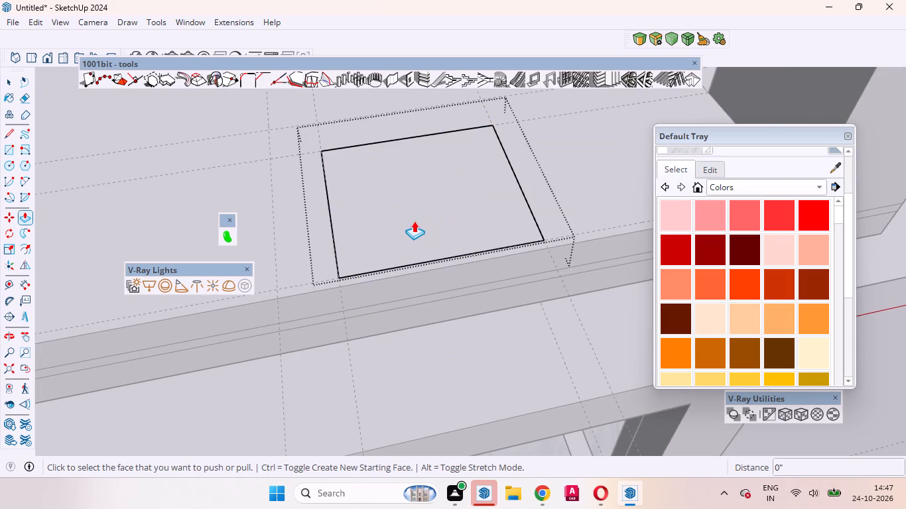
{"action": "left_click", "coordinate": [414, 221]}
{"action": "scroll", "coordinate": [411, 168], "scroll_direction": "down", "scroll_amount": 20}
{"action": "scroll", "coordinate": [411, 168], "scroll_direction": "down", "scroll_amount": 4}
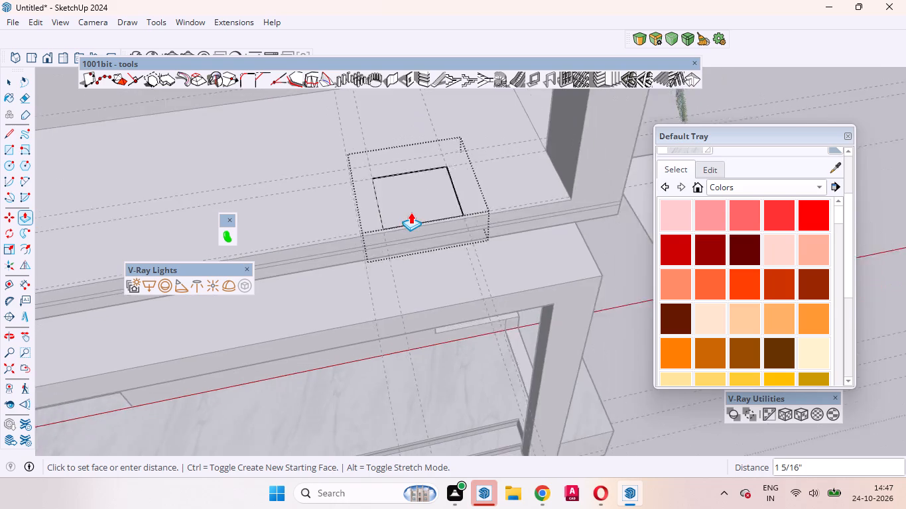
{"action": "scroll", "coordinate": [411, 212], "scroll_direction": "down", "scroll_amount": 20}
{"action": "scroll", "coordinate": [411, 212], "scroll_direction": "down", "scroll_amount": 4}
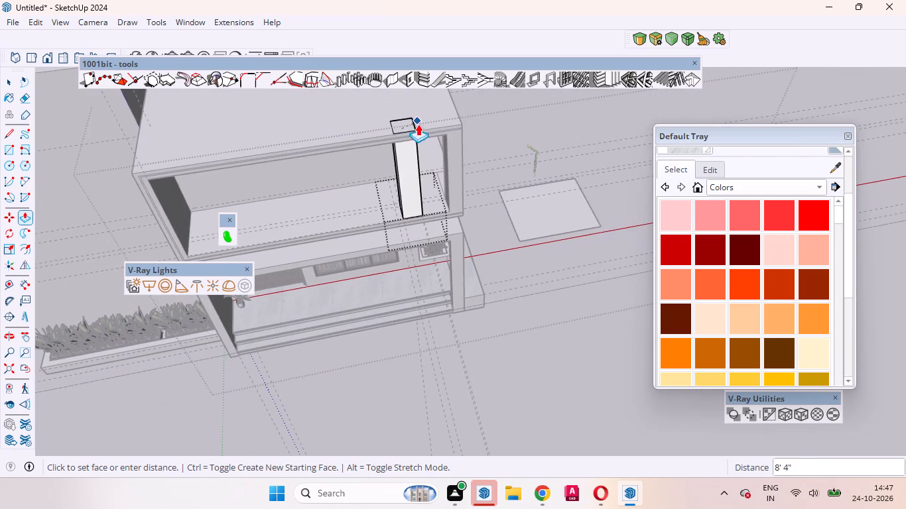
{"action": "scroll", "coordinate": [415, 135], "scroll_direction": "up", "scroll_amount": 16}
{"action": "left_click", "coordinate": [465, 133]}
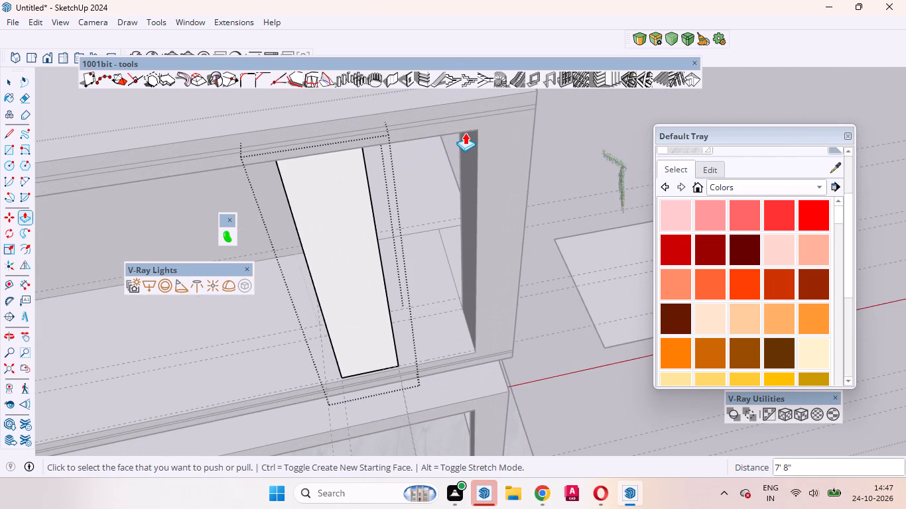
{"action": "key", "text": "space"}
{"action": "scroll", "coordinate": [405, 256], "scroll_direction": "down", "scroll_amount": 16}
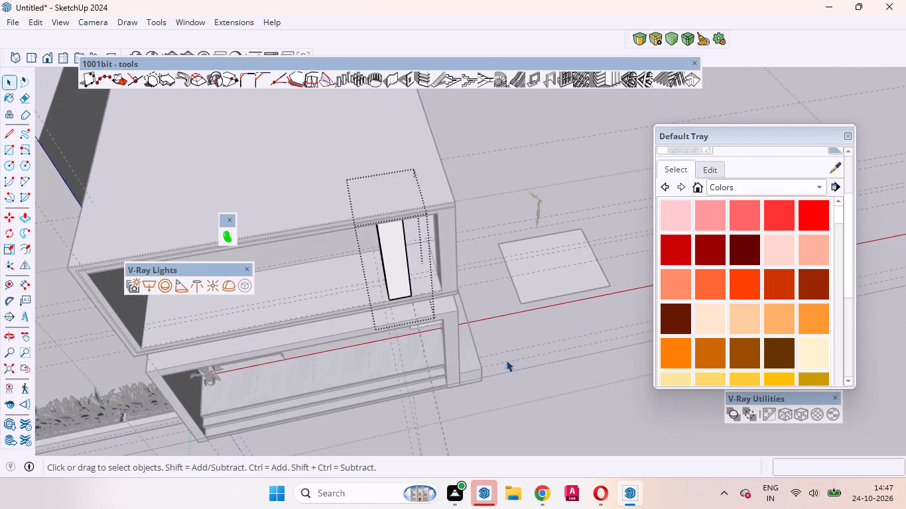
{"action": "left_click", "coordinate": [521, 363]}
{"action": "middle_click_drag", "start_coordinate": [480, 344], "coordinate": [254, 165]}
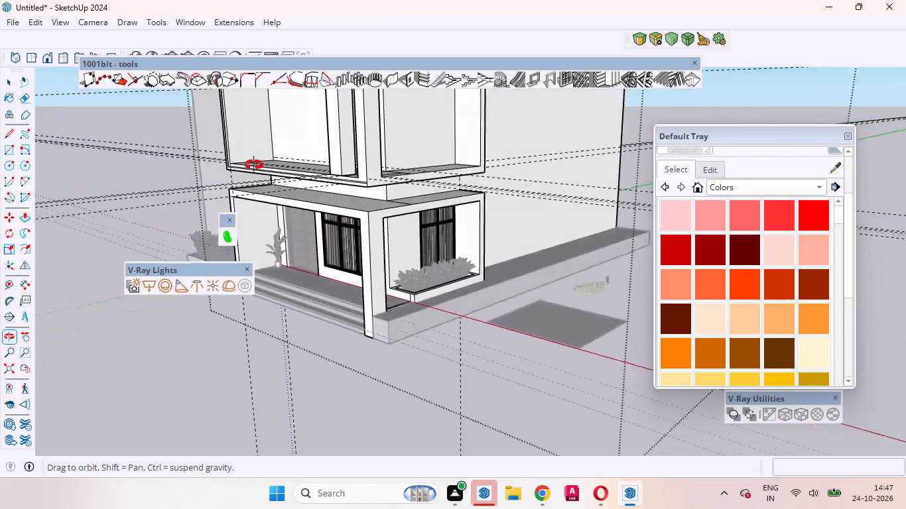
{"action": "middle_click_drag", "start_coordinate": [254, 165], "coordinate": [389, 210]}
{"action": "scroll", "coordinate": [452, 284], "scroll_direction": "down", "scroll_amount": 4}
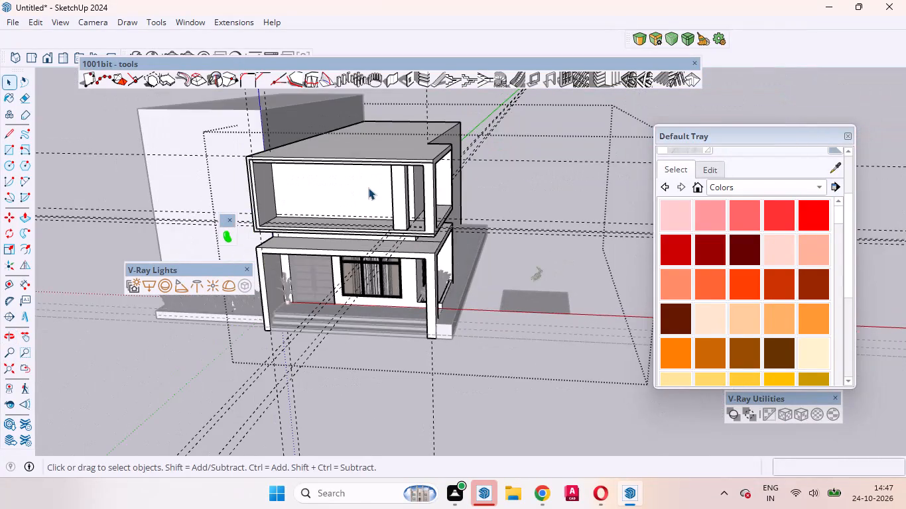
Open the upper floor's new column group and Push/Pull its front face inward 4 5/8".
{"action": "scroll", "coordinate": [368, 186], "scroll_direction": "up", "scroll_amount": 2}
{"action": "scroll", "coordinate": [415, 224], "scroll_direction": "up", "scroll_amount": 1}
{"action": "middle_click_drag", "start_coordinate": [417, 229], "coordinate": [402, 222]}
{"action": "scroll", "coordinate": [401, 221], "scroll_direction": "up", "scroll_amount": 3}
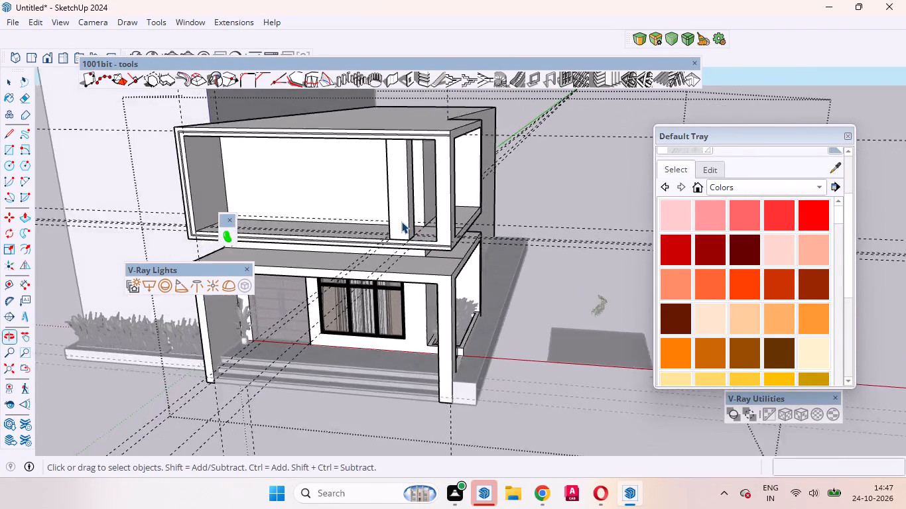
{"action": "scroll", "coordinate": [401, 221], "scroll_direction": "up", "scroll_amount": 6}
{"action": "middle_click_drag", "start_coordinate": [401, 219], "coordinate": [237, 194]}
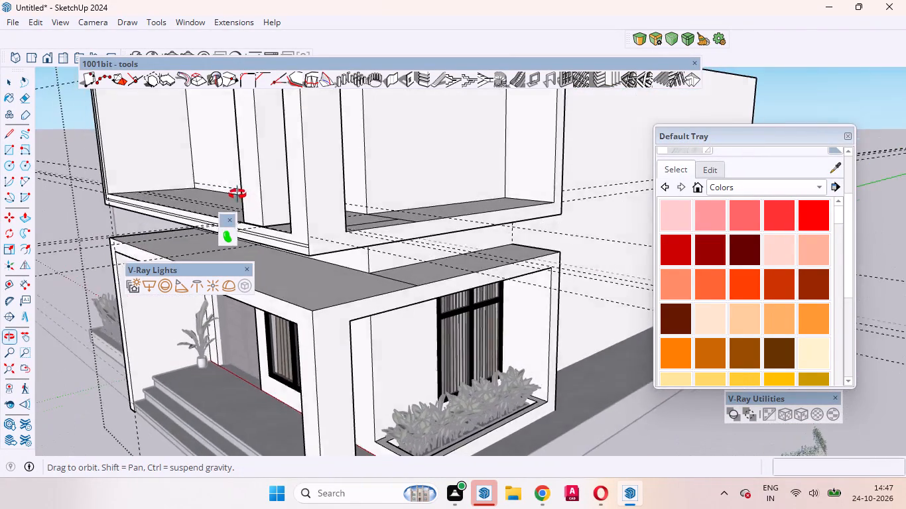
{"action": "middle_click_drag", "start_coordinate": [237, 194], "coordinate": [450, 245]}
{"action": "scroll", "coordinate": [450, 247], "scroll_direction": "up", "scroll_amount": 4}
{"action": "triple_click", "coordinate": [470, 261]}
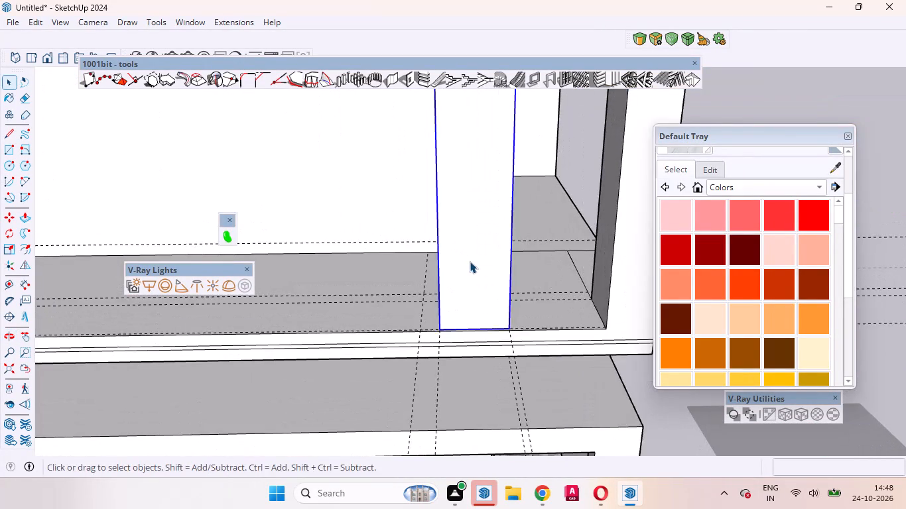
{"action": "key", "text": "p"}
{"action": "left_click_drag", "start_coordinate": [468, 267], "coordinate": [468, 264]}
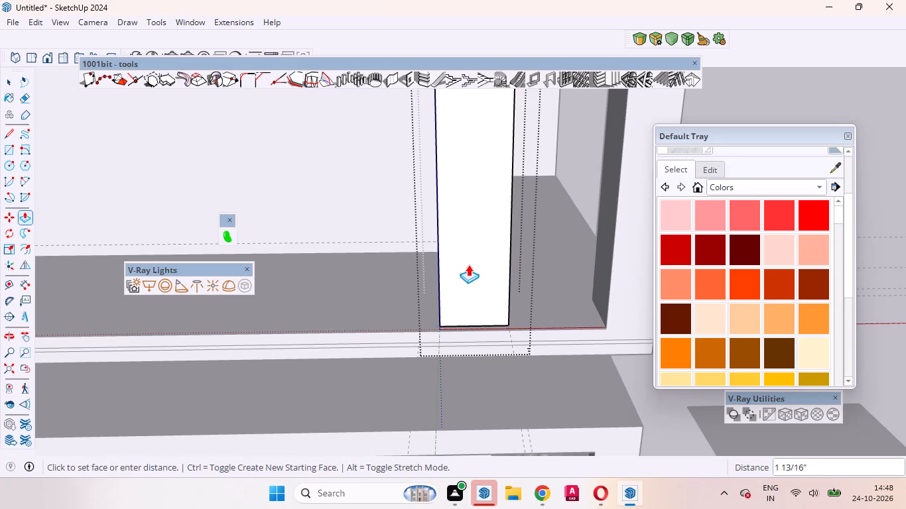
{"action": "left_click_drag", "start_coordinate": [468, 264], "coordinate": [468, 260]}
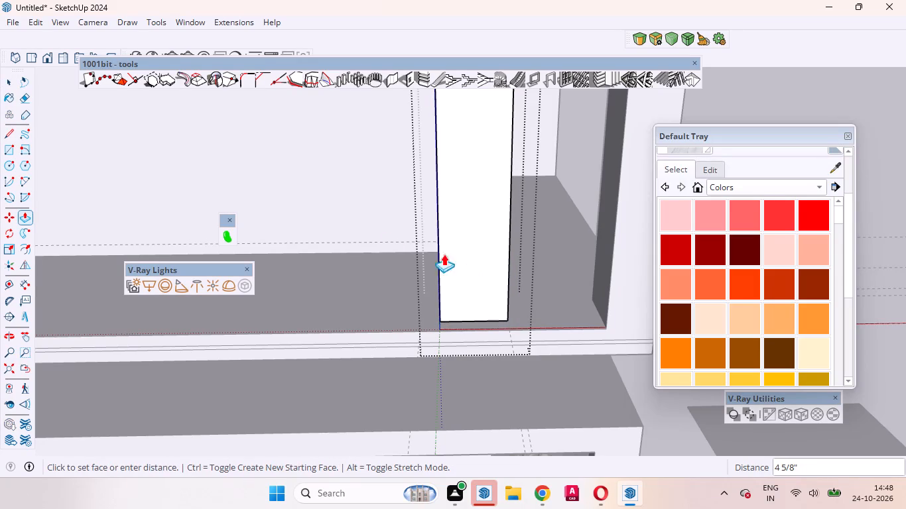
Repeat the same inward push on the column's side face, and close the column group.
{"action": "middle_click_drag", "start_coordinate": [398, 241], "coordinate": [582, 282]}
{"action": "scroll", "coordinate": [489, 286], "scroll_direction": "down", "scroll_amount": 4}
{"action": "scroll", "coordinate": [350, 224], "scroll_direction": "down", "scroll_amount": 2}
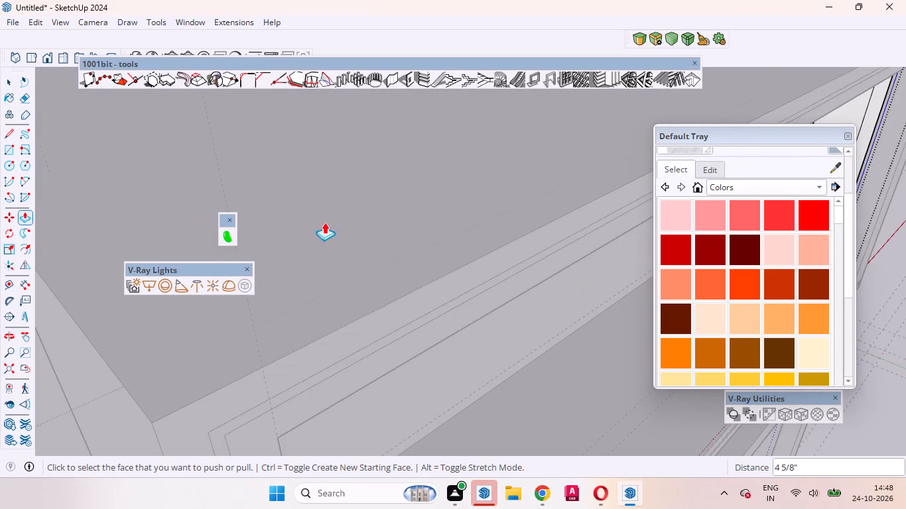
{"action": "scroll", "coordinate": [324, 222], "scroll_direction": "down", "scroll_amount": 13}
{"action": "scroll", "coordinate": [539, 247], "scroll_direction": "up", "scroll_amount": 5}
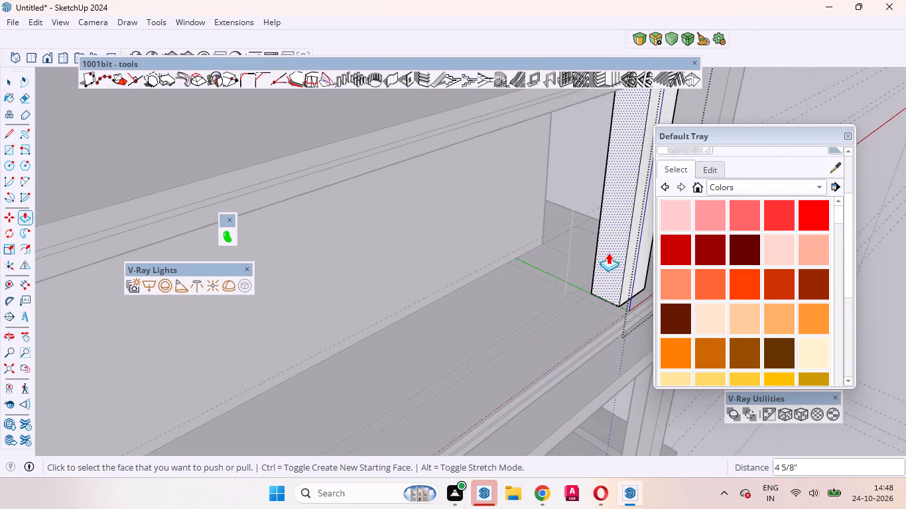
{"action": "double_click", "coordinate": [604, 251]}
{"action": "middle_click_drag", "start_coordinate": [606, 260], "coordinate": [380, 290]}
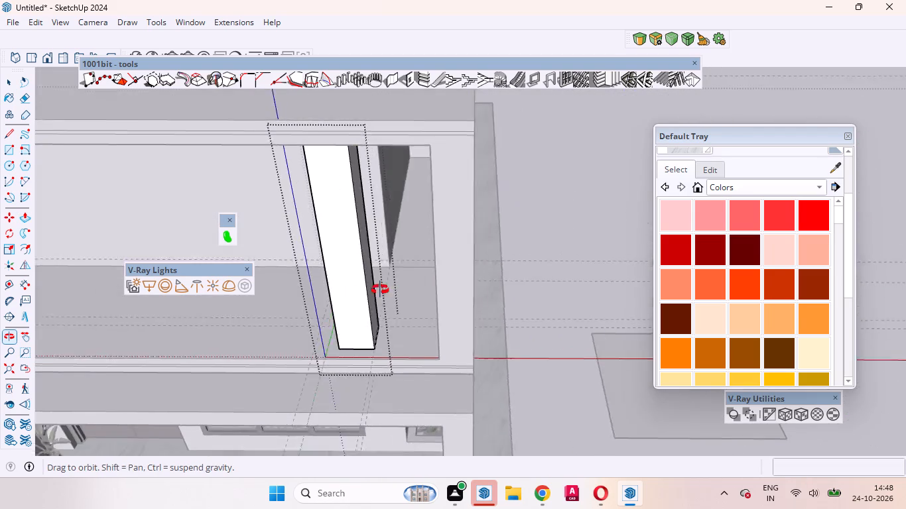
{"action": "middle_click_drag", "start_coordinate": [380, 290], "coordinate": [369, 293]}
{"action": "scroll", "coordinate": [340, 302], "scroll_direction": "up", "scroll_amount": 4}
{"action": "middle_click_drag", "start_coordinate": [353, 292], "coordinate": [105, 381]}
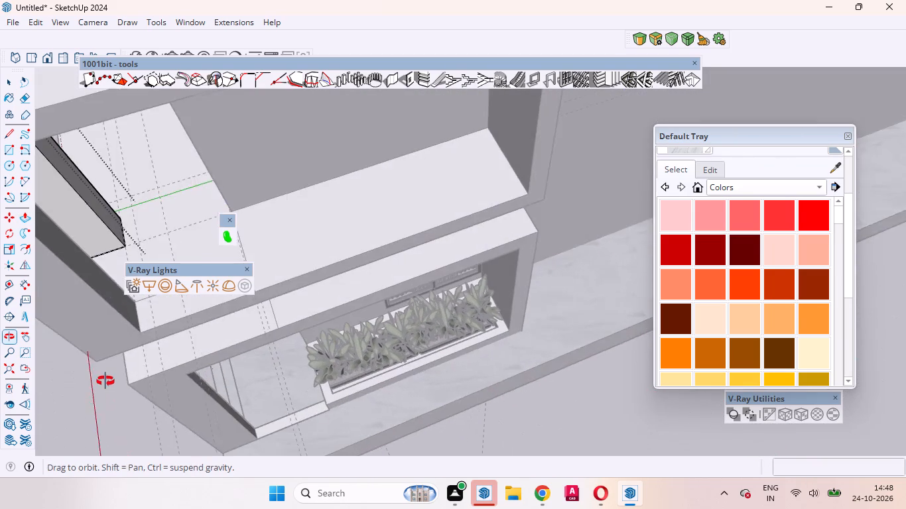
{"action": "middle_click_drag", "start_coordinate": [105, 381], "coordinate": [103, 370]}
{"action": "double_click", "coordinate": [105, 190]}
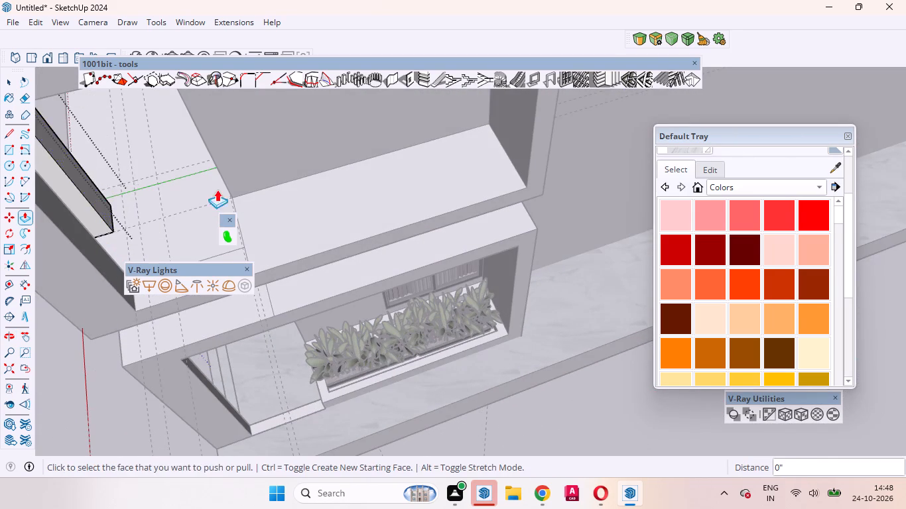
{"action": "scroll", "coordinate": [350, 199], "scroll_direction": "down", "scroll_amount": 4}
{"action": "middle_click_drag", "start_coordinate": [300, 239], "coordinate": [561, 126]}
{"action": "scroll", "coordinate": [566, 134], "scroll_direction": "up", "scroll_amount": 1}
{"action": "key", "text": "space"}
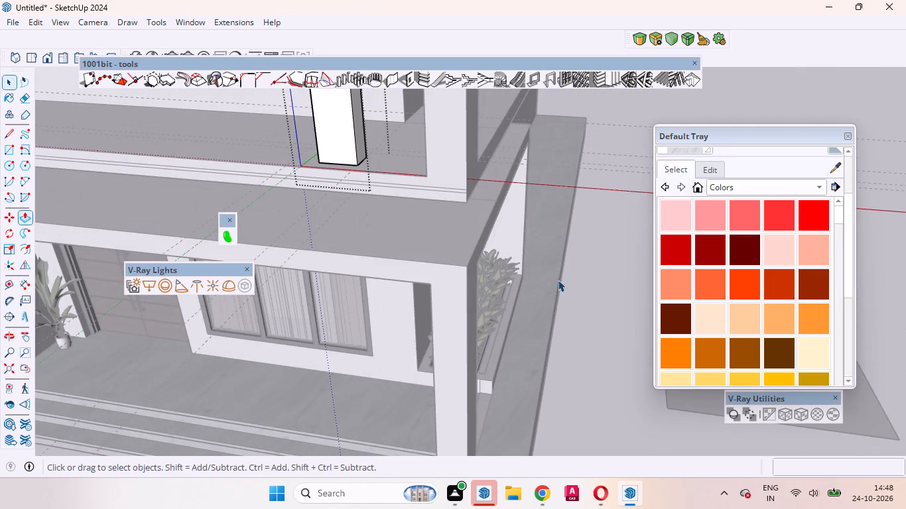
{"action": "left_click", "coordinate": [597, 325]}
Draw a line about 1' 1 3/8" across the upper corner pillar's front face, from the opening's top corner to the outer edge.
{"action": "scroll", "coordinate": [582, 326], "scroll_direction": "down", "scroll_amount": 10}
{"action": "middle_click_drag", "start_coordinate": [533, 321], "coordinate": [537, 294]}
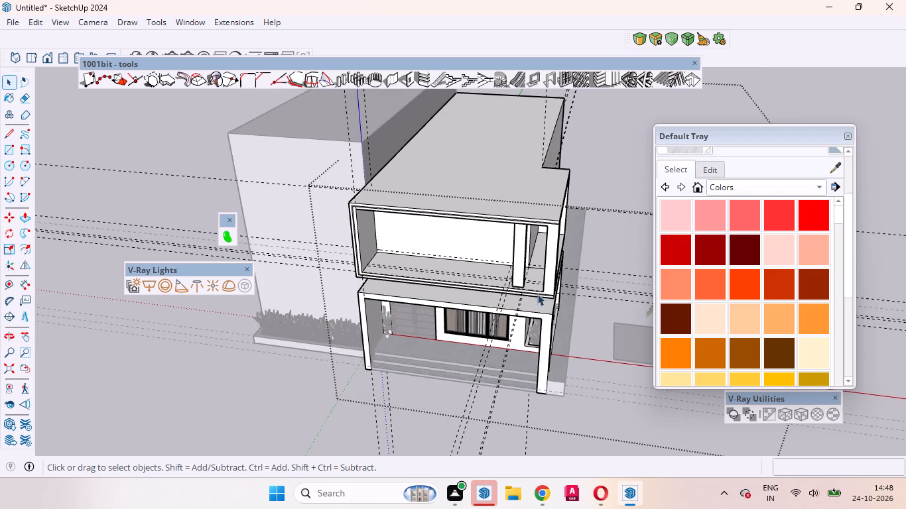
{"action": "middle_click_drag", "start_coordinate": [537, 294], "coordinate": [564, 236]}
{"action": "scroll", "coordinate": [547, 204], "scroll_direction": "up", "scroll_amount": 10}
{"action": "middle_click_drag", "start_coordinate": [527, 270], "coordinate": [505, 274]}
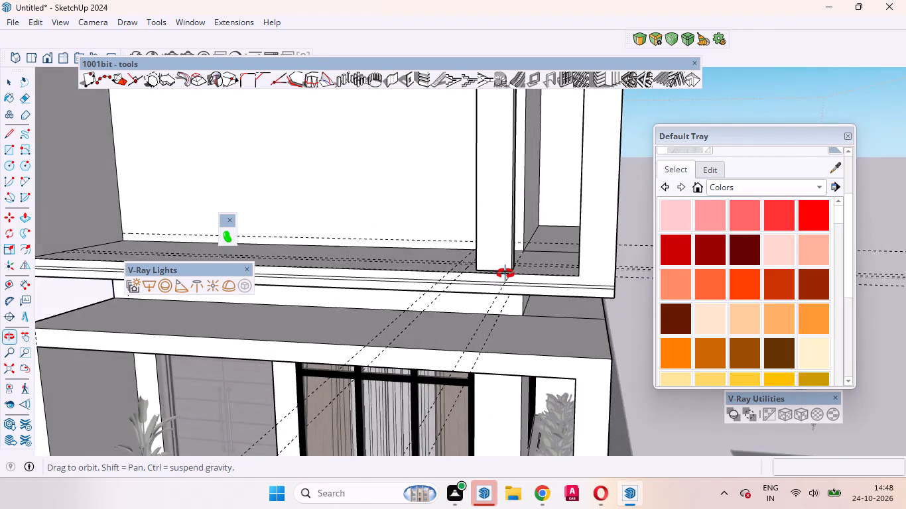
{"action": "middle_click_drag", "start_coordinate": [505, 274], "coordinate": [522, 319]}
{"action": "scroll", "coordinate": [516, 316], "scroll_direction": "down", "scroll_amount": 9}
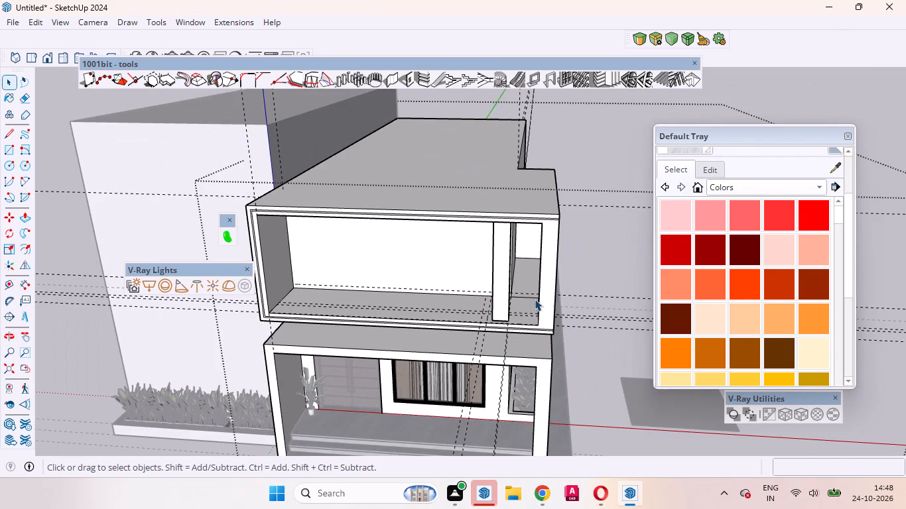
{"action": "left_click", "coordinate": [553, 280]}
{"action": "left_click", "coordinate": [552, 280]}
{"action": "scroll", "coordinate": [546, 226], "scroll_direction": "up", "scroll_amount": 4}
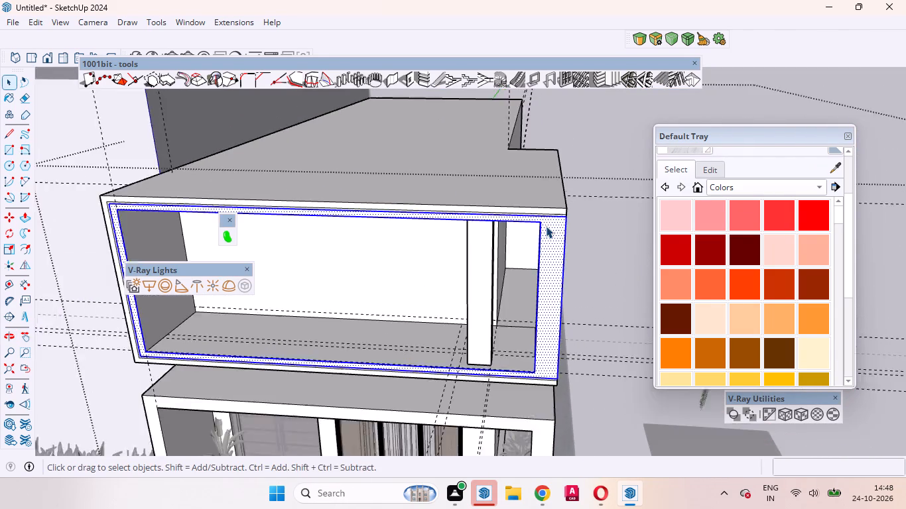
{"action": "scroll", "coordinate": [546, 226], "scroll_direction": "up", "scroll_amount": 19}
{"action": "key", "text": "l"}
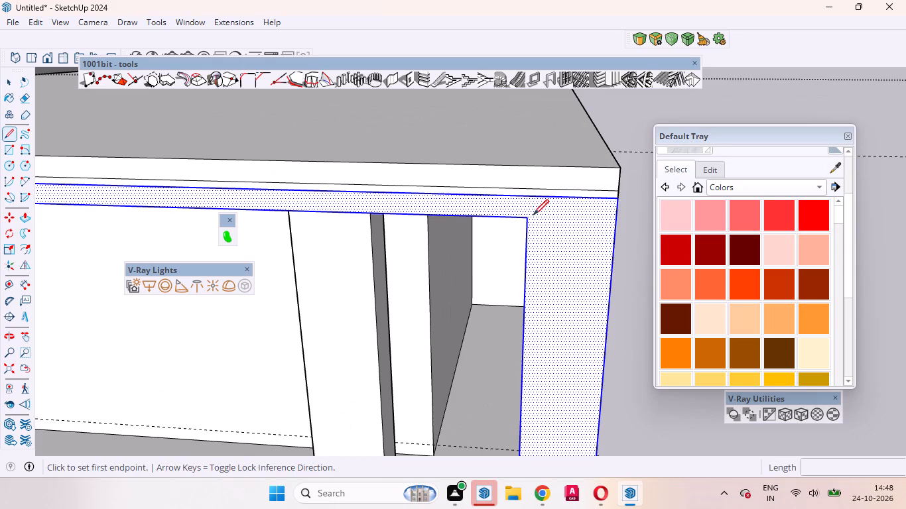
{"action": "left_click", "coordinate": [525, 215]}
{"action": "left_click", "coordinate": [615, 218]}
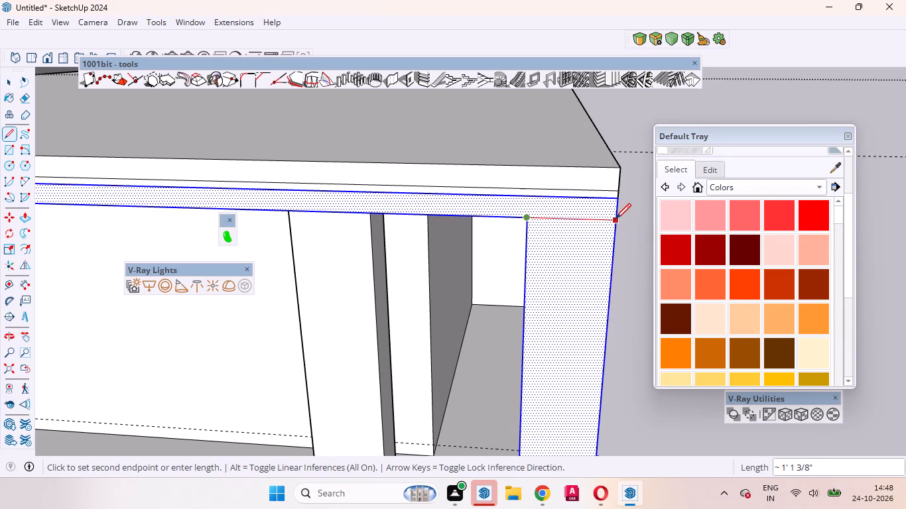
Continue the line across the corner pillar's side face to the side opening's top corner.
{"action": "middle_click_drag", "start_coordinate": [615, 219], "coordinate": [398, 234]}
{"action": "scroll", "coordinate": [395, 231], "scroll_direction": "up", "scroll_amount": 1}
{"action": "scroll", "coordinate": [371, 213], "scroll_direction": "down", "scroll_amount": 6}
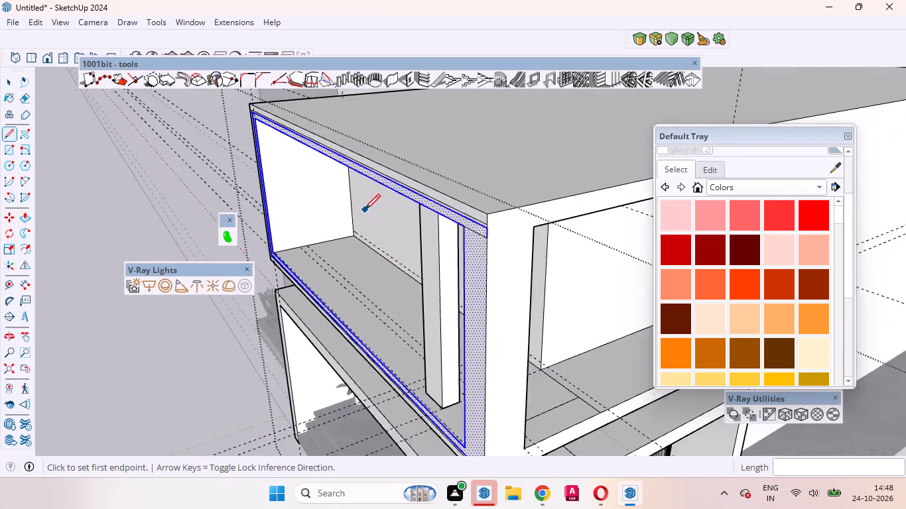
{"action": "scroll", "coordinate": [365, 209], "scroll_direction": "down", "scroll_amount": 1}
{"action": "scroll", "coordinate": [459, 230], "scroll_direction": "up", "scroll_amount": 5}
{"action": "left_click", "coordinate": [424, 223]}
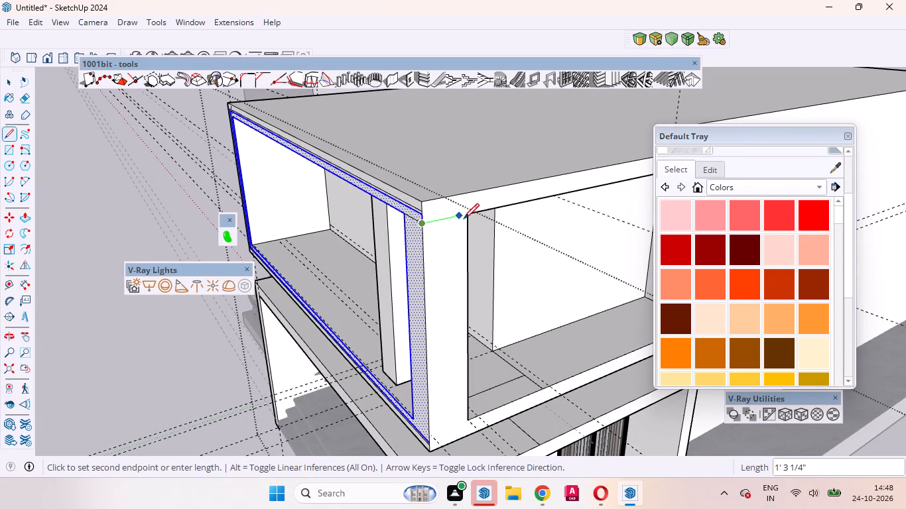
{"action": "left_click", "coordinate": [468, 216]}
Draw a rectangle about 1' 1 3/8" by 7' 8" over the corner pillar's front face, and delete the face filling the front opening.
{"action": "key", "text": "space"}
{"action": "left_click", "coordinate": [442, 262]}
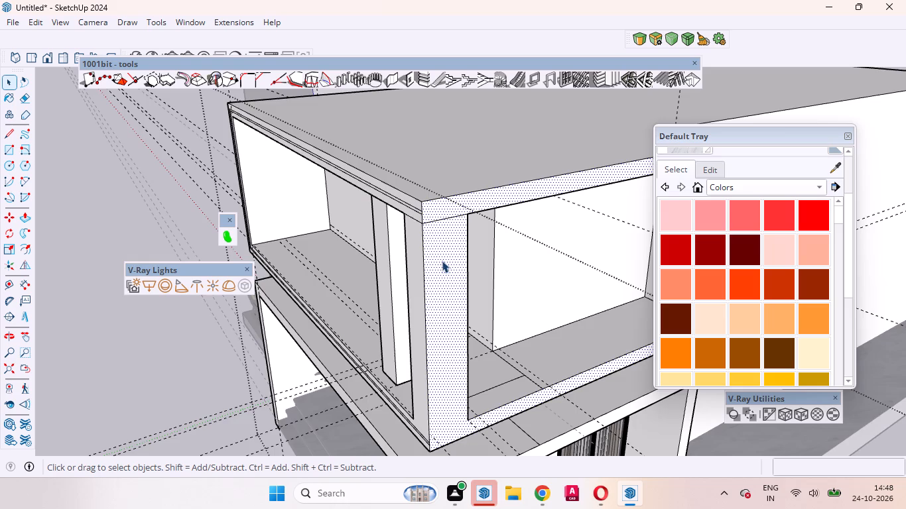
{"action": "scroll", "coordinate": [431, 239], "scroll_direction": "up", "scroll_amount": 4}
{"action": "left_click", "coordinate": [413, 251]}
{"action": "middle_click_drag", "start_coordinate": [412, 253], "coordinate": [500, 224]}
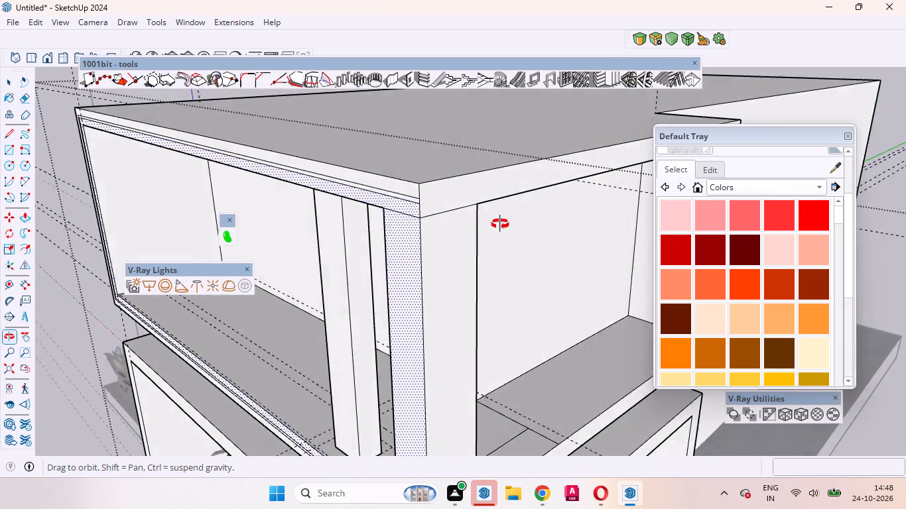
{"action": "middle_click_drag", "start_coordinate": [500, 224], "coordinate": [576, 193]}
{"action": "scroll", "coordinate": [576, 193], "scroll_direction": "up", "scroll_amount": 1}
{"action": "scroll", "coordinate": [569, 216], "scroll_direction": "down", "scroll_amount": 9}
{"action": "scroll", "coordinate": [561, 246], "scroll_direction": "up", "scroll_amount": 6}
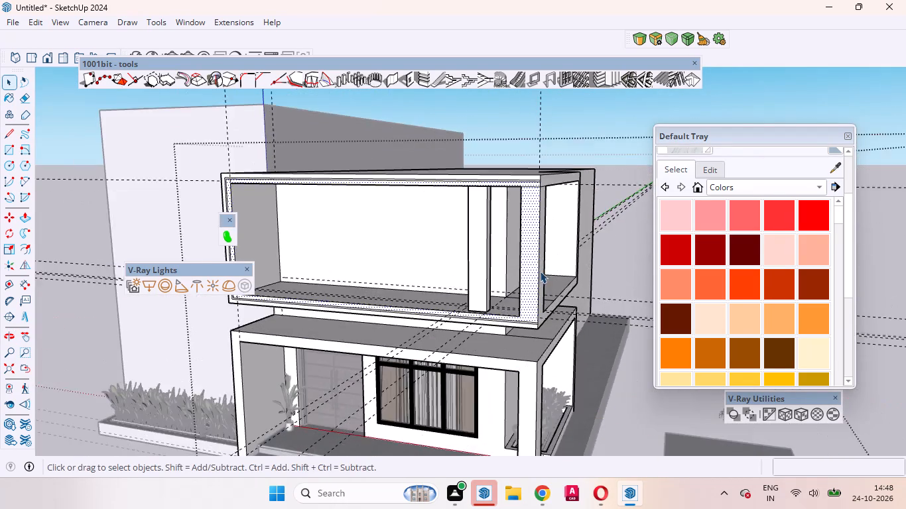
{"action": "scroll", "coordinate": [540, 271], "scroll_direction": "up", "scroll_amount": 2}
{"action": "double_click", "coordinate": [533, 256]}
{"action": "left_click", "coordinate": [531, 247]}
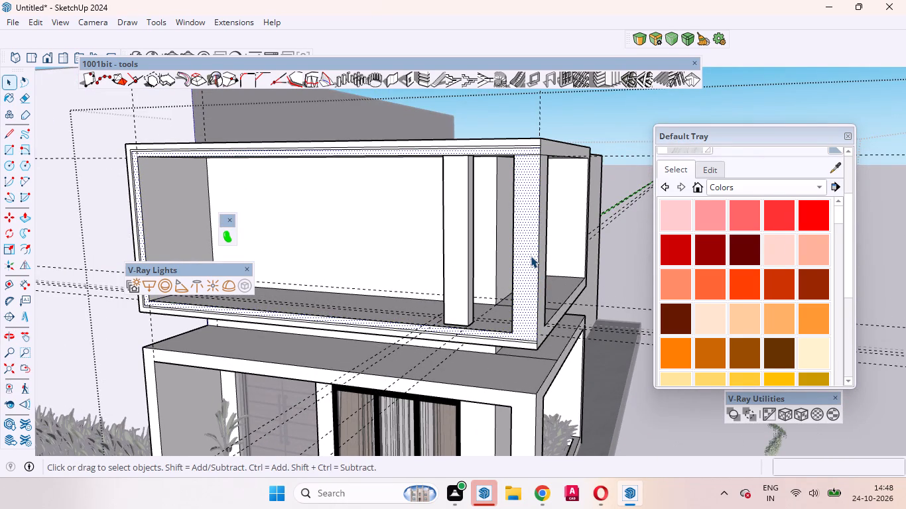
{"action": "key", "text": "r"}
{"action": "scroll", "coordinate": [525, 263], "scroll_direction": "up", "scroll_amount": 2}
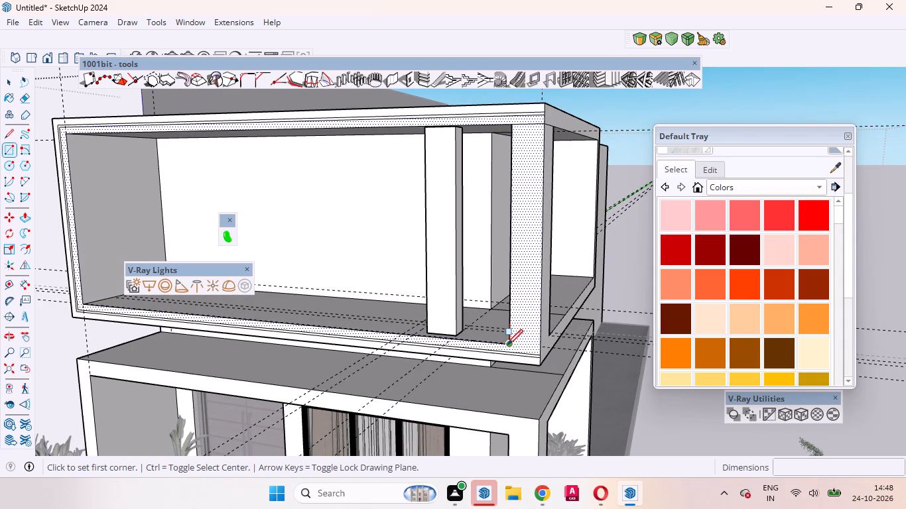
{"action": "left_click", "coordinate": [507, 345]}
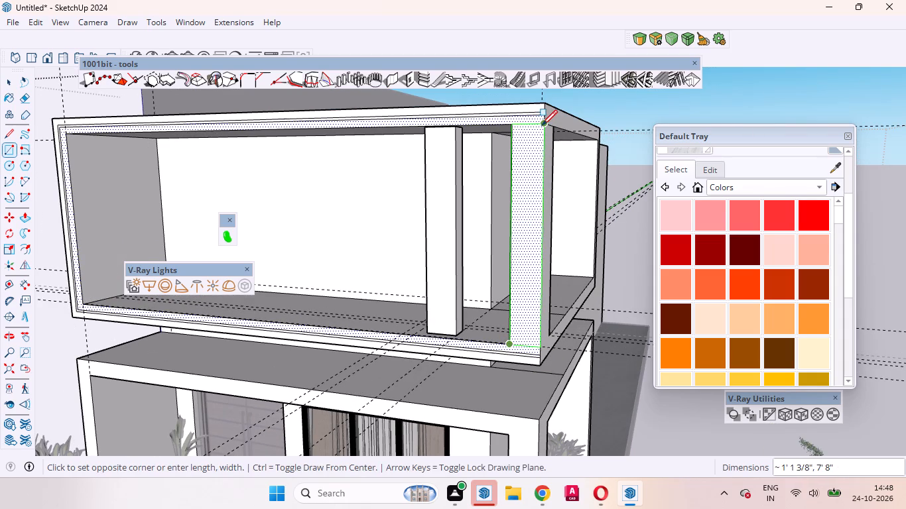
{"action": "left_click", "coordinate": [542, 125]}
{"action": "key", "text": "space"}
{"action": "left_click", "coordinate": [478, 213]}
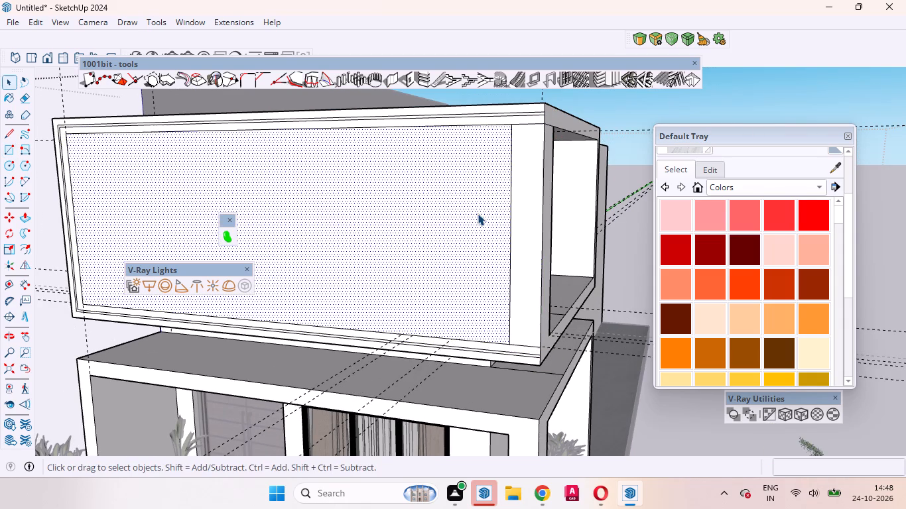
{"action": "key", "text": "Delete"}
Draw a rectangle 7' 8" by about 1' 6 15/16" over the corner pillar's side face, and delete the face filling the side opening.
{"action": "left_click", "coordinate": [525, 209]}
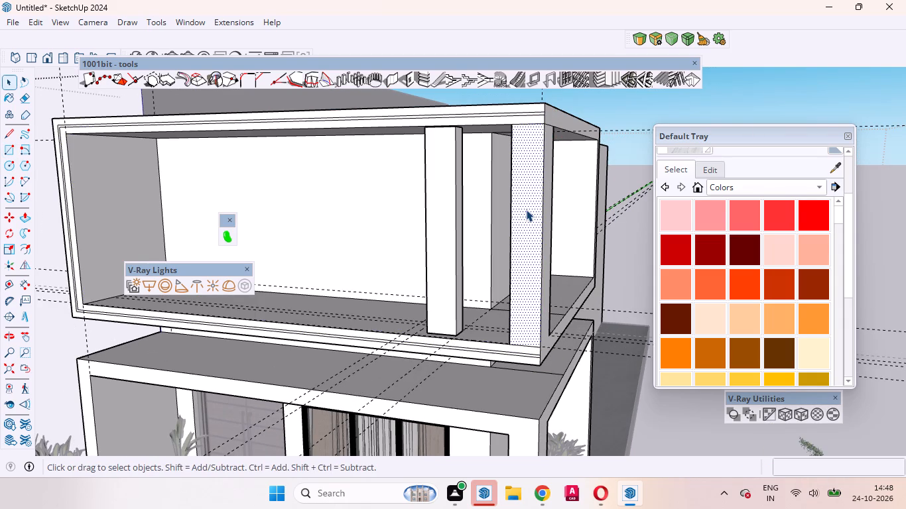
{"action": "middle_click_drag", "start_coordinate": [543, 251], "coordinate": [421, 280]}
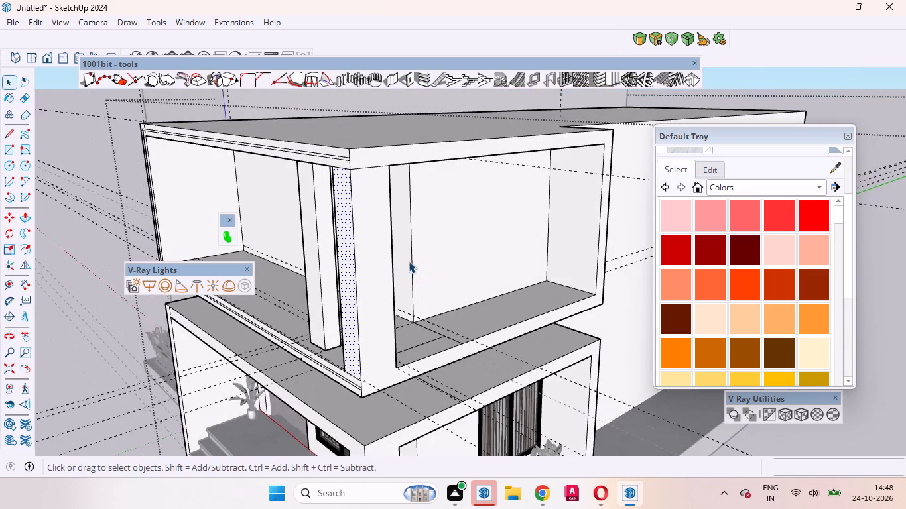
{"action": "left_click", "coordinate": [384, 269]}
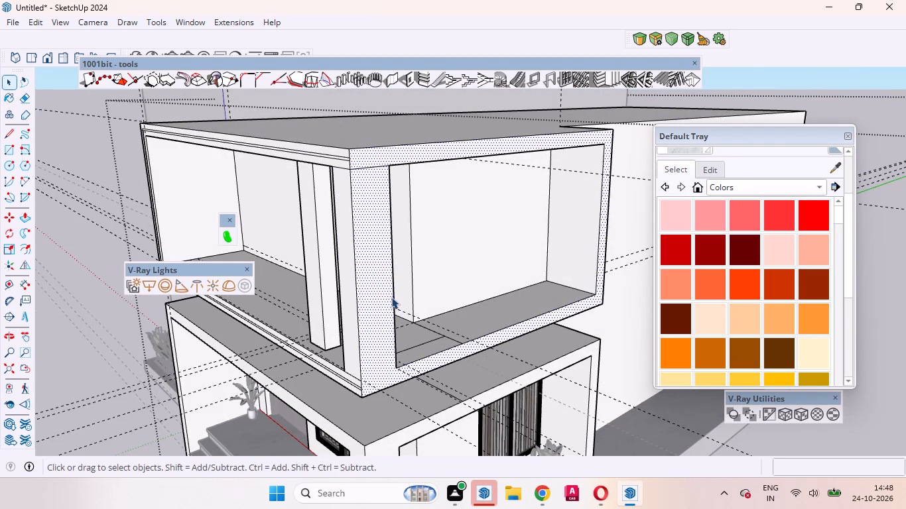
{"action": "key", "text": "r"}
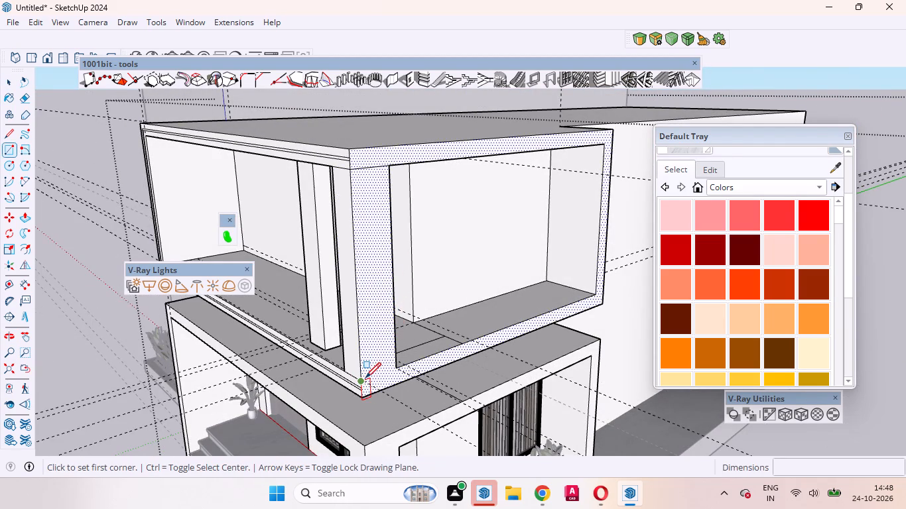
{"action": "left_click", "coordinate": [365, 378]}
{"action": "left_click", "coordinate": [390, 166]}
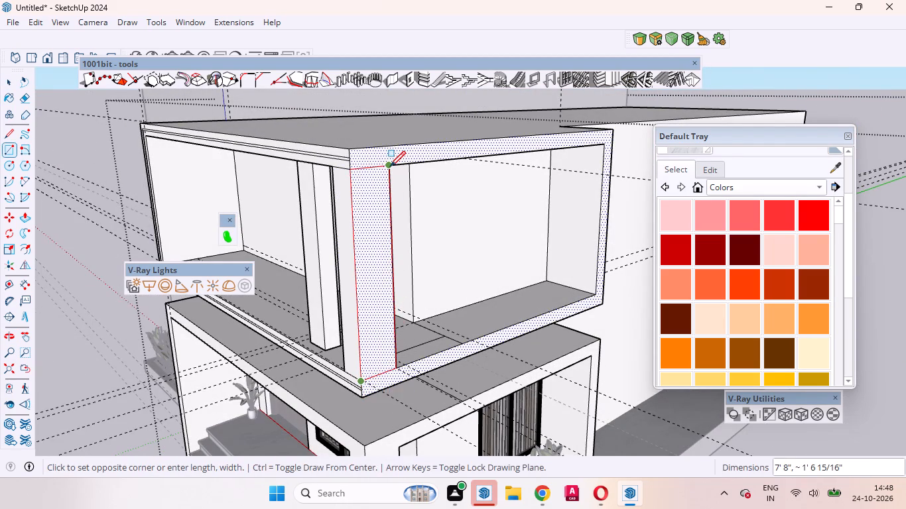
{"action": "key", "text": "space"}
{"action": "left_click", "coordinate": [375, 246]}
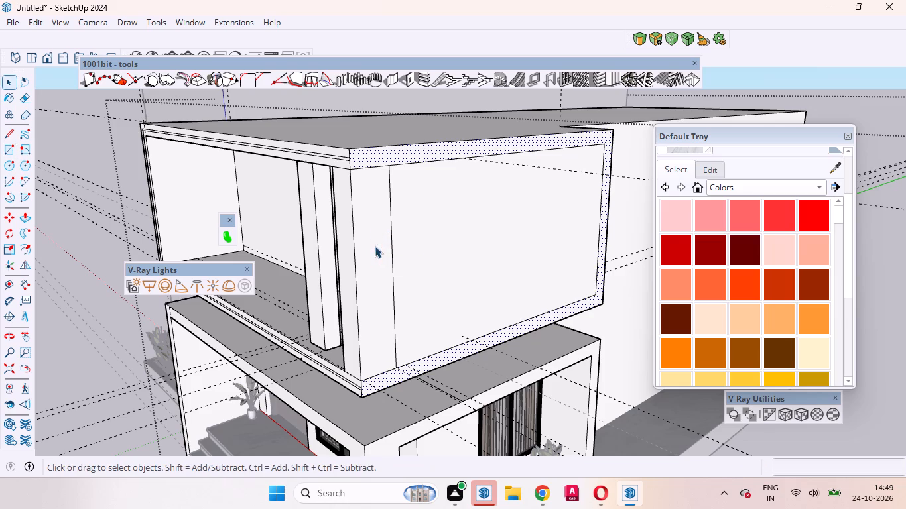
{"action": "left_click", "coordinate": [443, 244]}
{"action": "key", "text": "Delete"}
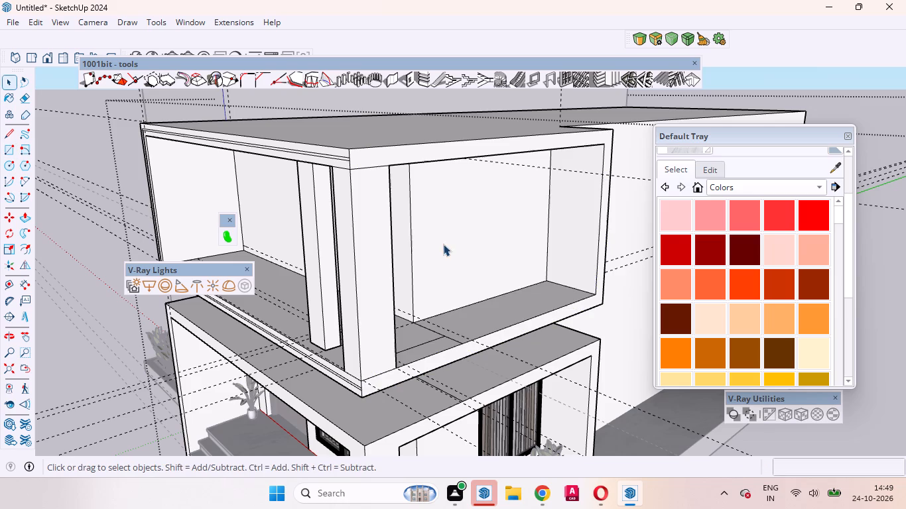
Delete the upper floor's corner pillar: its two outer faces and the vertical edges left behind, keeping the inset column.
{"action": "left_click", "coordinate": [373, 282]}
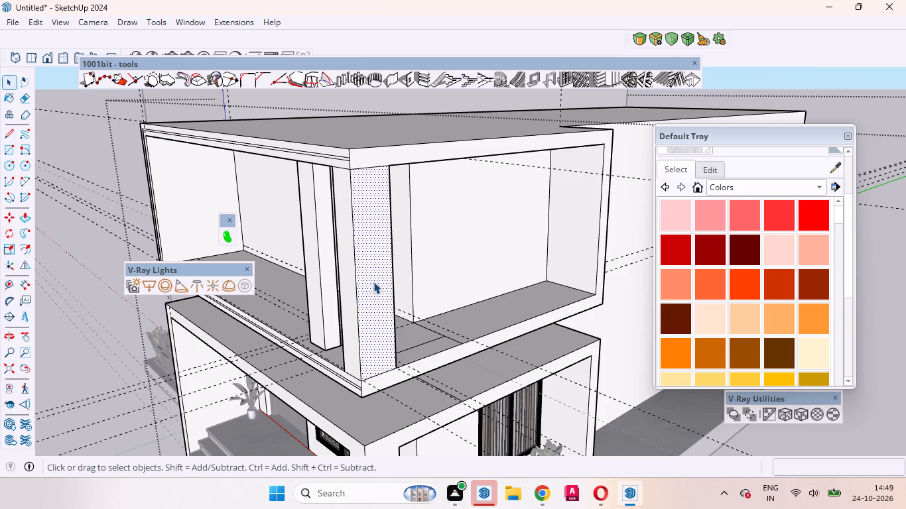
{"action": "key", "text": "Delete"}
{"action": "left_click", "coordinate": [347, 292]}
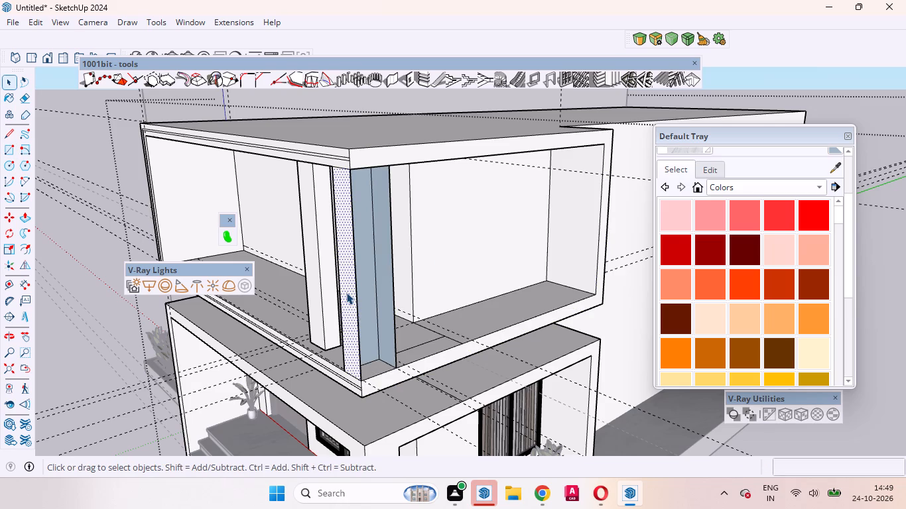
{"action": "key", "text": "Delete"}
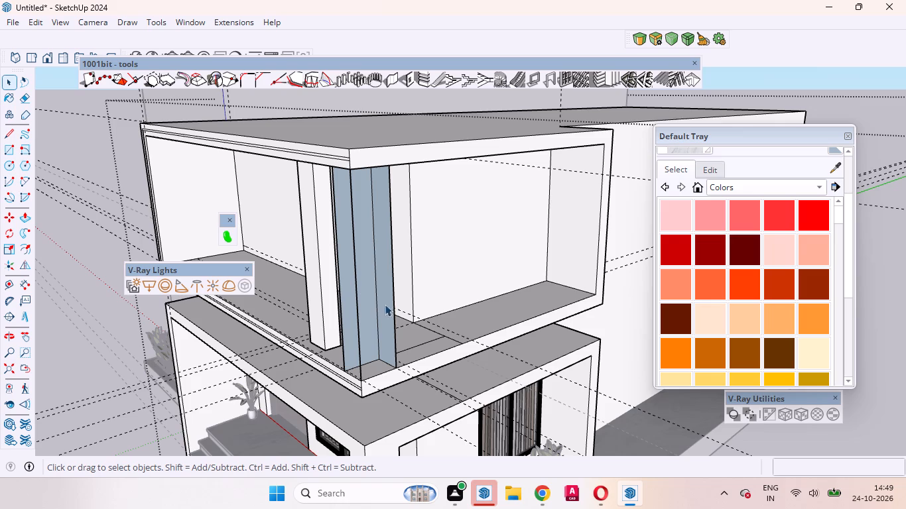
{"action": "left_click", "coordinate": [393, 305]}
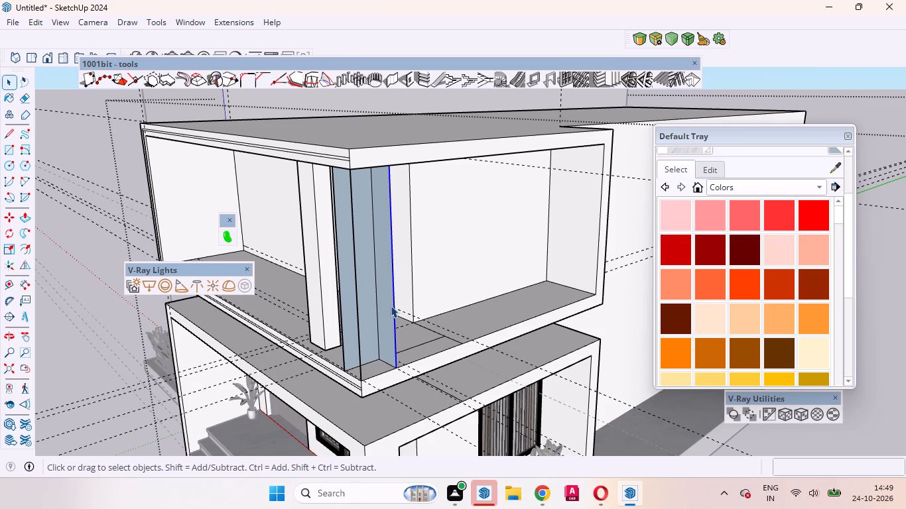
{"action": "key", "text": "Delete"}
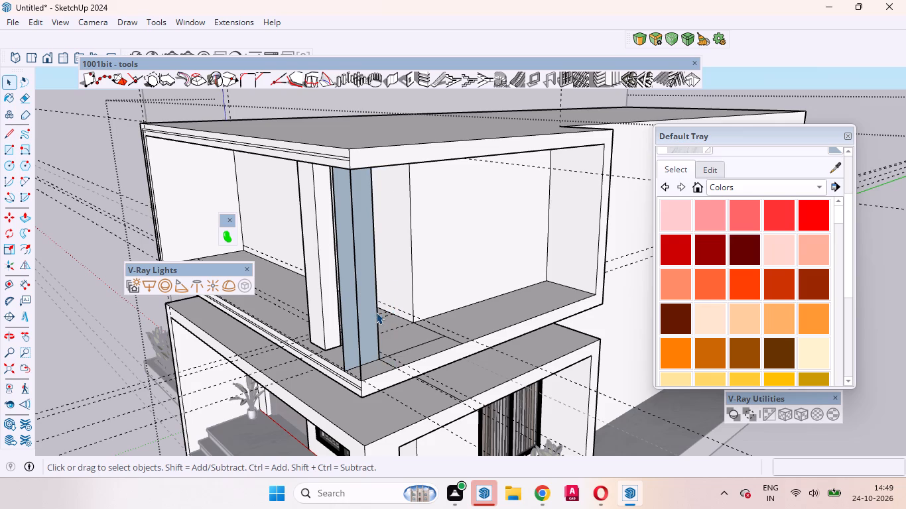
{"action": "left_click", "coordinate": [376, 312]}
{"action": "key", "text": "Delete"}
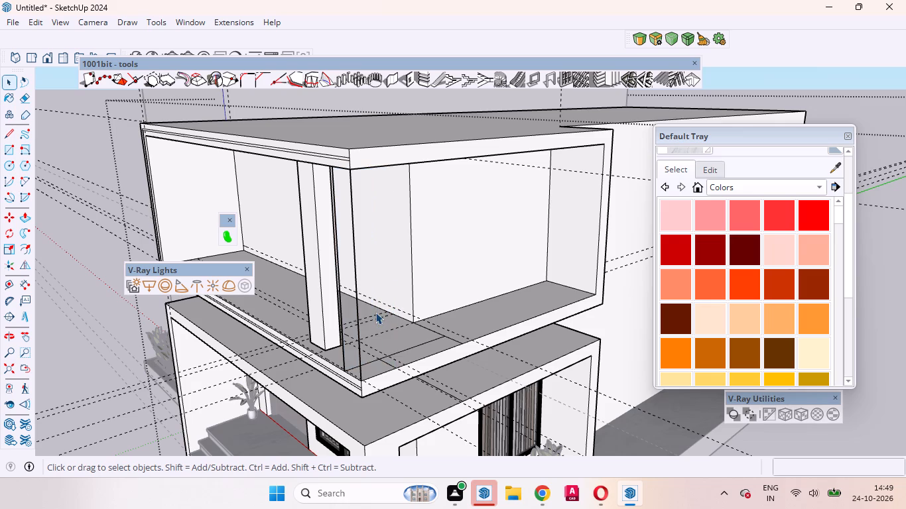
{"action": "left_click", "coordinate": [359, 345]}
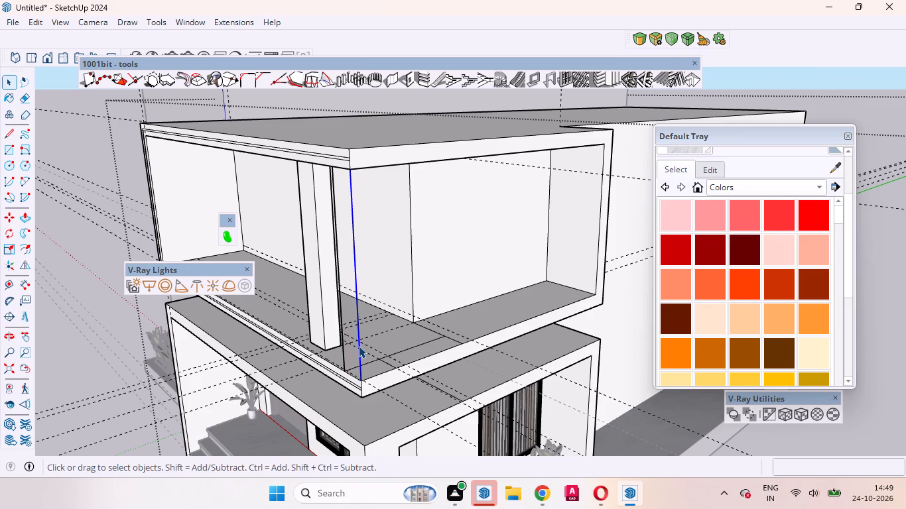
{"action": "key", "text": "Delete"}
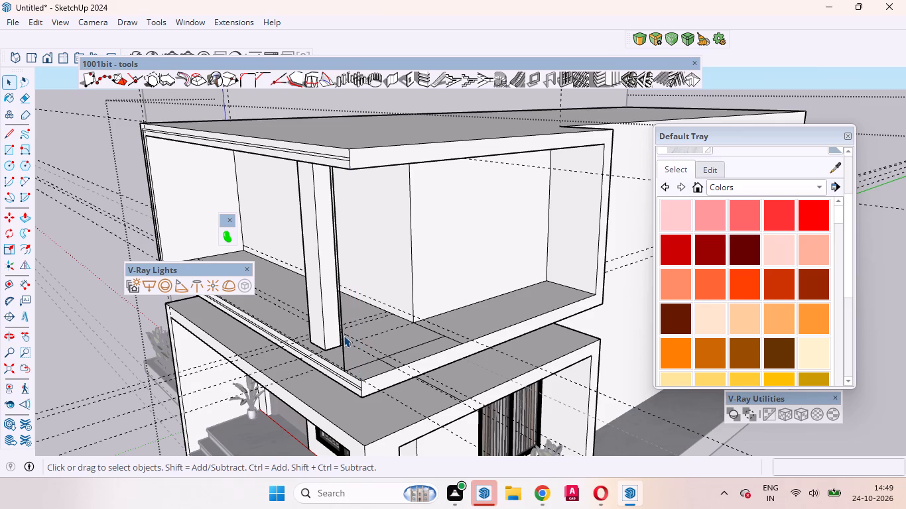
{"action": "left_click", "coordinate": [344, 335]}
{"action": "key", "text": "Delete"}
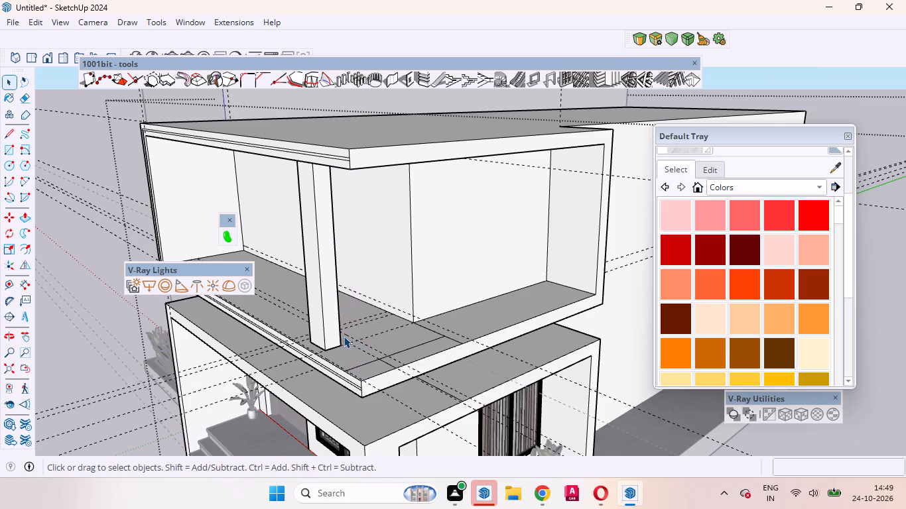
Delete the leftover line segments on the upper floor slab around the former corner pillar and on the roof slab below.
{"action": "left_click", "coordinate": [365, 363]}
{"action": "key", "text": "Delete"}
{"action": "left_click", "coordinate": [400, 352]}
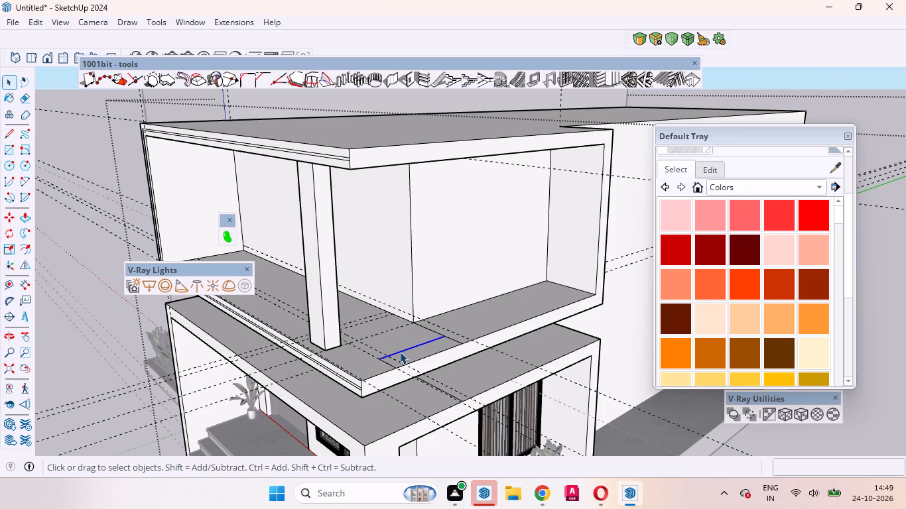
{"action": "key", "text": "Delete"}
{"action": "scroll", "coordinate": [456, 290], "scroll_direction": "down", "scroll_amount": 6}
{"action": "scroll", "coordinate": [464, 310], "scroll_direction": "up", "scroll_amount": 6}
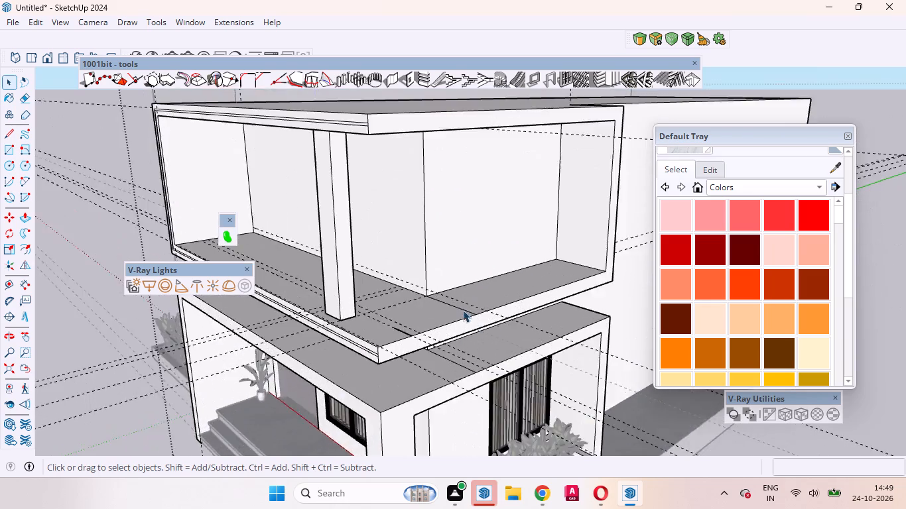
{"action": "scroll", "coordinate": [463, 310], "scroll_direction": "up", "scroll_amount": 4}
{"action": "left_click", "coordinate": [460, 308]}
{"action": "key", "text": "Delete"}
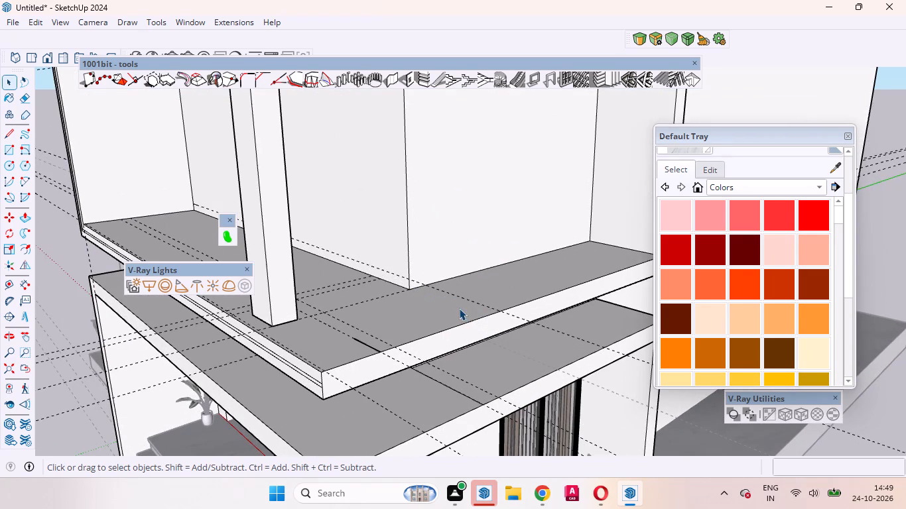
{"action": "left_click", "coordinate": [367, 345]}
{"action": "key", "text": "Delete"}
Examine the open upper-floor corner and its inset column from several angles around the house.
{"action": "scroll", "coordinate": [383, 346], "scroll_direction": "down", "scroll_amount": 9}
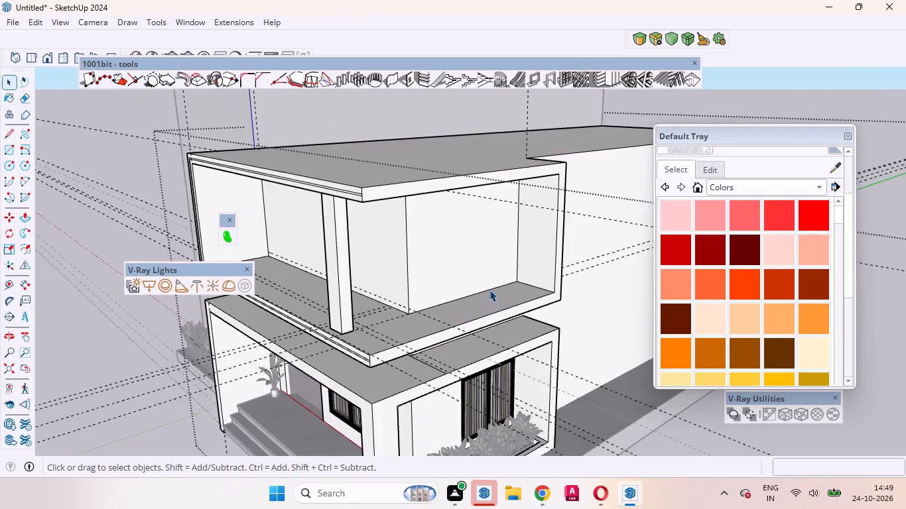
{"action": "scroll", "coordinate": [489, 290], "scroll_direction": "down", "scroll_amount": 2}
{"action": "middle_click_drag", "start_coordinate": [428, 325], "coordinate": [645, 310]}
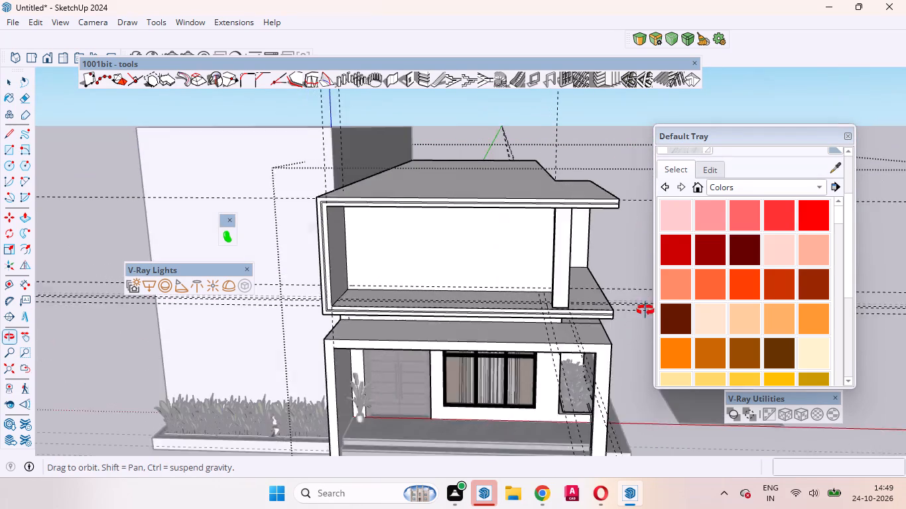
{"action": "middle_click_drag", "start_coordinate": [645, 310], "coordinate": [572, 313]}
{"action": "scroll", "coordinate": [526, 314], "scroll_direction": "down", "scroll_amount": 4}
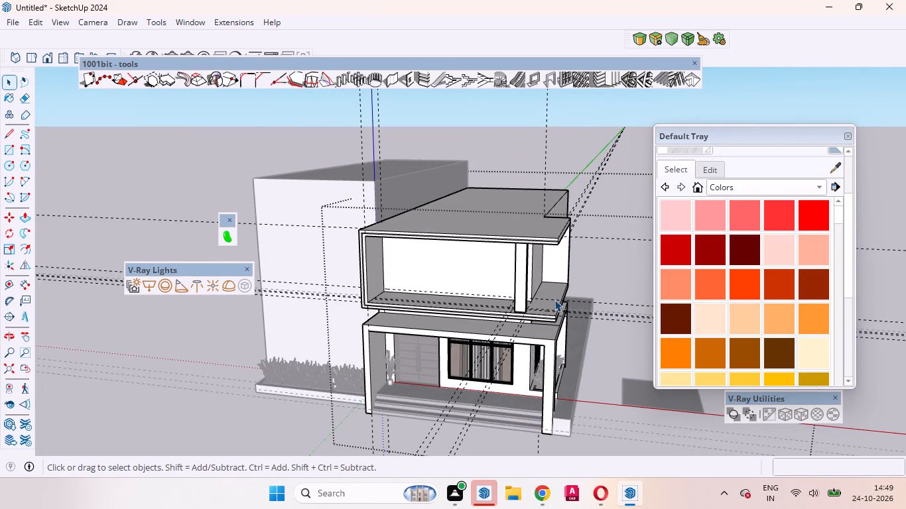
{"action": "middle_click_drag", "start_coordinate": [554, 300], "coordinate": [348, 270]}
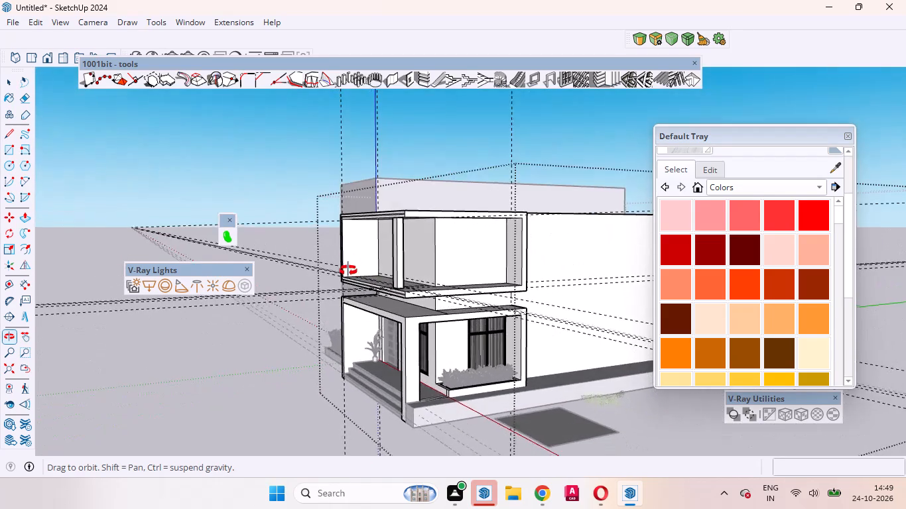
{"action": "middle_click_drag", "start_coordinate": [348, 270], "coordinate": [537, 349]}
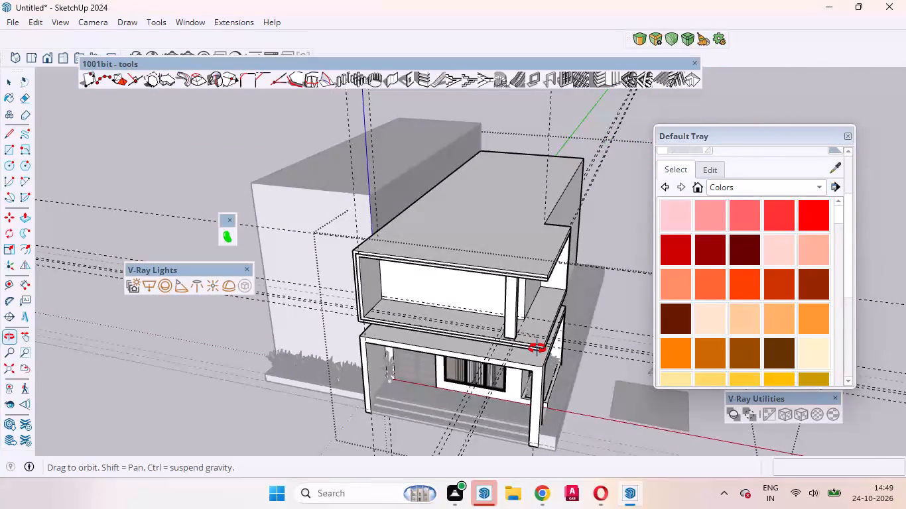
{"action": "middle_click_drag", "start_coordinate": [537, 349], "coordinate": [522, 359]}
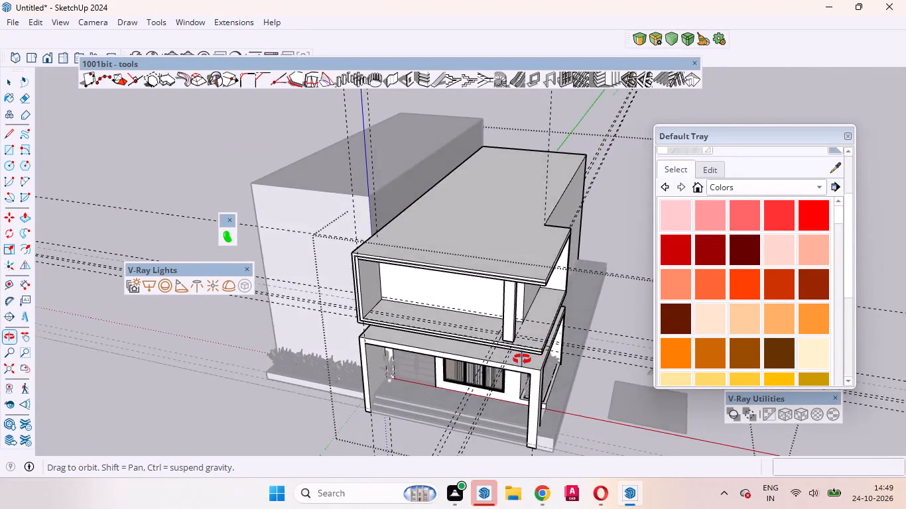
{"action": "middle_click_drag", "start_coordinate": [522, 359], "coordinate": [412, 352]}
{"action": "scroll", "coordinate": [451, 335], "scroll_direction": "up", "scroll_amount": 10}
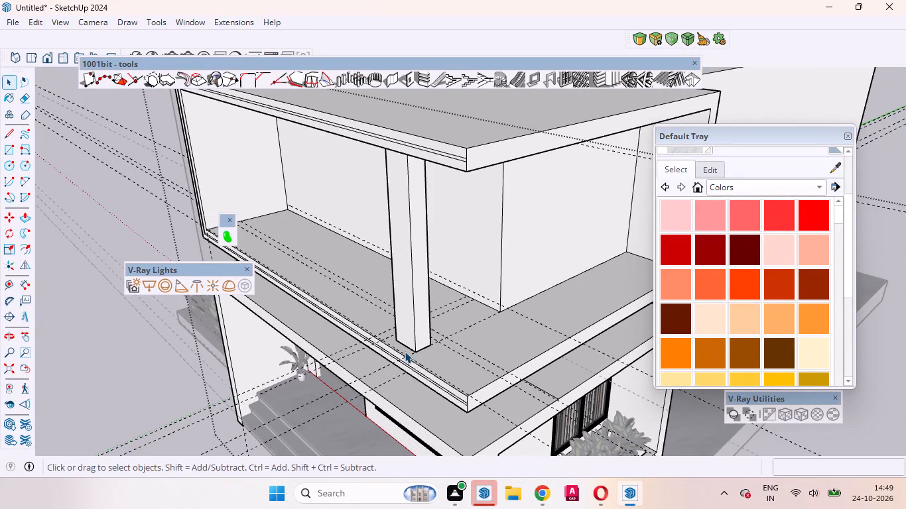
{"action": "scroll", "coordinate": [435, 317], "scroll_direction": "down", "scroll_amount": 4}
{"action": "middle_click_drag", "start_coordinate": [381, 327], "coordinate": [515, 356]}
{"action": "middle_click_drag", "start_coordinate": [515, 356], "coordinate": [521, 356]}
{"action": "scroll", "coordinate": [521, 355], "scroll_direction": "up", "scroll_amount": 1}
{"action": "scroll", "coordinate": [429, 278], "scroll_direction": "up", "scroll_amount": 20}
{"action": "scroll", "coordinate": [409, 306], "scroll_direction": "up", "scroll_amount": 4}
Inside the inset column's group, push/pull the face above the entrance steps about 2 11/16" outward toward the slab edge.
{"action": "left_click", "coordinate": [11, 81]}
{"action": "scroll", "coordinate": [393, 350], "scroll_direction": "up", "scroll_amount": 10}
{"action": "middle_click_drag", "start_coordinate": [443, 356], "coordinate": [388, 388]}
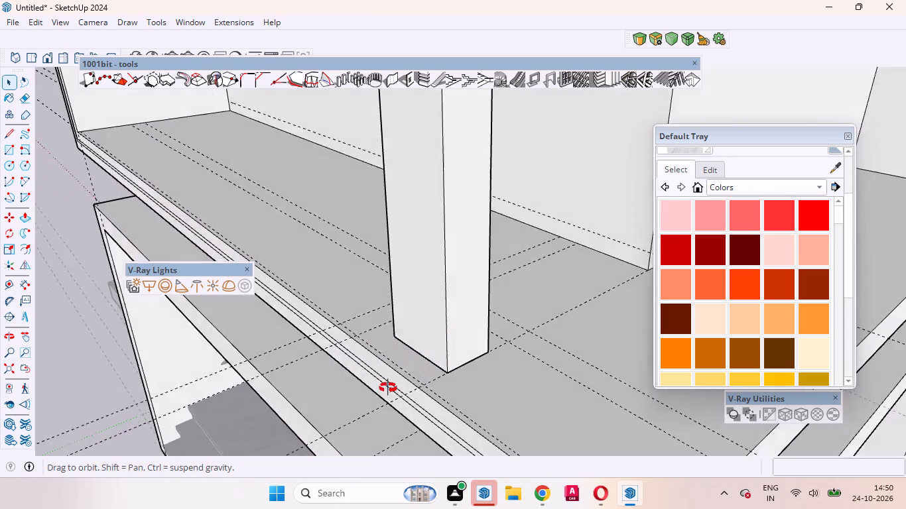
{"action": "middle_click_drag", "start_coordinate": [388, 388], "coordinate": [303, 431]}
{"action": "scroll", "coordinate": [452, 300], "scroll_direction": "down", "scroll_amount": 4}
{"action": "scroll", "coordinate": [450, 308], "scroll_direction": "up", "scroll_amount": 7}
{"action": "middle_click_drag", "start_coordinate": [419, 329], "coordinate": [521, 335]}
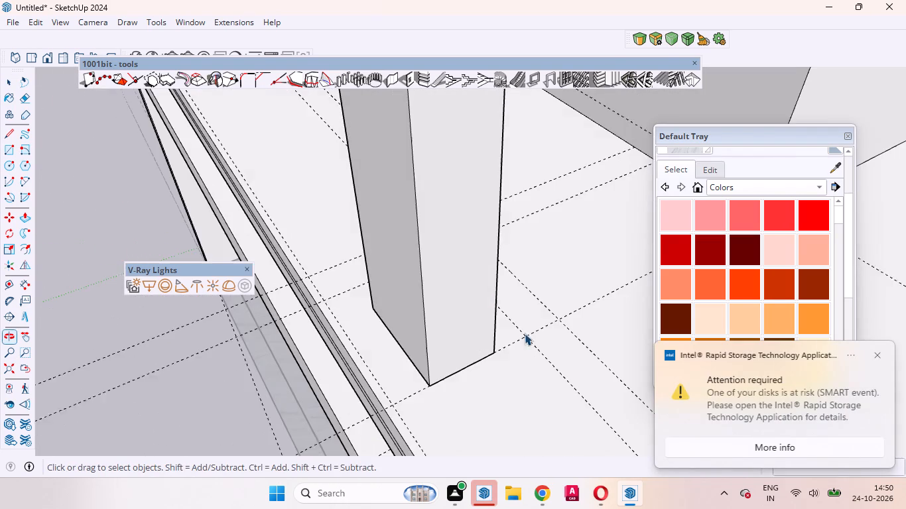
{"action": "left_click", "coordinate": [409, 317]}
{"action": "double_click", "coordinate": [399, 302]}
{"action": "left_click", "coordinate": [399, 299]}
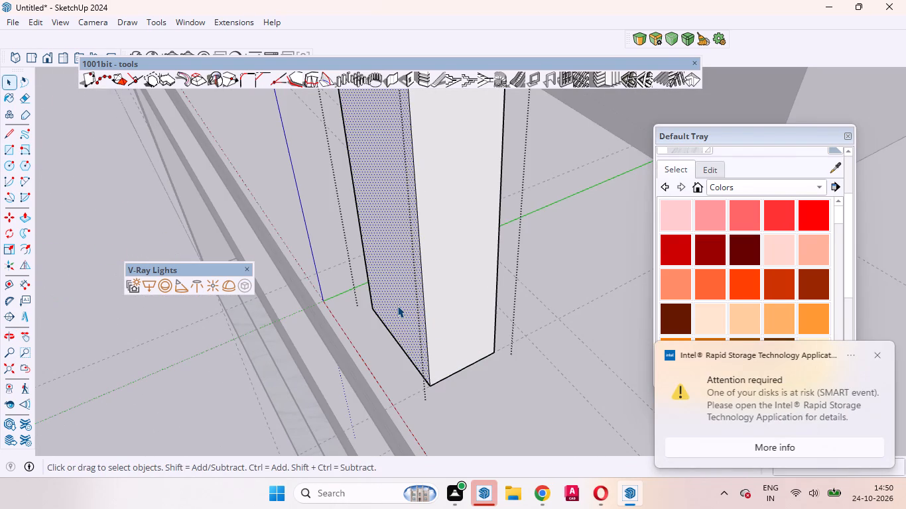
{"action": "key", "text": "p"}
{"action": "left_click", "coordinate": [397, 305]}
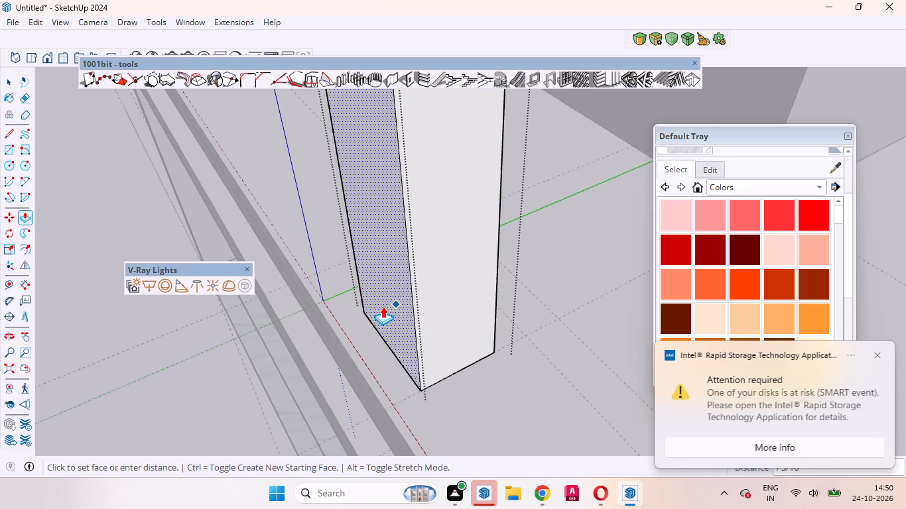
{"action": "left_click", "coordinate": [371, 306]}
{"action": "key", "text": "space"}
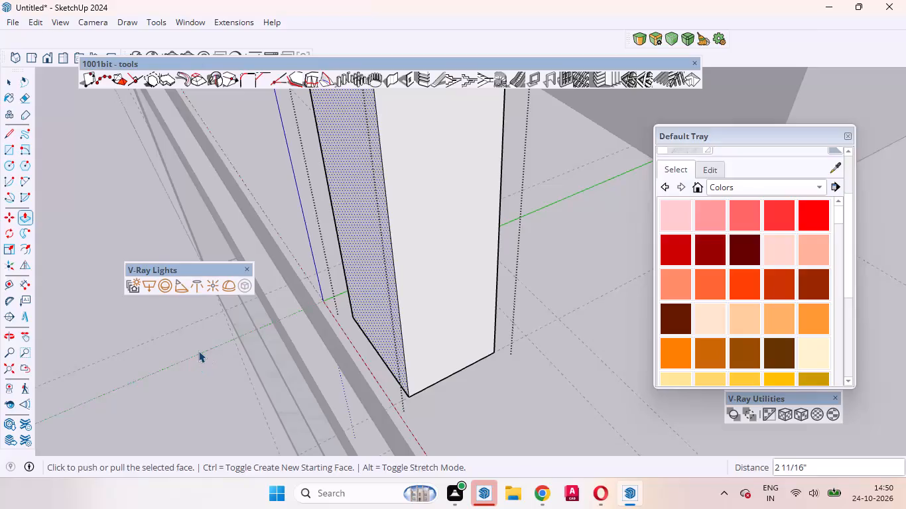
{"action": "left_click", "coordinate": [195, 349]}
Inspect the thickened inset column and both storeys of the facade from the side and front.
{"action": "scroll", "coordinate": [367, 298], "scroll_direction": "down", "scroll_amount": 12}
{"action": "scroll", "coordinate": [391, 244], "scroll_direction": "down", "scroll_amount": 5}
{"action": "middle_click_drag", "start_coordinate": [412, 314], "coordinate": [492, 298]}
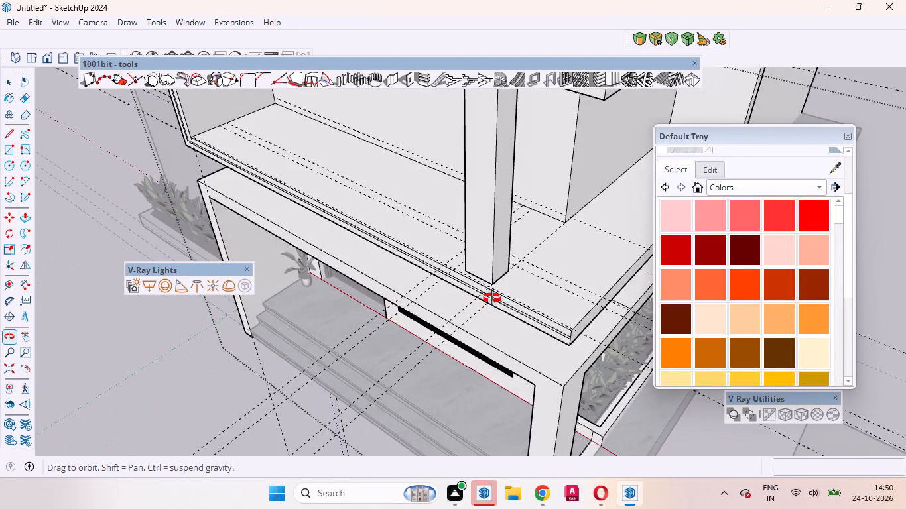
{"action": "middle_click_drag", "start_coordinate": [492, 298], "coordinate": [414, 284]}
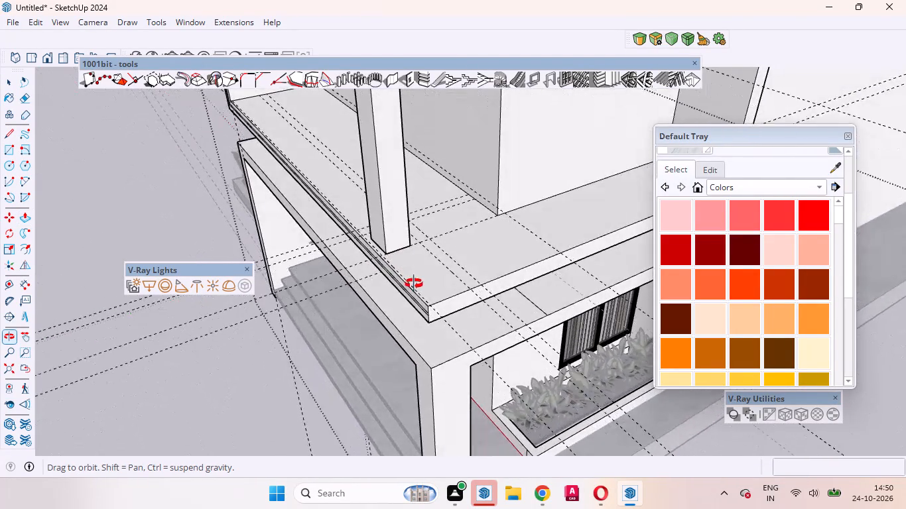
{"action": "middle_click_drag", "start_coordinate": [414, 284], "coordinate": [353, 299]}
{"action": "scroll", "coordinate": [399, 284], "scroll_direction": "down", "scroll_amount": 4}
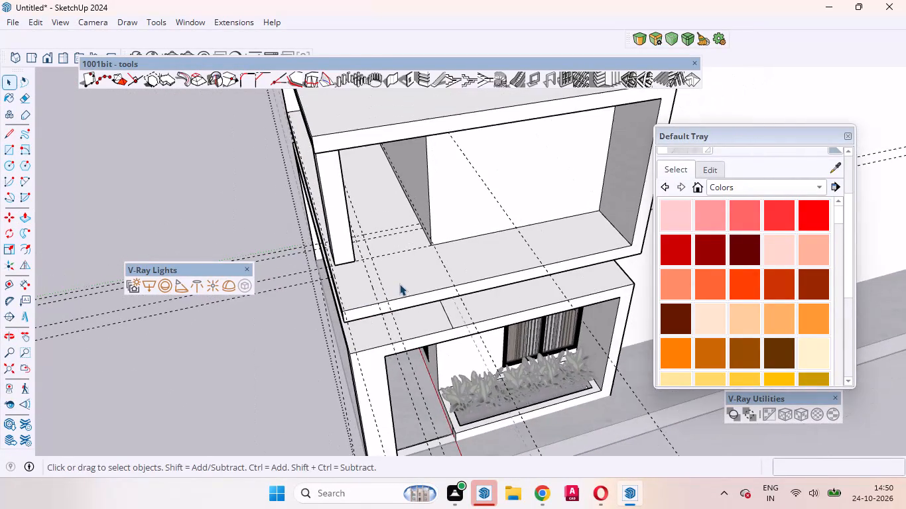
{"action": "middle_click_drag", "start_coordinate": [377, 306], "coordinate": [547, 198]}
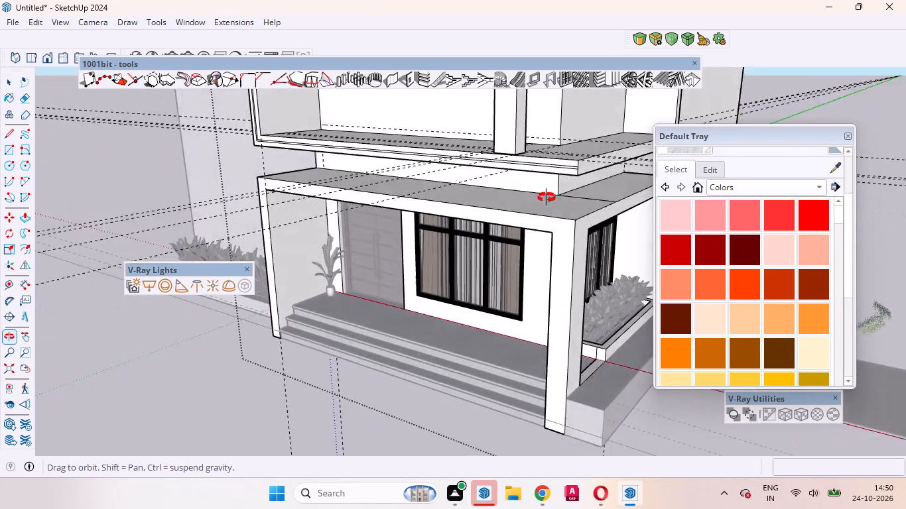
{"action": "middle_click_drag", "start_coordinate": [547, 198], "coordinate": [548, 194]}
{"action": "scroll", "coordinate": [487, 345], "scroll_direction": "down", "scroll_amount": 7}
{"action": "scroll", "coordinate": [557, 404], "scroll_direction": "down", "scroll_amount": 4}
{"action": "middle_click_drag", "start_coordinate": [530, 366], "coordinate": [543, 331]}
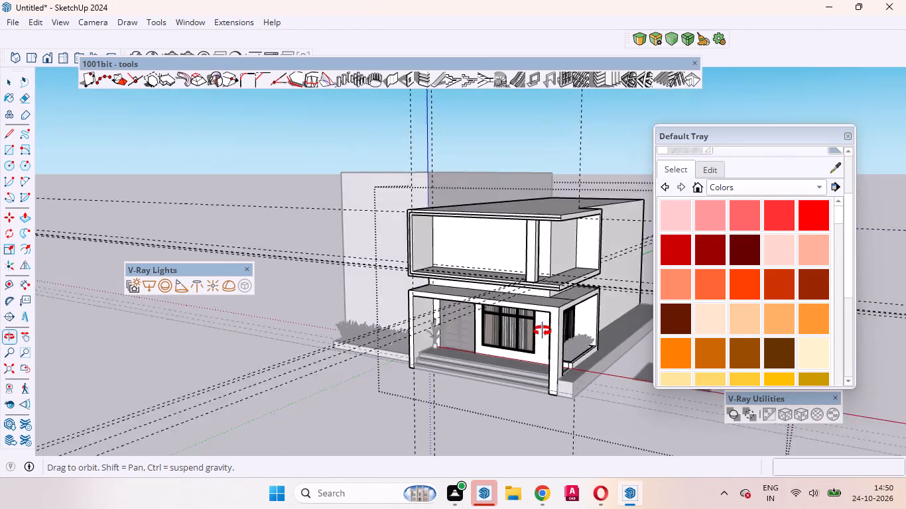
Move the inset upper-floor column about 3' 3 11/16" out to the slab's front corner above the entrance porch.
{"action": "middle_click_drag", "start_coordinate": [543, 331], "coordinate": [555, 307]}
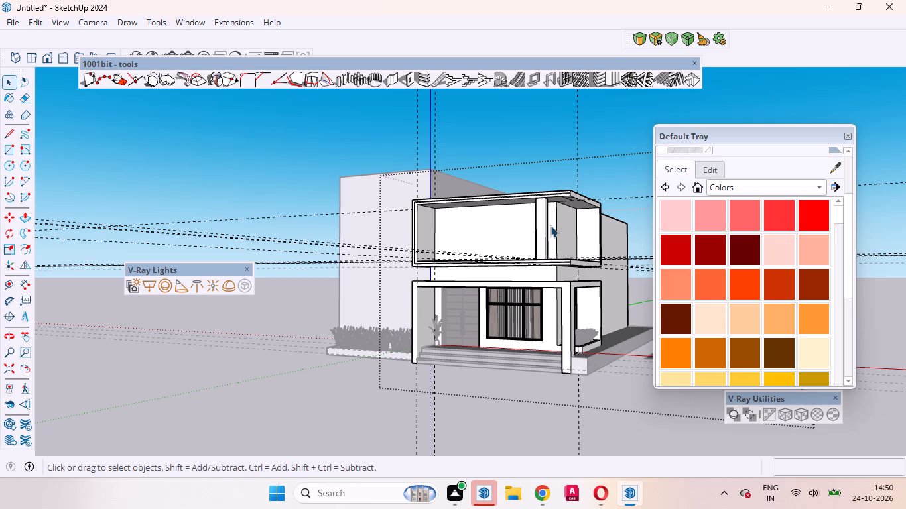
{"action": "scroll", "coordinate": [559, 221], "scroll_direction": "up", "scroll_amount": 4}
{"action": "middle_click_drag", "start_coordinate": [560, 229], "coordinate": [439, 371]}
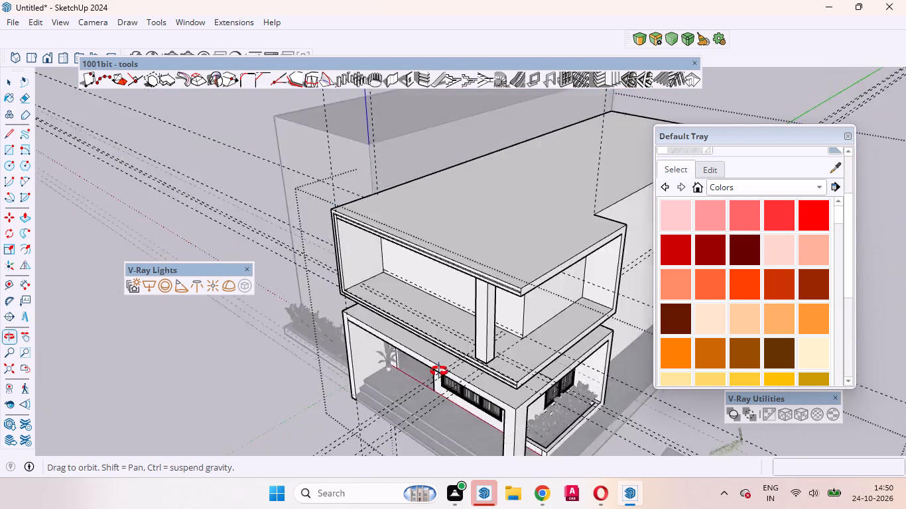
{"action": "middle_click_drag", "start_coordinate": [439, 371], "coordinate": [396, 372]}
{"action": "scroll", "coordinate": [416, 357], "scroll_direction": "up", "scroll_amount": 11}
{"action": "left_click", "coordinate": [419, 353]}
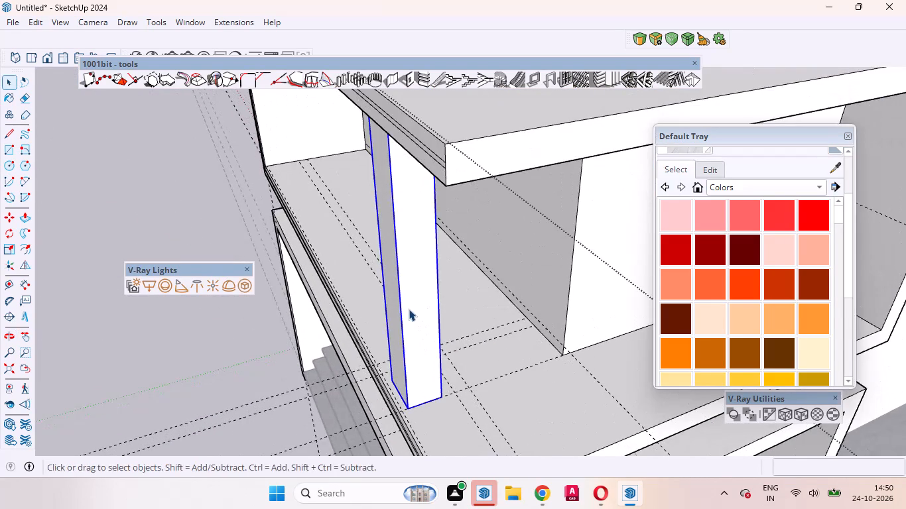
{"action": "scroll", "coordinate": [408, 305], "scroll_direction": "down", "scroll_amount": 8}
{"action": "key", "text": "m"}
{"action": "scroll", "coordinate": [422, 414], "scroll_direction": "up", "scroll_amount": 2}
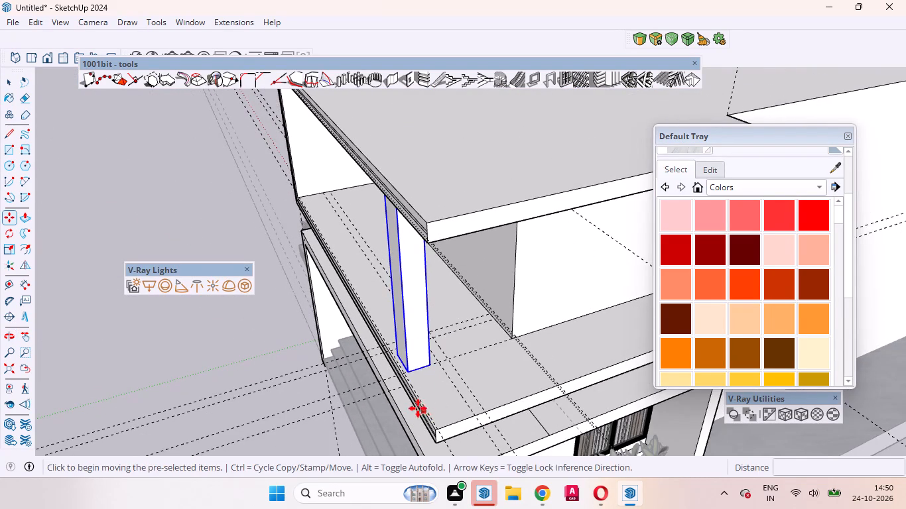
{"action": "scroll", "coordinate": [418, 408], "scroll_direction": "up", "scroll_amount": 5}
{"action": "left_click", "coordinate": [401, 345]}
{"action": "scroll", "coordinate": [412, 389], "scroll_direction": "down", "scroll_amount": 6}
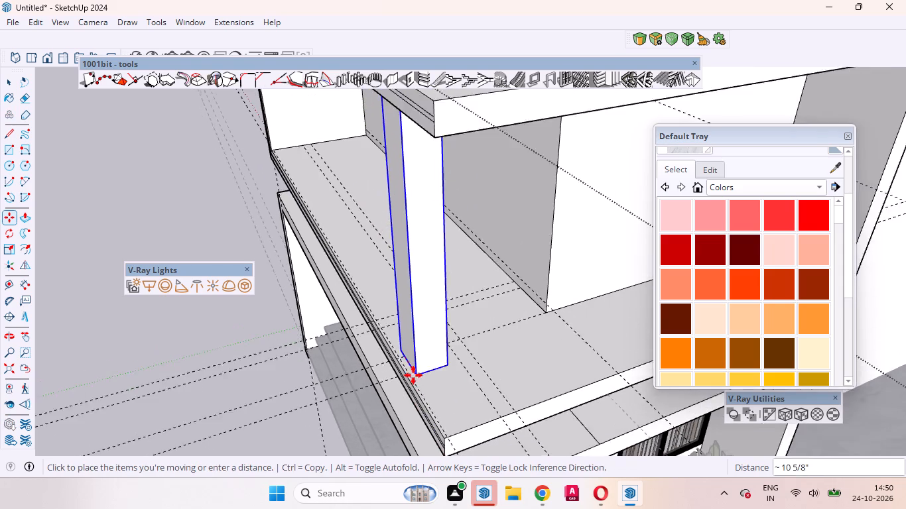
{"action": "scroll", "coordinate": [413, 375], "scroll_direction": "down", "scroll_amount": 1}
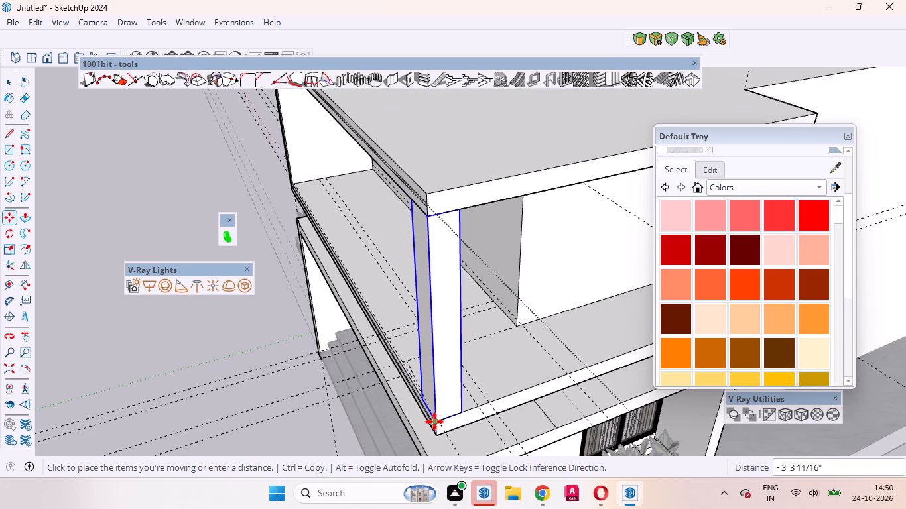
{"action": "left_click", "coordinate": [434, 422]}
{"action": "key", "text": "space"}
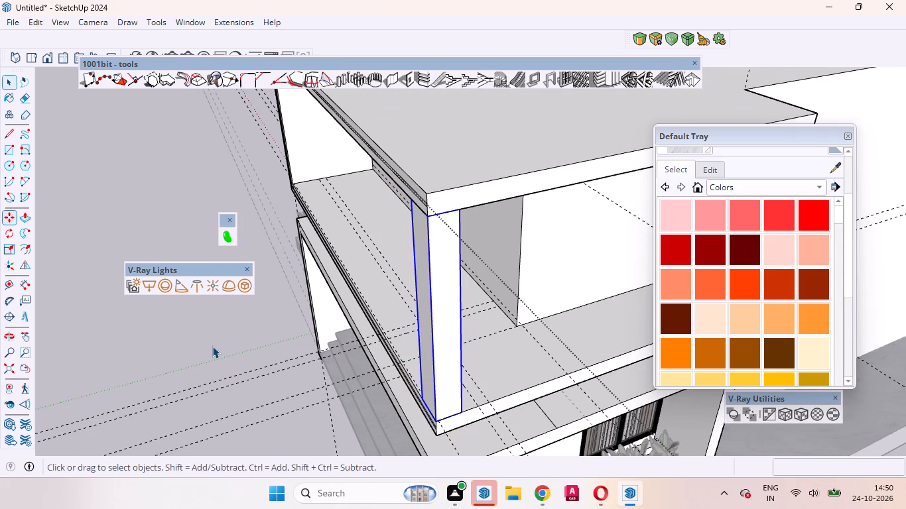
{"action": "left_click", "coordinate": [203, 339]}
Inside the upper-floor frame's group, push/pull the narrow band on its front face 1" inward as a groove.
{"action": "middle_click_drag", "start_coordinate": [248, 342], "coordinate": [414, 331]}
{"action": "scroll", "coordinate": [296, 341], "scroll_direction": "down", "scroll_amount": 9}
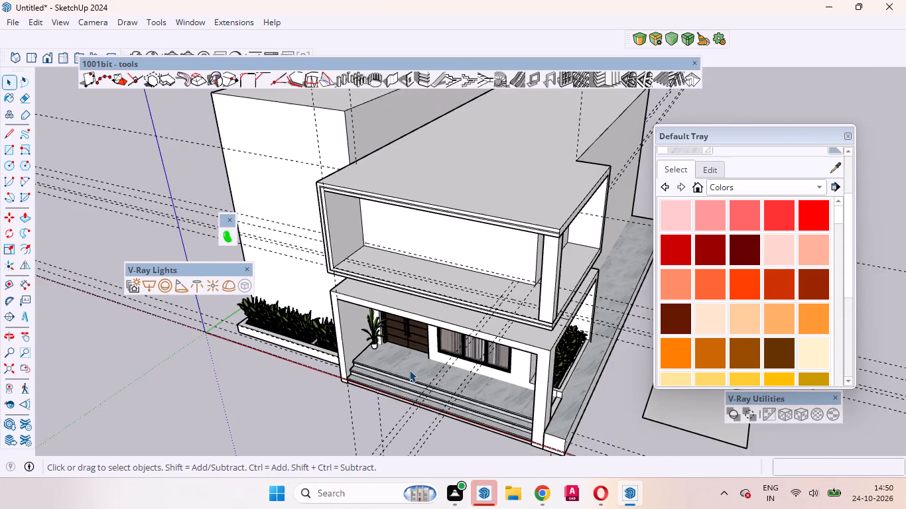
{"action": "middle_click_drag", "start_coordinate": [409, 370], "coordinate": [435, 294]}
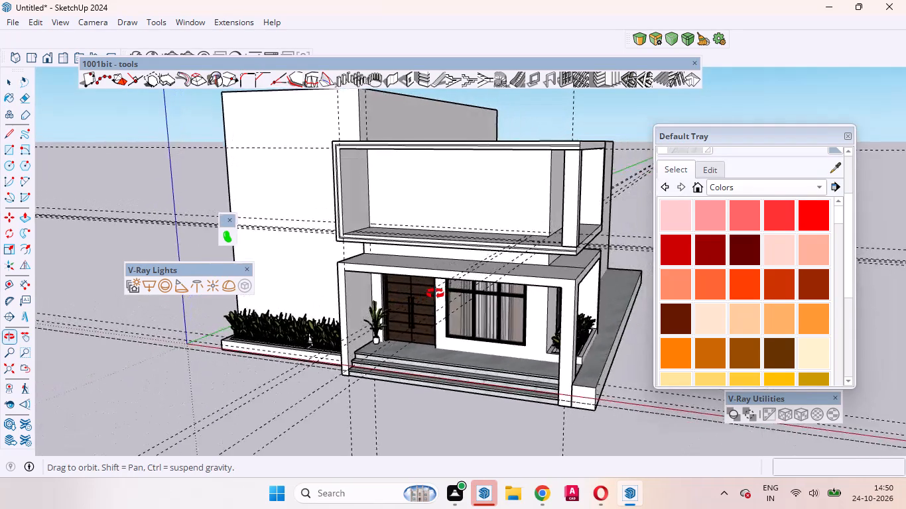
{"action": "middle_click_drag", "start_coordinate": [435, 294], "coordinate": [499, 283]}
{"action": "scroll", "coordinate": [330, 184], "scroll_direction": "up", "scroll_amount": 9}
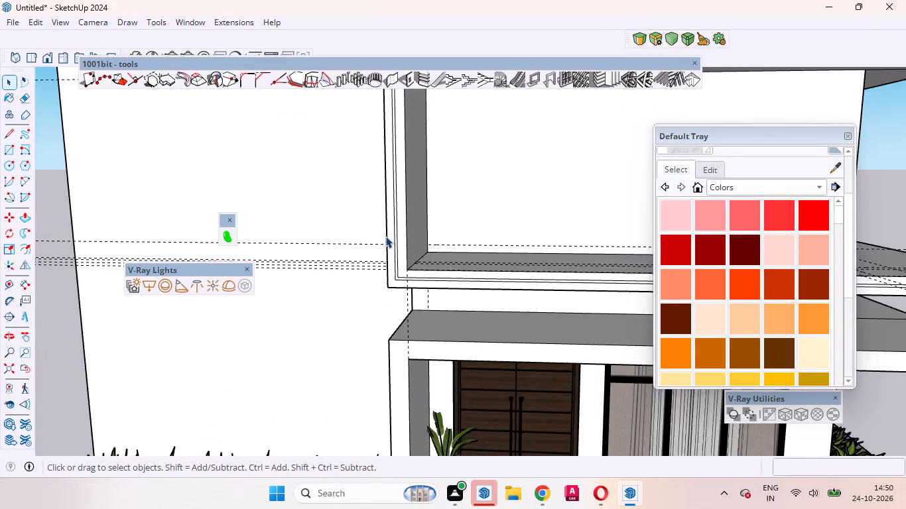
{"action": "scroll", "coordinate": [385, 236], "scroll_direction": "up", "scroll_amount": 16}
{"action": "left_click", "coordinate": [392, 264]}
{"action": "double_click", "coordinate": [392, 264]}
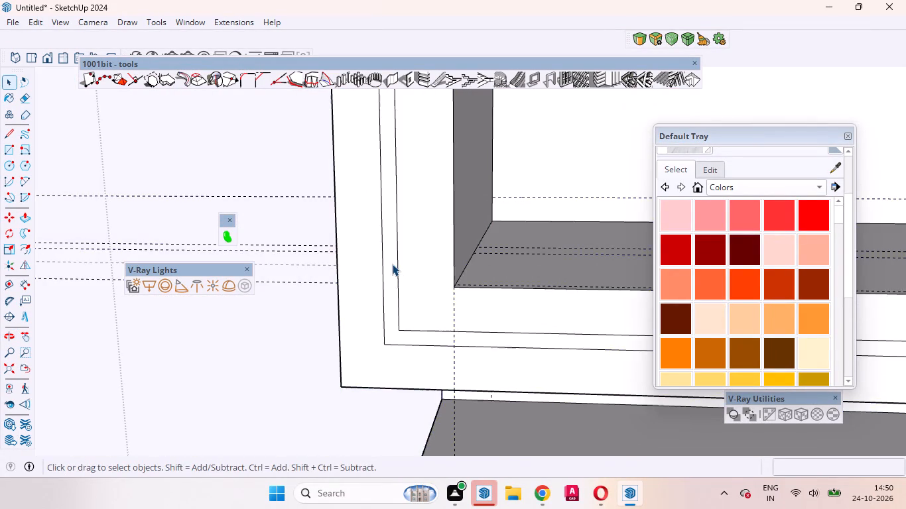
{"action": "left_click", "coordinate": [392, 279]}
{"action": "key", "text": "p"}
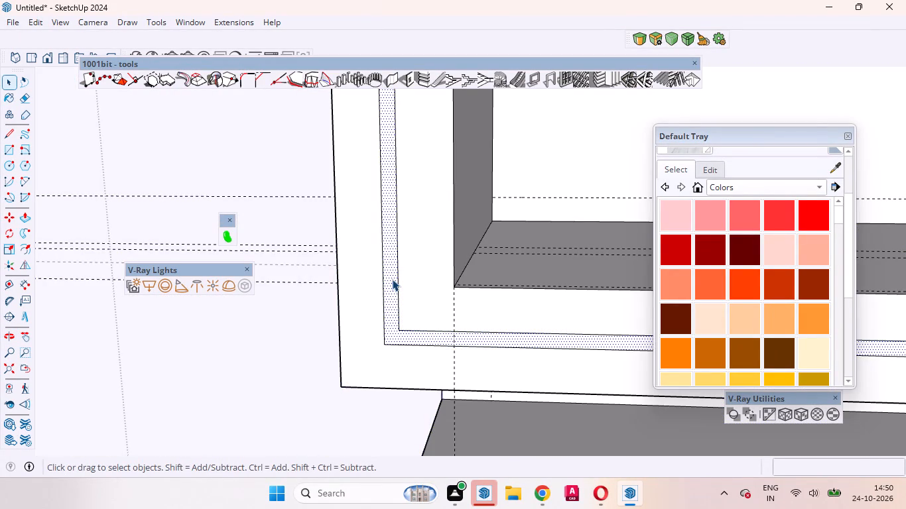
{"action": "left_click", "coordinate": [392, 279]}
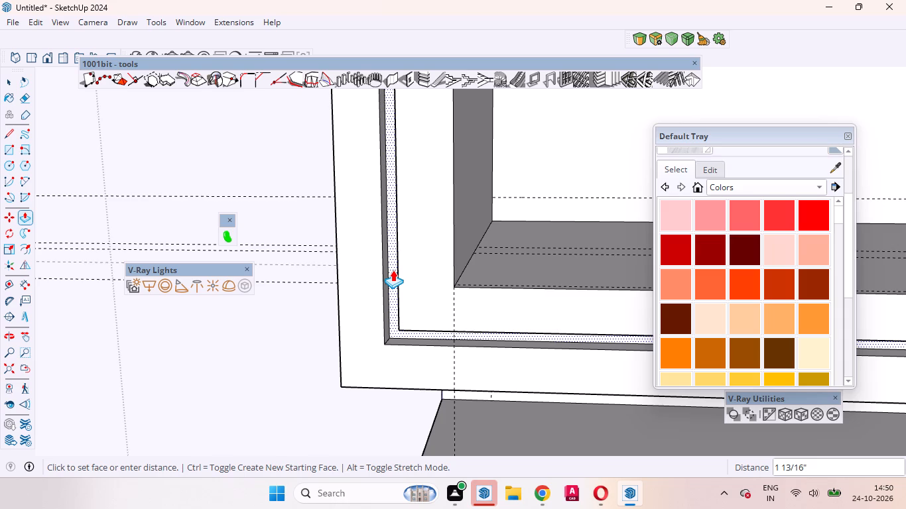
{"action": "key", "text": "1"}
{"action": "key", "text": "Return"}
{"action": "key", "text": "space"}
Examine the grooved upper-floor frame from the front and side, down to the groove's end at the roof slab corner.
{"action": "scroll", "coordinate": [354, 349], "scroll_direction": "down", "scroll_amount": 3}
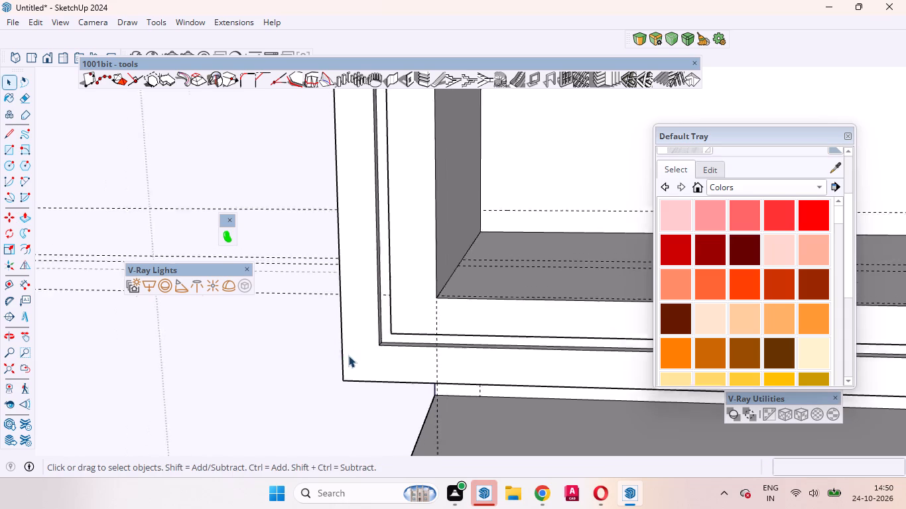
{"action": "scroll", "coordinate": [348, 355], "scroll_direction": "down", "scroll_amount": 20}
{"action": "scroll", "coordinate": [348, 355], "scroll_direction": "down", "scroll_amount": 10}
{"action": "scroll", "coordinate": [503, 307], "scroll_direction": "up", "scroll_amount": 4}
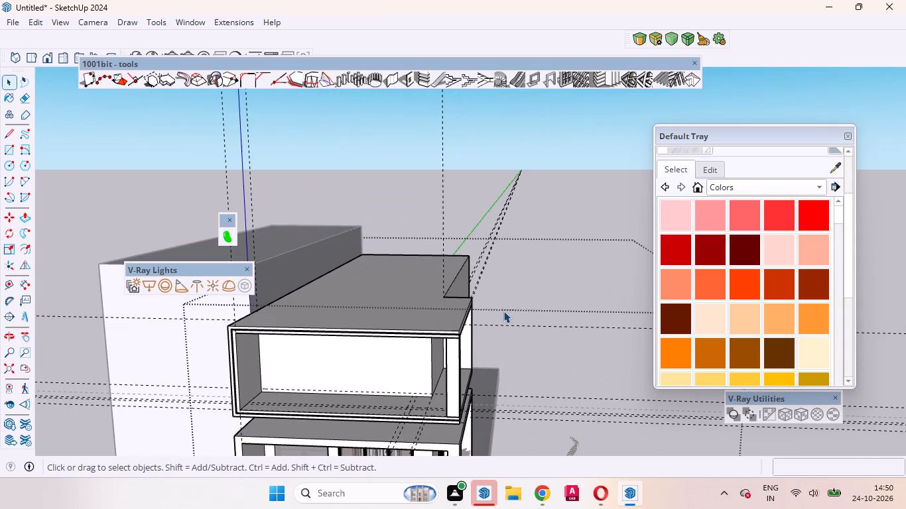
{"action": "middle_click_drag", "start_coordinate": [486, 347], "coordinate": [441, 362]}
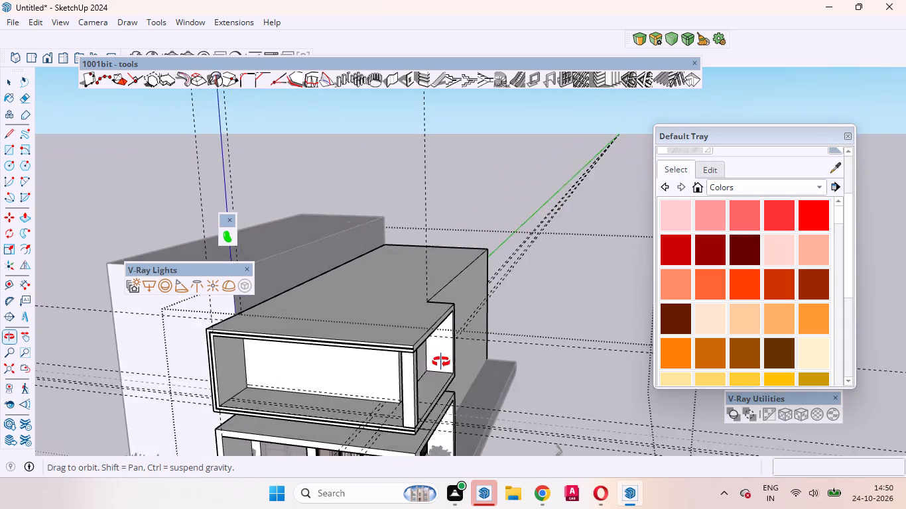
{"action": "middle_click_drag", "start_coordinate": [441, 362], "coordinate": [381, 319]}
{"action": "scroll", "coordinate": [330, 325], "scroll_direction": "up", "scroll_amount": 8}
{"action": "middle_click_drag", "start_coordinate": [333, 337], "coordinate": [261, 368]}
{"action": "scroll", "coordinate": [261, 355], "scroll_direction": "up", "scroll_amount": 1}
{"action": "scroll", "coordinate": [519, 341], "scroll_direction": "down", "scroll_amount": 4}
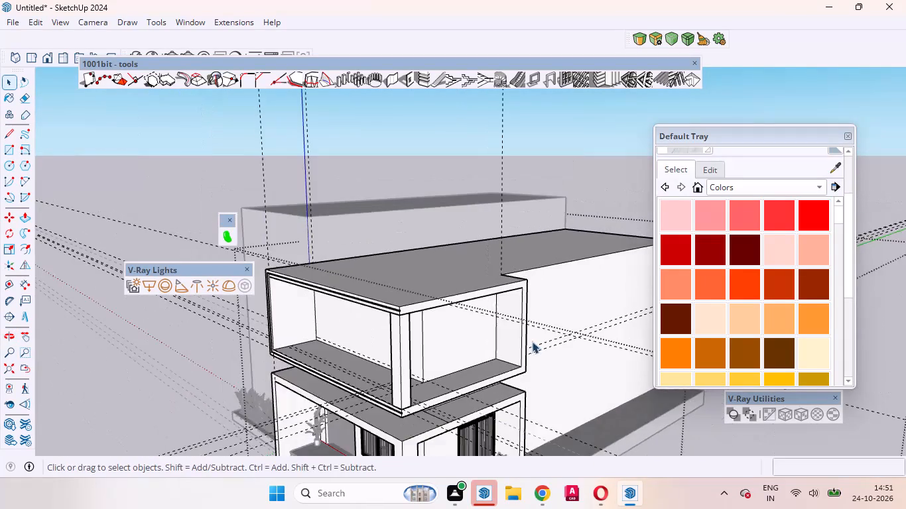
{"action": "scroll", "coordinate": [532, 341], "scroll_direction": "down", "scroll_amount": 5}
{"action": "middle_click_drag", "start_coordinate": [422, 374], "coordinate": [328, 350]}
{"action": "scroll", "coordinate": [373, 274], "scroll_direction": "up", "scroll_amount": 9}
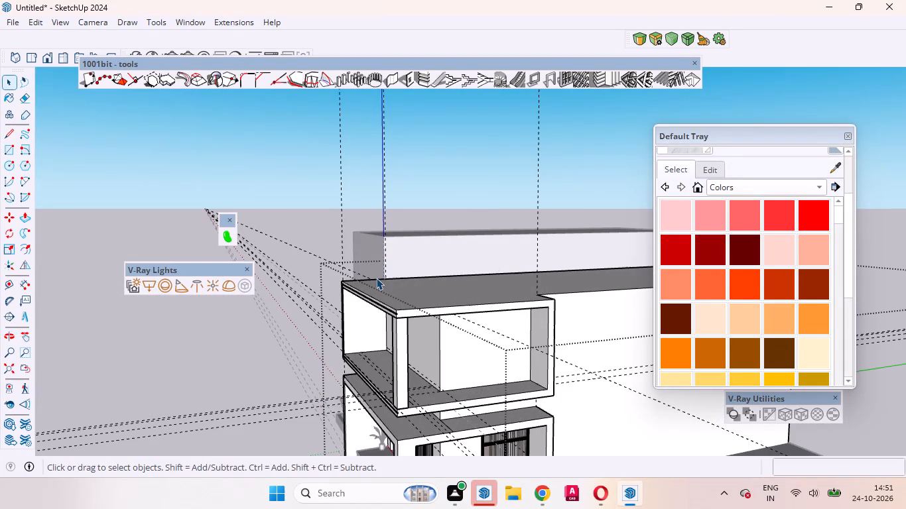
{"action": "scroll", "coordinate": [433, 350], "scroll_direction": "up", "scroll_amount": 12}
{"action": "scroll", "coordinate": [393, 300], "scroll_direction": "up", "scroll_amount": 13}
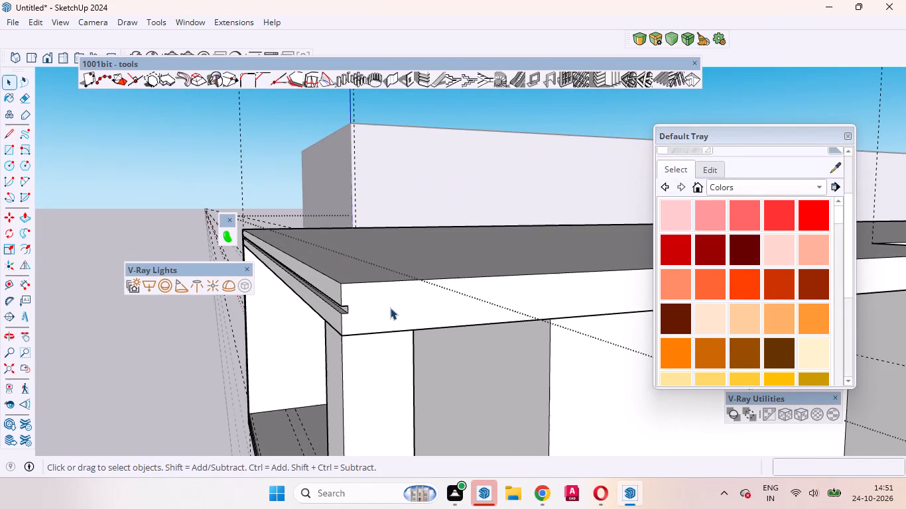
Draw a line about 14' 7" long across the top of the frame's side face, from the groove's inner corner toward the rear.
{"action": "left_click", "coordinate": [389, 306]}
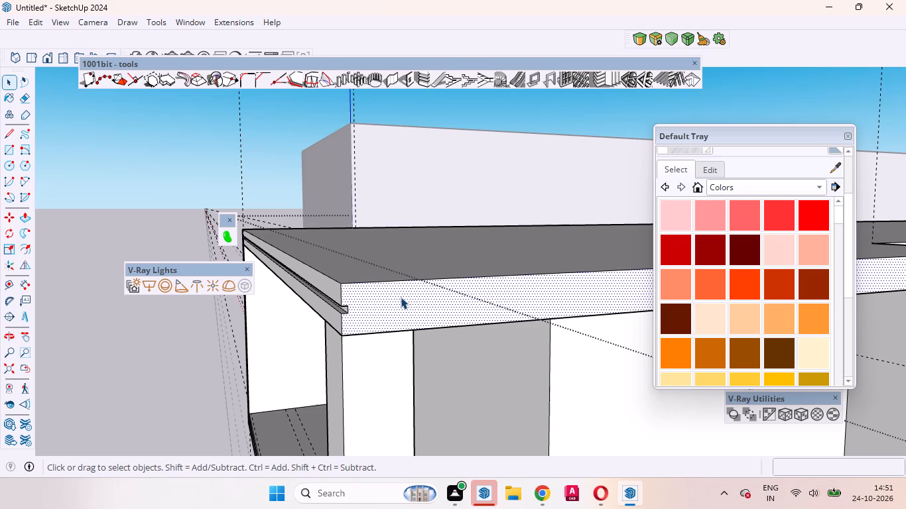
{"action": "key", "text": "l"}
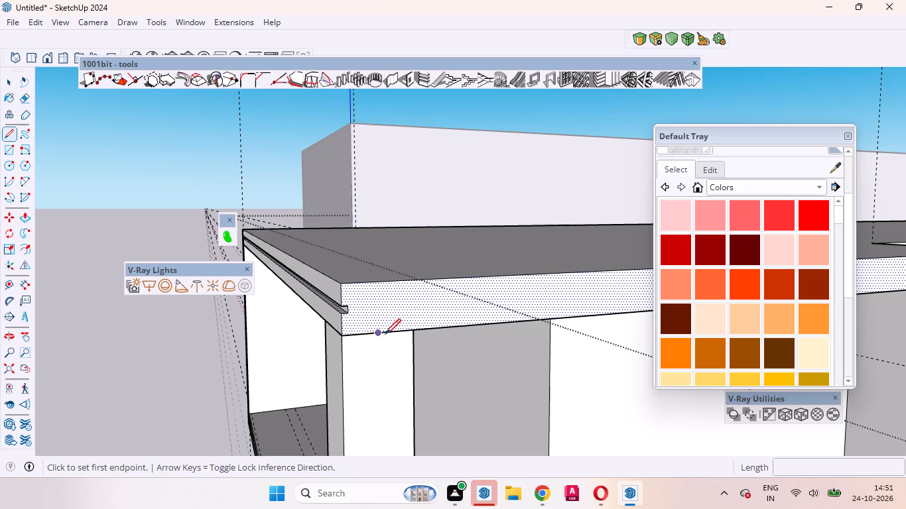
{"action": "scroll", "coordinate": [192, 337], "scroll_direction": "down", "scroll_amount": 4}
{"action": "scroll", "coordinate": [511, 280], "scroll_direction": "down", "scroll_amount": 1}
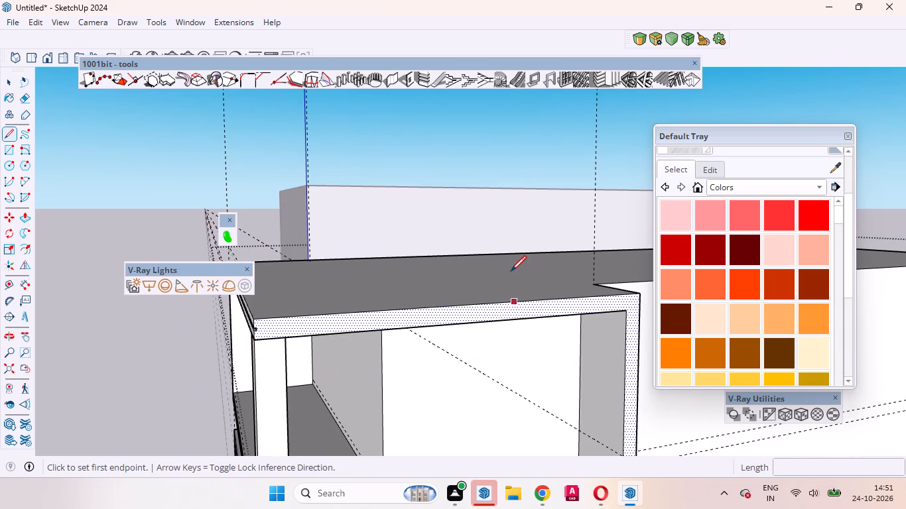
{"action": "scroll", "coordinate": [511, 271], "scroll_direction": "down", "scroll_amount": 6}
{"action": "scroll", "coordinate": [518, 306], "scroll_direction": "up", "scroll_amount": 10}
{"action": "middle_click_drag", "start_coordinate": [458, 309], "coordinate": [448, 361]}
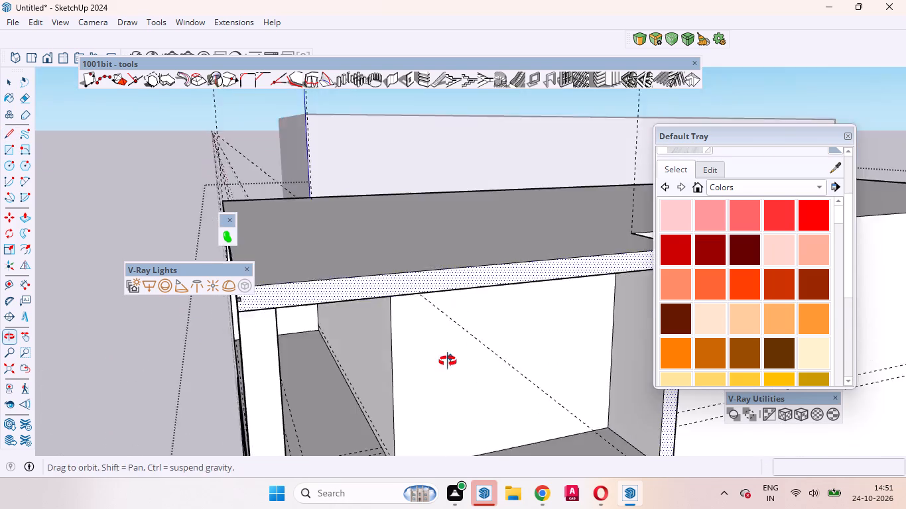
{"action": "middle_click_drag", "start_coordinate": [448, 361], "coordinate": [448, 363]}
{"action": "scroll", "coordinate": [448, 361], "scroll_direction": "up", "scroll_amount": 1}
{"action": "scroll", "coordinate": [479, 230], "scroll_direction": "down", "scroll_amount": 4}
{"action": "scroll", "coordinate": [321, 294], "scroll_direction": "up", "scroll_amount": 13}
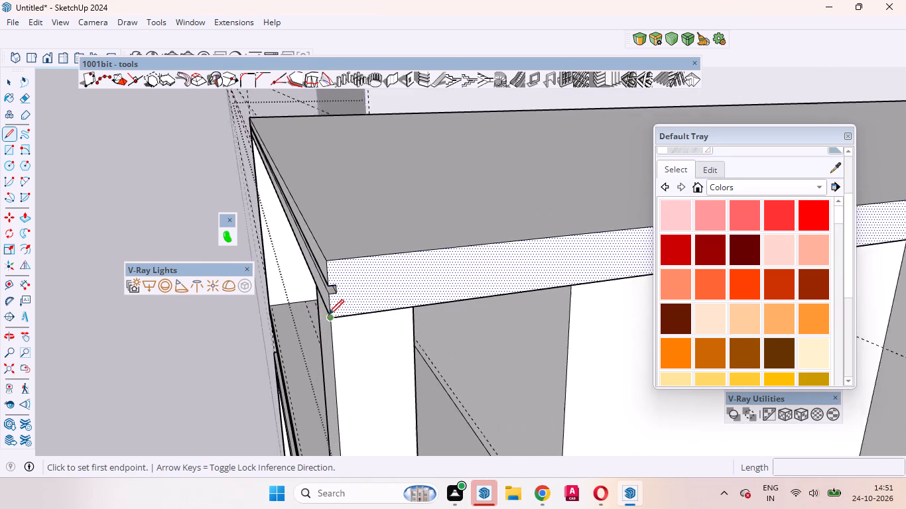
{"action": "scroll", "coordinate": [328, 315], "scroll_direction": "up", "scroll_amount": 4}
{"action": "left_click", "coordinate": [338, 269]}
{"action": "scroll", "coordinate": [336, 261], "scroll_direction": "down", "scroll_amount": 3}
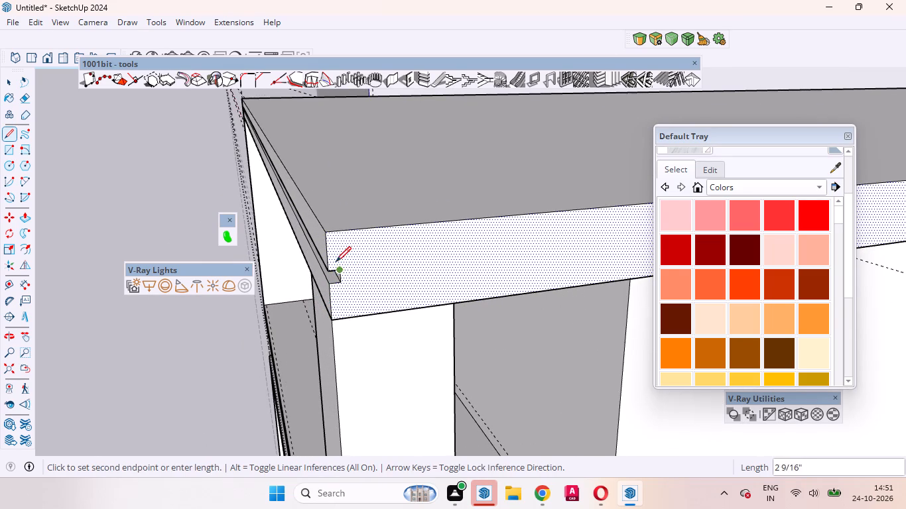
{"action": "scroll", "coordinate": [336, 262], "scroll_direction": "down", "scroll_amount": 17}
{"action": "scroll", "coordinate": [452, 264], "scroll_direction": "up", "scroll_amount": 10}
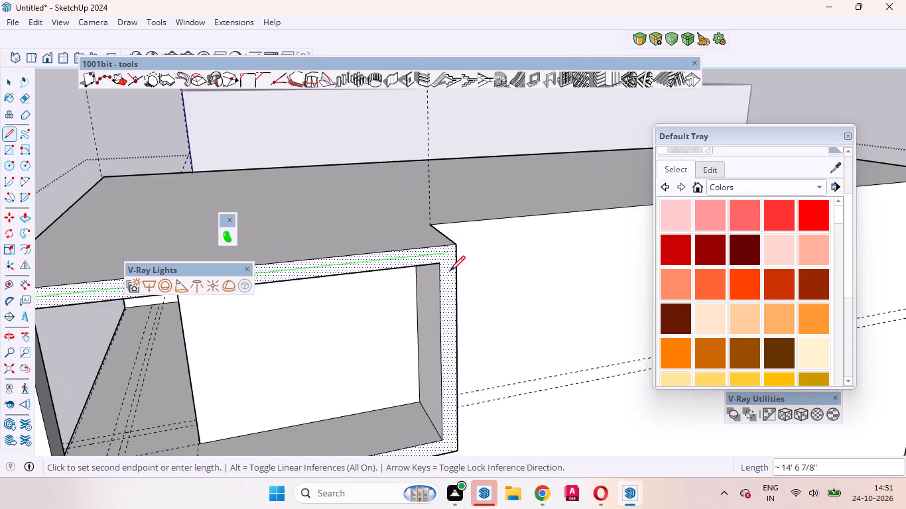
{"action": "scroll", "coordinate": [450, 271], "scroll_direction": "up", "scroll_amount": 4}
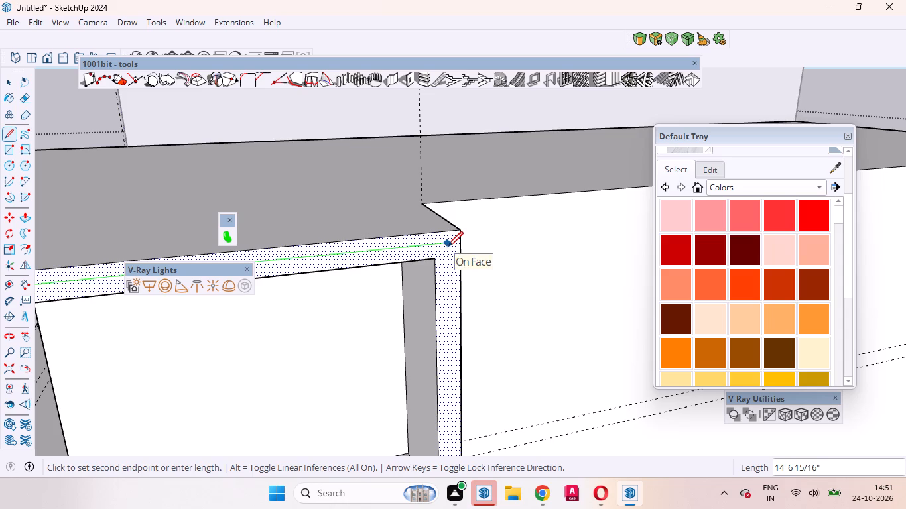
{"action": "left_click", "coordinate": [448, 247]}
Continue with a vertical line about 8' 4 1/2" long down the rear upright of the frame's side face.
{"action": "scroll", "coordinate": [448, 283], "scroll_direction": "down", "scroll_amount": 14}
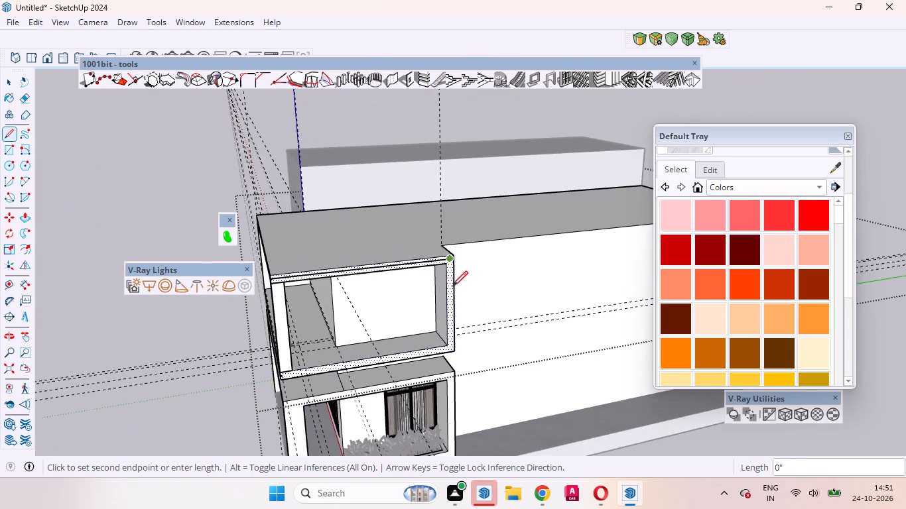
{"action": "scroll", "coordinate": [456, 358], "scroll_direction": "up", "scroll_amount": 13}
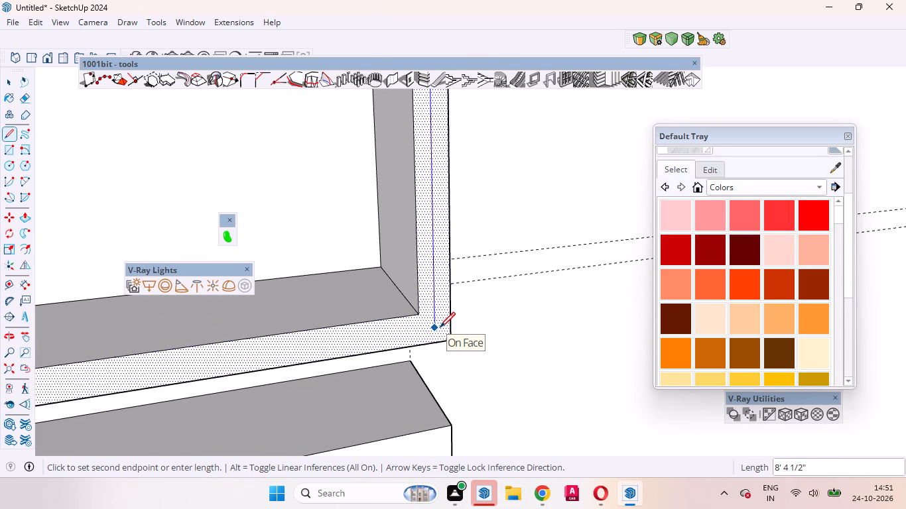
{"action": "left_click", "coordinate": [440, 327]}
{"action": "key", "text": "space"}
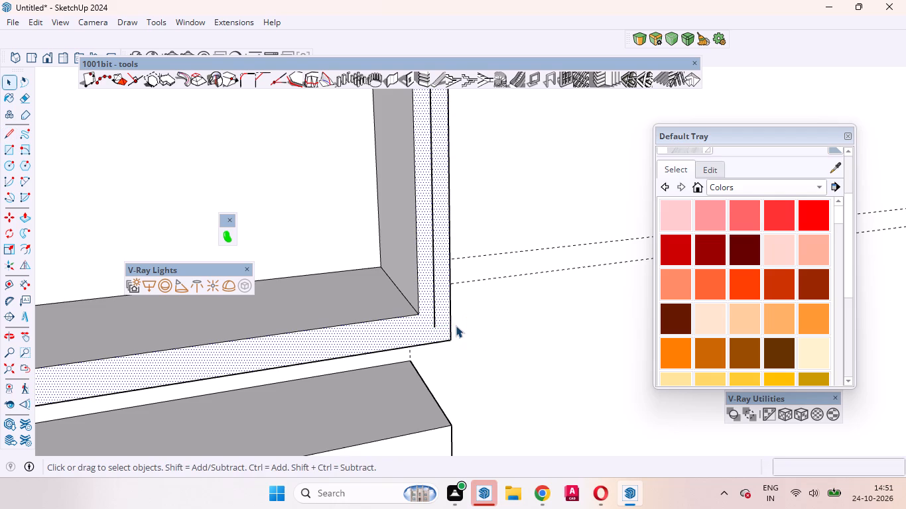
Draw a line about 14' 7" long along the bottom of the frame's side face, from the groove's lower inner corner to below the rear vertical line.
{"action": "scroll", "coordinate": [514, 344], "scroll_direction": "down", "scroll_amount": 14}
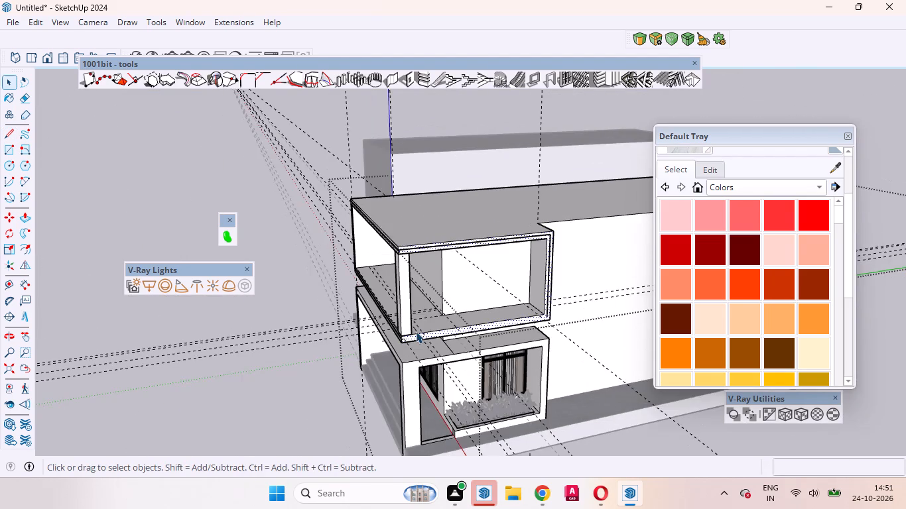
{"action": "scroll", "coordinate": [415, 332], "scroll_direction": "up", "scroll_amount": 6}
{"action": "key", "text": "l"}
{"action": "scroll", "coordinate": [399, 427], "scroll_direction": "up", "scroll_amount": 20}
{"action": "scroll", "coordinate": [399, 427], "scroll_direction": "up", "scroll_amount": 13}
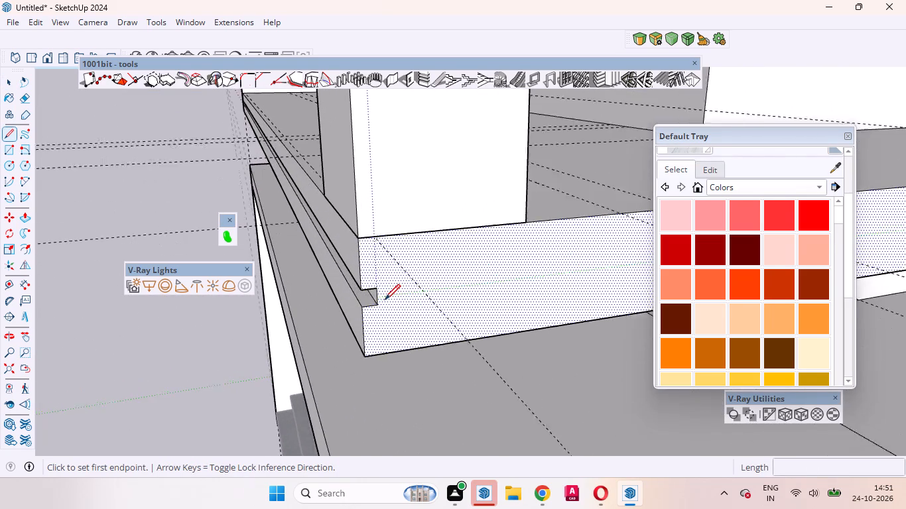
{"action": "left_click", "coordinate": [375, 306]}
{"action": "scroll", "coordinate": [222, 322], "scroll_direction": "down", "scroll_amount": 3}
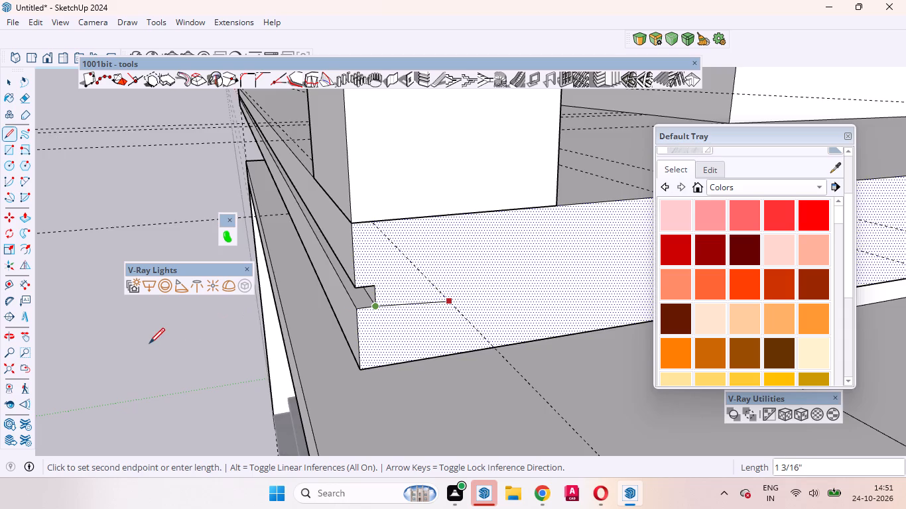
{"action": "scroll", "coordinate": [149, 343], "scroll_direction": "down", "scroll_amount": 3}
{"action": "scroll", "coordinate": [149, 343], "scroll_direction": "up", "scroll_amount": 2}
{"action": "scroll", "coordinate": [149, 343], "scroll_direction": "down", "scroll_amount": 14}
{"action": "scroll", "coordinate": [413, 308], "scroll_direction": "up", "scroll_amount": 7}
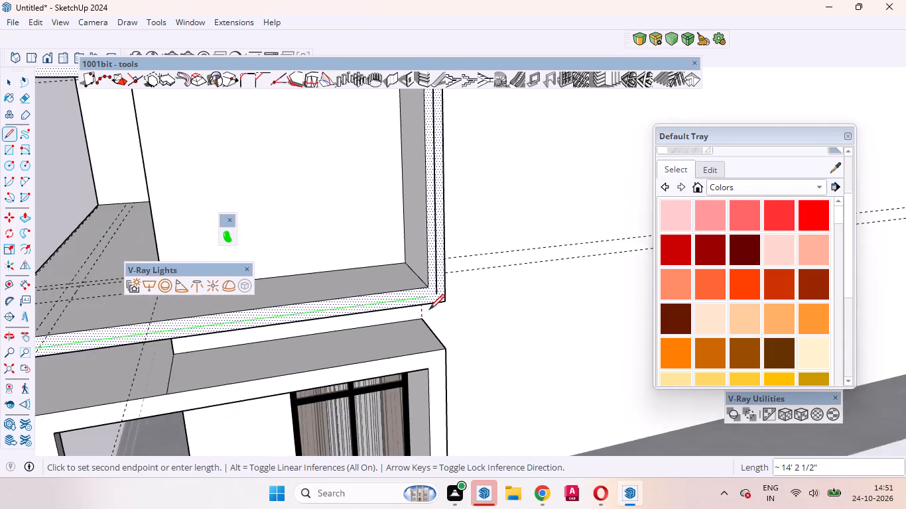
{"action": "scroll", "coordinate": [429, 310], "scroll_direction": "up", "scroll_amount": 7}
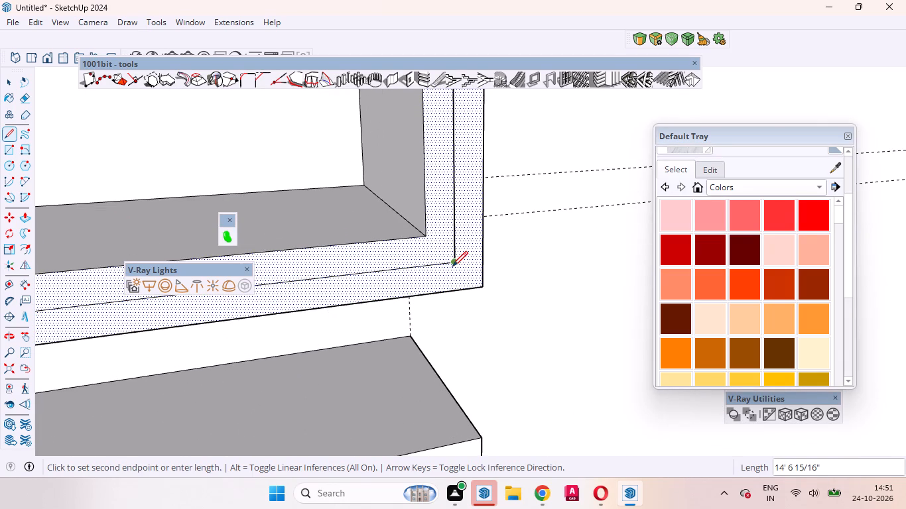
{"action": "left_click", "coordinate": [455, 273]}
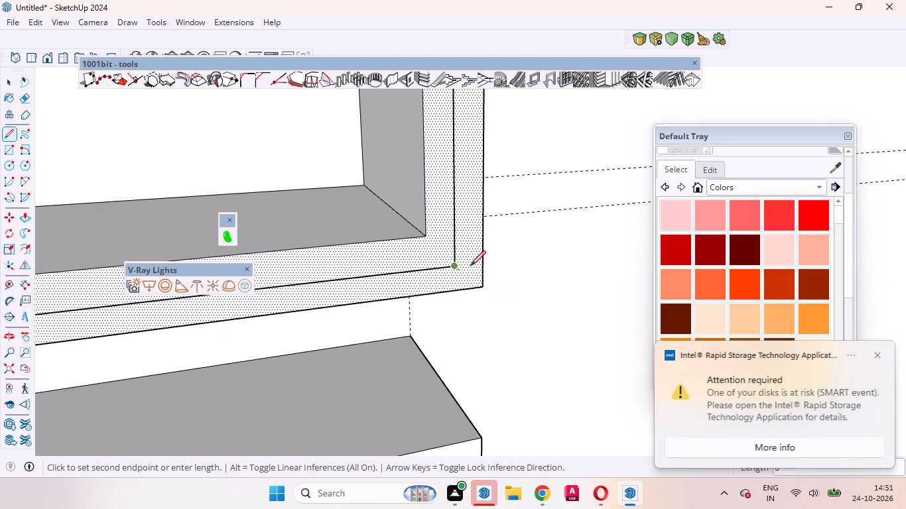
Close the small gap at the lower rear corner with a short vertical line joining the bottom line to the rear vertical line.
{"action": "scroll", "coordinate": [444, 263], "scroll_direction": "up", "scroll_amount": 20}
{"action": "scroll", "coordinate": [444, 263], "scroll_direction": "up", "scroll_amount": 1}
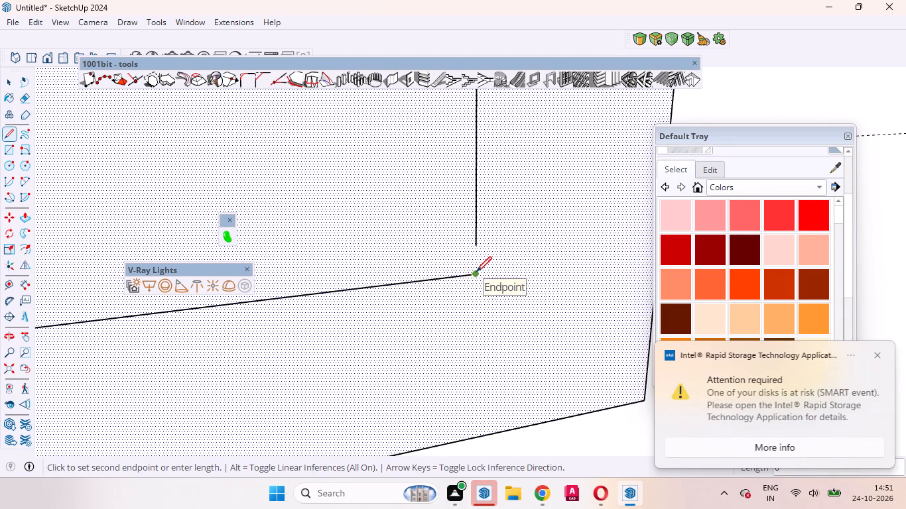
{"action": "left_click", "coordinate": [476, 272]}
{"action": "left_click", "coordinate": [478, 241]}
{"action": "scroll", "coordinate": [478, 274], "scroll_direction": "down", "scroll_amount": 9}
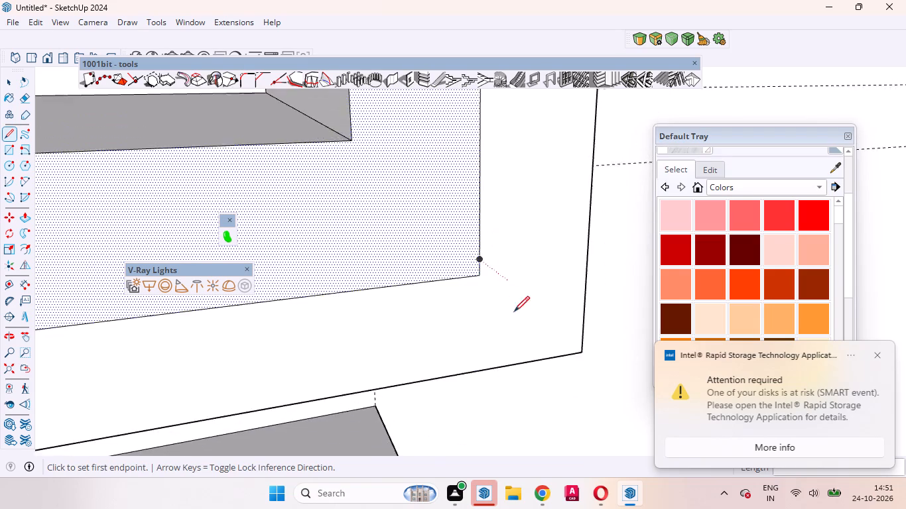
{"action": "scroll", "coordinate": [514, 311], "scroll_direction": "down", "scroll_amount": 20}
{"action": "scroll", "coordinate": [514, 311], "scroll_direction": "down", "scroll_amount": 15}
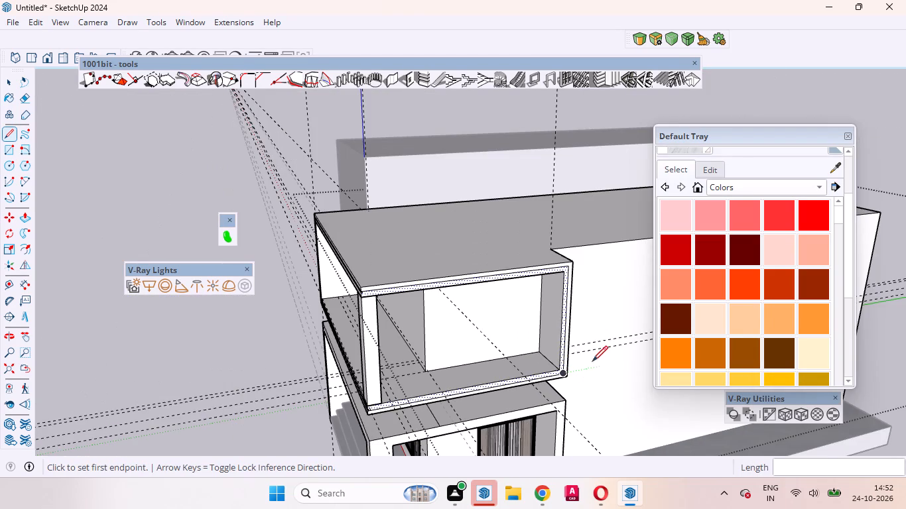
{"action": "key", "text": "space"}
Draw a second, inner line about 14' 6" long across the top of the side face, starting from the groove's lower inner corner.
{"action": "scroll", "coordinate": [354, 294], "scroll_direction": "up", "scroll_amount": 10}
{"action": "key", "text": "l"}
{"action": "scroll", "coordinate": [386, 272], "scroll_direction": "up", "scroll_amount": 3}
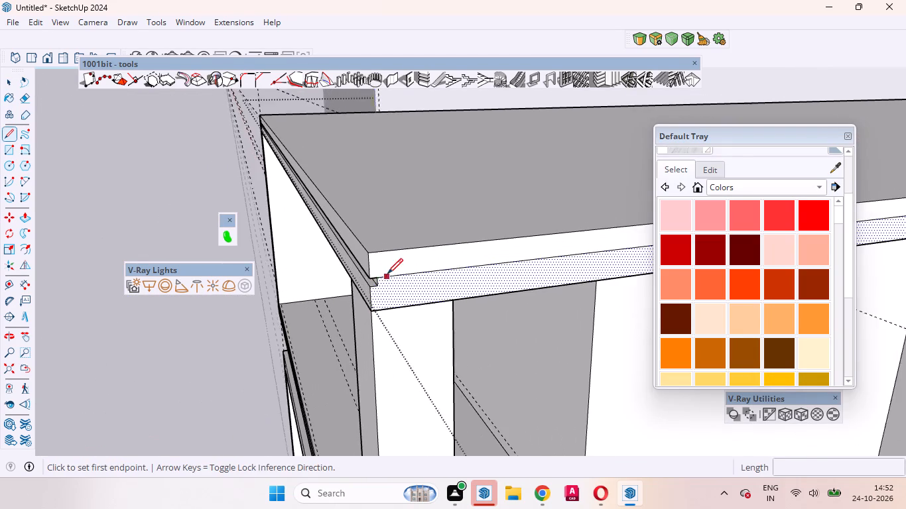
{"action": "scroll", "coordinate": [387, 274], "scroll_direction": "up", "scroll_amount": 6}
{"action": "left_click", "coordinate": [368, 292]}
{"action": "scroll", "coordinate": [423, 291], "scroll_direction": "down", "scroll_amount": 10}
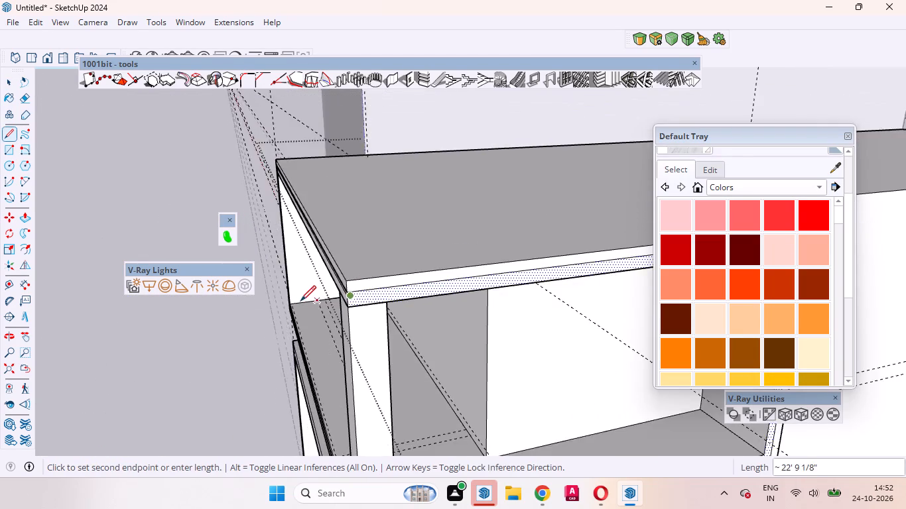
{"action": "scroll", "coordinate": [300, 301], "scroll_direction": "down", "scroll_amount": 10}
{"action": "scroll", "coordinate": [460, 282], "scroll_direction": "up", "scroll_amount": 18}
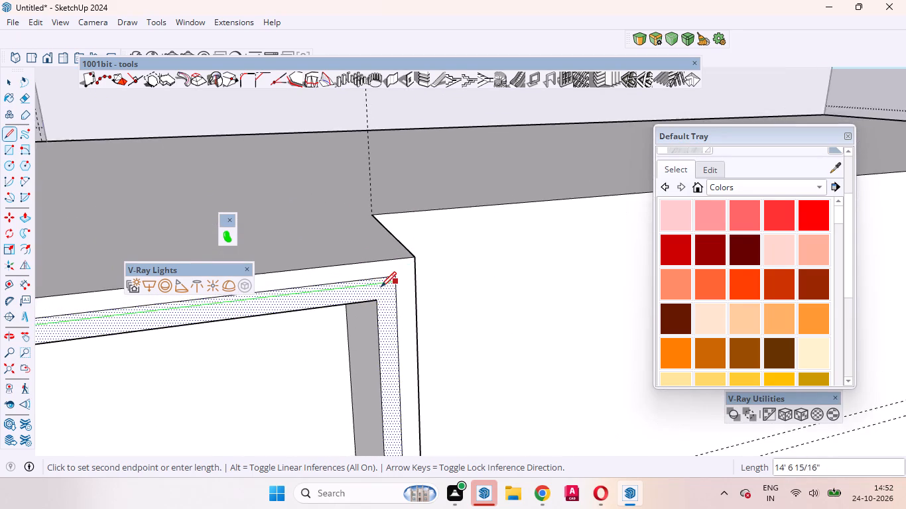
{"action": "scroll", "coordinate": [381, 287], "scroll_direction": "up", "scroll_amount": 5}
{"action": "scroll", "coordinate": [381, 287], "scroll_direction": "down", "scroll_amount": 1}
{"action": "scroll", "coordinate": [381, 287], "scroll_direction": "up", "scroll_amount": 2}
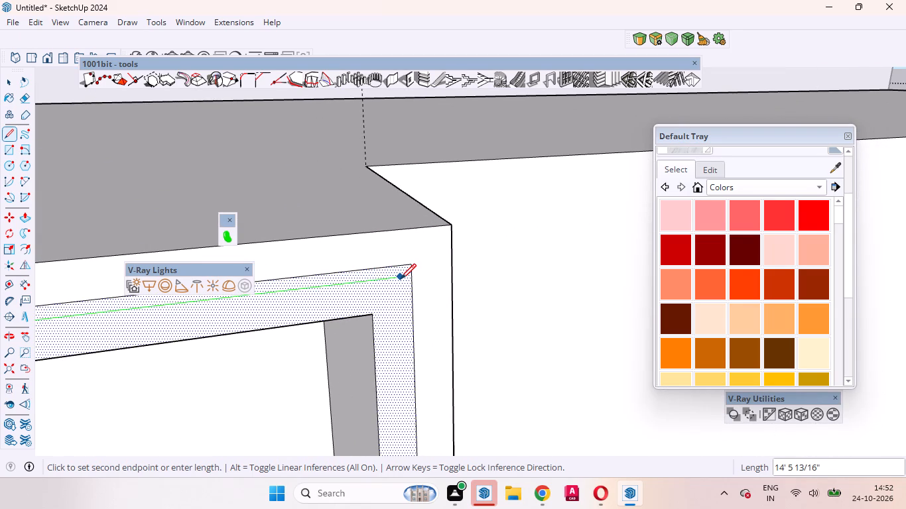
{"action": "left_click", "coordinate": [401, 279]}
{"action": "scroll", "coordinate": [410, 324], "scroll_direction": "down", "scroll_amount": 16}
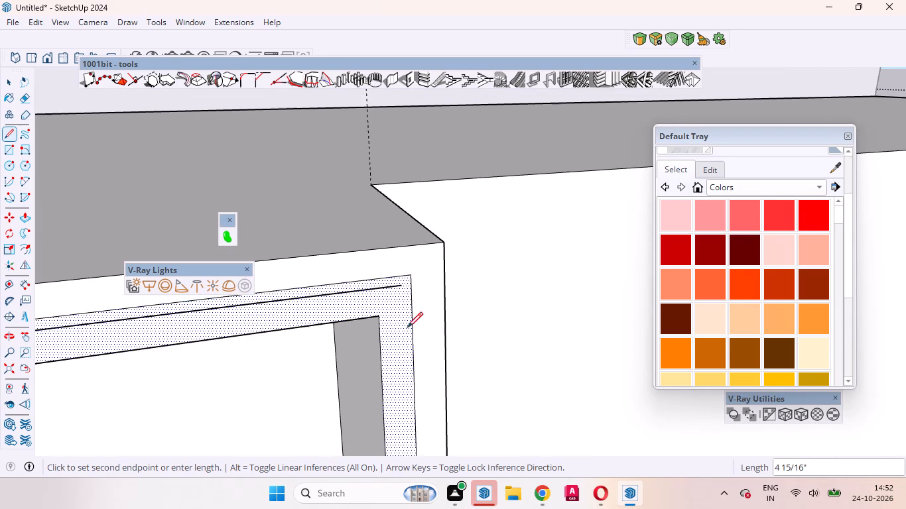
Continue with an inner vertical line about 8' 2" long down the rear upright of the frame's side face.
{"action": "scroll", "coordinate": [407, 356], "scroll_direction": "down", "scroll_amount": 20}
{"action": "scroll", "coordinate": [407, 356], "scroll_direction": "down", "scroll_amount": 9}
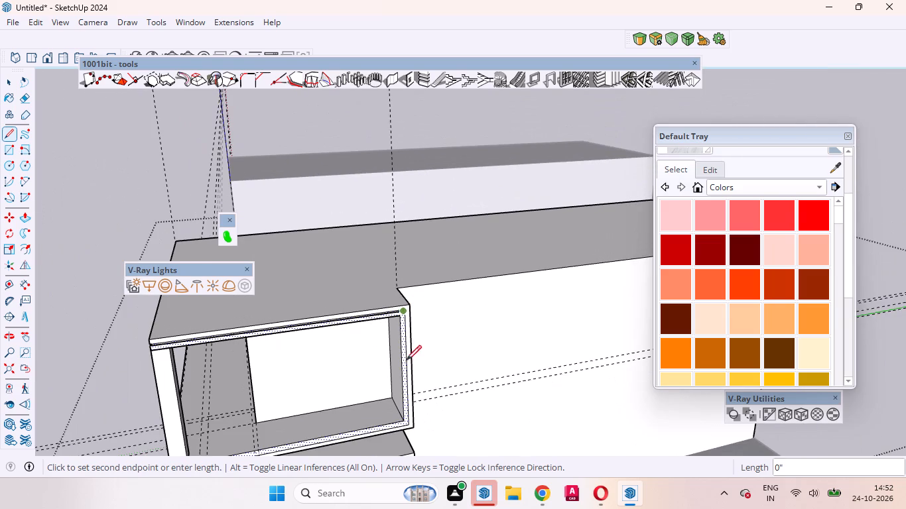
{"action": "scroll", "coordinate": [407, 418], "scroll_direction": "up", "scroll_amount": 4}
{"action": "scroll", "coordinate": [403, 327], "scroll_direction": "down", "scroll_amount": 10}
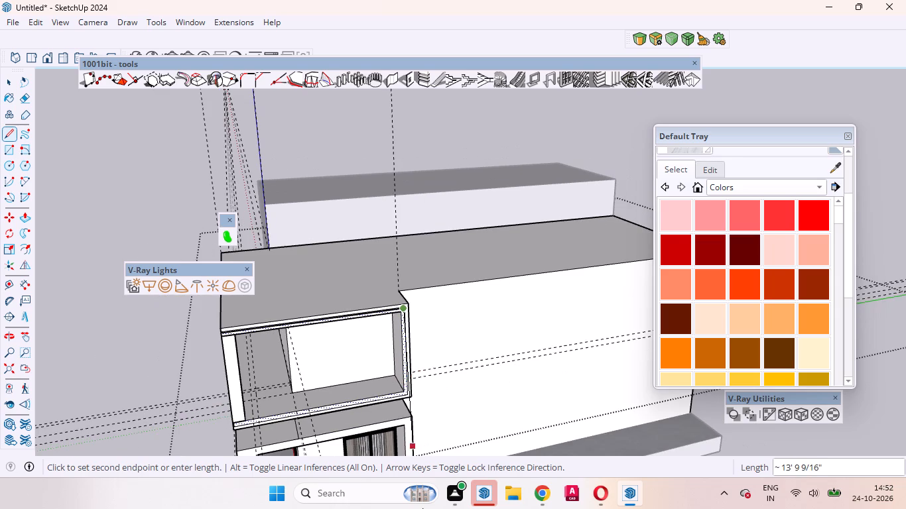
{"action": "scroll", "coordinate": [410, 434], "scroll_direction": "up", "scroll_amount": 11}
{"action": "scroll", "coordinate": [398, 329], "scroll_direction": "up", "scroll_amount": 8}
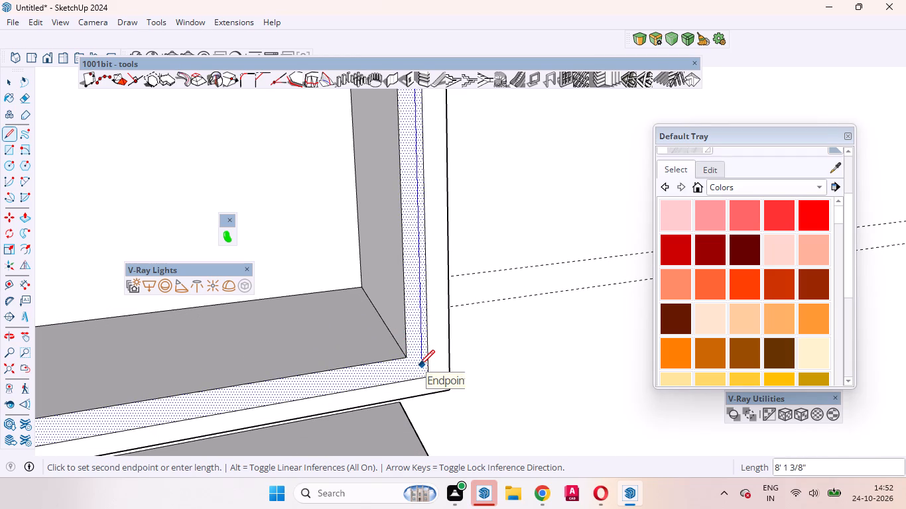
{"action": "scroll", "coordinate": [419, 368], "scroll_direction": "up", "scroll_amount": 7}
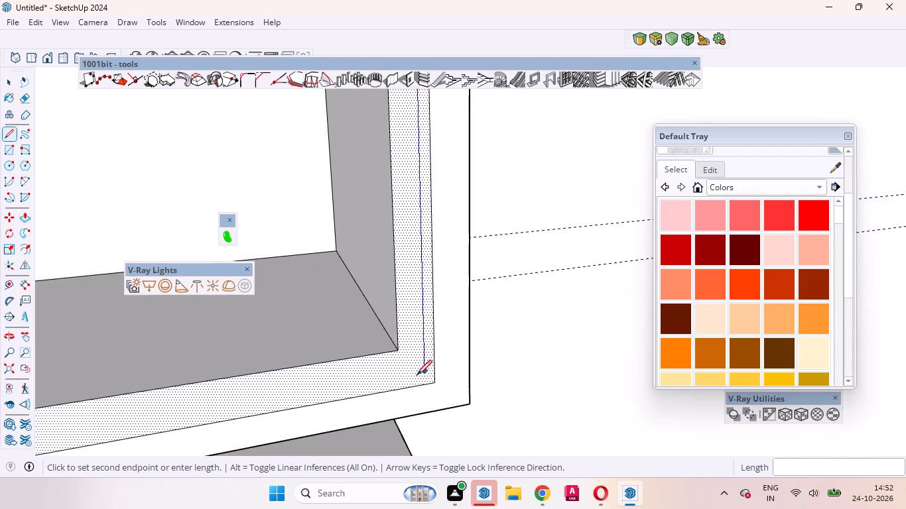
{"action": "scroll", "coordinate": [417, 375], "scroll_direction": "up", "scroll_amount": 2}
{"action": "left_click", "coordinate": [420, 366]}
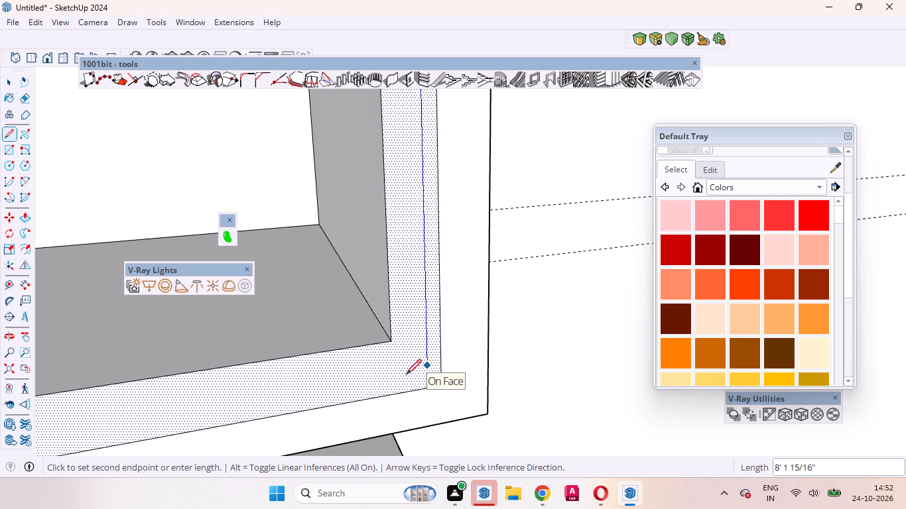
{"action": "scroll", "coordinate": [532, 353], "scroll_direction": "down", "scroll_amount": 5}
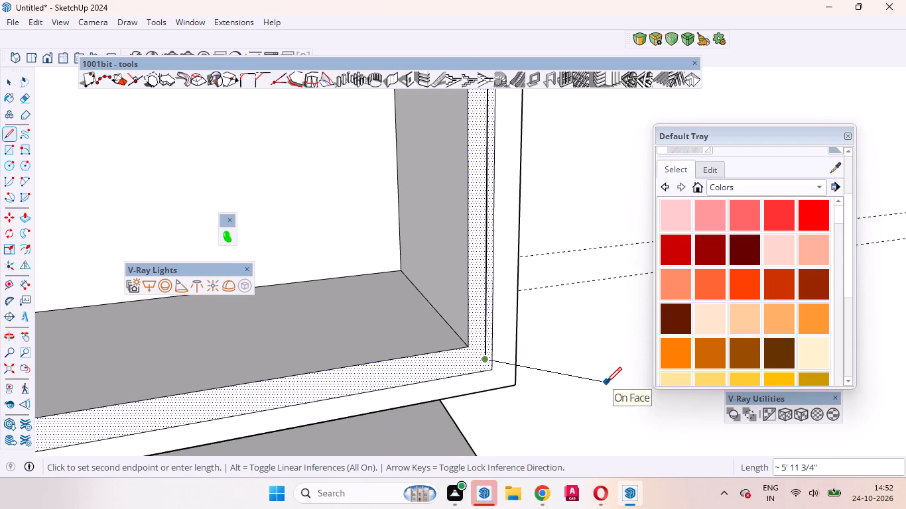
{"action": "key", "text": "space"}
Draw an inner line about 14' 6" long along the bottom rail, from the groove's upper inner corner to the end of the inner vertical line.
{"action": "scroll", "coordinate": [486, 321], "scroll_direction": "down", "scroll_amount": 9}
{"action": "scroll", "coordinate": [545, 302], "scroll_direction": "down", "scroll_amount": 1}
{"action": "scroll", "coordinate": [477, 343], "scroll_direction": "down", "scroll_amount": 6}
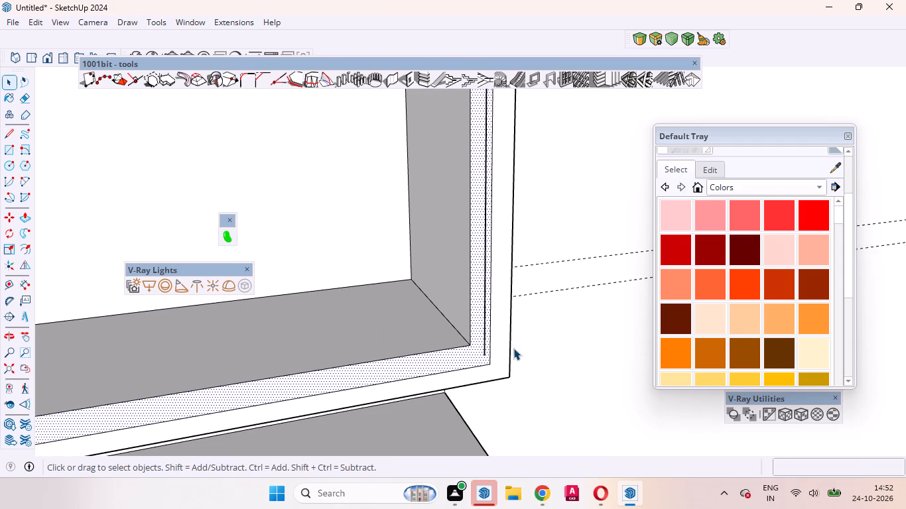
{"action": "scroll", "coordinate": [513, 348], "scroll_direction": "down", "scroll_amount": 7}
{"action": "scroll", "coordinate": [528, 314], "scroll_direction": "down", "scroll_amount": 14}
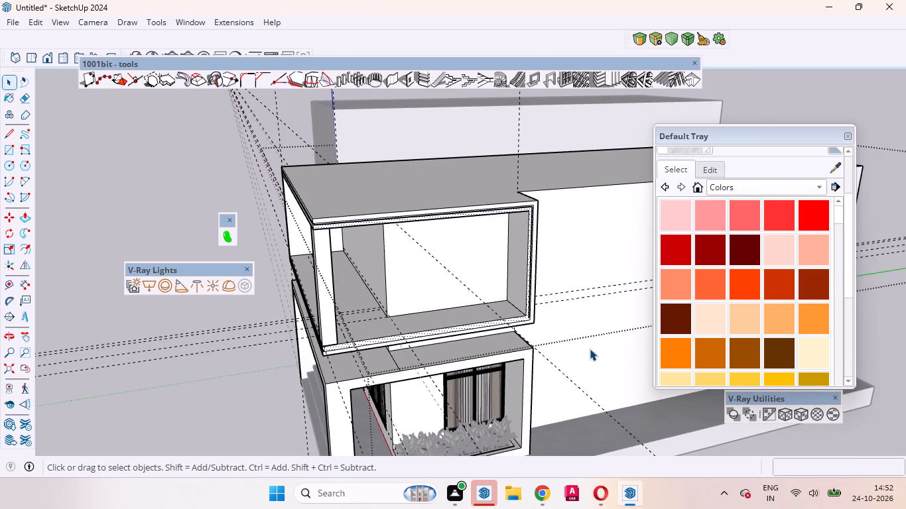
{"action": "key", "text": "l"}
{"action": "scroll", "coordinate": [287, 338], "scroll_direction": "up", "scroll_amount": 11}
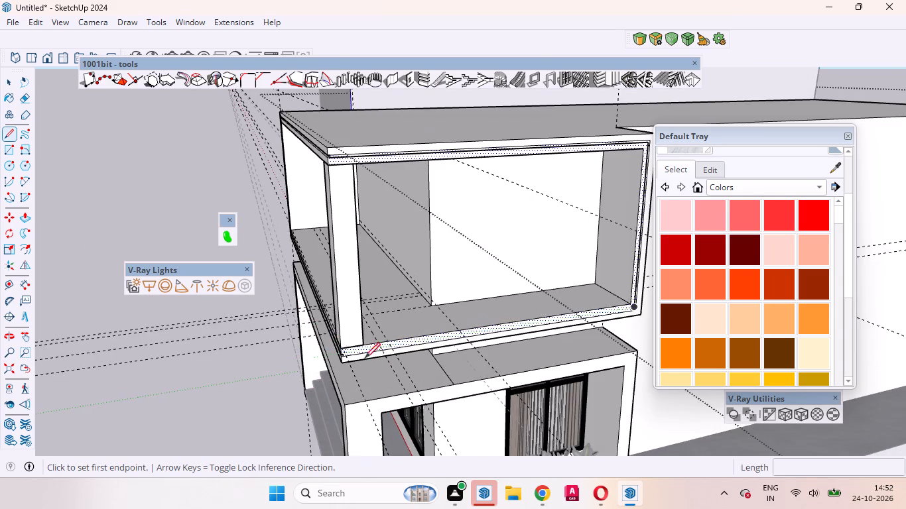
{"action": "scroll", "coordinate": [365, 358], "scroll_direction": "up", "scroll_amount": 14}
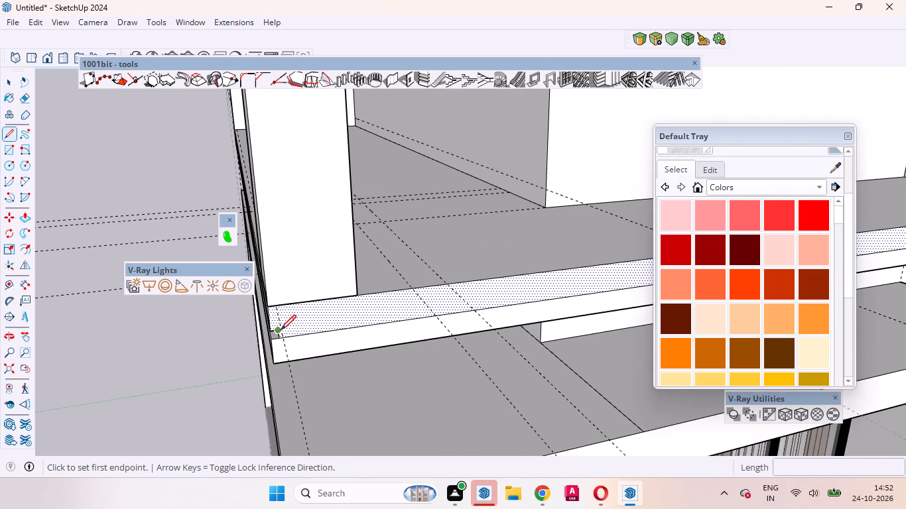
{"action": "left_click", "coordinate": [356, 323]}
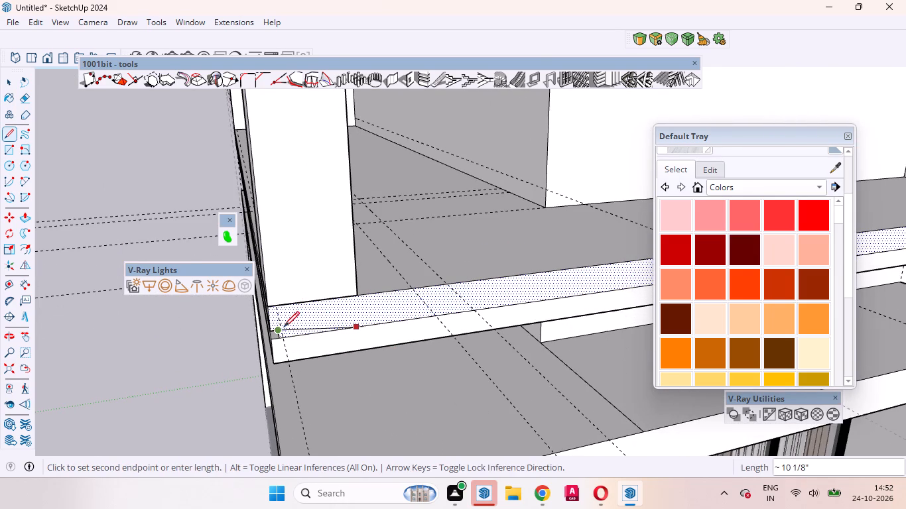
{"action": "key", "text": "space"}
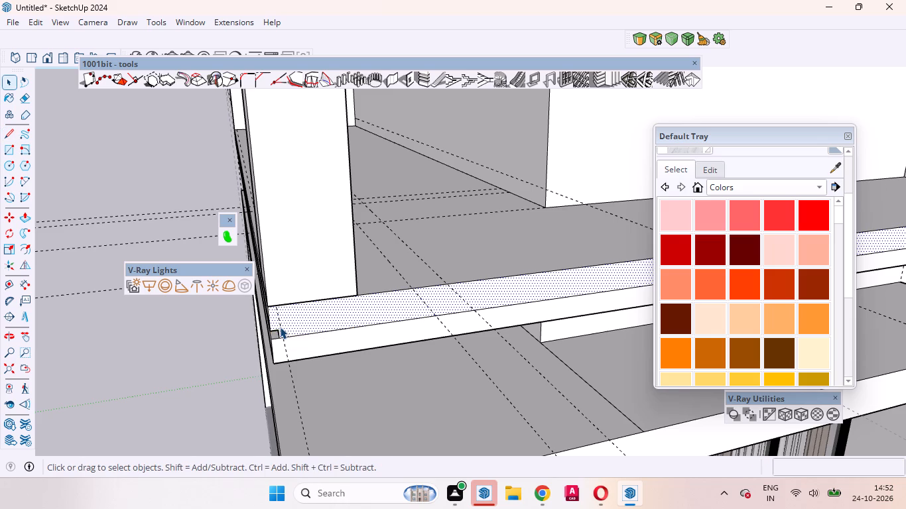
{"action": "key", "text": "l"}
{"action": "left_click", "coordinate": [280, 327]}
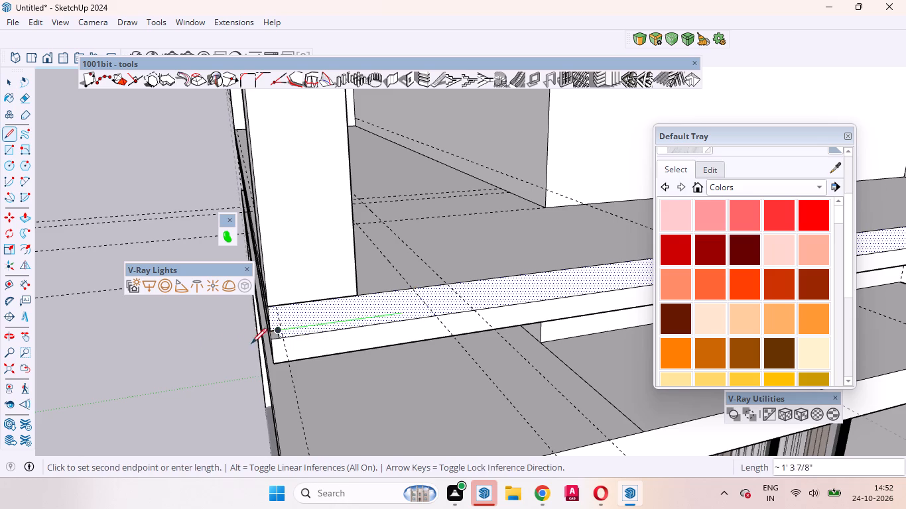
{"action": "scroll", "coordinate": [159, 360], "scroll_direction": "down", "scroll_amount": 13}
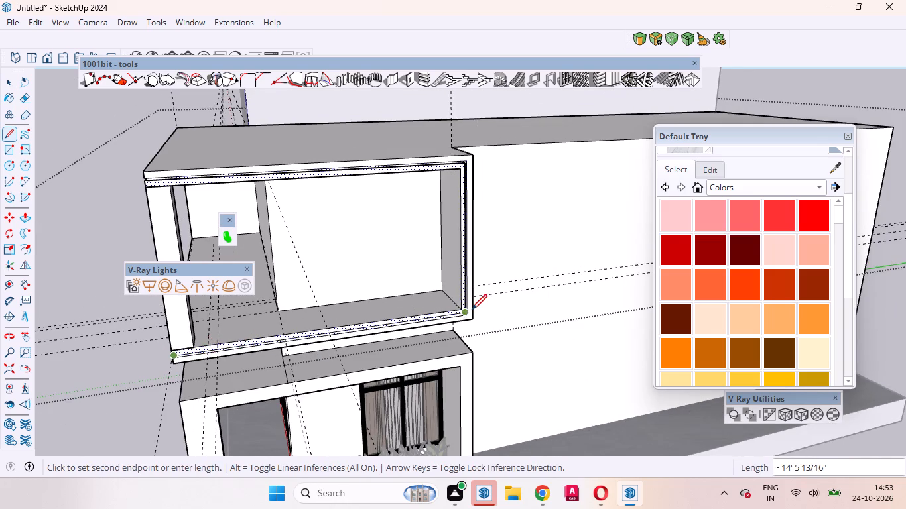
{"action": "scroll", "coordinate": [472, 310], "scroll_direction": "up", "scroll_amount": 14}
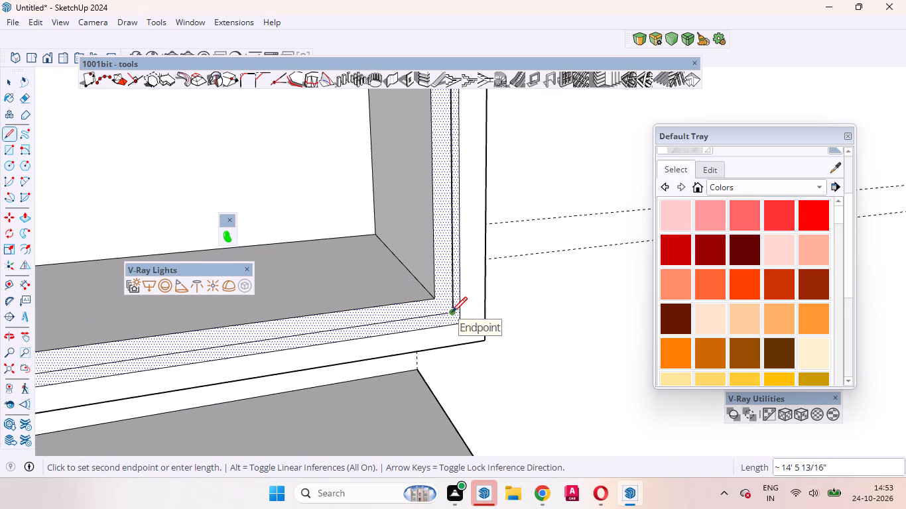
{"action": "left_click", "coordinate": [452, 312]}
{"action": "scroll", "coordinate": [495, 335], "scroll_direction": "down", "scroll_amount": 10}
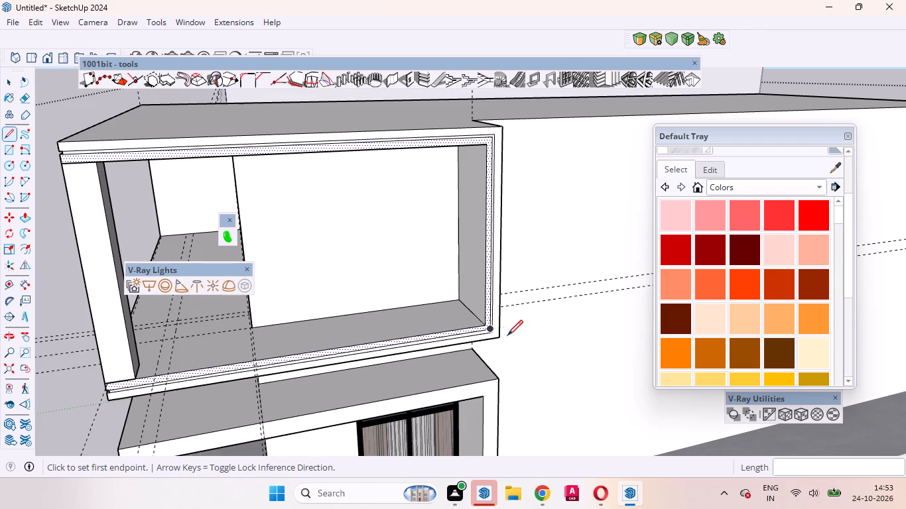
{"action": "key", "text": "space"}
Push/Pull the strip face running around the upper frame's side inward to the front groove's depth, and leave the group.
{"action": "scroll", "coordinate": [484, 325], "scroll_direction": "up", "scroll_amount": 12}
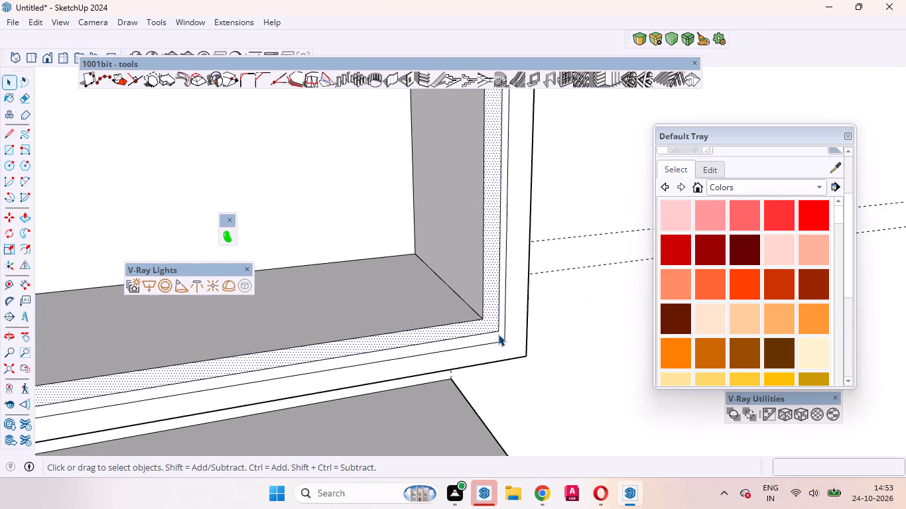
{"action": "scroll", "coordinate": [498, 334], "scroll_direction": "up", "scroll_amount": 4}
{"action": "left_click", "coordinate": [499, 337]}
{"action": "scroll", "coordinate": [511, 345], "scroll_direction": "down", "scroll_amount": 17}
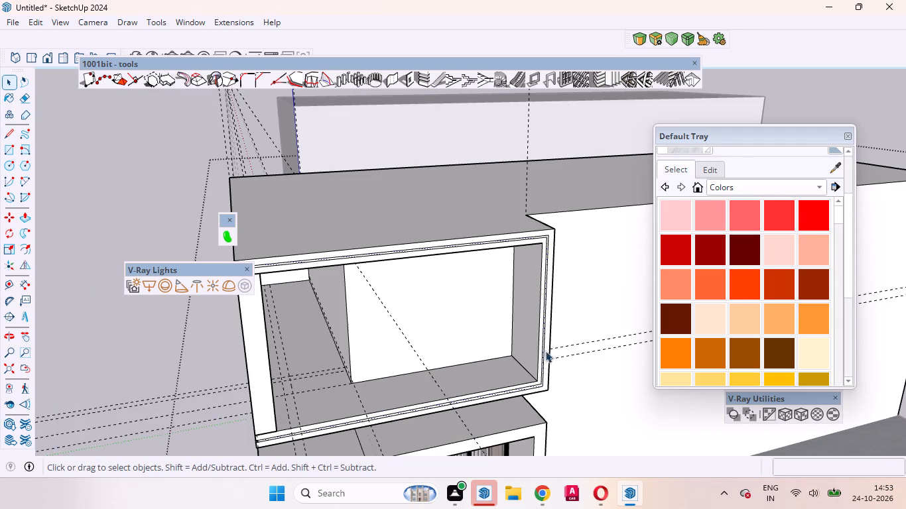
{"action": "scroll", "coordinate": [500, 262], "scroll_direction": "down", "scroll_amount": 4}
{"action": "scroll", "coordinate": [354, 268], "scroll_direction": "up", "scroll_amount": 5}
{"action": "scroll", "coordinate": [354, 268], "scroll_direction": "down", "scroll_amount": 1}
{"action": "scroll", "coordinate": [353, 266], "scroll_direction": "up", "scroll_amount": 16}
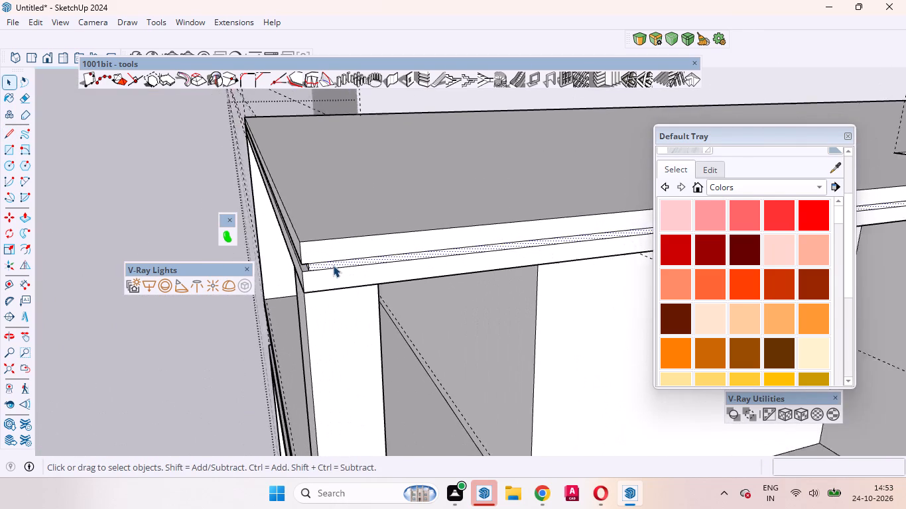
{"action": "scroll", "coordinate": [333, 265], "scroll_direction": "up", "scroll_amount": 1}
{"action": "key", "text": "p"}
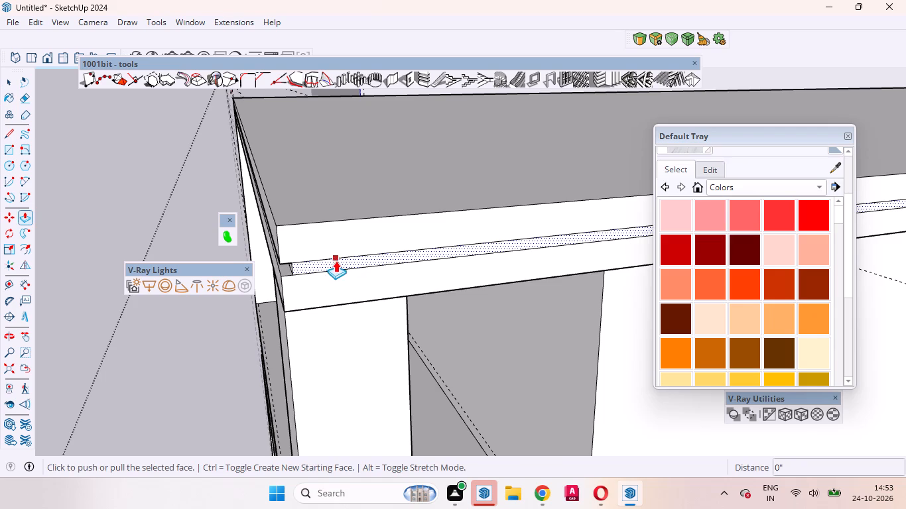
{"action": "scroll", "coordinate": [336, 260], "scroll_direction": "up", "scroll_amount": 4}
{"action": "left_click", "coordinate": [331, 269]}
{"action": "left_click", "coordinate": [331, 269]}
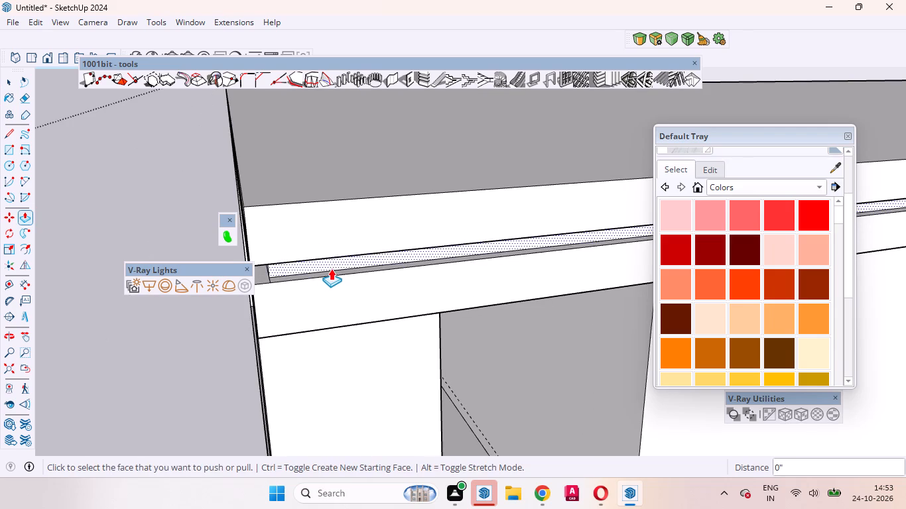
{"action": "scroll", "coordinate": [338, 272], "scroll_direction": "down", "scroll_amount": 20}
{"action": "scroll", "coordinate": [338, 272], "scroll_direction": "down", "scroll_amount": 7}
{"action": "scroll", "coordinate": [406, 320], "scroll_direction": "up", "scroll_amount": 5}
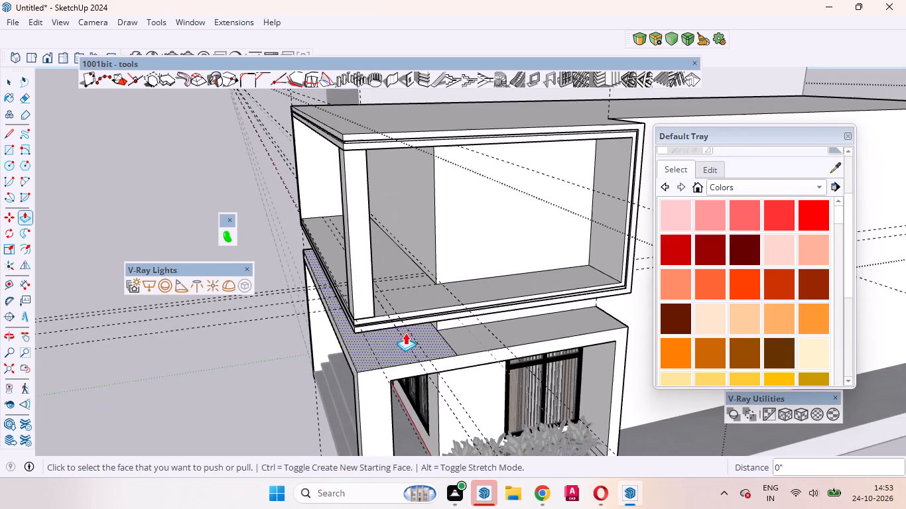
{"action": "middle_click_drag", "start_coordinate": [371, 342], "coordinate": [609, 327]}
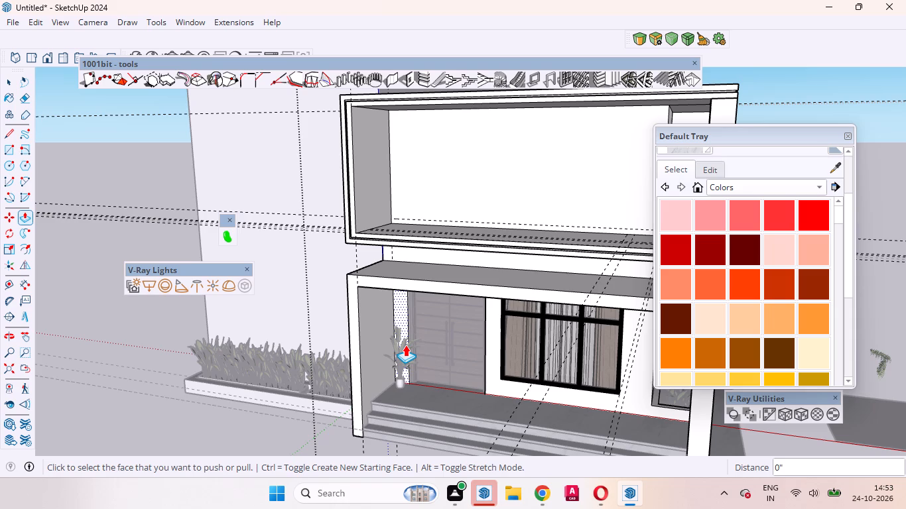
{"action": "scroll", "coordinate": [411, 306], "scroll_direction": "down", "scroll_amount": 11}
{"action": "key", "text": "space"}
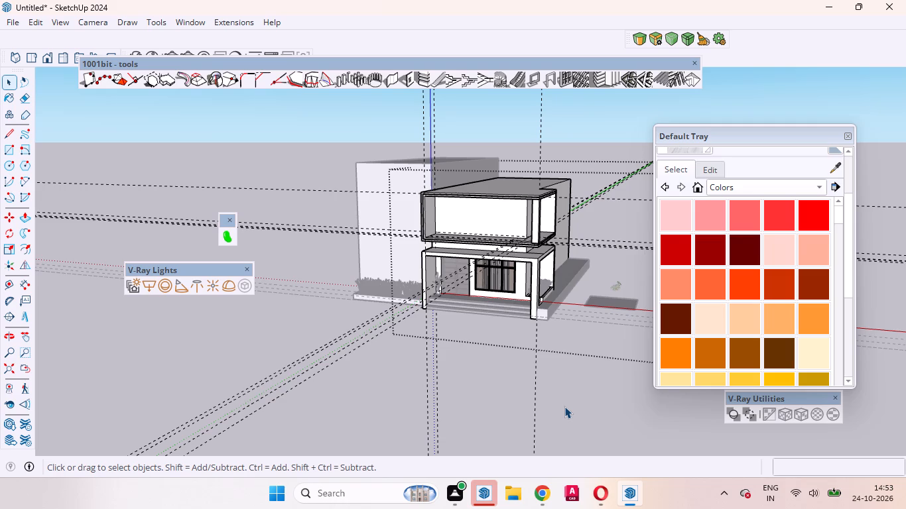
{"action": "left_click", "coordinate": [525, 353]}
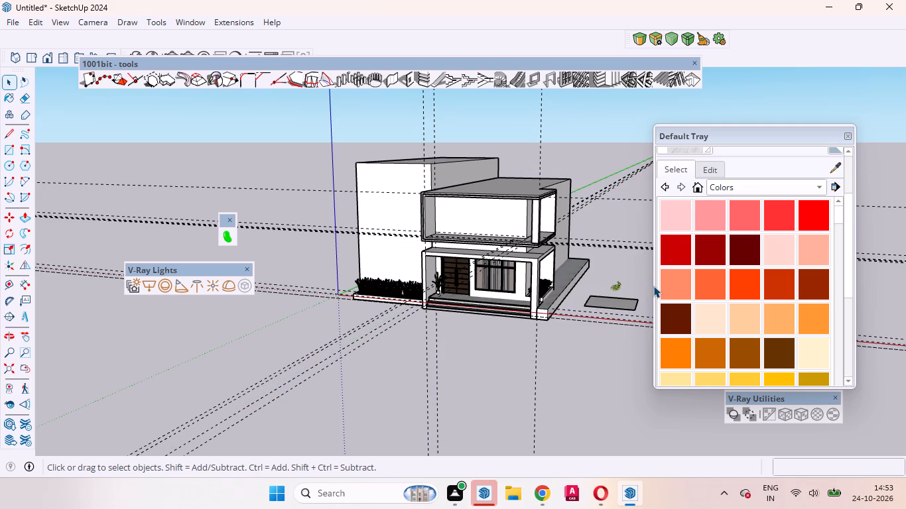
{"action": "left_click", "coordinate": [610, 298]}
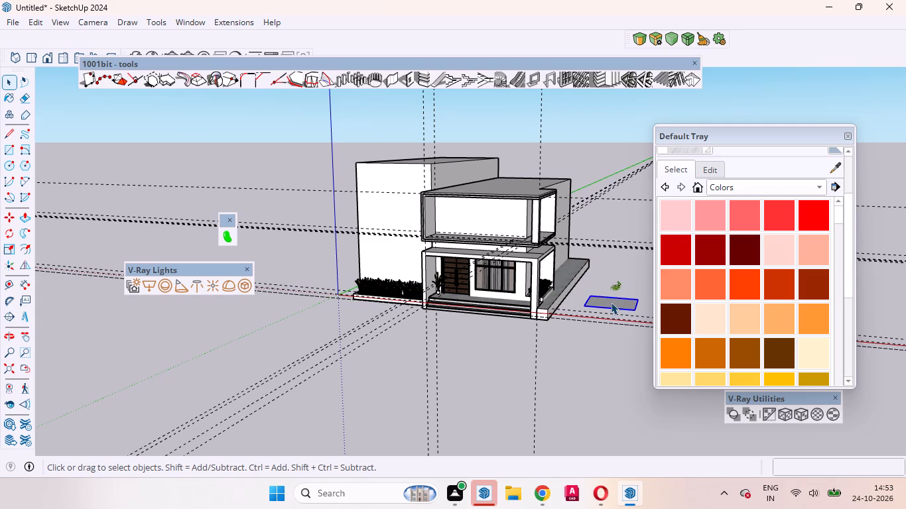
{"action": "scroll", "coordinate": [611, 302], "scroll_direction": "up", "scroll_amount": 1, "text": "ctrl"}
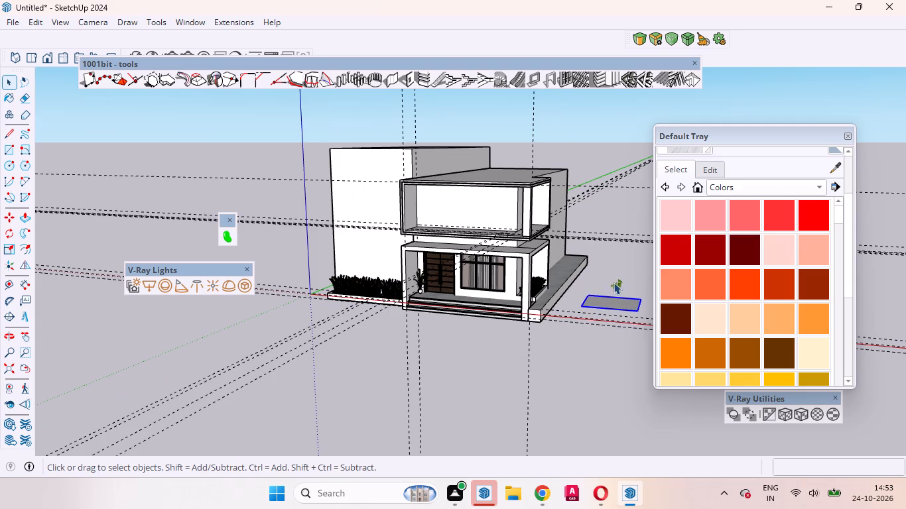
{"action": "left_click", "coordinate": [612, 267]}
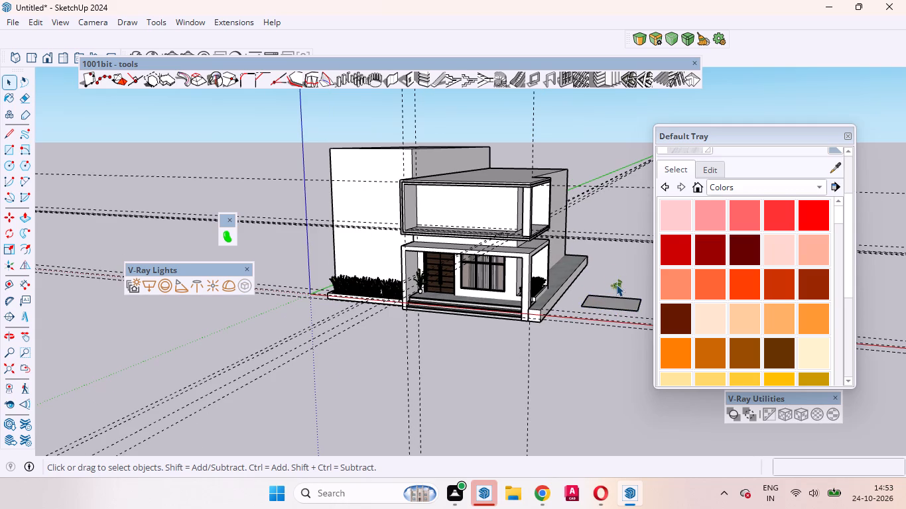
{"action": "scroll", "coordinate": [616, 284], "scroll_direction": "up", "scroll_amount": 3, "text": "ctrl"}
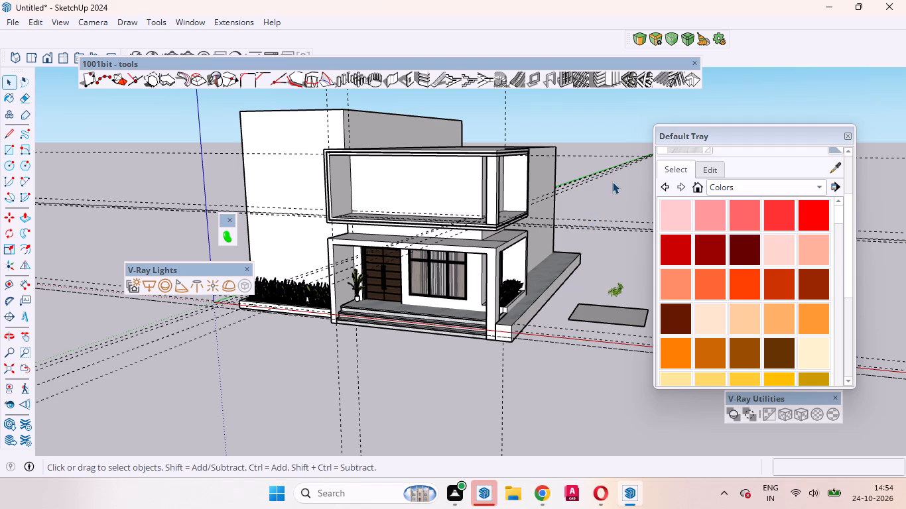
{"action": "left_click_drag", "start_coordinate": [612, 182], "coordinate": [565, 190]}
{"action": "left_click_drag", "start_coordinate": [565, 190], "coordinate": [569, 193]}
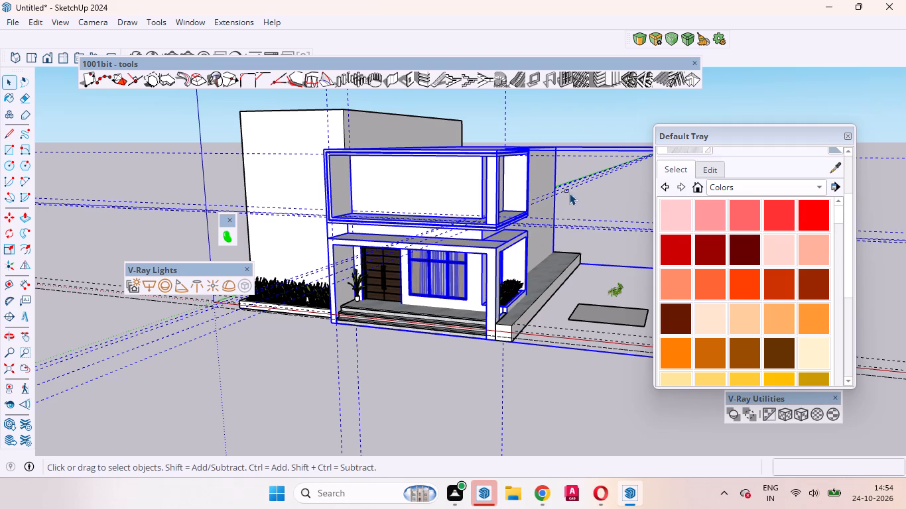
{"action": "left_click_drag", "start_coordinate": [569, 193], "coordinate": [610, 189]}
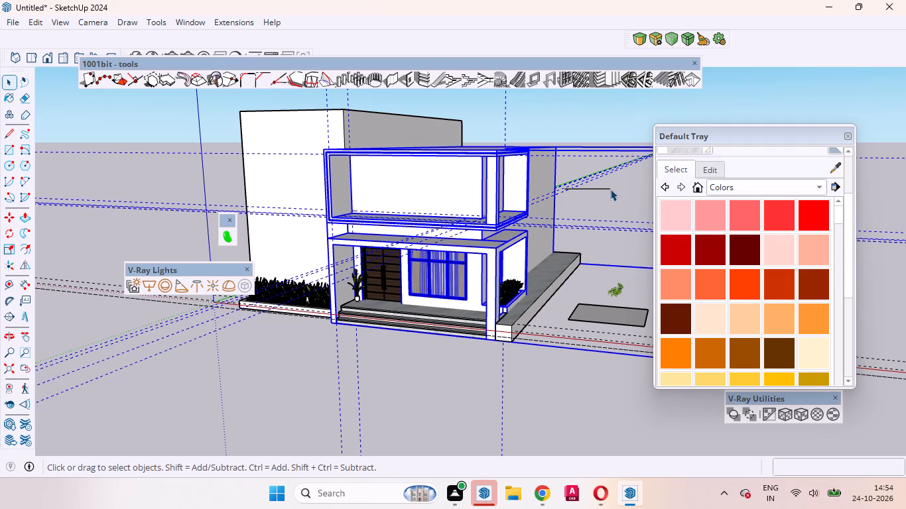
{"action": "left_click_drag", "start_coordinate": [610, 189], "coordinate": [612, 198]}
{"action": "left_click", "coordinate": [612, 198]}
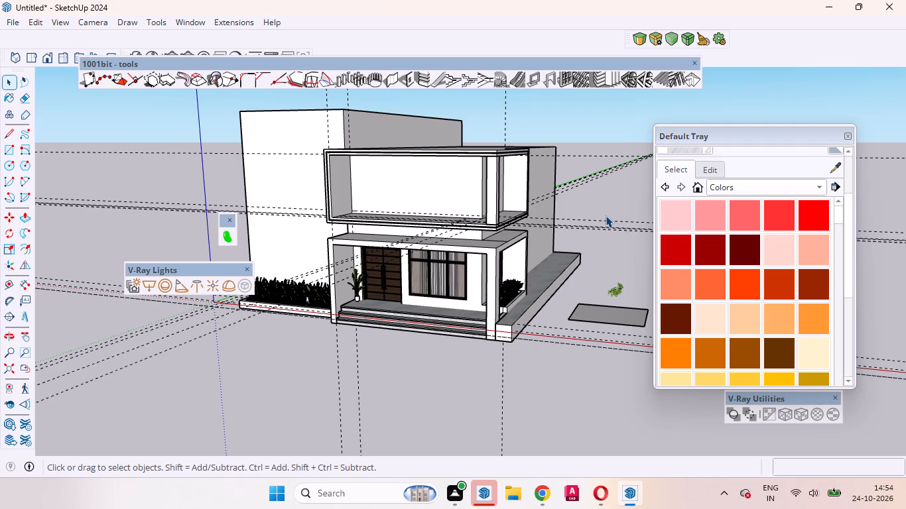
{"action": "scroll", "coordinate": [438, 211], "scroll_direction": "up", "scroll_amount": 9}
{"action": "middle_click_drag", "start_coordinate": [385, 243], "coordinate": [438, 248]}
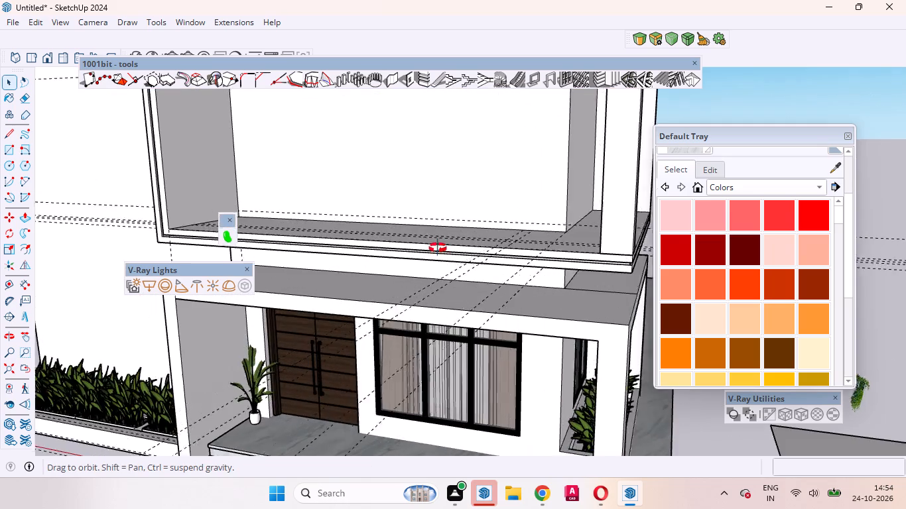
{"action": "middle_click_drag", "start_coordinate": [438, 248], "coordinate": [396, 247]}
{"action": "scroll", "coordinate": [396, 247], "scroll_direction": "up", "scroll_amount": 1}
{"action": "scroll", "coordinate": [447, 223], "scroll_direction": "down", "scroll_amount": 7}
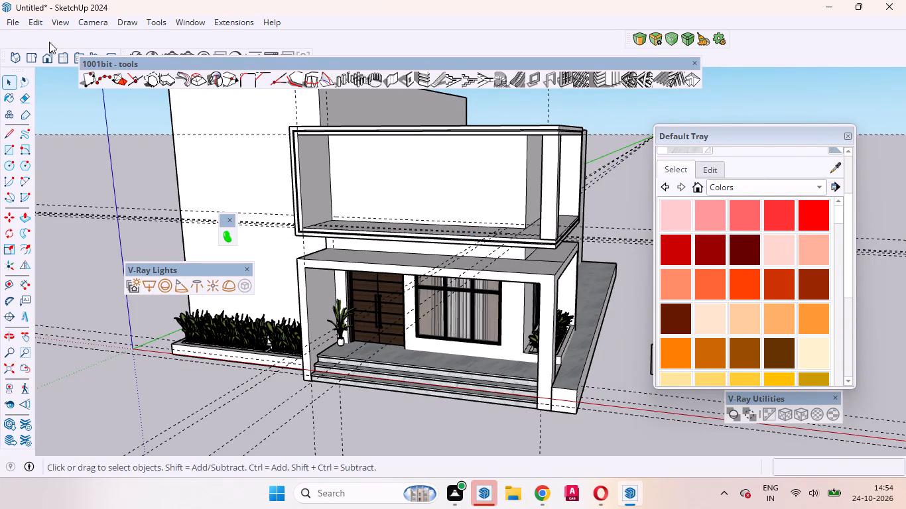
Display the Profile Builder 4 toolbar and float it over the drawing area above the house.
{"action": "right_click", "coordinate": [387, 42]}
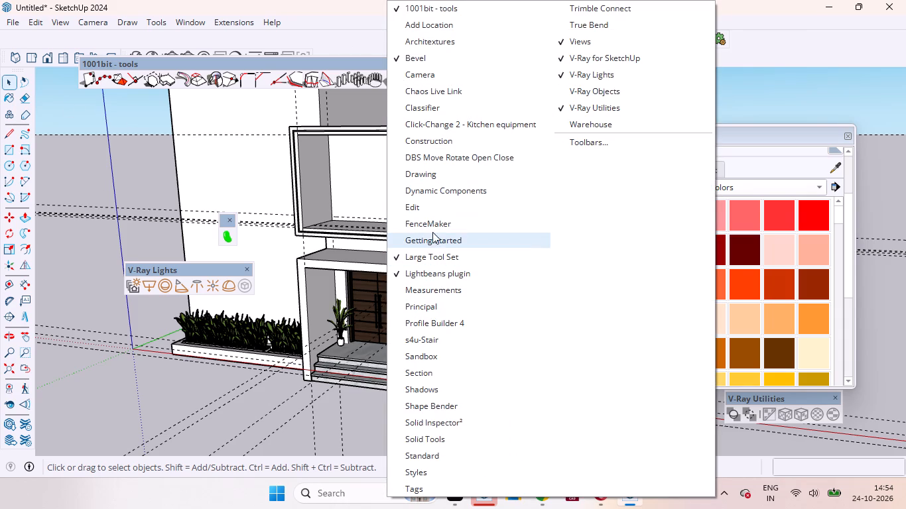
{"action": "left_click", "coordinate": [432, 327]}
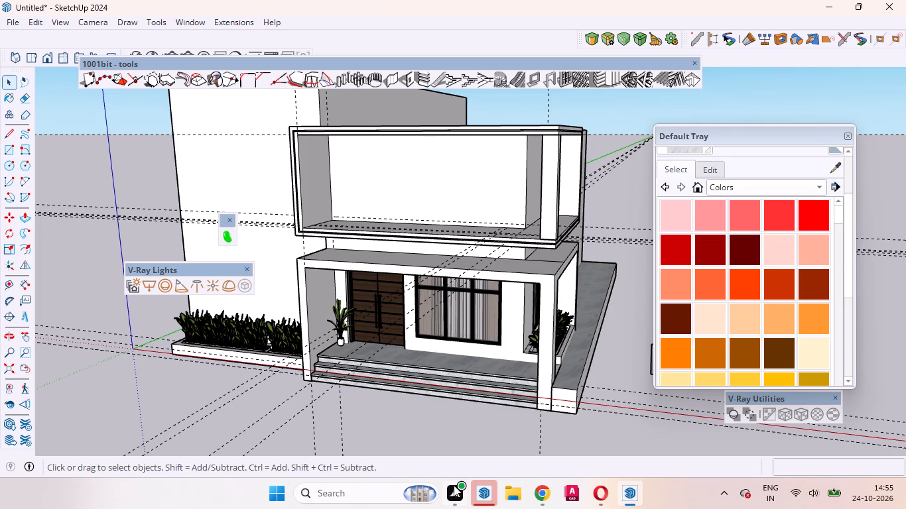
{"action": "scroll", "coordinate": [318, 184], "scroll_direction": "up", "scroll_amount": 9}
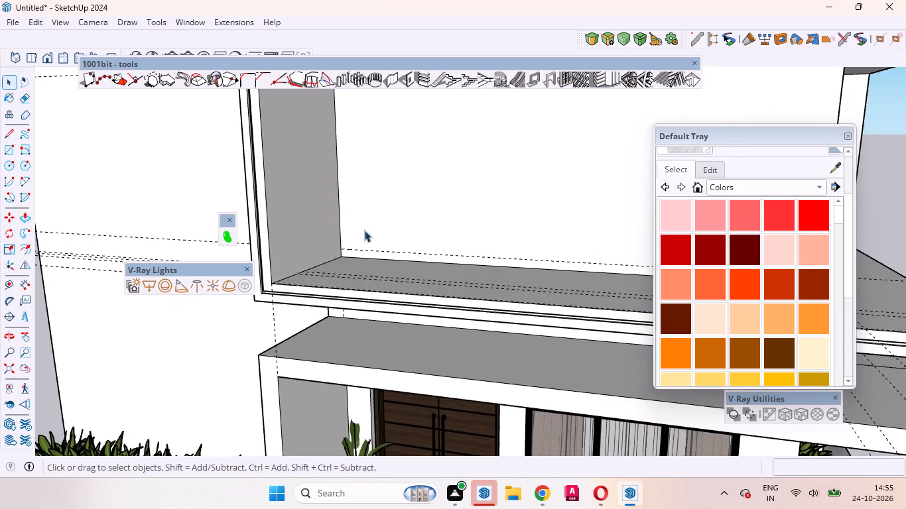
{"action": "middle_click_drag", "start_coordinate": [365, 245], "coordinate": [358, 359]}
{"action": "scroll", "coordinate": [400, 221], "scroll_direction": "down", "scroll_amount": 16}
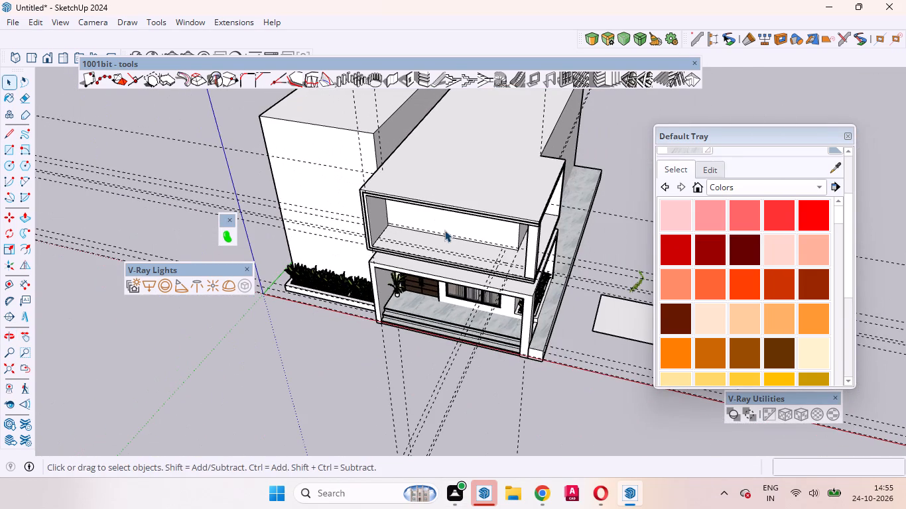
{"action": "left_click", "coordinate": [684, 32]}
{"action": "left_click_drag", "start_coordinate": [686, 36], "coordinate": [683, 51]}
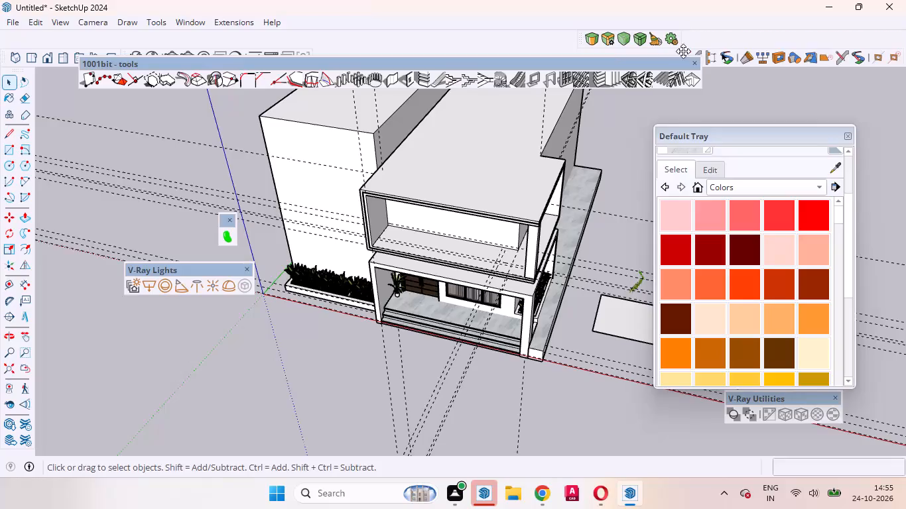
{"action": "left_click_drag", "start_coordinate": [683, 51], "coordinate": [407, 178]}
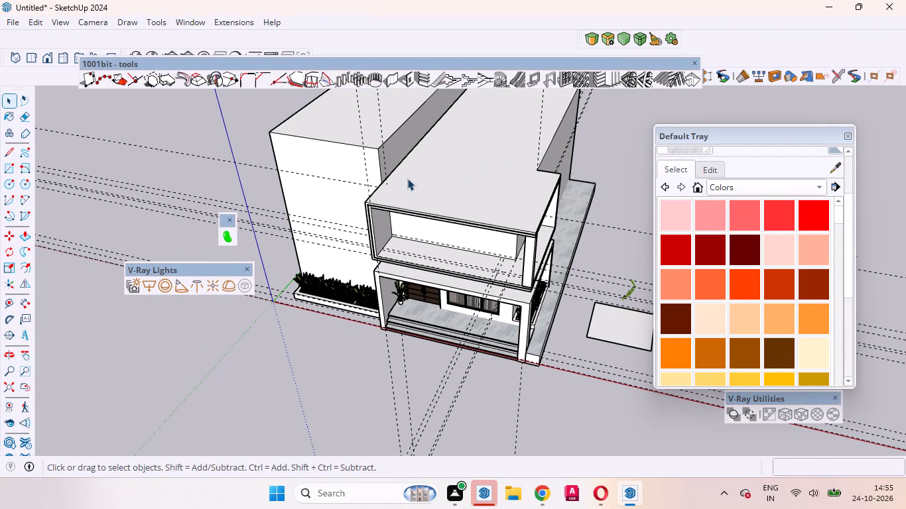
{"action": "left_click_drag", "start_coordinate": [407, 178], "coordinate": [407, 174]}
{"action": "left_click_drag", "start_coordinate": [513, 150], "coordinate": [521, 126]}
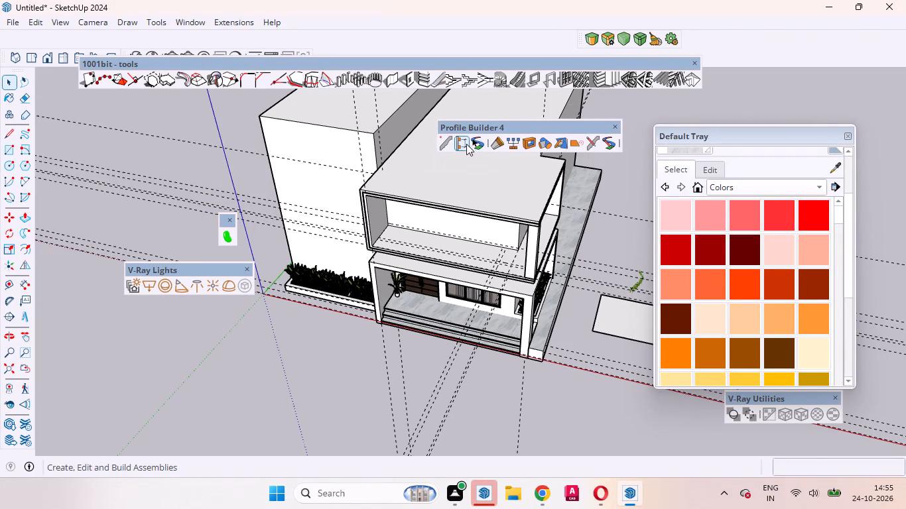
Open Profile Builder's Assembly Dialog, dismissing its update window, and open the Select Assembly browser.
{"action": "left_click", "coordinate": [460, 143]}
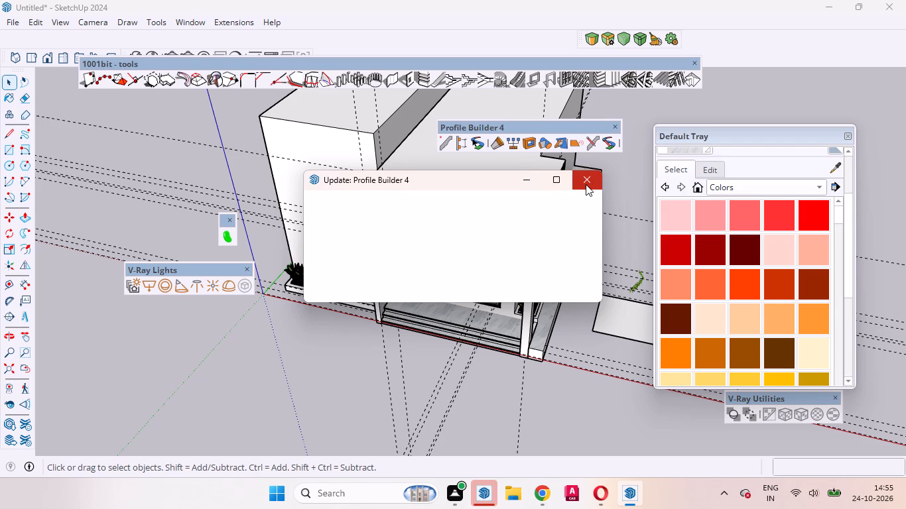
{"action": "left_click", "coordinate": [586, 184]}
{"action": "left_click", "coordinate": [460, 141]}
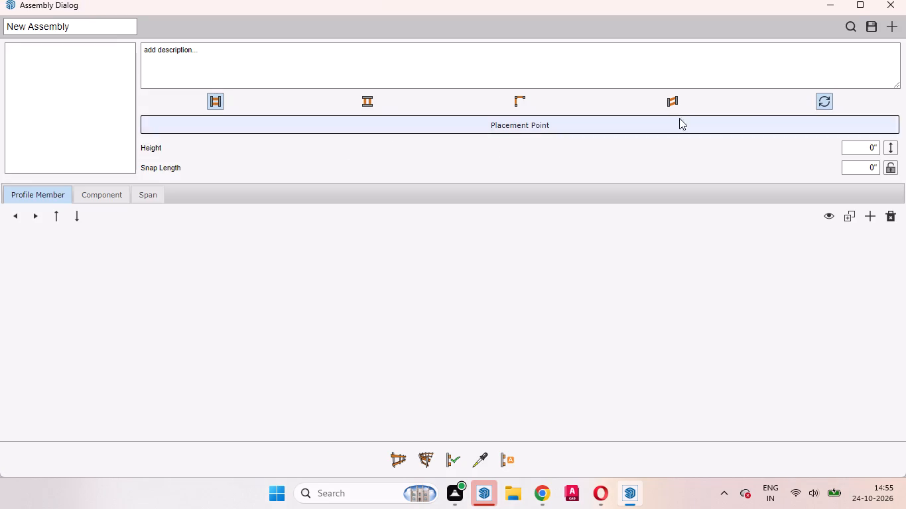
{"action": "left_click", "coordinate": [857, 24]}
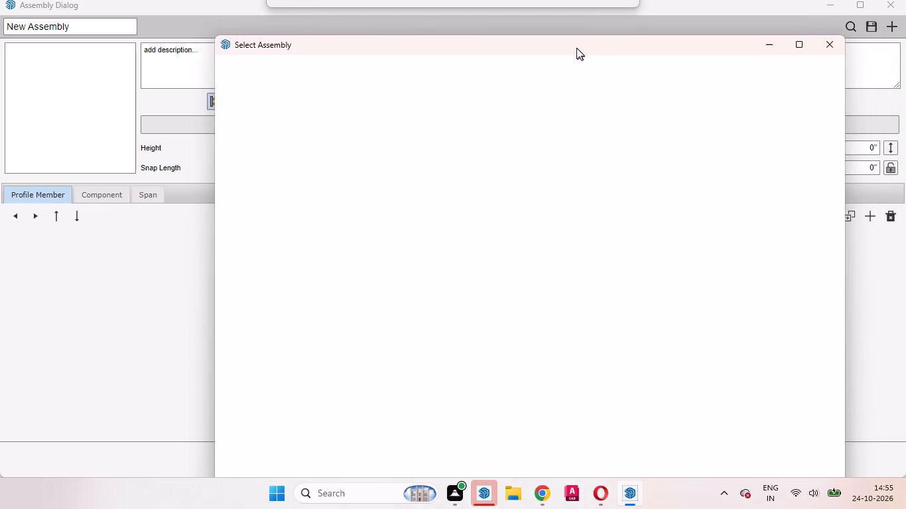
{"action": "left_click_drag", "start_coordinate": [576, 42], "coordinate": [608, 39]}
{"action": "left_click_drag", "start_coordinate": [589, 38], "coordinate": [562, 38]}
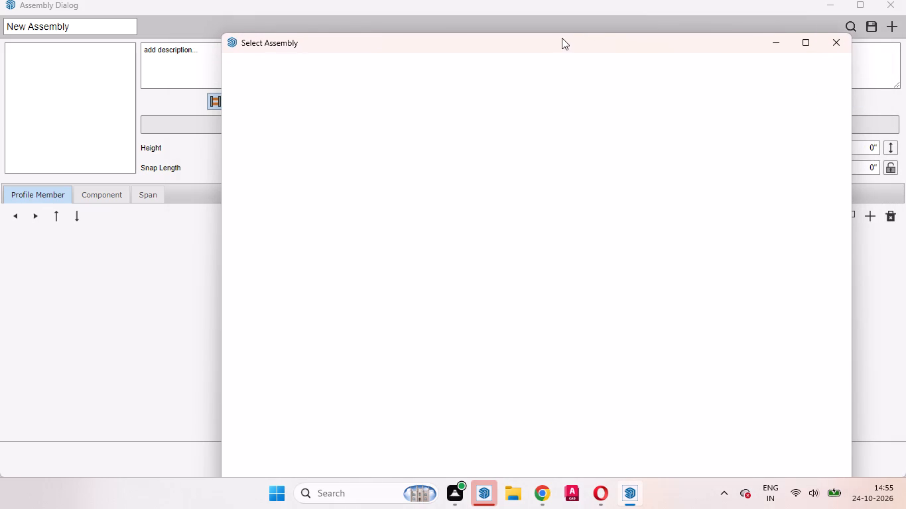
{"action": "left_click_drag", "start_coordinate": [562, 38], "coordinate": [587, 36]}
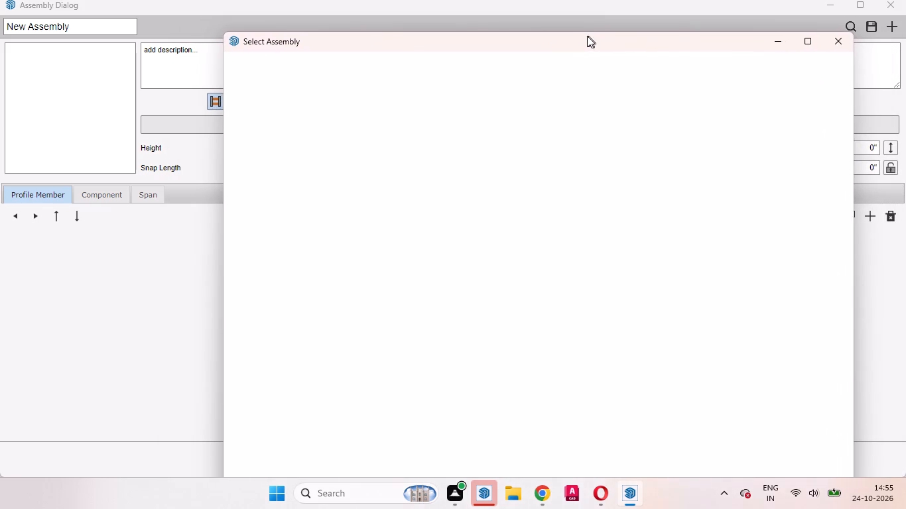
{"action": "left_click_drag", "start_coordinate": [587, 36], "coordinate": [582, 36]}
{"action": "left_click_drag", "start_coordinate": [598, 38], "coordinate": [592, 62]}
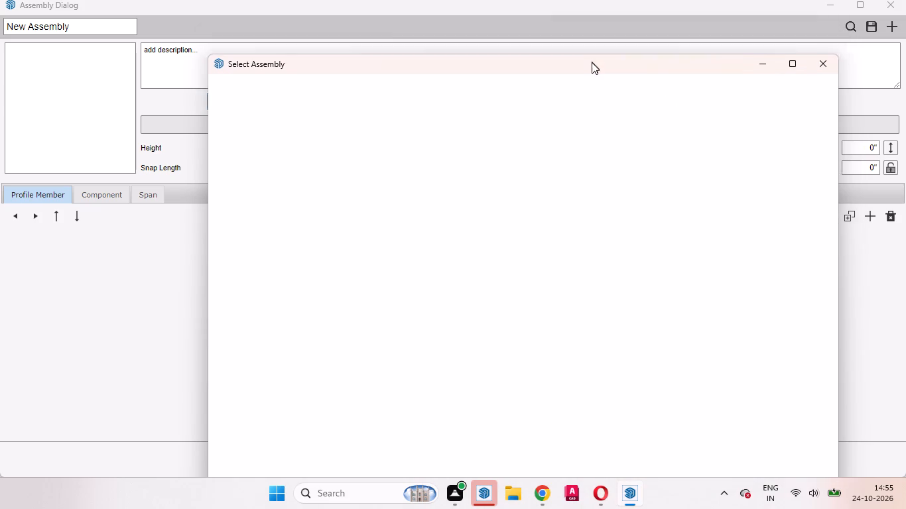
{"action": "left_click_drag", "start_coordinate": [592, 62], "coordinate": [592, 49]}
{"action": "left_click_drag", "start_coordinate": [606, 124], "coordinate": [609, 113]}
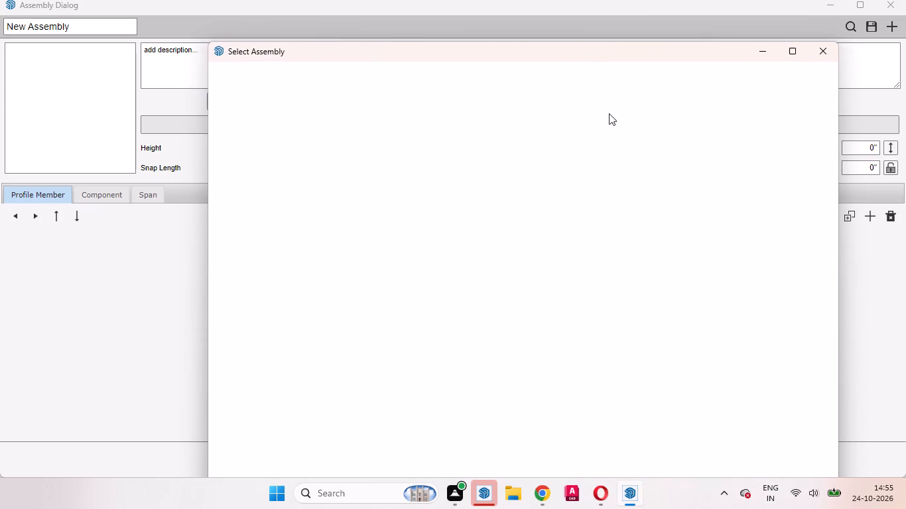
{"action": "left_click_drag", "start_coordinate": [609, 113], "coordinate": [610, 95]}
Reopen the Assembly Dialog and load the Simple Glass Railing assembly from the Assembly Examples library.
{"action": "left_click", "coordinate": [905, 2]}
{"action": "left_click", "coordinate": [852, 24]}
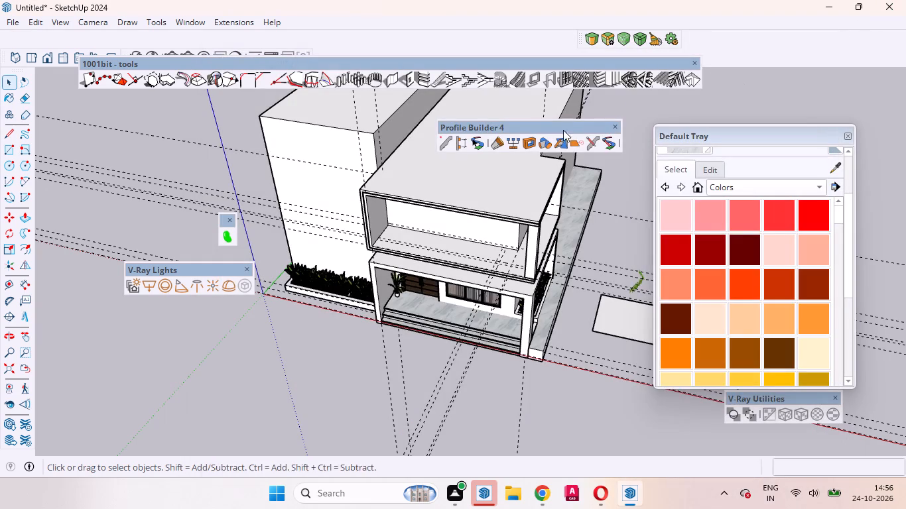
{"action": "left_click", "coordinate": [459, 146]}
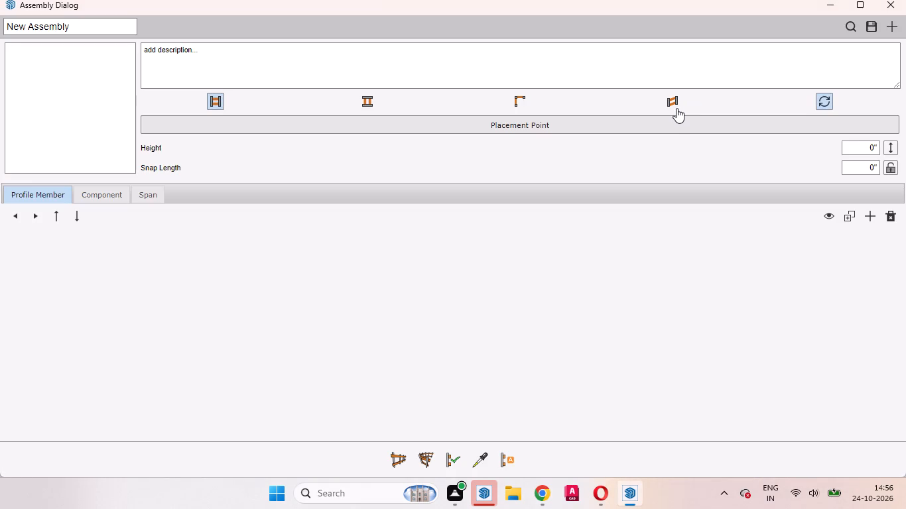
{"action": "left_click", "coordinate": [858, 25]}
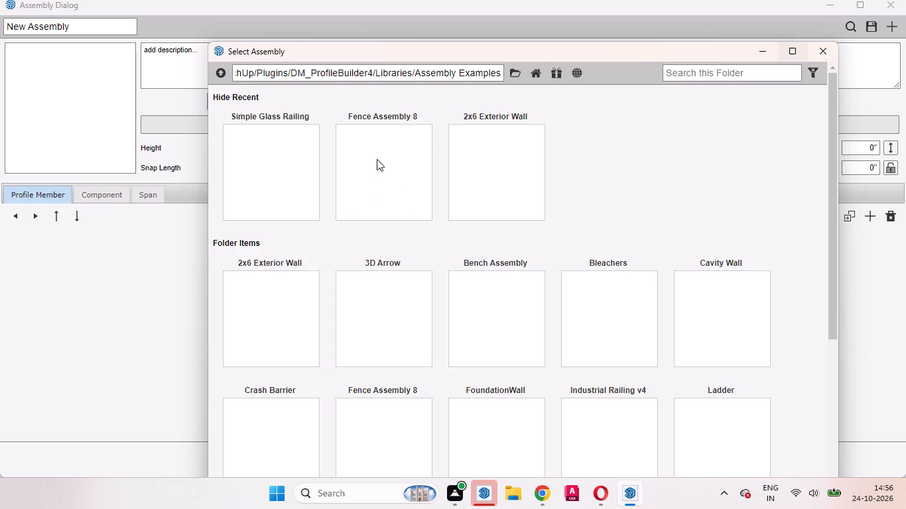
{"action": "left_click_drag", "start_coordinate": [397, 46], "coordinate": [383, 38]}
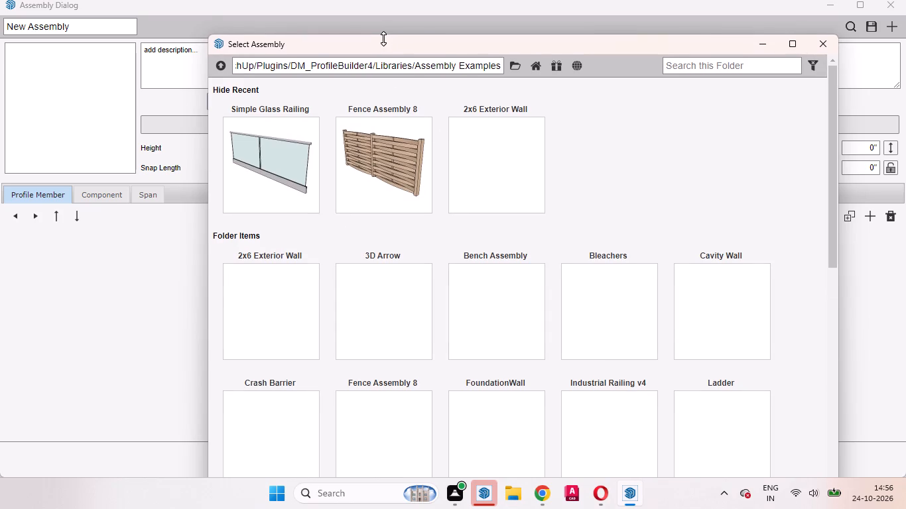
{"action": "left_click_drag", "start_coordinate": [383, 38], "coordinate": [383, 38]}
{"action": "left_click", "coordinate": [276, 164]}
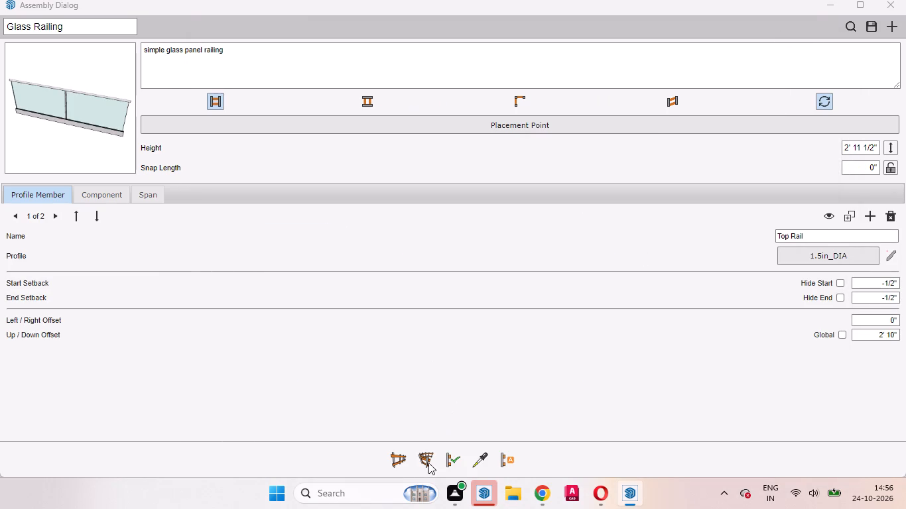
Start building the glass railing on the upper floor's front edge, at the base of the frame's inner side wall.
{"action": "left_click", "coordinate": [396, 457]}
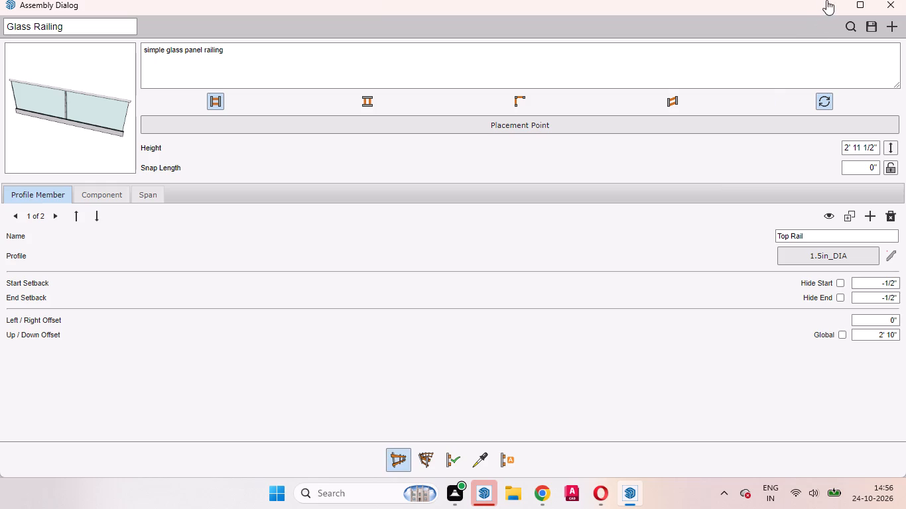
{"action": "left_click", "coordinate": [829, 3]}
{"action": "scroll", "coordinate": [381, 285], "scroll_direction": "up", "scroll_amount": 7}
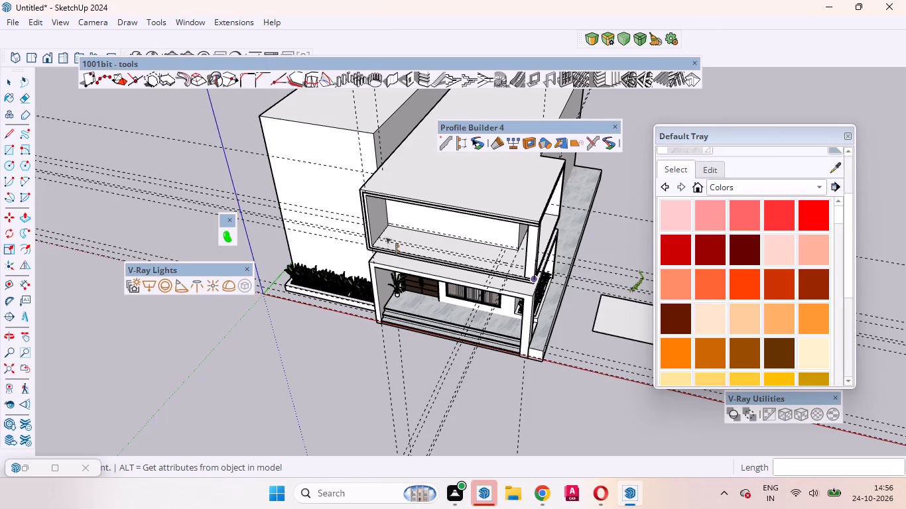
{"action": "scroll", "coordinate": [385, 237], "scroll_direction": "up", "scroll_amount": 19}
{"action": "middle_click_drag", "start_coordinate": [373, 248], "coordinate": [312, 297]}
{"action": "scroll", "coordinate": [310, 297], "scroll_direction": "down", "scroll_amount": 16}
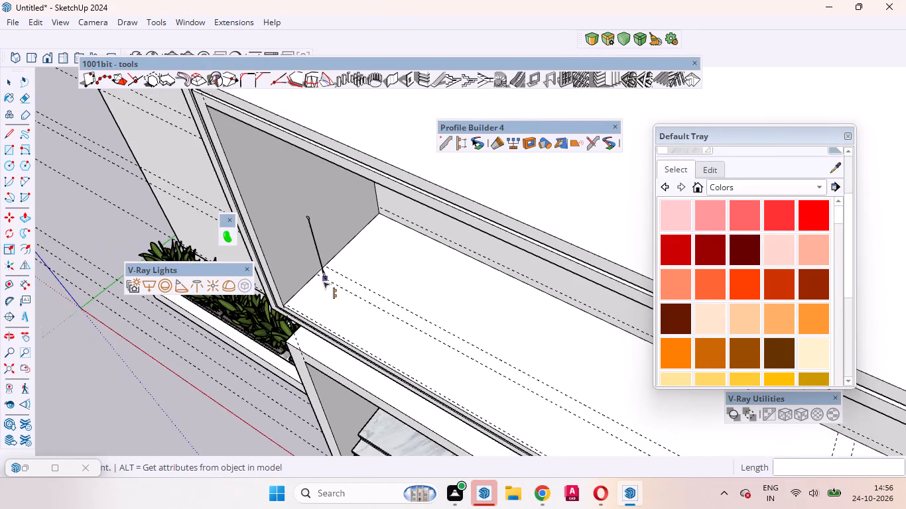
{"action": "scroll", "coordinate": [323, 282], "scroll_direction": "down", "scroll_amount": 17}
{"action": "scroll", "coordinate": [314, 309], "scroll_direction": "down", "scroll_amount": 4}
{"action": "scroll", "coordinate": [365, 328], "scroll_direction": "down", "scroll_amount": 1}
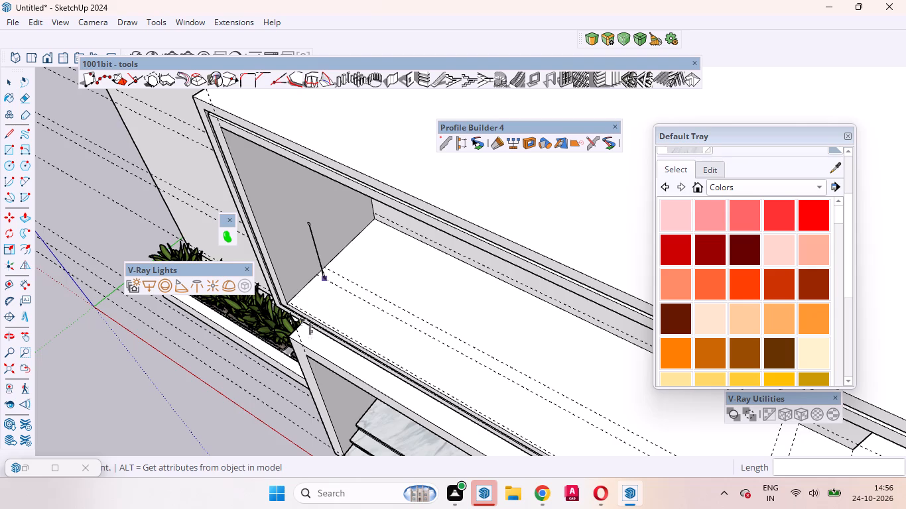
{"action": "scroll", "coordinate": [365, 156], "scroll_direction": "down", "scroll_amount": 9}
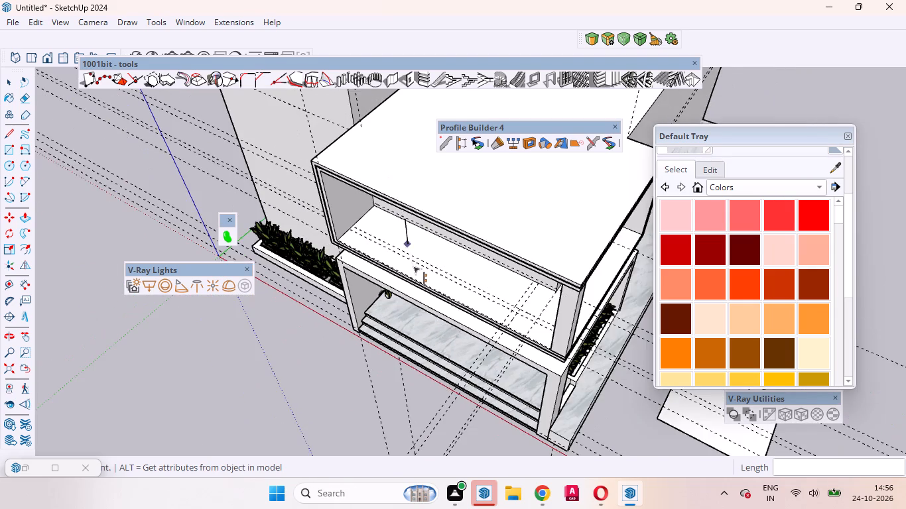
{"action": "scroll", "coordinate": [413, 268], "scroll_direction": "up", "scroll_amount": 5}
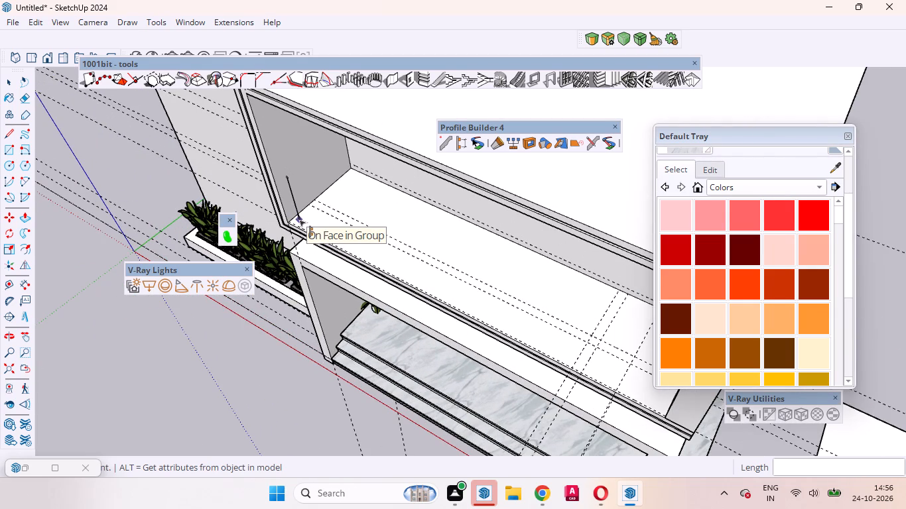
{"action": "left_click", "coordinate": [298, 220]}
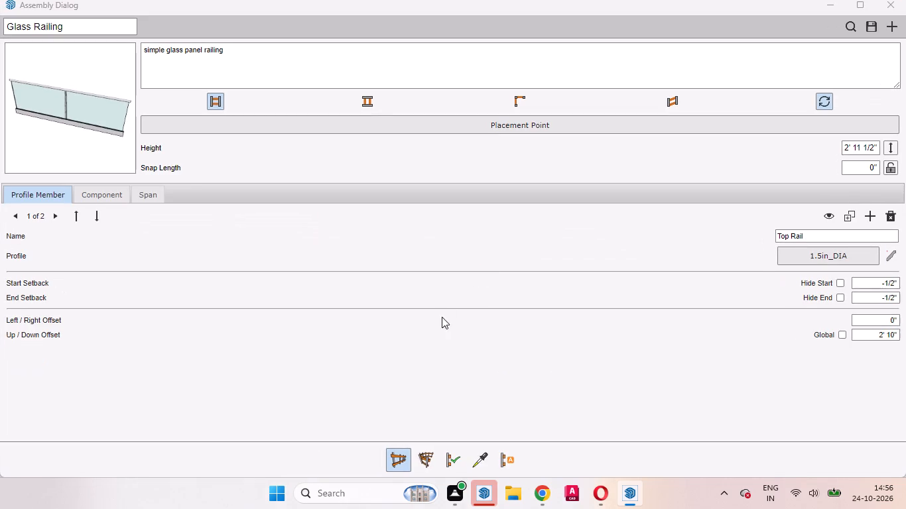
Run the glass railing about 19' 11" along the front opening to the base of the corner pillar, and finish the path.
{"action": "left_click", "coordinate": [831, 3]}
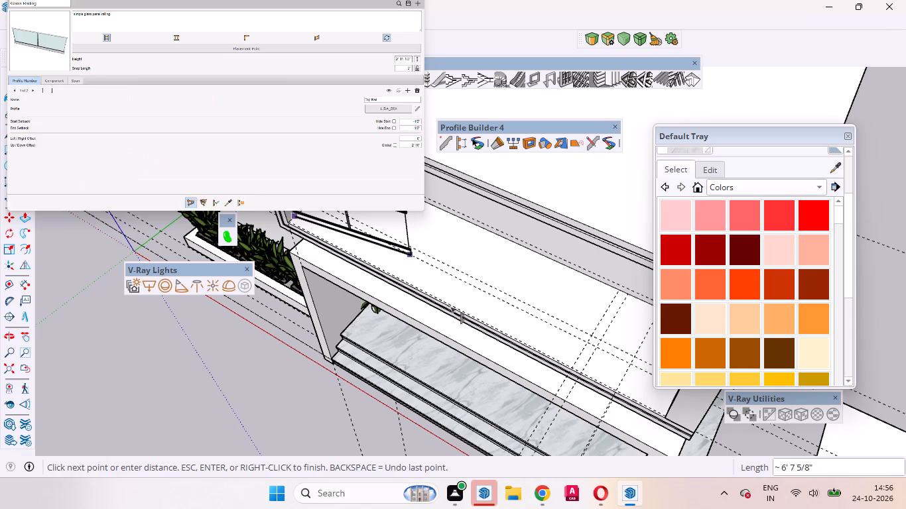
{"action": "scroll", "coordinate": [389, 313], "scroll_direction": "down", "scroll_amount": 4}
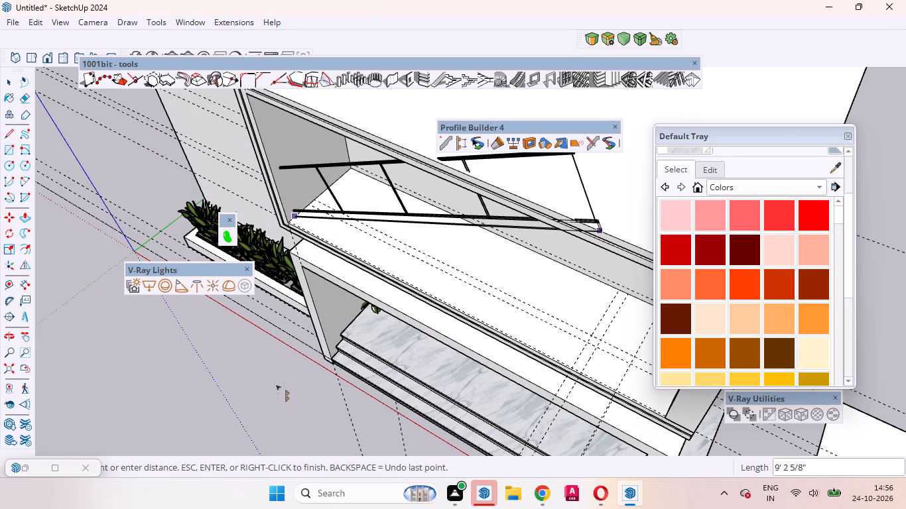
{"action": "scroll", "coordinate": [496, 302], "scroll_direction": "down", "scroll_amount": 7}
{"action": "scroll", "coordinate": [557, 341], "scroll_direction": "up", "scroll_amount": 2}
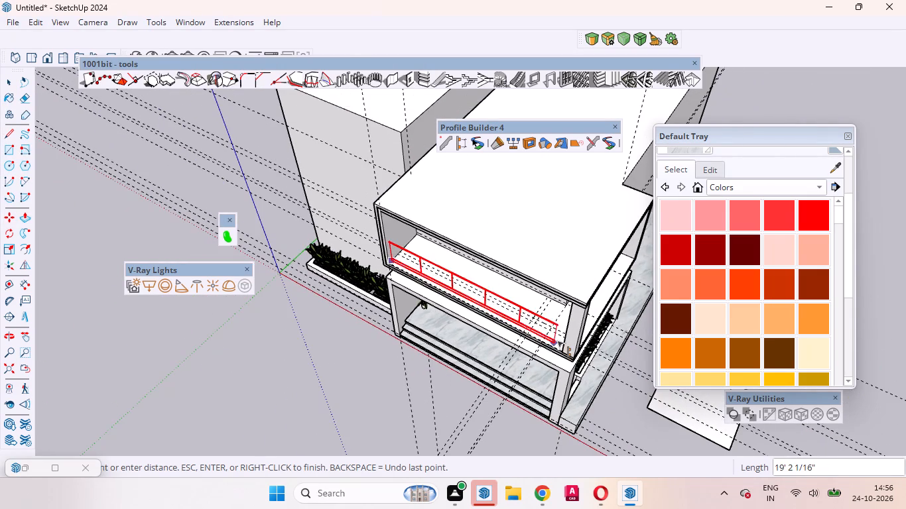
{"action": "scroll", "coordinate": [557, 341], "scroll_direction": "up", "scroll_amount": 17}
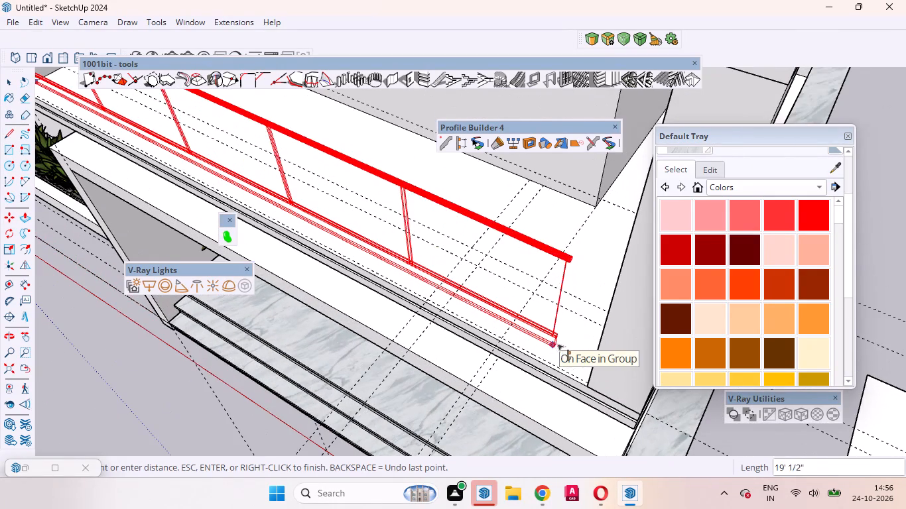
{"action": "middle_click_drag", "start_coordinate": [577, 357], "coordinate": [635, 367]}
{"action": "scroll", "coordinate": [463, 317], "scroll_direction": "down", "scroll_amount": 3}
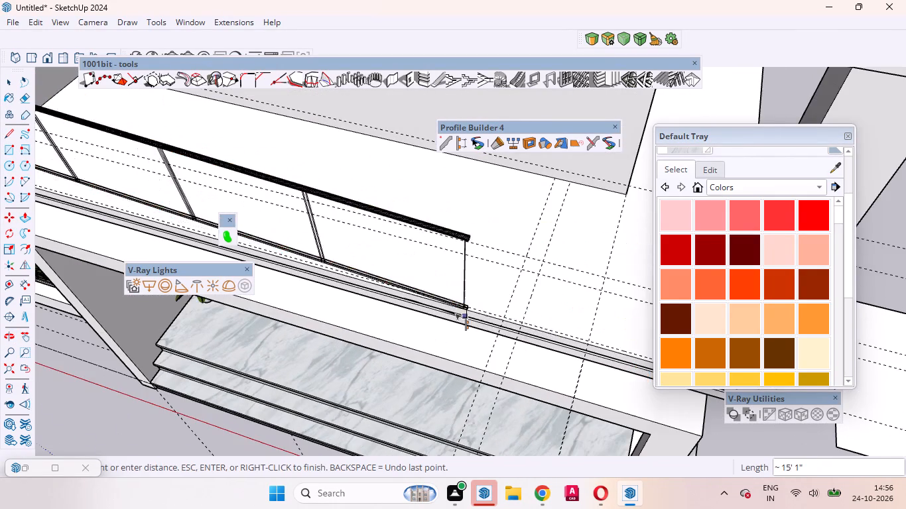
{"action": "scroll", "coordinate": [455, 313], "scroll_direction": "down", "scroll_amount": 5}
{"action": "scroll", "coordinate": [554, 320], "scroll_direction": "up", "scroll_amount": 4}
{"action": "middle_click_drag", "start_coordinate": [549, 333], "coordinate": [615, 350]}
{"action": "scroll", "coordinate": [549, 334], "scroll_direction": "up", "scroll_amount": 1}
{"action": "scroll", "coordinate": [438, 319], "scroll_direction": "down", "scroll_amount": 9}
{"action": "scroll", "coordinate": [492, 324], "scroll_direction": "up", "scroll_amount": 13}
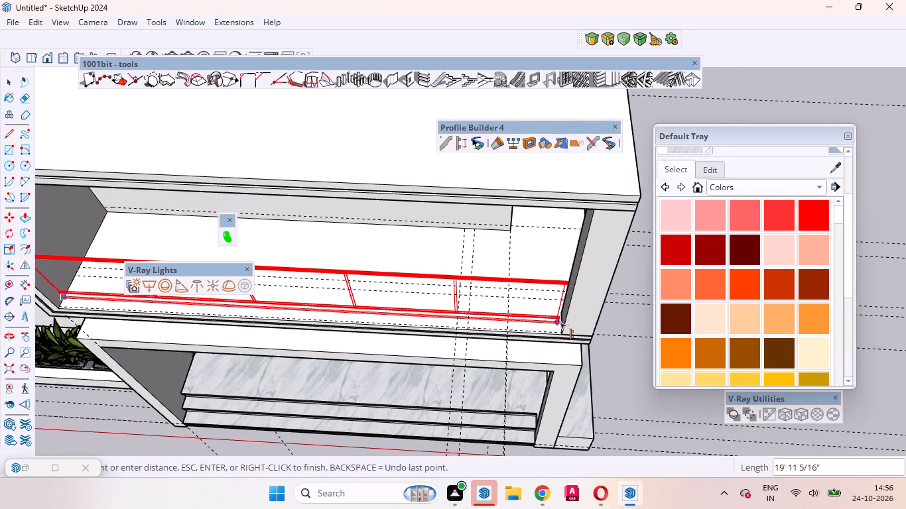
{"action": "left_click", "coordinate": [560, 323]}
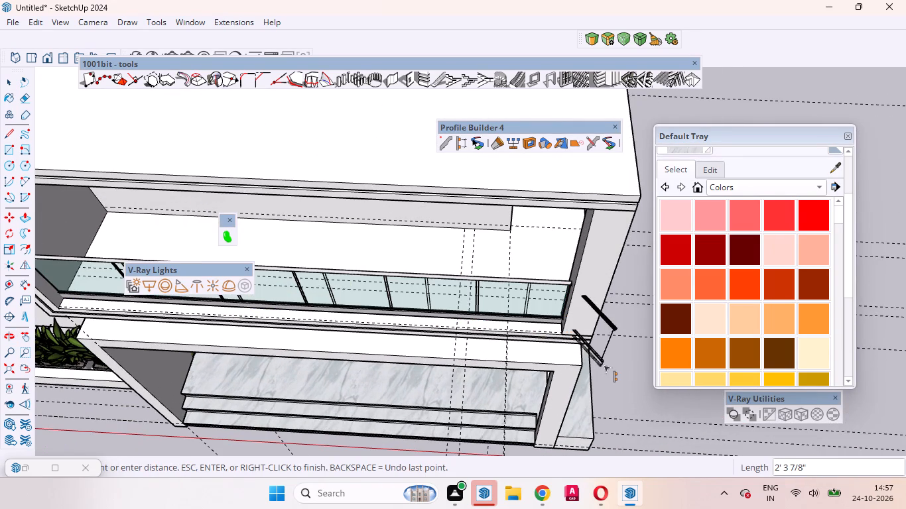
{"action": "key", "text": "space"}
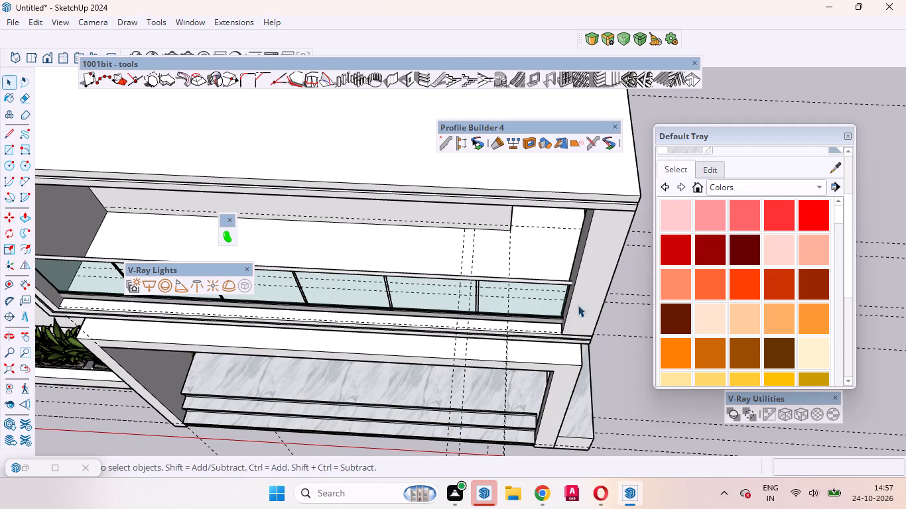
Start a second Glass Railing on the upper floor's side opening, at the midpoint of the corner pillar's inner bottom edge.
{"action": "middle_click_drag", "start_coordinate": [600, 313], "coordinate": [373, 249]}
{"action": "scroll", "coordinate": [465, 312], "scroll_direction": "down", "scroll_amount": 9}
{"action": "middle_click_drag", "start_coordinate": [369, 334], "coordinate": [440, 220]}
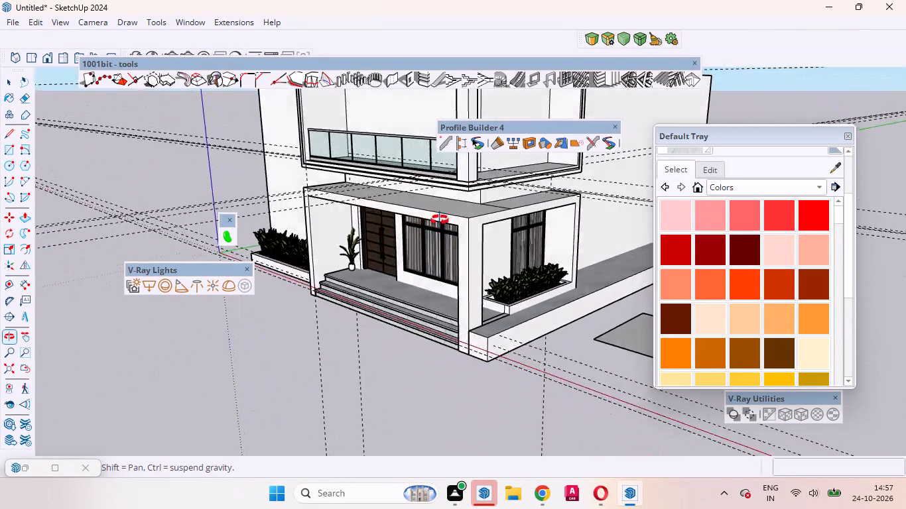
{"action": "middle_click_drag", "start_coordinate": [440, 220], "coordinate": [196, 313]}
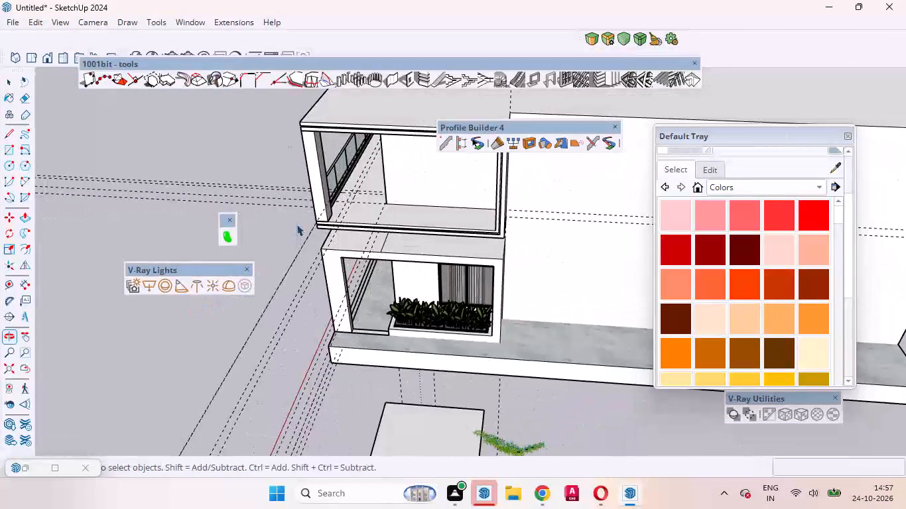
{"action": "scroll", "coordinate": [322, 207], "scroll_direction": "up", "scroll_amount": 8}
{"action": "middle_click_drag", "start_coordinate": [349, 209], "coordinate": [279, 223]}
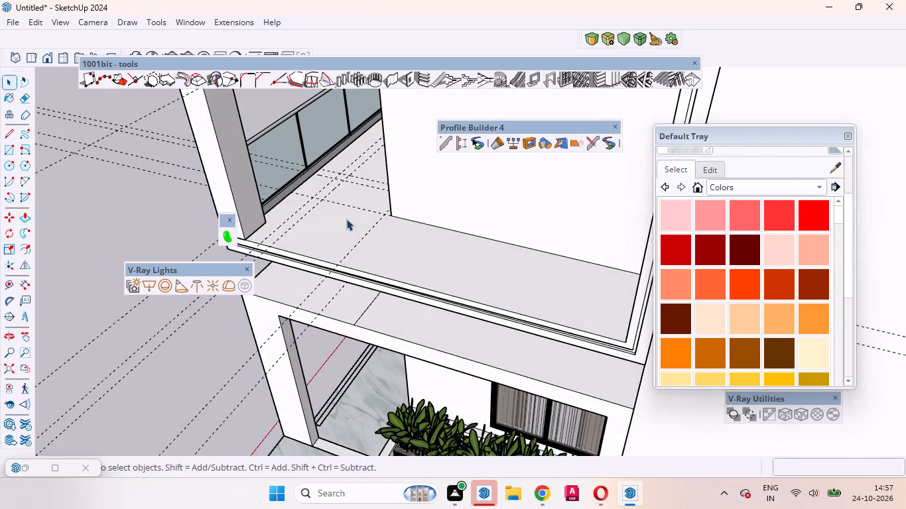
{"action": "scroll", "coordinate": [365, 223], "scroll_direction": "down", "scroll_amount": 4}
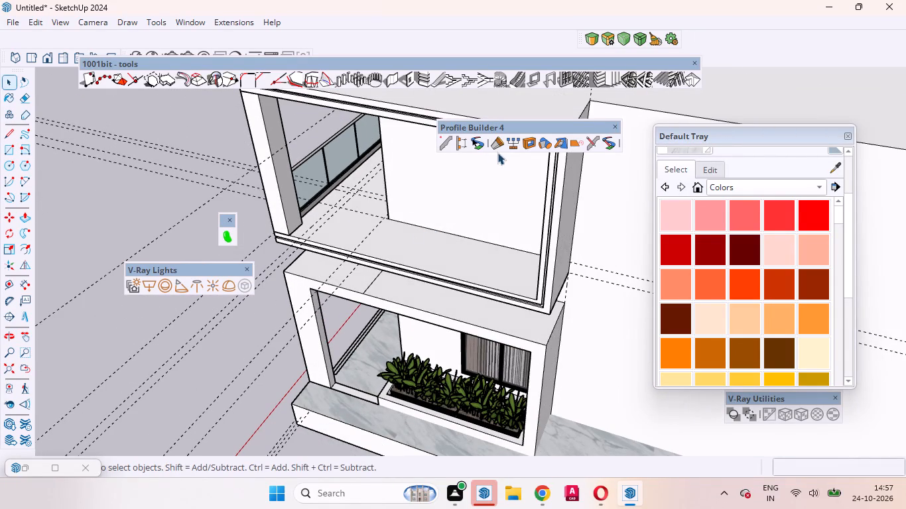
{"action": "left_click", "coordinate": [464, 146]}
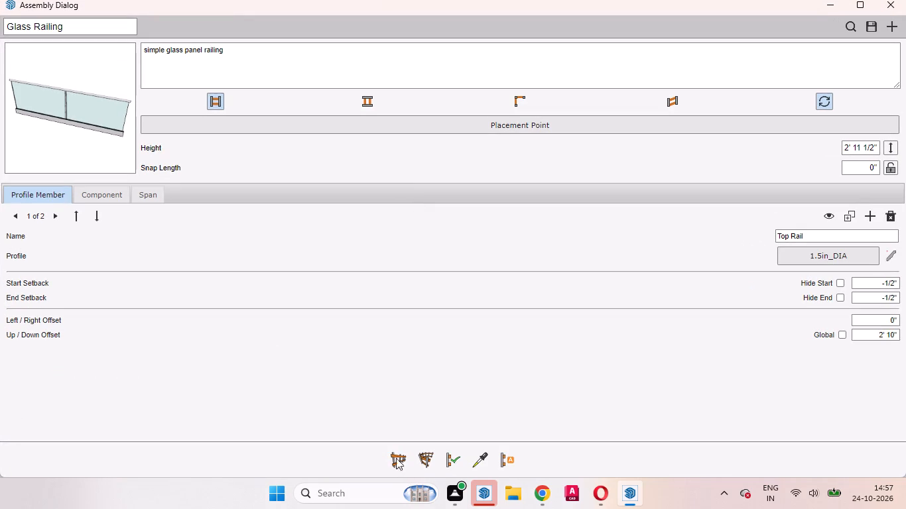
{"action": "left_click", "coordinate": [395, 458]}
{"action": "left_click", "coordinate": [401, 459]}
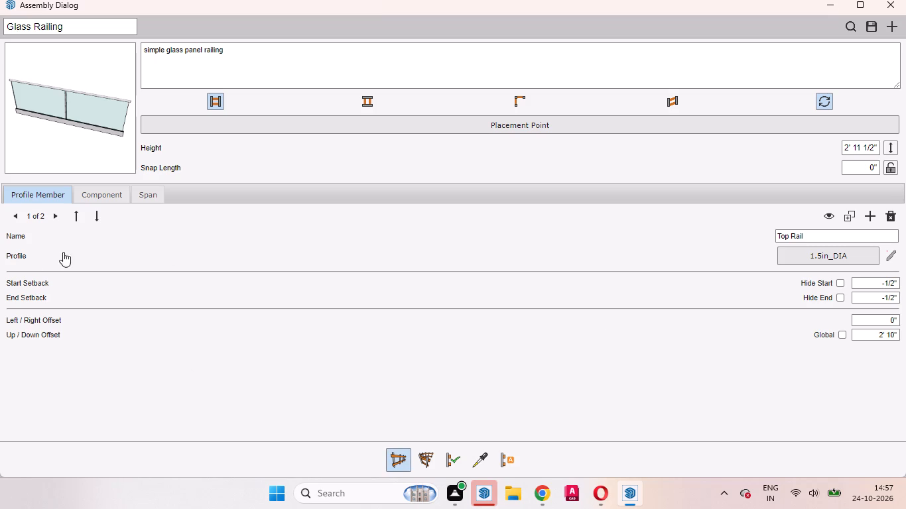
{"action": "left_click", "coordinate": [835, 5]}
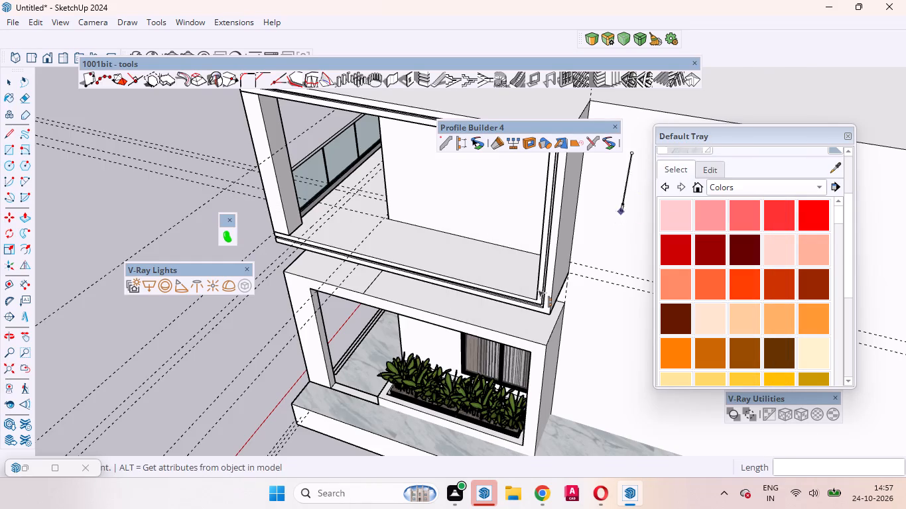
{"action": "scroll", "coordinate": [482, 306], "scroll_direction": "down", "scroll_amount": 4}
{"action": "scroll", "coordinate": [373, 280], "scroll_direction": "up", "scroll_amount": 13}
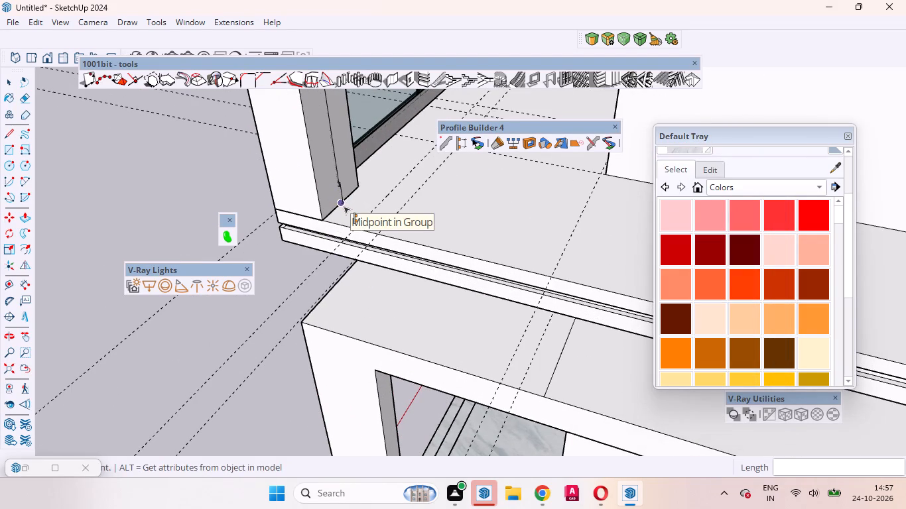
{"action": "left_click", "coordinate": [344, 207]}
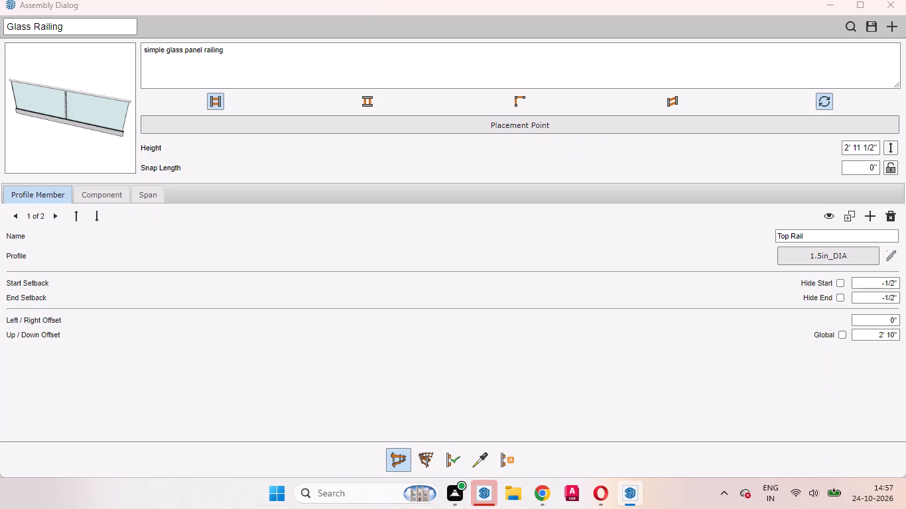
Run the side glass railing about 13' 4 5/8" along the upper side opening to the far wall and finish it.
{"action": "left_click", "coordinate": [830, 0]}
{"action": "scroll", "coordinate": [405, 215], "scroll_direction": "down", "scroll_amount": 9}
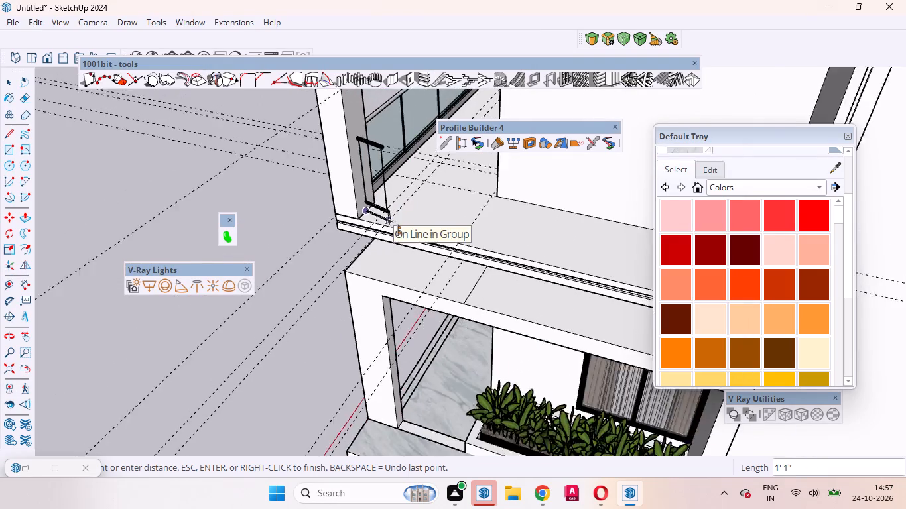
{"action": "scroll", "coordinate": [387, 219], "scroll_direction": "down", "scroll_amount": 9}
{"action": "scroll", "coordinate": [530, 242], "scroll_direction": "up", "scroll_amount": 5}
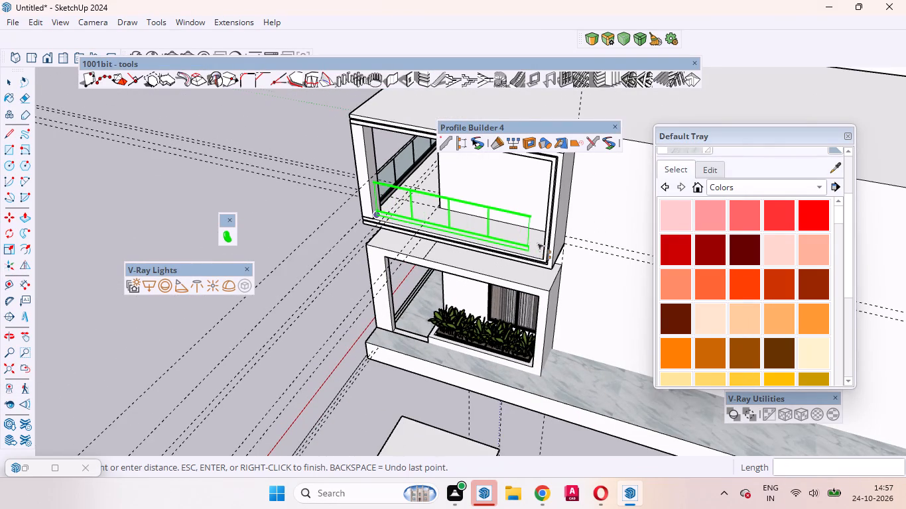
{"action": "scroll", "coordinate": [537, 243], "scroll_direction": "up", "scroll_amount": 9}
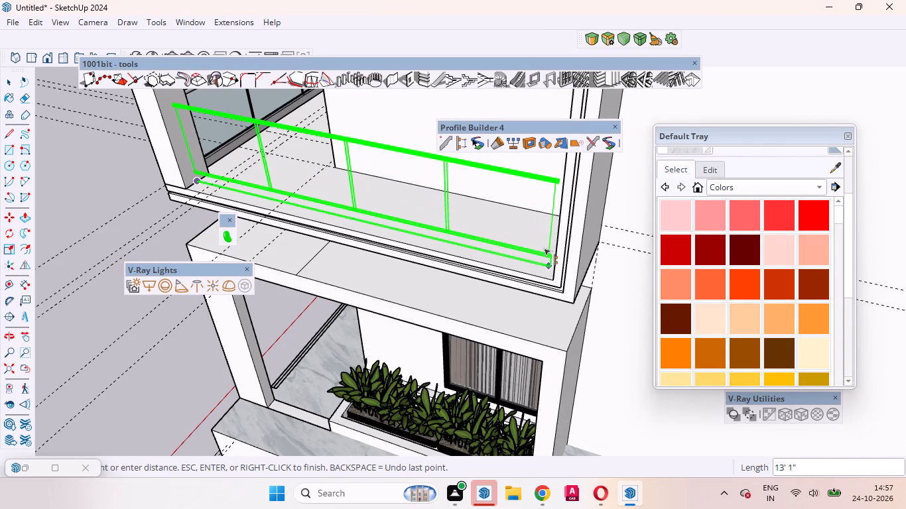
{"action": "middle_click_drag", "start_coordinate": [539, 256], "coordinate": [663, 284]}
{"action": "scroll", "coordinate": [539, 256], "scroll_direction": "up", "scroll_amount": 1}
{"action": "scroll", "coordinate": [478, 274], "scroll_direction": "down", "scroll_amount": 8}
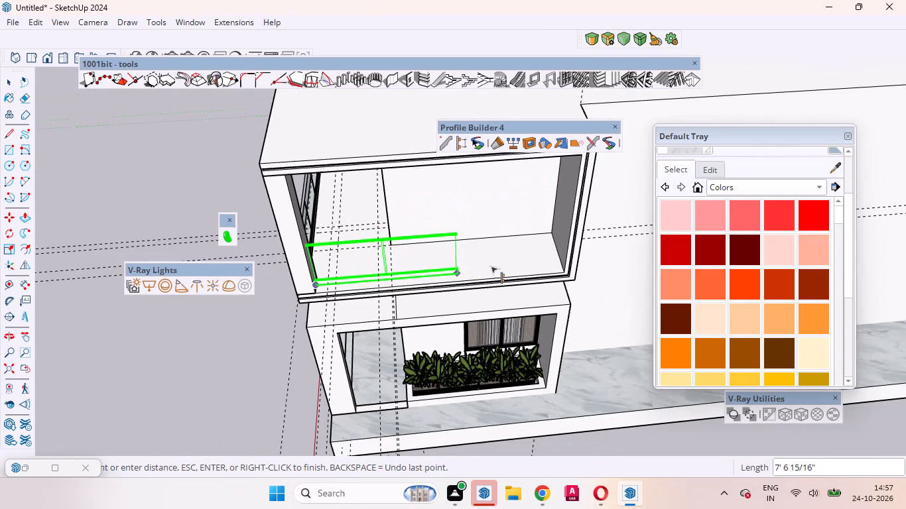
{"action": "left_click", "coordinate": [556, 258]}
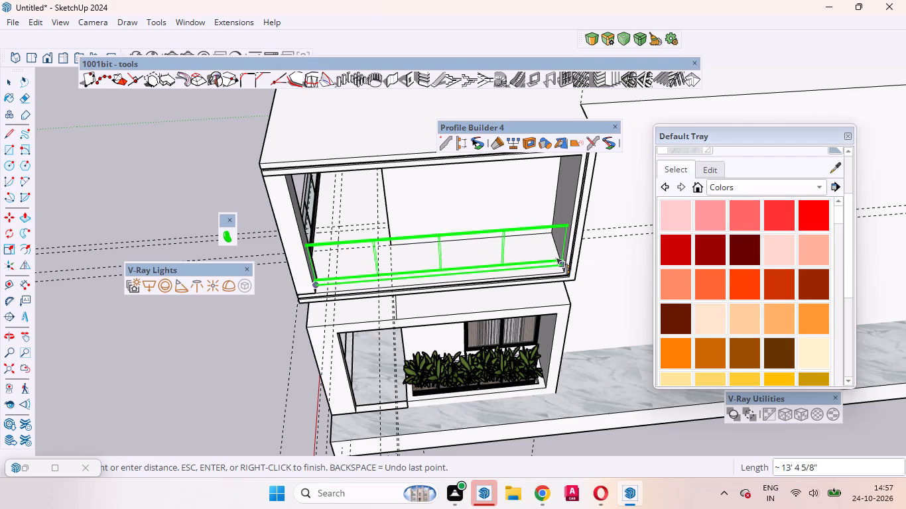
{"action": "key", "text": "space"}
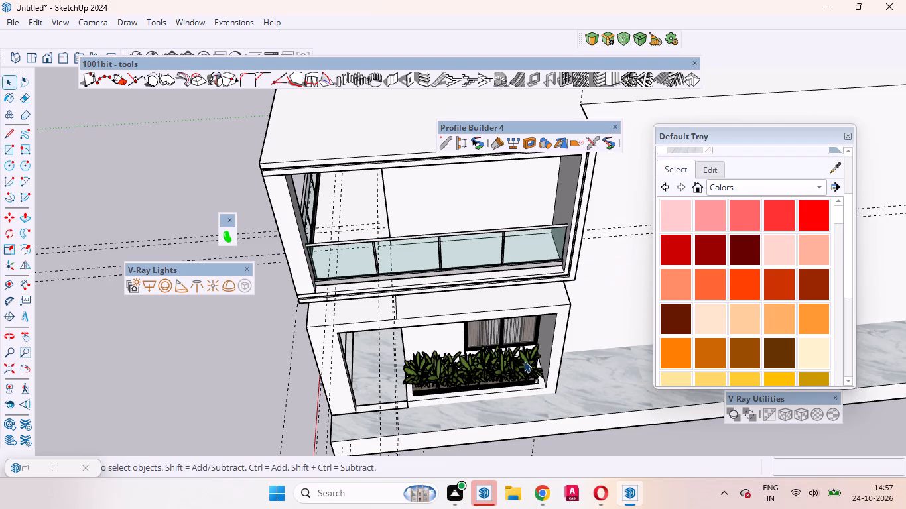
Examine the front and side glass railings on the house from several angles.
{"action": "scroll", "coordinate": [523, 357], "scroll_direction": "down", "scroll_amount": 10}
{"action": "middle_click_drag", "start_coordinate": [485, 340], "coordinate": [773, 205]}
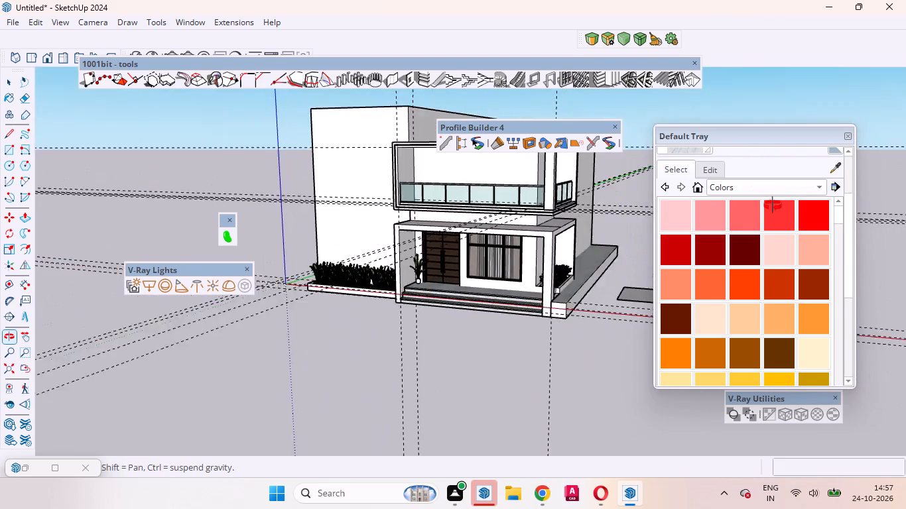
{"action": "middle_click_drag", "start_coordinate": [773, 205], "coordinate": [776, 216]}
{"action": "scroll", "coordinate": [490, 222], "scroll_direction": "up", "scroll_amount": 5}
{"action": "scroll", "coordinate": [366, 211], "scroll_direction": "down", "scroll_amount": 4}
{"action": "middle_click_drag", "start_coordinate": [506, 205], "coordinate": [472, 216]}
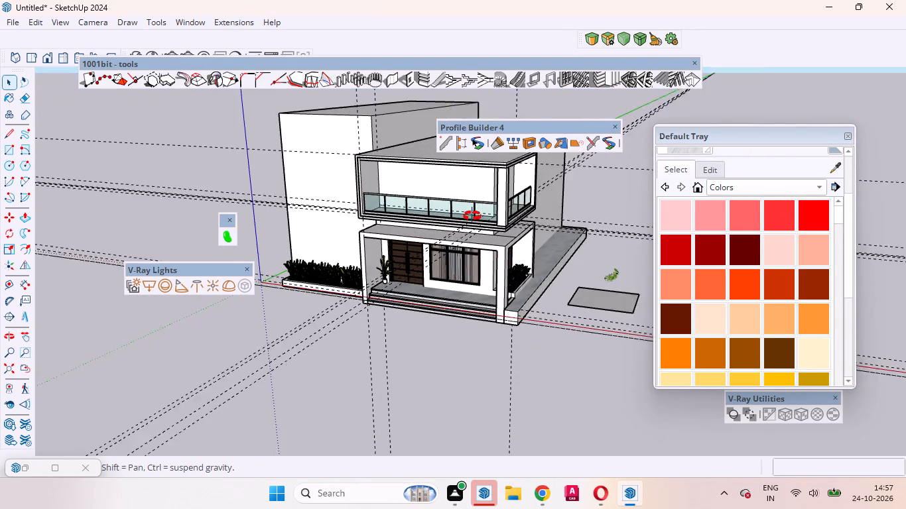
{"action": "middle_click_drag", "start_coordinate": [472, 216], "coordinate": [532, 172]}
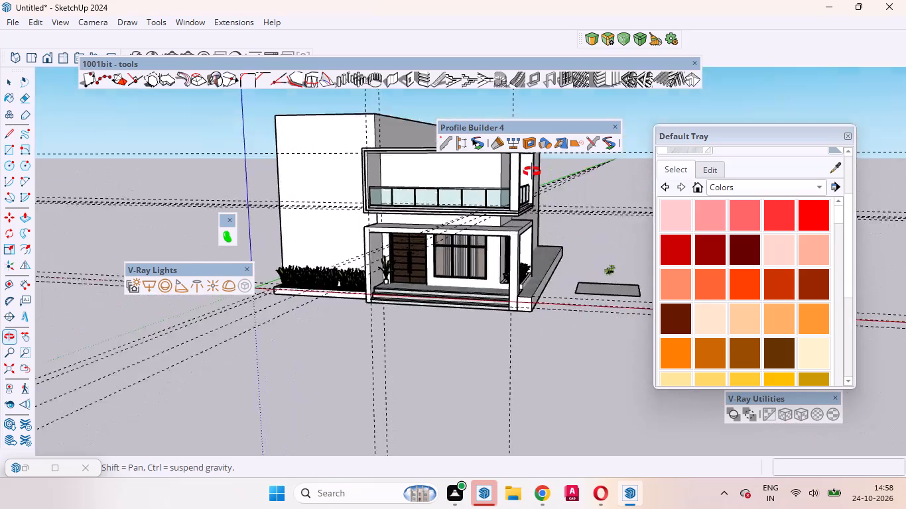
{"action": "middle_click_drag", "start_coordinate": [532, 172], "coordinate": [397, 294]}
{"action": "scroll", "coordinate": [408, 268], "scroll_direction": "down", "scroll_amount": 5}
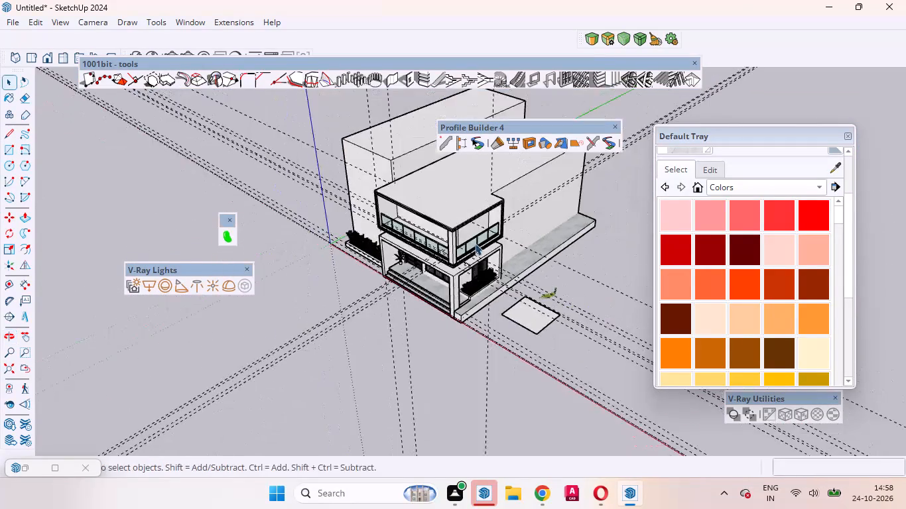
Open the house frame group for editing and delete its guide lines running parallel to the green axis.
{"action": "scroll", "coordinate": [475, 243], "scroll_direction": "down", "scroll_amount": 4}
{"action": "left_click_drag", "start_coordinate": [336, 396], "coordinate": [260, 322]}
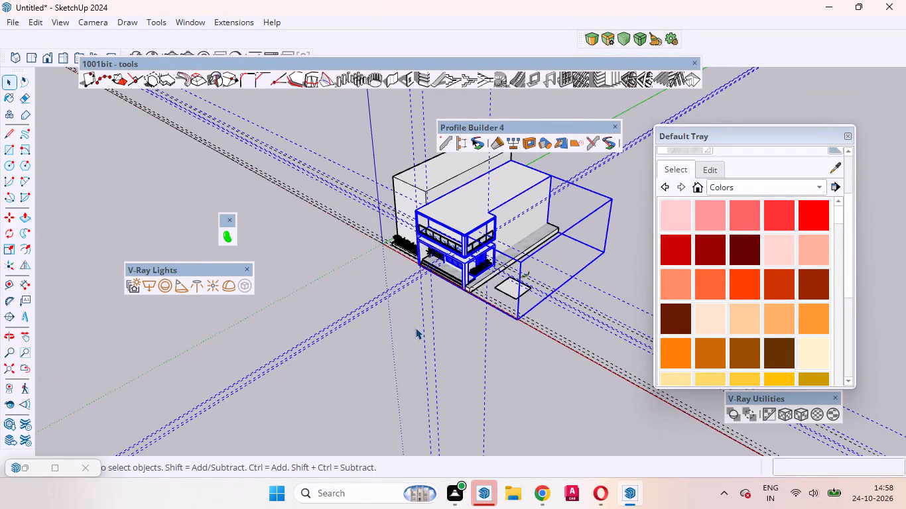
{"action": "left_click", "coordinate": [354, 318]}
{"action": "left_click", "coordinate": [354, 318]}
{"action": "left_click", "coordinate": [349, 311]}
{"action": "left_click", "coordinate": [347, 307]}
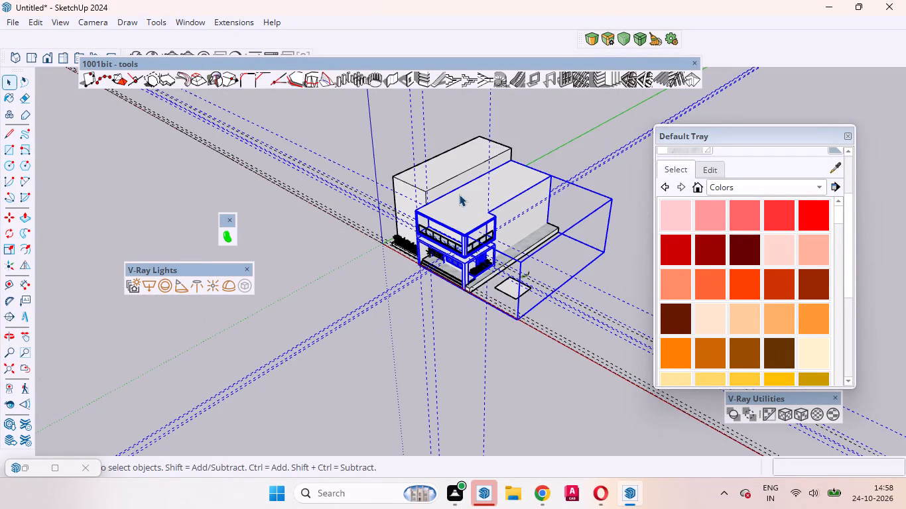
{"action": "double_click", "coordinate": [464, 223]}
{"action": "left_click_drag", "start_coordinate": [375, 373], "coordinate": [288, 304]}
{"action": "key", "text": "Delete"}
Delete the group's remaining guide lines, both those parallel to the red axis and the vertical ones.
{"action": "key", "text": "Home"}
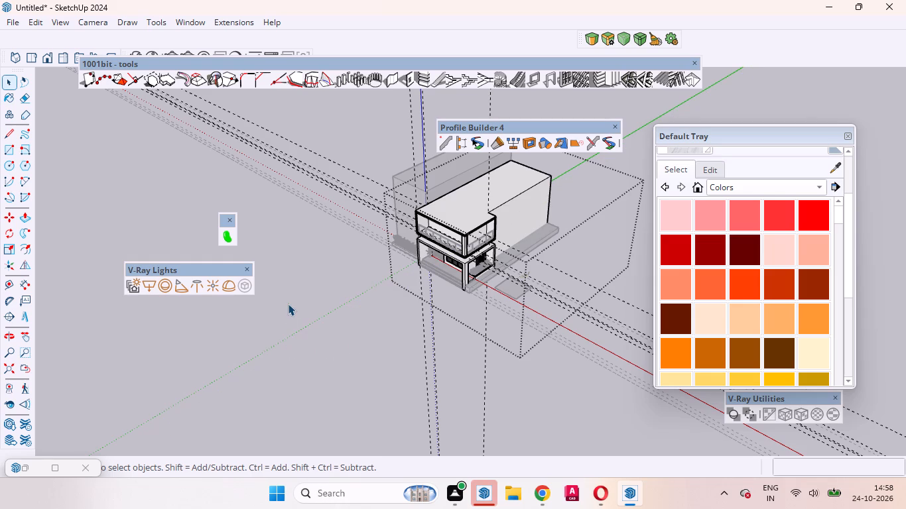
{"action": "left_click_drag", "start_coordinate": [321, 262], "coordinate": [264, 97]}
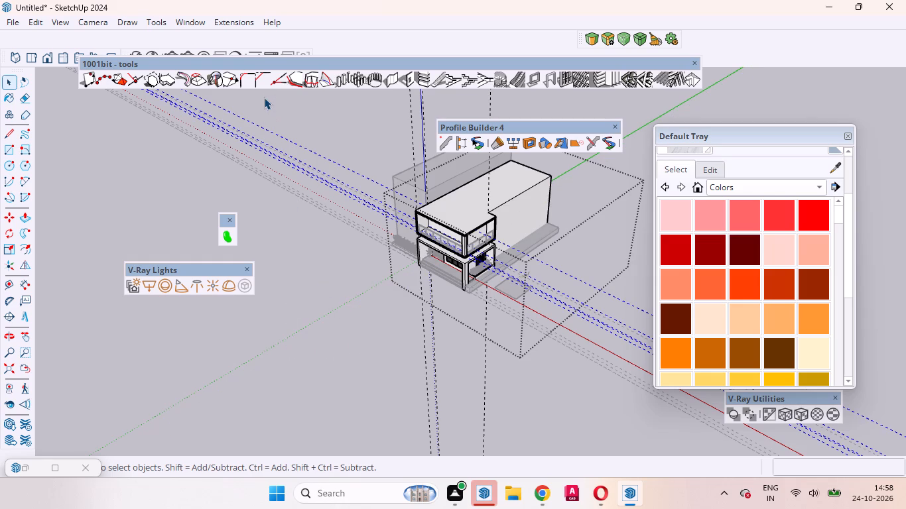
{"action": "key", "text": "Delete"}
{"action": "scroll", "coordinate": [412, 241], "scroll_direction": "down", "scroll_amount": 5}
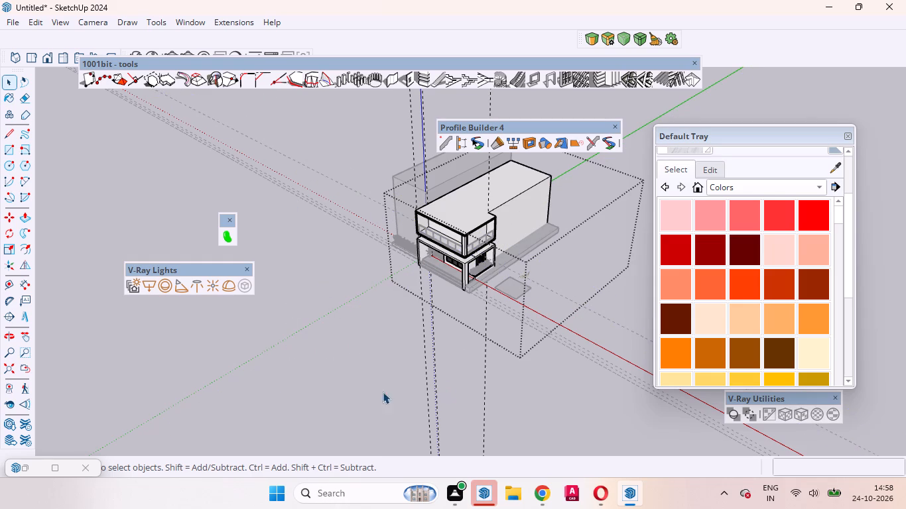
{"action": "scroll", "coordinate": [308, 345], "scroll_direction": "down", "scroll_amount": 5}
{"action": "left_click_drag", "start_coordinate": [510, 413], "coordinate": [354, 347]}
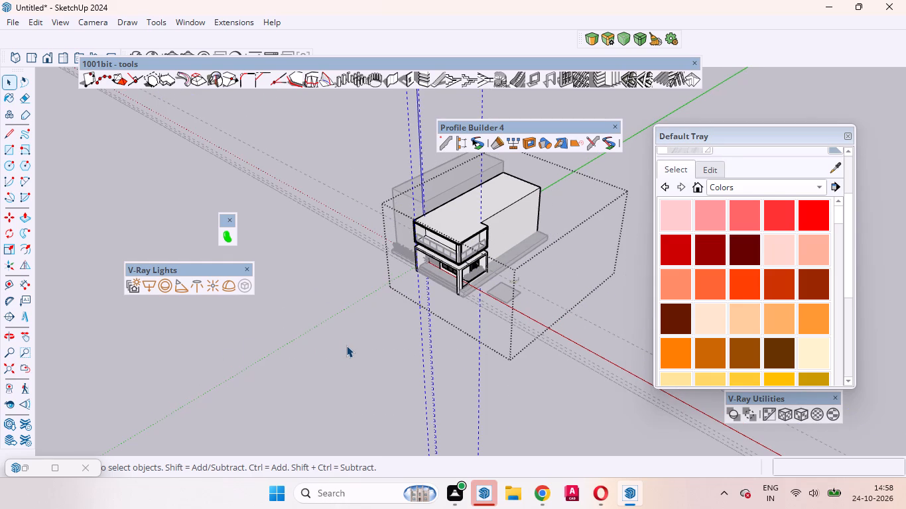
{"action": "key", "text": "Delete"}
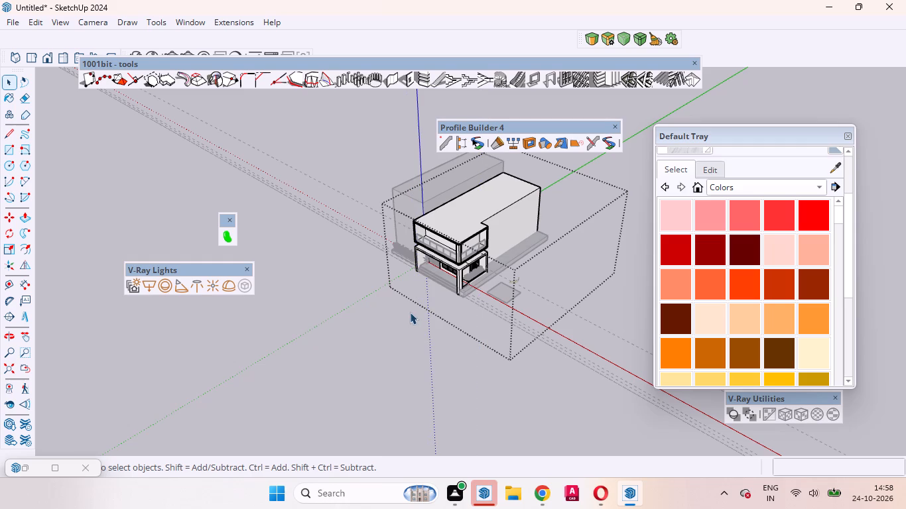
Leave the group and delete the guide lines parallel to the red axis outside it.
{"action": "left_click", "coordinate": [342, 296]}
{"action": "left_click_drag", "start_coordinate": [324, 266], "coordinate": [237, 105]}
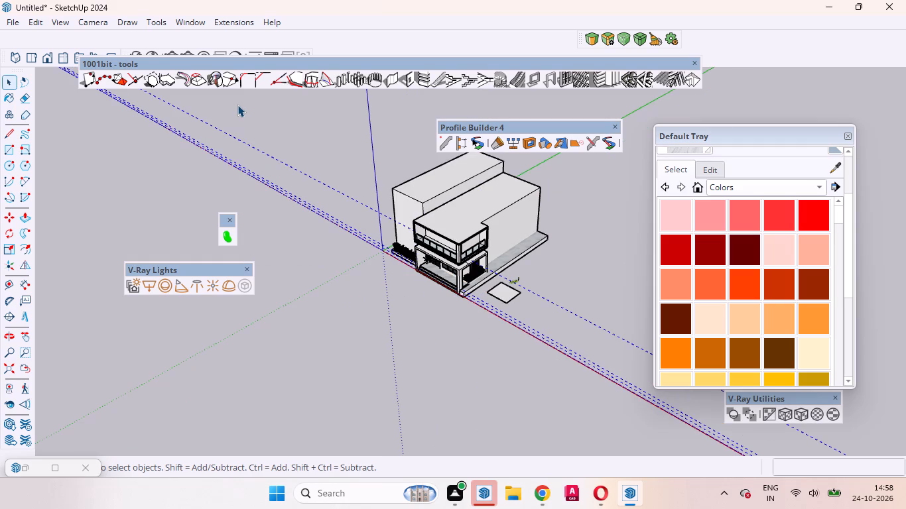
{"action": "key", "text": "Delete"}
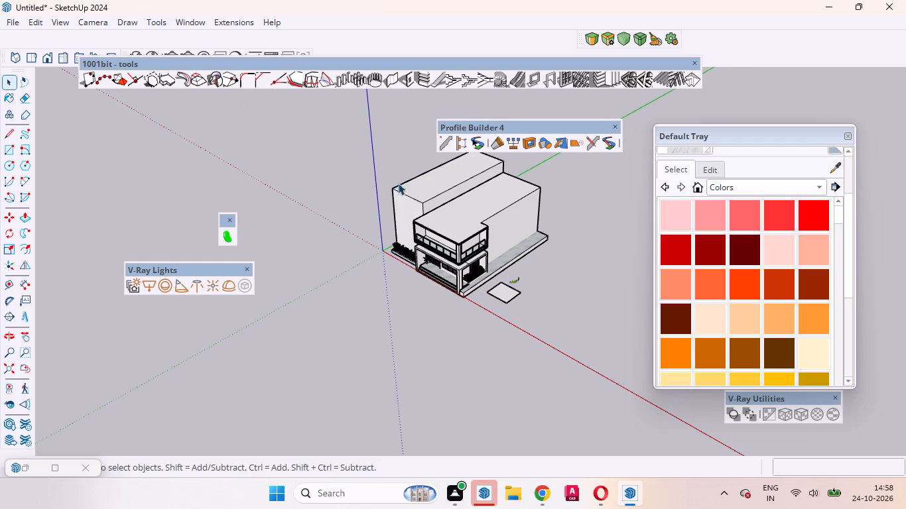
Paint the front glass railing's whole top rail black from the Colors collection, inside its nested group, and leave the group.
{"action": "scroll", "coordinate": [420, 190], "scroll_direction": "up", "scroll_amount": 14}
{"action": "scroll", "coordinate": [469, 336], "scroll_direction": "up", "scroll_amount": 1}
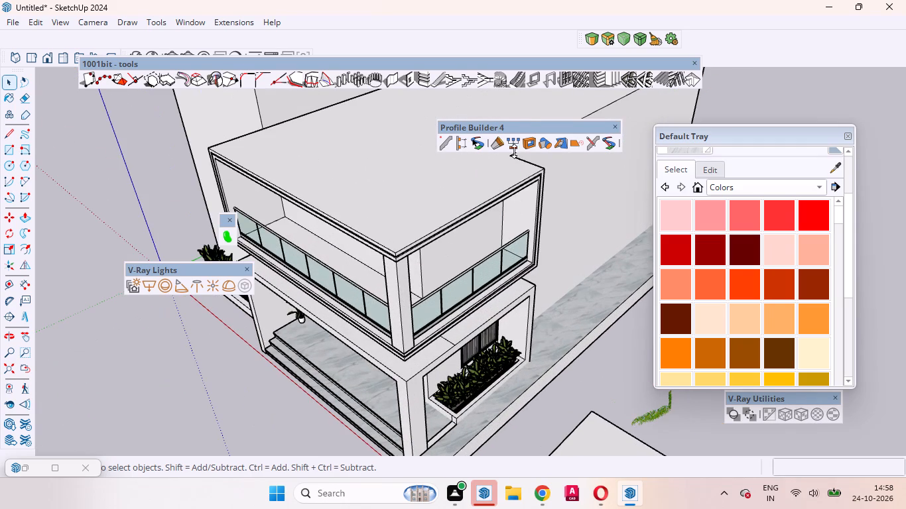
{"action": "scroll", "coordinate": [474, 253], "scroll_direction": "down", "scroll_amount": 4}
{"action": "middle_click_drag", "start_coordinate": [413, 320], "coordinate": [495, 235]}
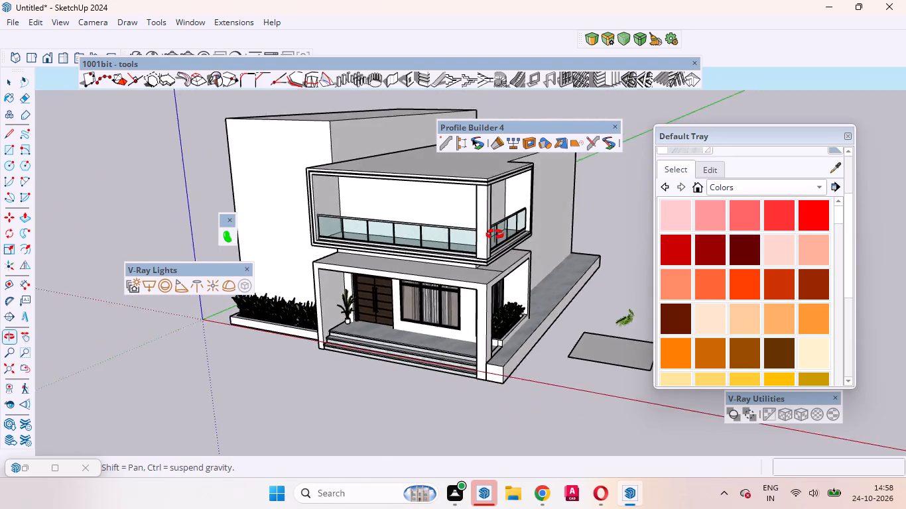
{"action": "middle_click_drag", "start_coordinate": [495, 235], "coordinate": [507, 199]}
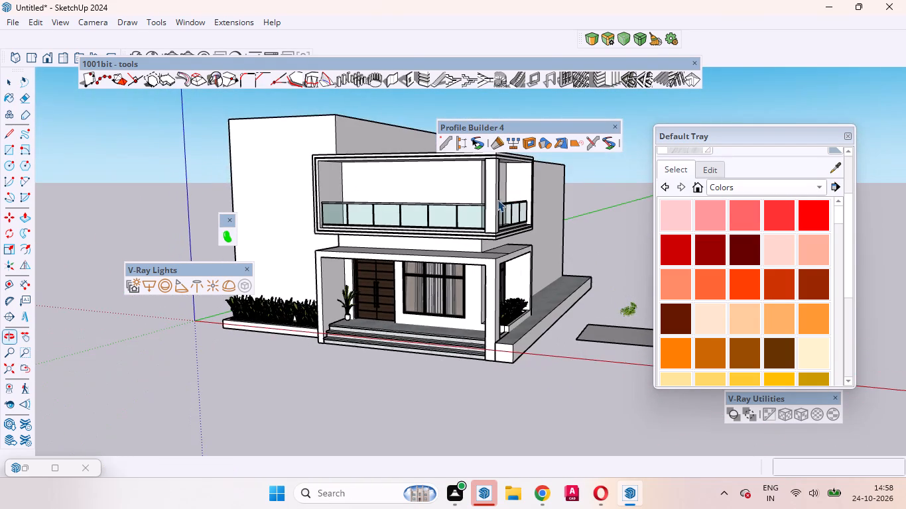
{"action": "scroll", "coordinate": [397, 212], "scroll_direction": "up", "scroll_amount": 13}
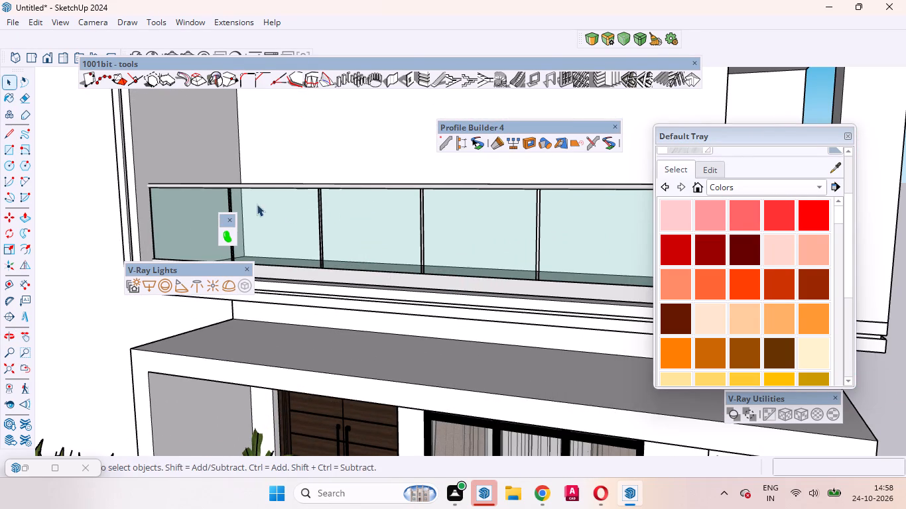
{"action": "scroll", "coordinate": [786, 272], "scroll_direction": "down", "scroll_amount": 15}
{"action": "scroll", "coordinate": [725, 325], "scroll_direction": "down", "scroll_amount": 8}
{"action": "left_click", "coordinate": [673, 217]}
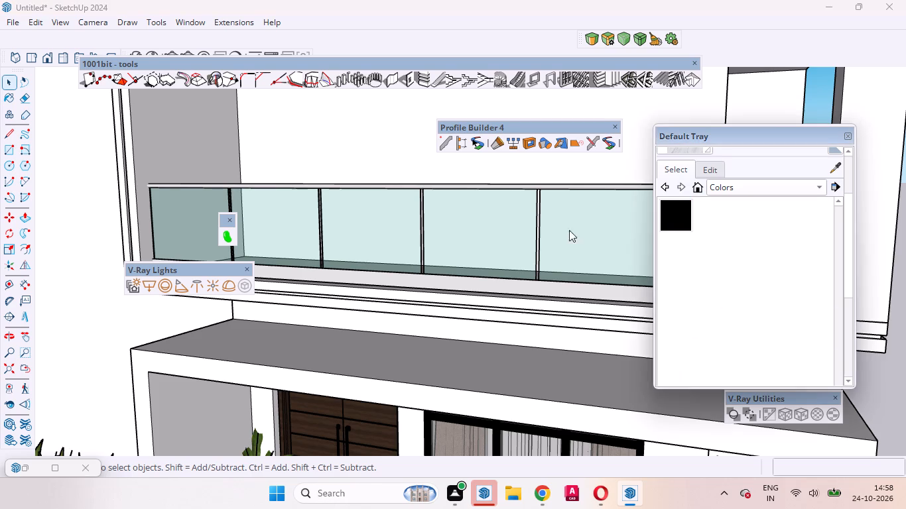
{"action": "key", "text": "space"}
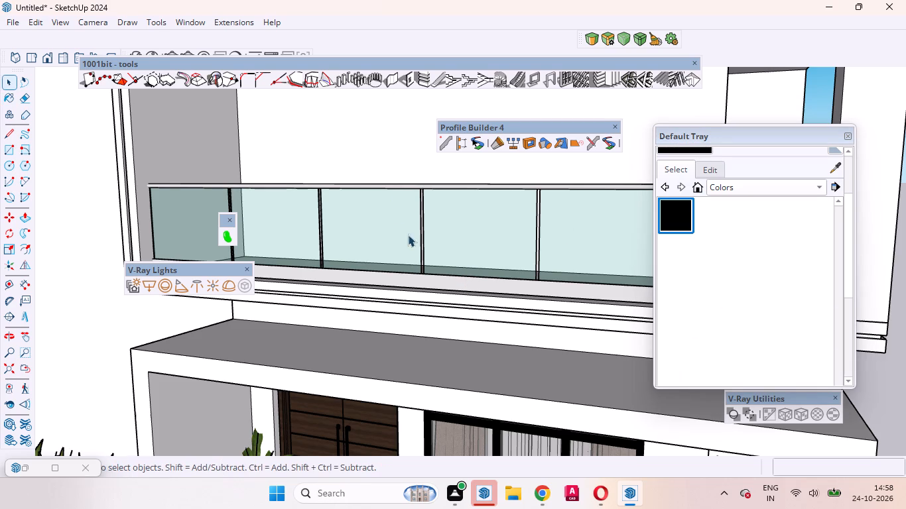
{"action": "scroll", "coordinate": [327, 184], "scroll_direction": "up", "scroll_amount": 4}
{"action": "triple_click", "coordinate": [340, 186]}
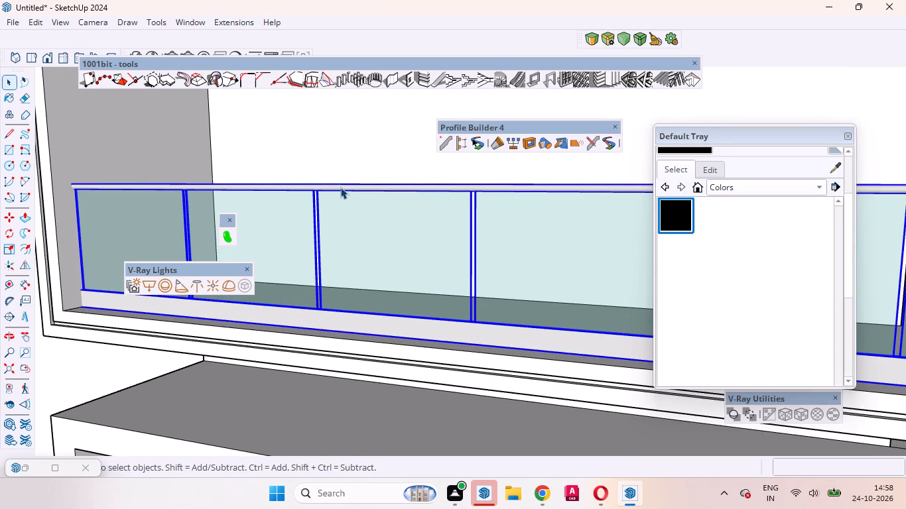
{"action": "triple_click", "coordinate": [340, 187]}
{"action": "triple_click", "coordinate": [340, 189]}
{"action": "double_click", "coordinate": [340, 189]}
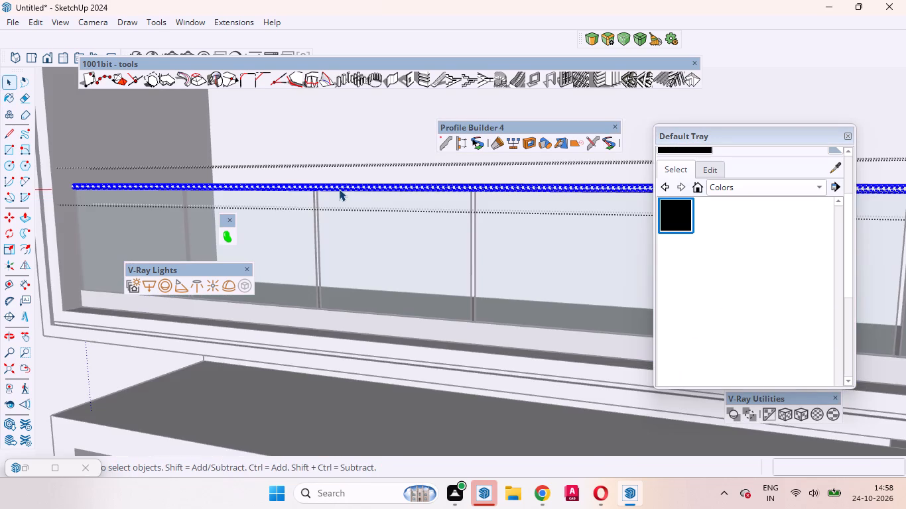
{"action": "left_click", "coordinate": [683, 214]}
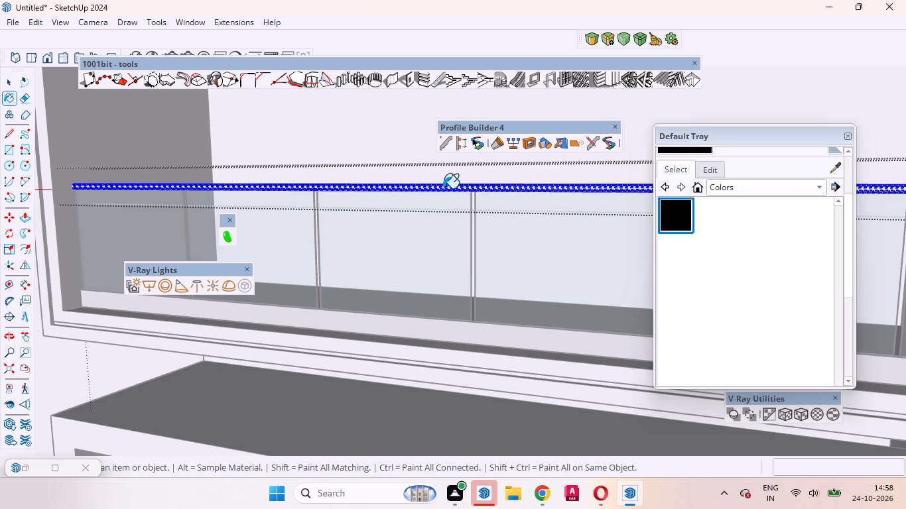
{"action": "left_click", "coordinate": [443, 188]}
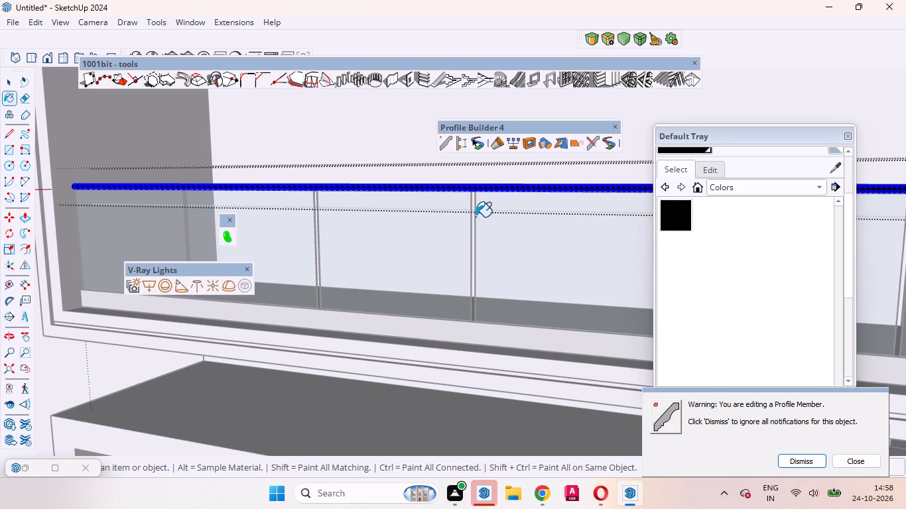
{"action": "key", "text": "space"}
{"action": "scroll", "coordinate": [493, 249], "scroll_direction": "down", "scroll_amount": 17}
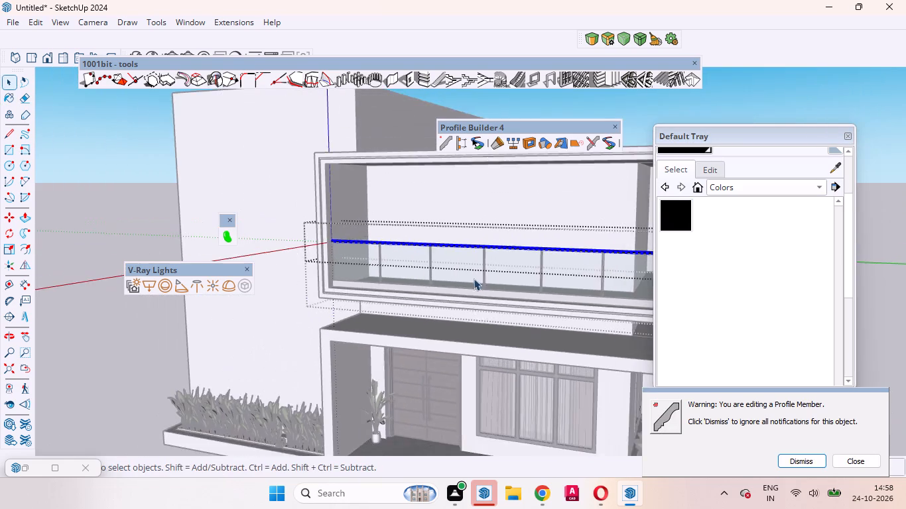
{"action": "scroll", "coordinate": [474, 278], "scroll_direction": "down", "scroll_amount": 2}
{"action": "double_click", "coordinate": [145, 351]}
{"action": "left_click", "coordinate": [193, 351]}
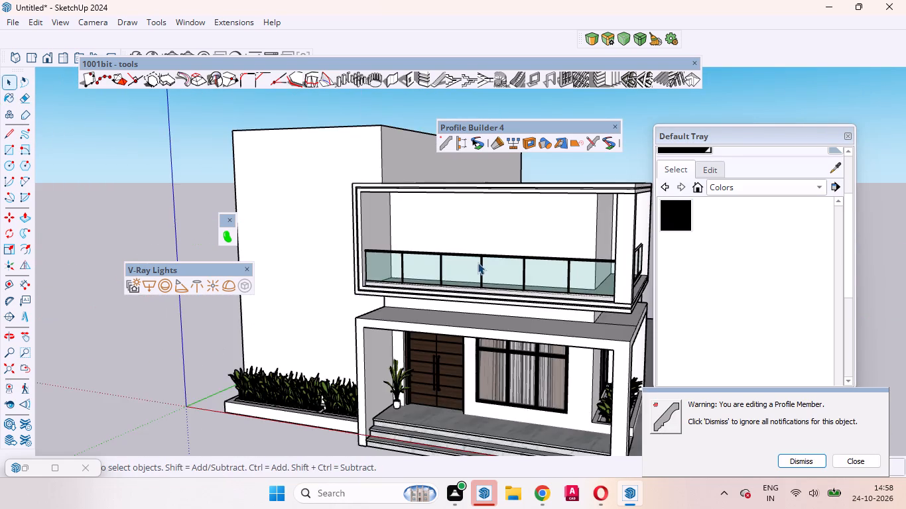
Open the front glass railing's bottom rail for editing and paint its outer face black.
{"action": "scroll", "coordinate": [478, 264], "scroll_direction": "up", "scroll_amount": 12}
{"action": "middle_click_drag", "start_coordinate": [399, 290], "coordinate": [401, 343]}
{"action": "scroll", "coordinate": [395, 334], "scroll_direction": "up", "scroll_amount": 4}
{"action": "left_click", "coordinate": [395, 300]}
{"action": "triple_click", "coordinate": [396, 300]}
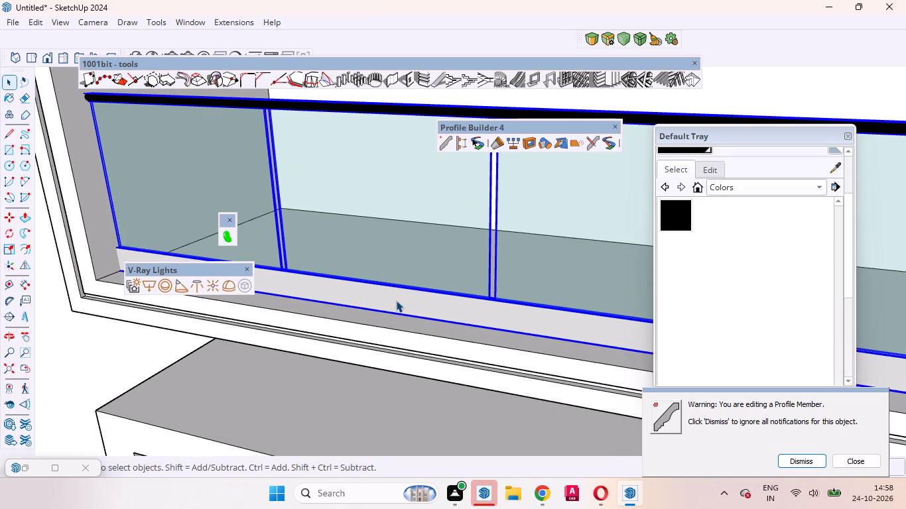
{"action": "left_click", "coordinate": [396, 300]}
{"action": "double_click", "coordinate": [390, 300]}
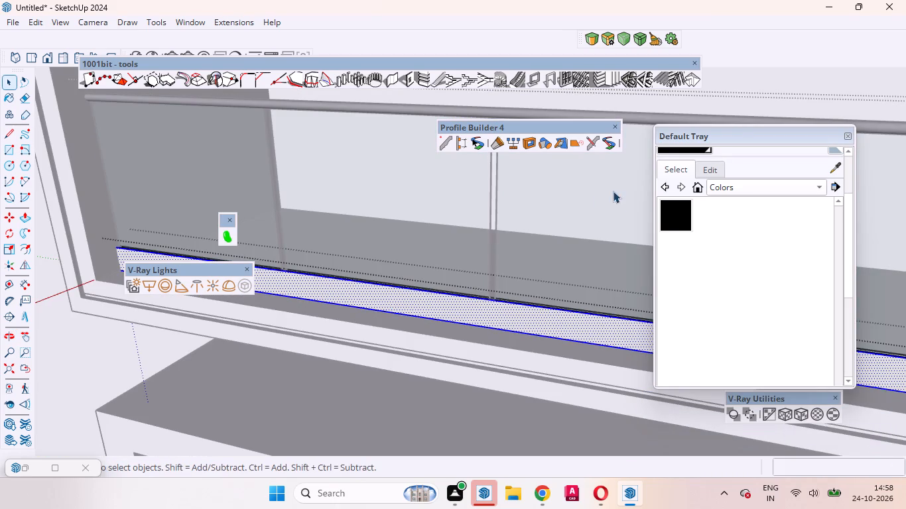
{"action": "left_click", "coordinate": [667, 217]}
{"action": "left_click", "coordinate": [475, 314]}
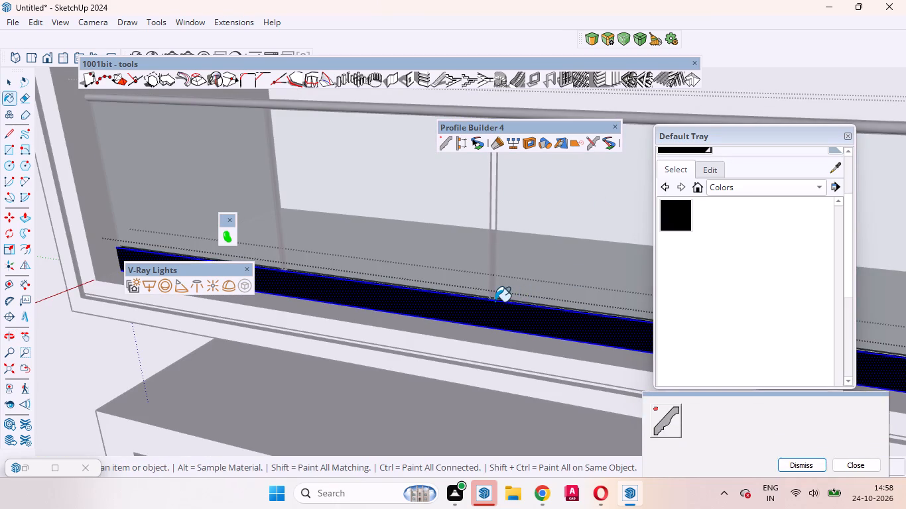
Leave the front glass railing's bottom rail and its enclosing groups.
{"action": "middle_click_drag", "start_coordinate": [493, 306], "coordinate": [170, 359]}
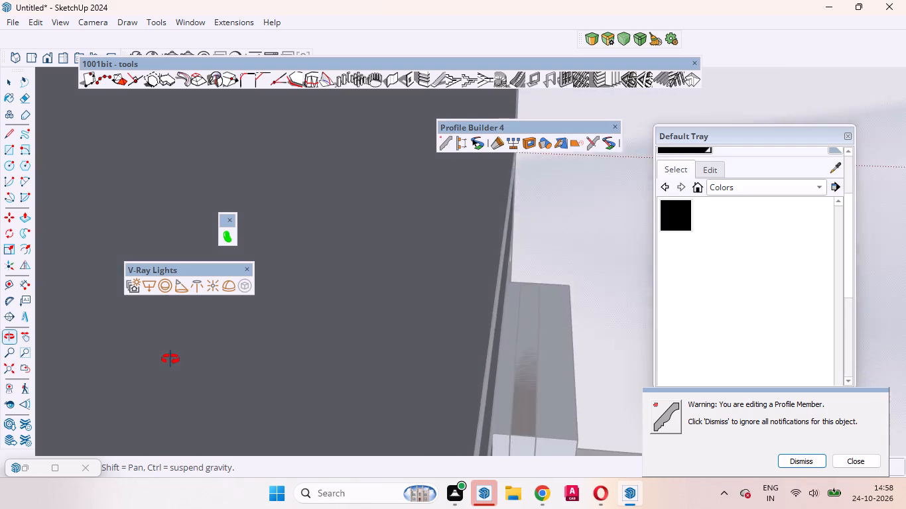
{"action": "middle_click_drag", "start_coordinate": [170, 359], "coordinate": [403, 439]}
{"action": "scroll", "coordinate": [336, 280], "scroll_direction": "up", "scroll_amount": 7}
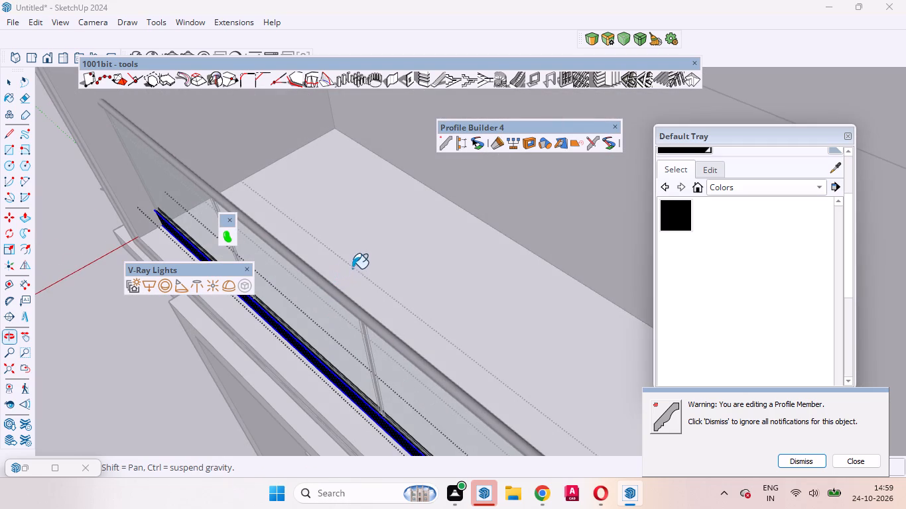
{"action": "scroll", "coordinate": [352, 268], "scroll_direction": "up", "scroll_amount": 4}
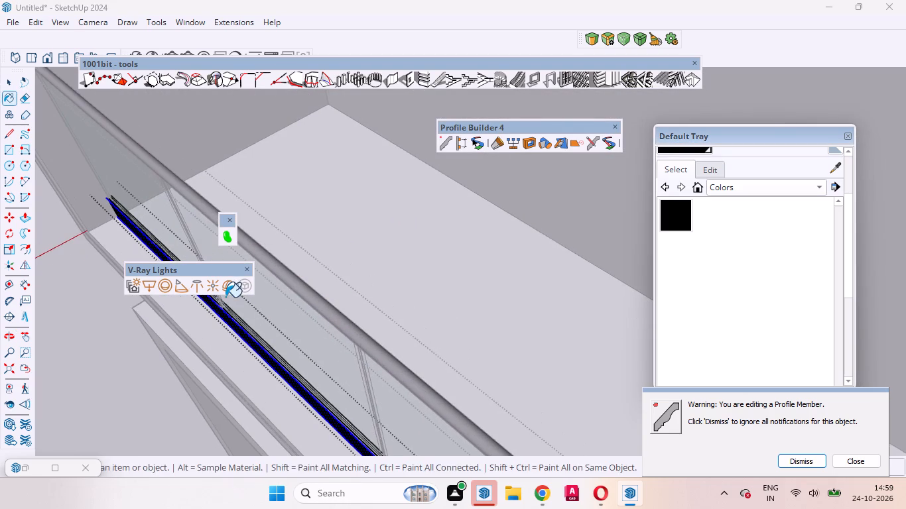
{"action": "key", "text": "space"}
{"action": "scroll", "coordinate": [295, 248], "scroll_direction": "up", "scroll_amount": 7}
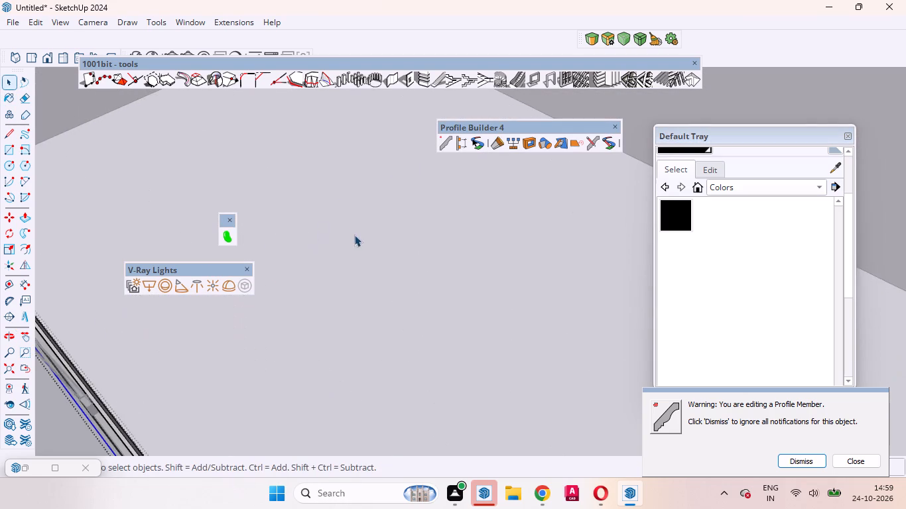
{"action": "middle_click_drag", "start_coordinate": [349, 262], "coordinate": [107, 337]}
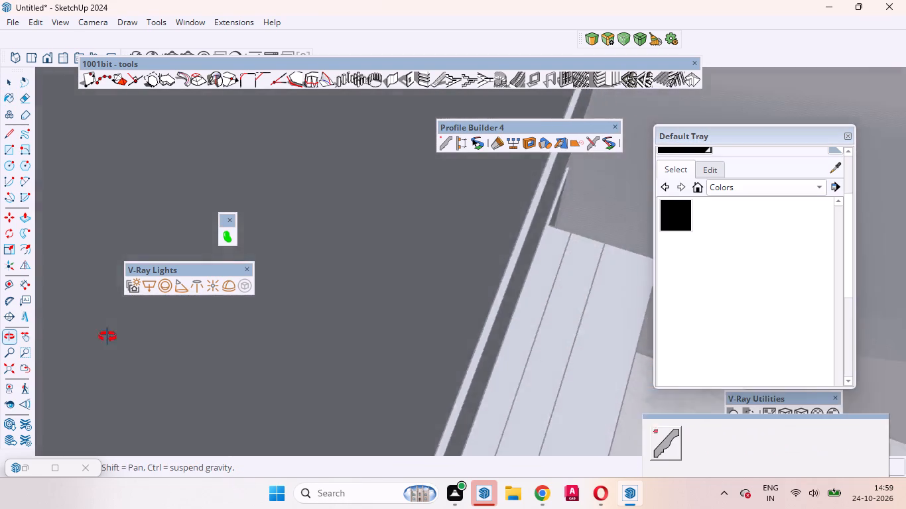
{"action": "middle_click_drag", "start_coordinate": [107, 337], "coordinate": [233, 315]}
{"action": "scroll", "coordinate": [275, 286], "scroll_direction": "down", "scroll_amount": 20}
{"action": "scroll", "coordinate": [275, 286], "scroll_direction": "down", "scroll_amount": 1}
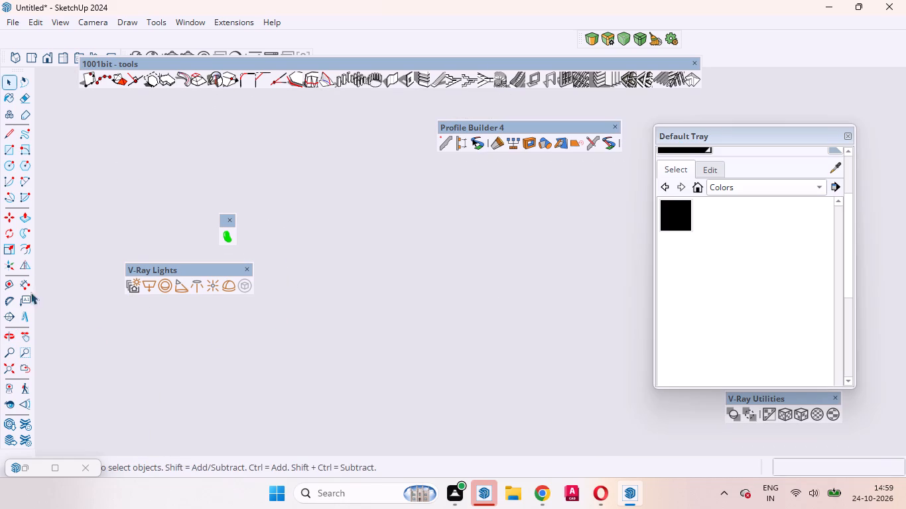
{"action": "left_click", "coordinate": [11, 362]}
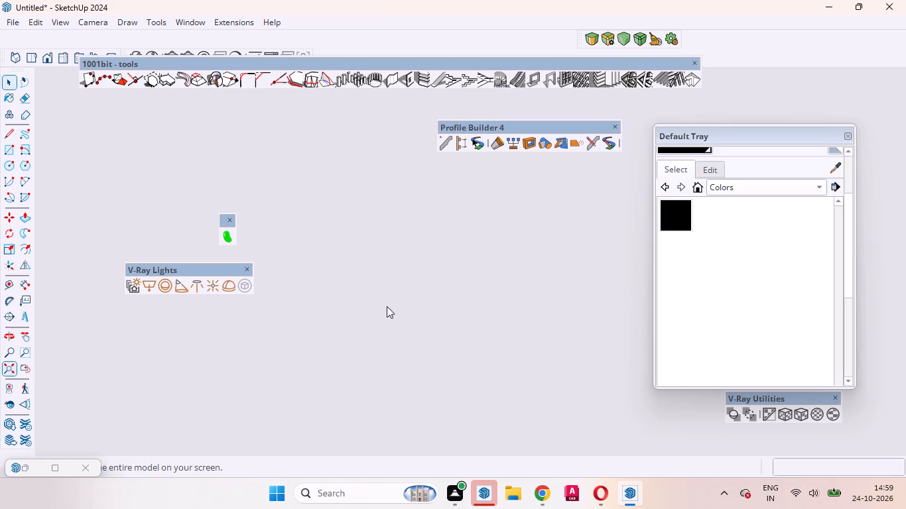
{"action": "scroll", "coordinate": [387, 306], "scroll_direction": "down", "scroll_amount": 20}
{"action": "scroll", "coordinate": [387, 306], "scroll_direction": "down", "scroll_amount": 1}
{"action": "scroll", "coordinate": [507, 369], "scroll_direction": "up", "scroll_amount": 11}
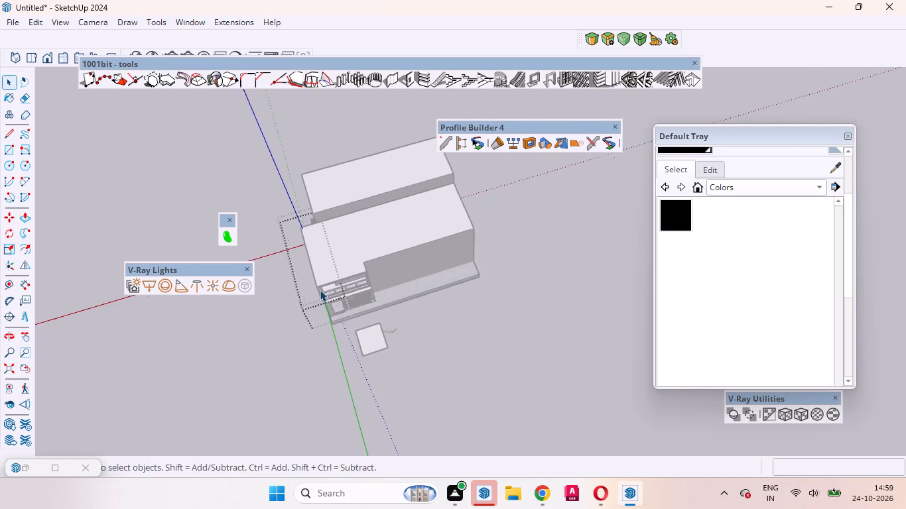
{"action": "scroll", "coordinate": [320, 290], "scroll_direction": "up", "scroll_amount": 18}
{"action": "left_click", "coordinate": [208, 390]}
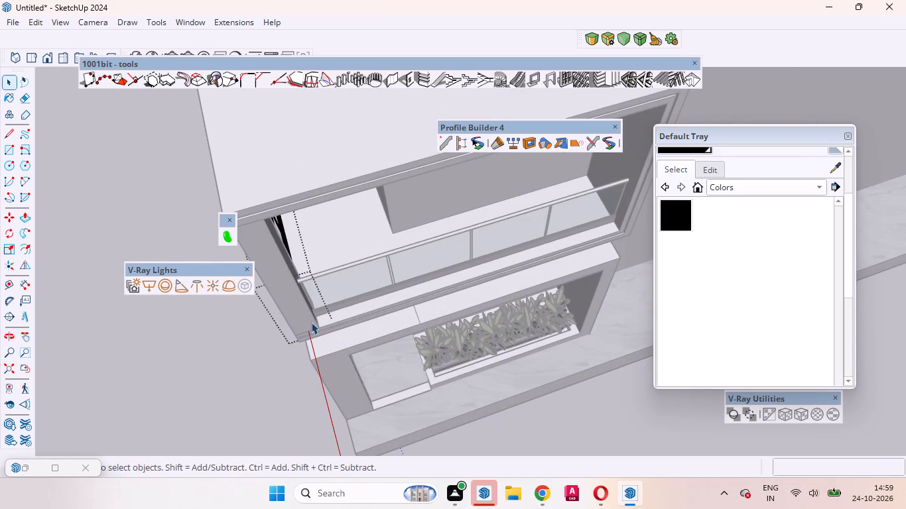
{"action": "double_click", "coordinate": [186, 394]}
Open the side glass railing above the planter, paint its whole bottom rail black from the Colors collection, and leave the rail.
{"action": "scroll", "coordinate": [328, 319], "scroll_direction": "up", "scroll_amount": 12}
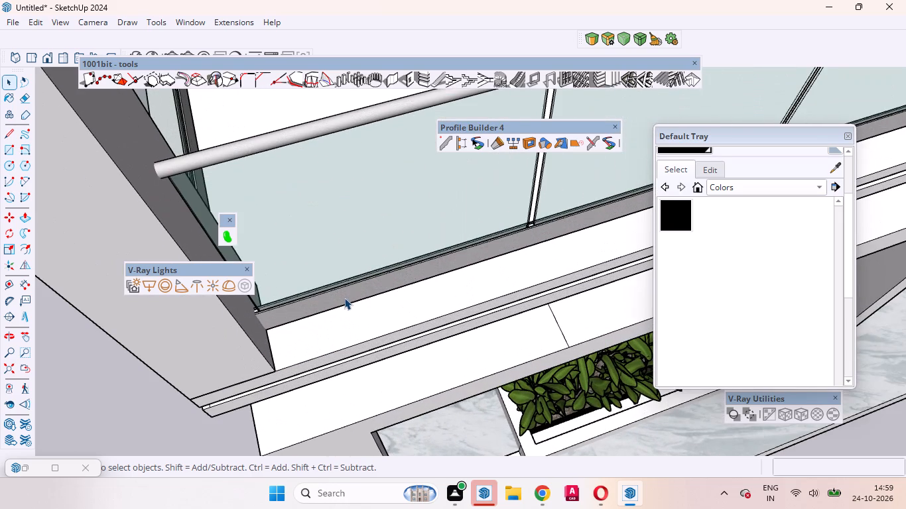
{"action": "left_click", "coordinate": [344, 298]}
{"action": "double_click", "coordinate": [341, 296]}
{"action": "left_click", "coordinate": [327, 296]}
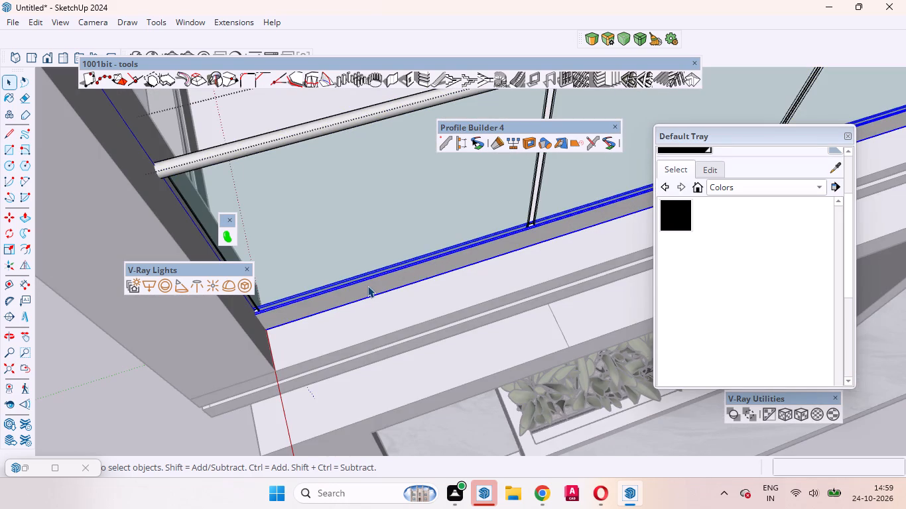
{"action": "left_click", "coordinate": [667, 214]}
{"action": "left_click", "coordinate": [436, 263]}
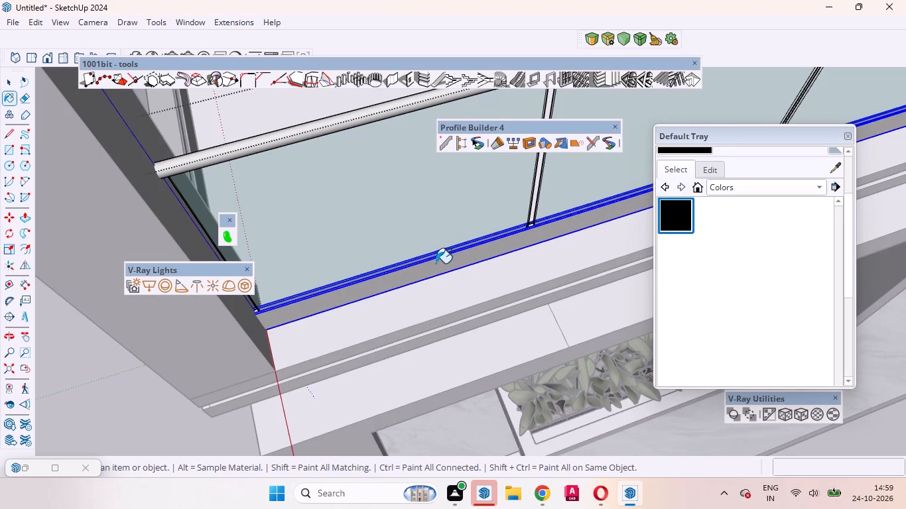
{"action": "key", "text": "space"}
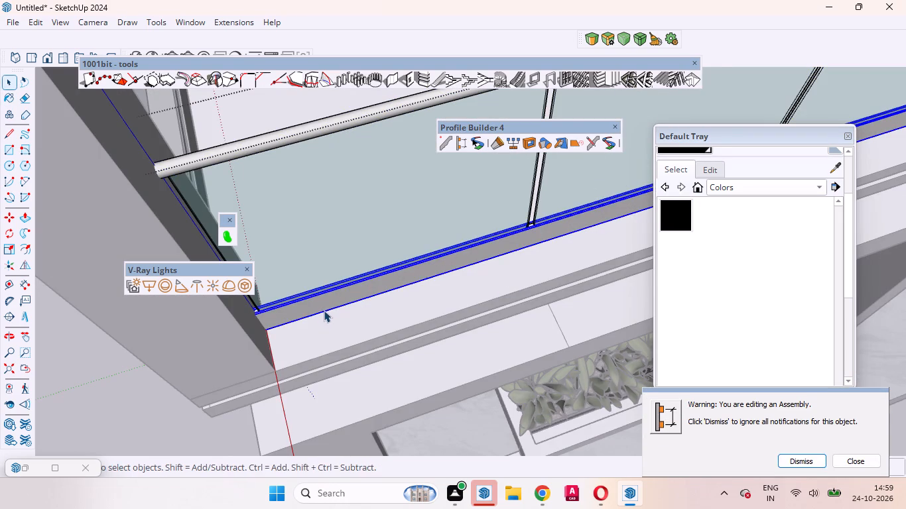
{"action": "scroll", "coordinate": [324, 308], "scroll_direction": "up", "scroll_amount": 9}
{"action": "triple_click", "coordinate": [322, 282]}
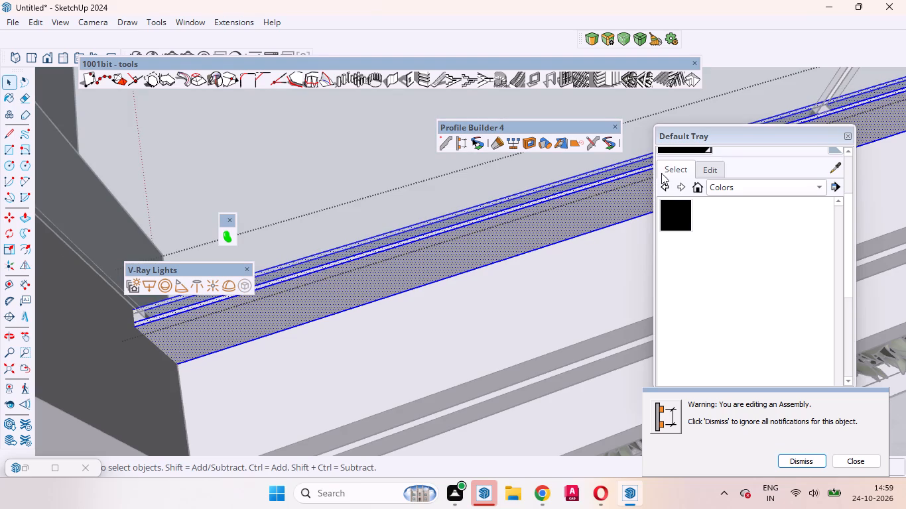
{"action": "left_click", "coordinate": [684, 212]}
{"action": "left_click", "coordinate": [411, 255]}
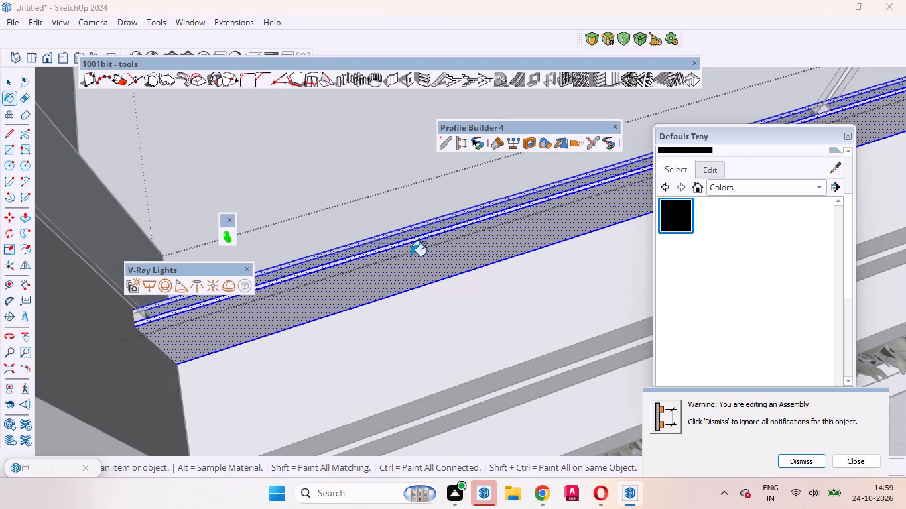
{"action": "scroll", "coordinate": [409, 258], "scroll_direction": "down", "scroll_amount": 10}
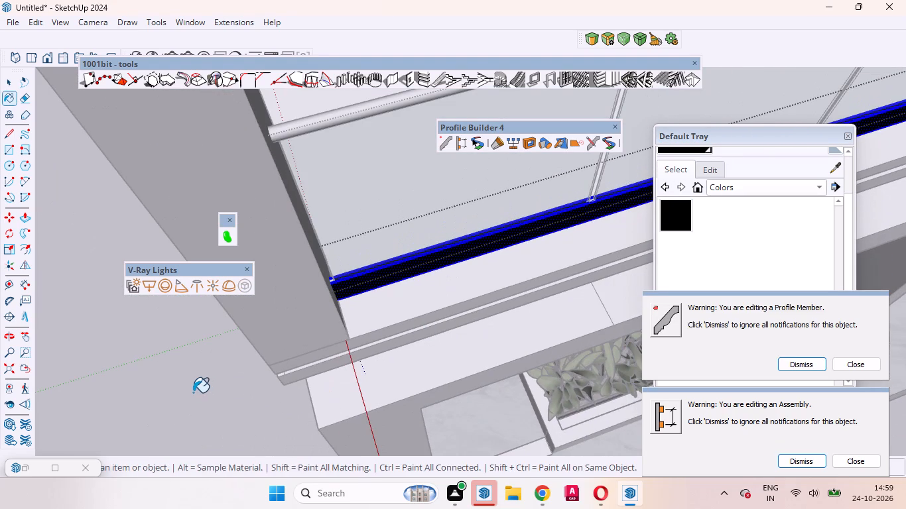
{"action": "key", "text": "space"}
{"action": "double_click", "coordinate": [178, 375]}
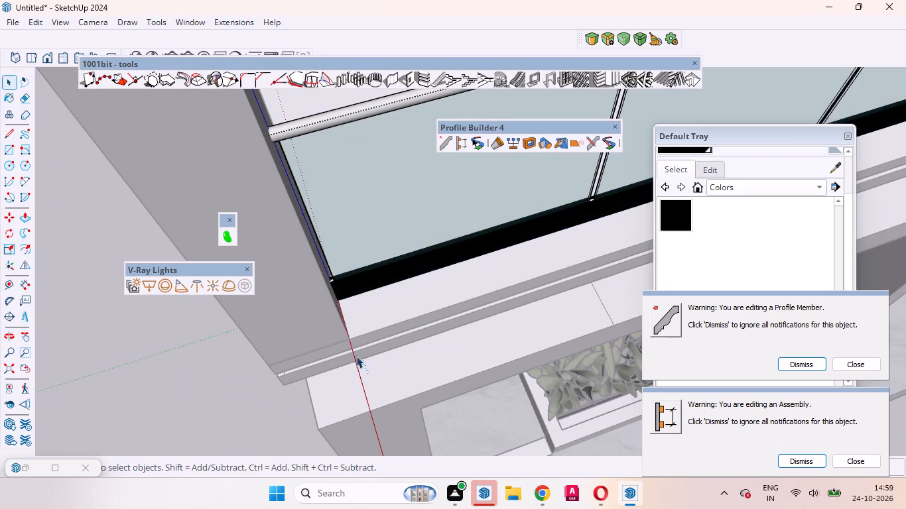
Paint the side glass railing's whole top rail black inside its nested group, and leave the railing's groups.
{"action": "scroll", "coordinate": [446, 333], "scroll_direction": "down", "scroll_amount": 5}
{"action": "scroll", "coordinate": [484, 227], "scroll_direction": "up", "scroll_amount": 7}
{"action": "left_click", "coordinate": [446, 186]}
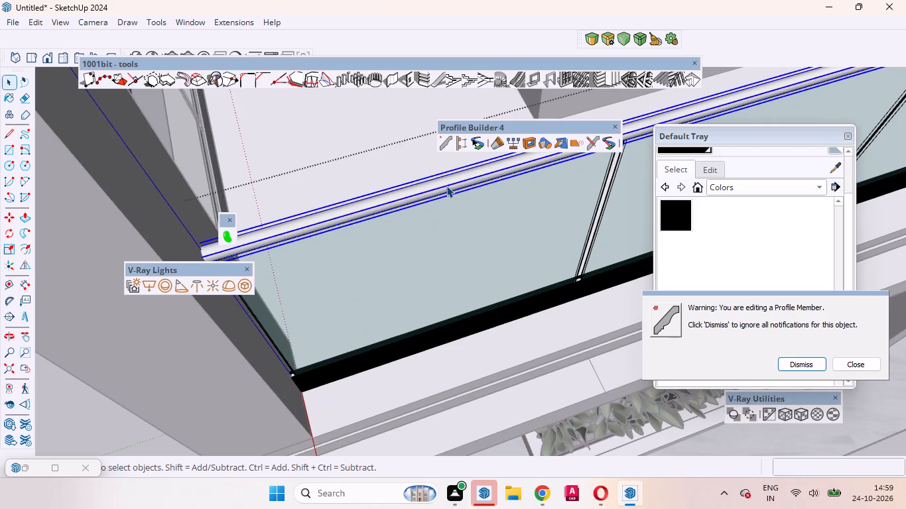
{"action": "triple_click", "coordinate": [446, 186]}
{"action": "left_click", "coordinate": [672, 215]}
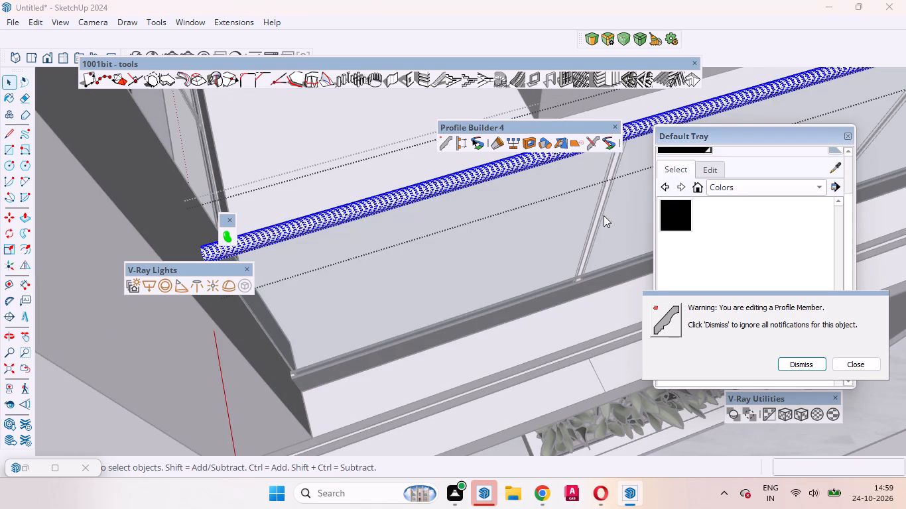
{"action": "left_click", "coordinate": [411, 190]}
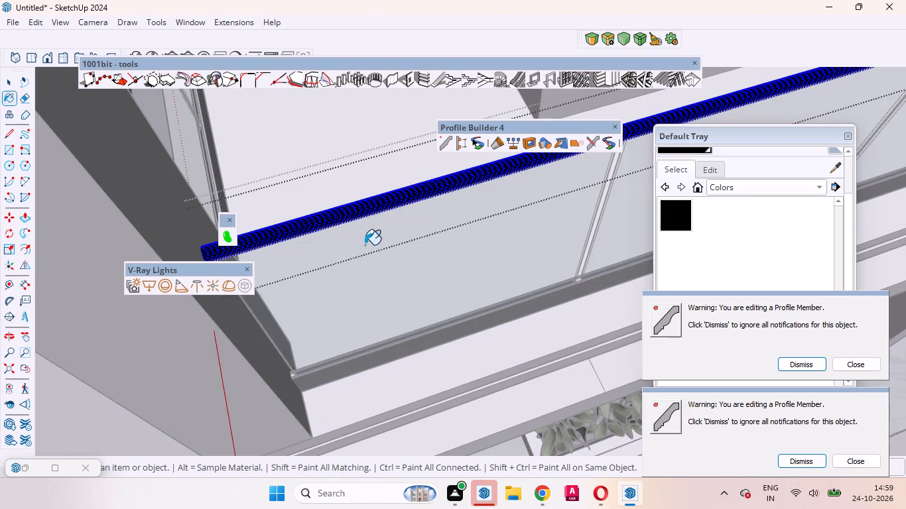
{"action": "key", "text": "space"}
{"action": "scroll", "coordinate": [434, 241], "scroll_direction": "down", "scroll_amount": 5}
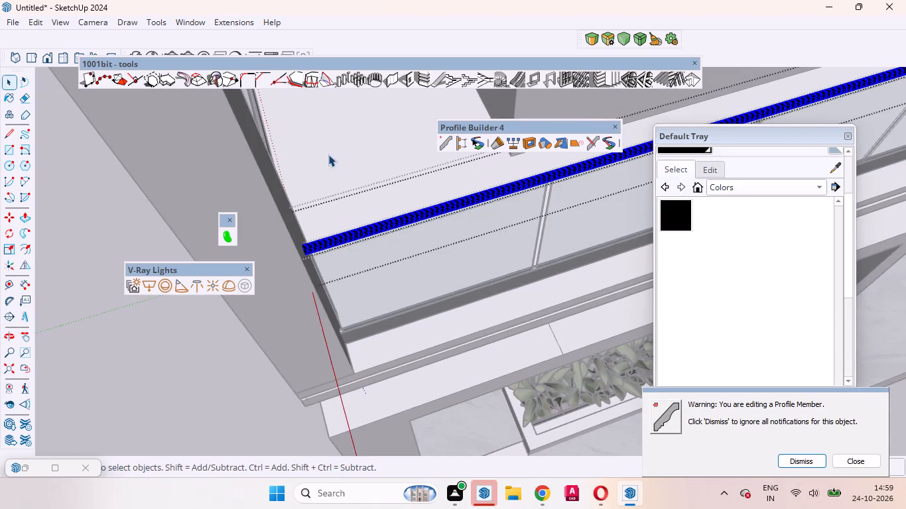
{"action": "middle_click_drag", "start_coordinate": [328, 154], "coordinate": [177, 194]}
{"action": "double_click", "coordinate": [126, 108]}
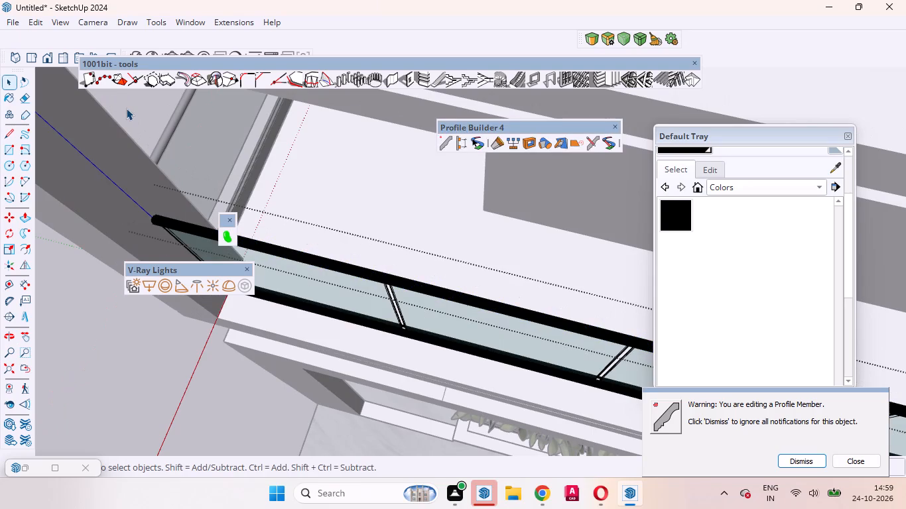
{"action": "left_click", "coordinate": [143, 105]}
{"action": "triple_click", "coordinate": [143, 105]}
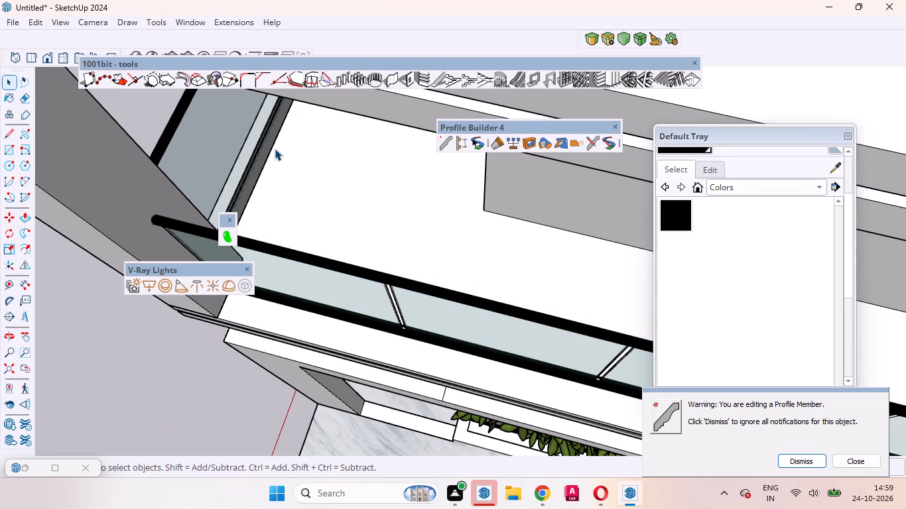
Open the front glass railing's bottom rail, paint its inner face and the narrow glass-channel faces black, and leave the groups.
{"action": "scroll", "coordinate": [273, 150], "scroll_direction": "up", "scroll_amount": 9}
{"action": "left_click", "coordinate": [245, 163]}
{"action": "double_click", "coordinate": [245, 163]}
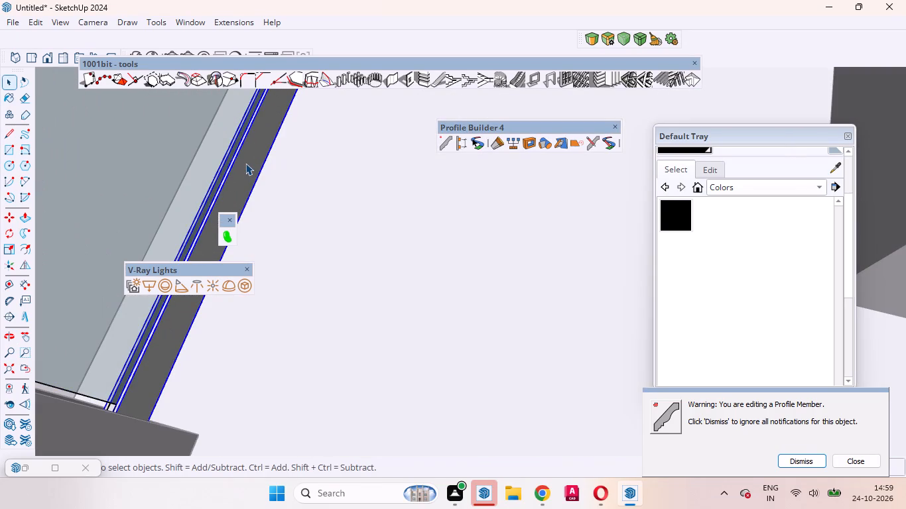
{"action": "left_click", "coordinate": [245, 163]}
{"action": "left_click", "coordinate": [245, 163]}
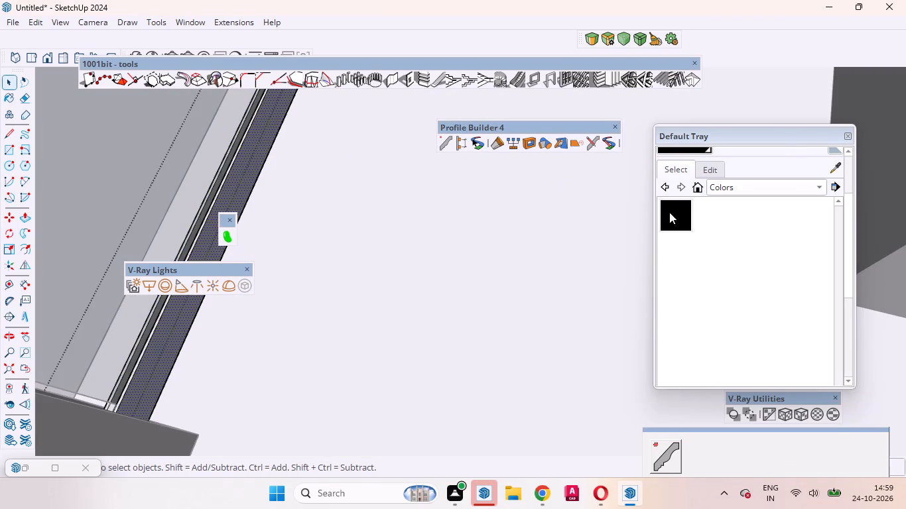
{"action": "left_click", "coordinate": [669, 212]}
{"action": "left_click", "coordinate": [233, 193]}
{"action": "scroll", "coordinate": [224, 190], "scroll_direction": "up", "scroll_amount": 9}
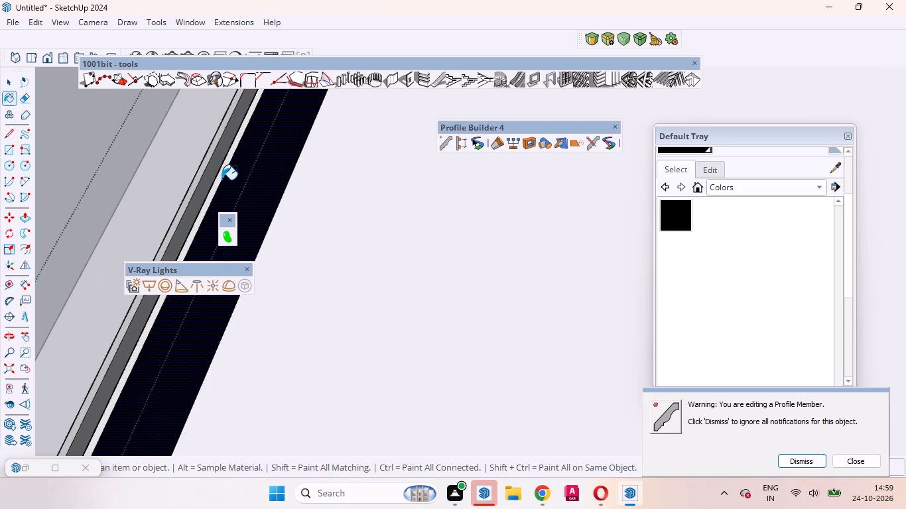
{"action": "left_click", "coordinate": [220, 176]}
{"action": "scroll", "coordinate": [216, 174], "scroll_direction": "up", "scroll_amount": 8}
{"action": "left_click", "coordinate": [194, 170]}
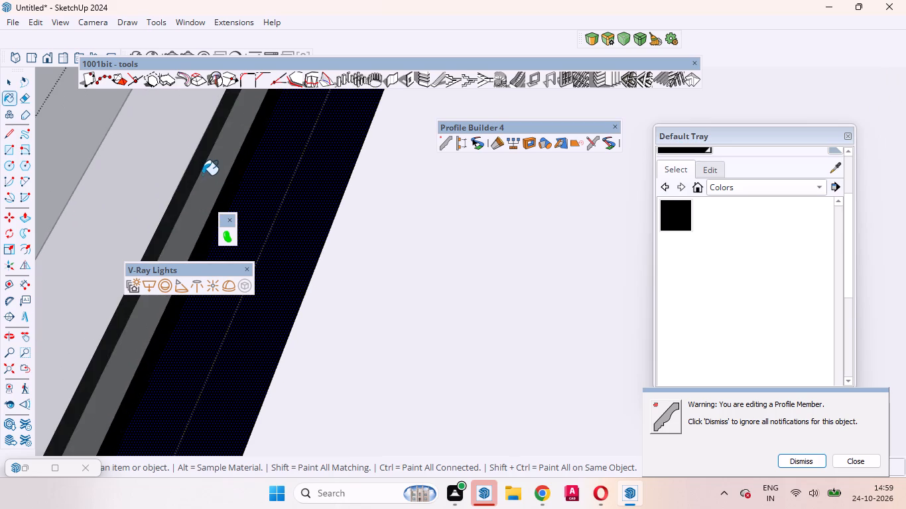
{"action": "left_click", "coordinate": [203, 175]}
{"action": "scroll", "coordinate": [265, 180], "scroll_direction": "down", "scroll_amount": 20}
{"action": "scroll", "coordinate": [265, 180], "scroll_direction": "down", "scroll_amount": 9}
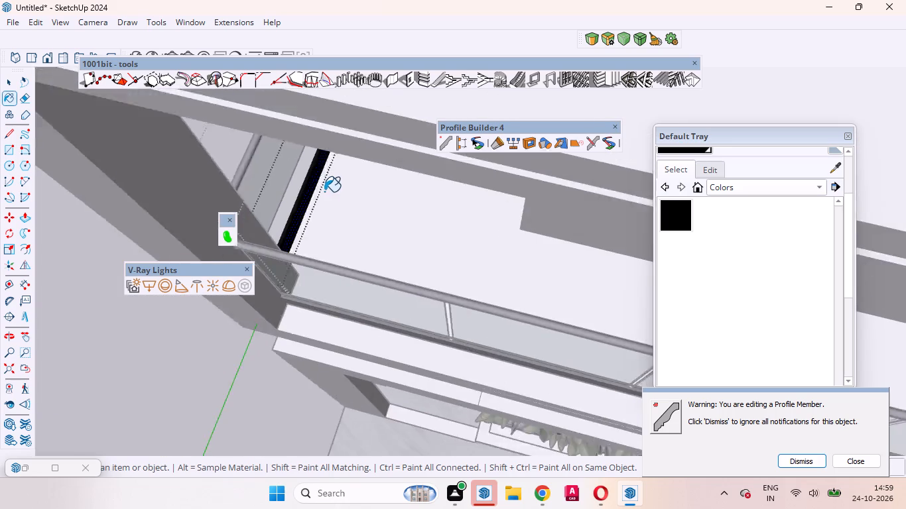
{"action": "scroll", "coordinate": [324, 192], "scroll_direction": "down", "scroll_amount": 9}
{"action": "key", "text": "space"}
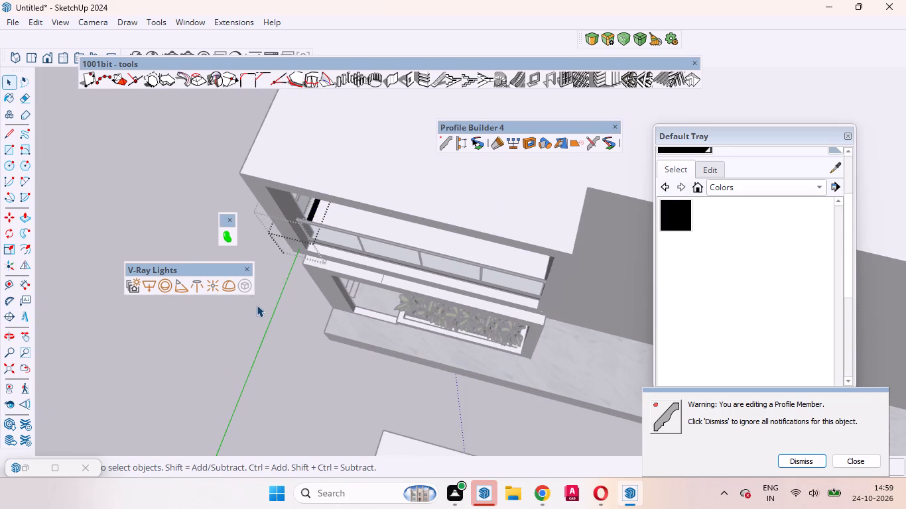
{"action": "left_click", "coordinate": [313, 378]}
{"action": "double_click", "coordinate": [313, 378]}
{"action": "left_click", "coordinate": [272, 364]}
{"action": "left_click", "coordinate": [251, 347]}
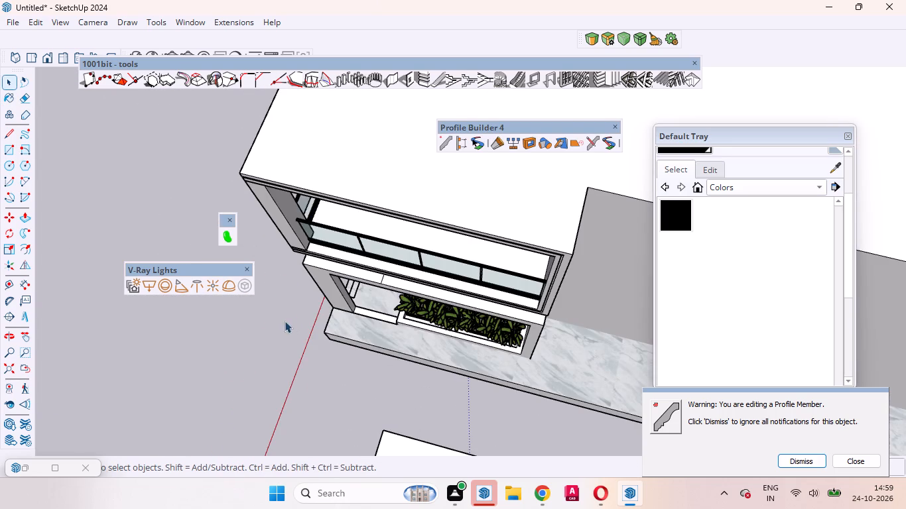
Inspect the black-painted front and side railings around the upper-floor balcony.
{"action": "middle_click_drag", "start_coordinate": [285, 321], "coordinate": [371, 113]}
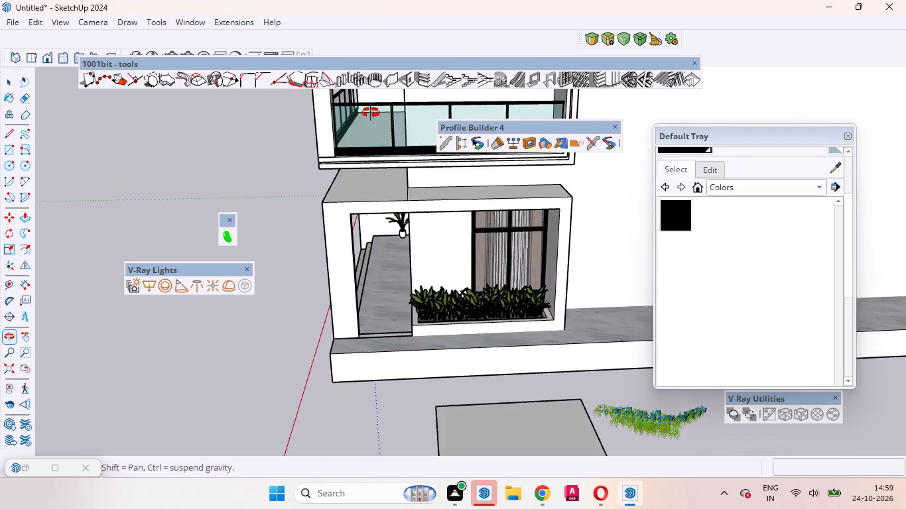
{"action": "middle_click_drag", "start_coordinate": [371, 113], "coordinate": [636, 156]}
{"action": "scroll", "coordinate": [620, 168], "scroll_direction": "up", "scroll_amount": 1}
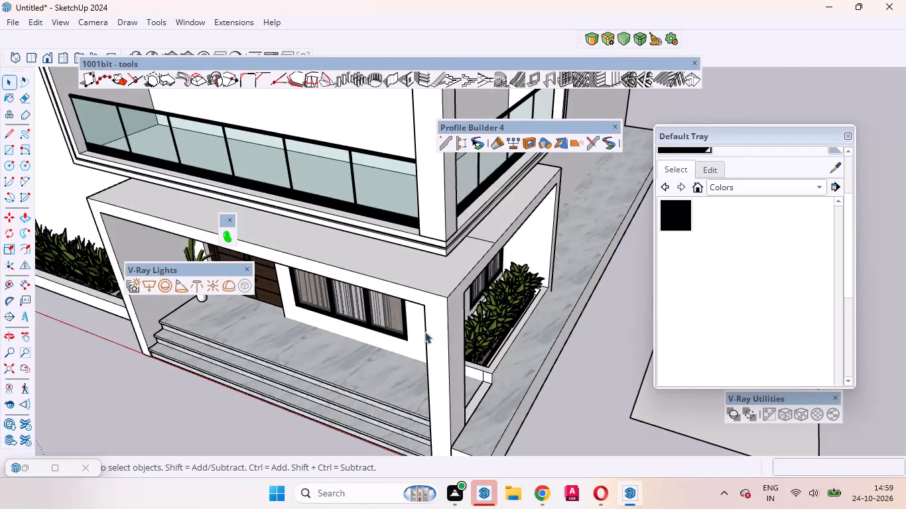
{"action": "scroll", "coordinate": [424, 331], "scroll_direction": "down", "scroll_amount": 10}
{"action": "middle_click_drag", "start_coordinate": [402, 359], "coordinate": [413, 228]}
{"action": "middle_click", "coordinate": [413, 228]}
{"action": "scroll", "coordinate": [430, 199], "scroll_direction": "up", "scroll_amount": 11}
{"action": "middle_click_drag", "start_coordinate": [426, 206], "coordinate": [103, 453]}
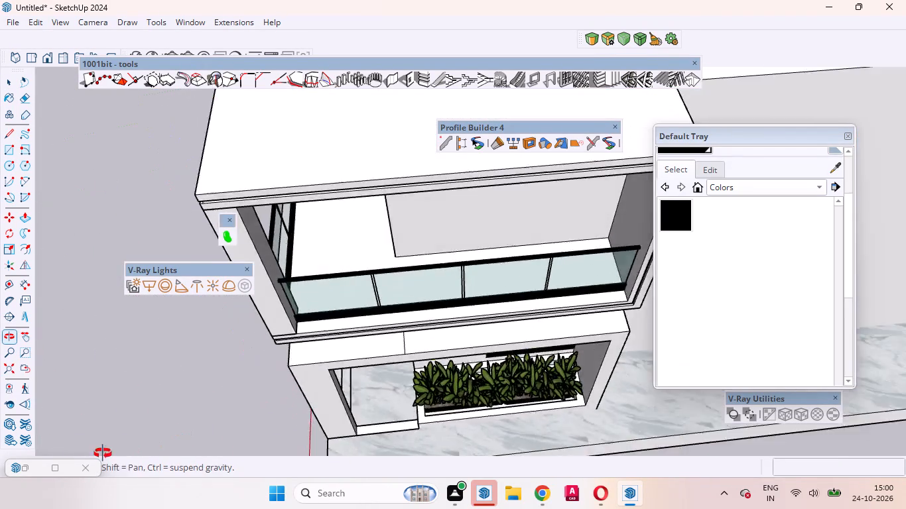
{"action": "middle_click_drag", "start_coordinate": [103, 453], "coordinate": [55, 420]}
{"action": "scroll", "coordinate": [230, 251], "scroll_direction": "up", "scroll_amount": 7}
Open the upper-floor balcony's corner column and Push/Pull its face beside the planter-side glass railing about 7 9/16", widening the column; leave the group.
{"action": "double_click", "coordinate": [306, 170]}
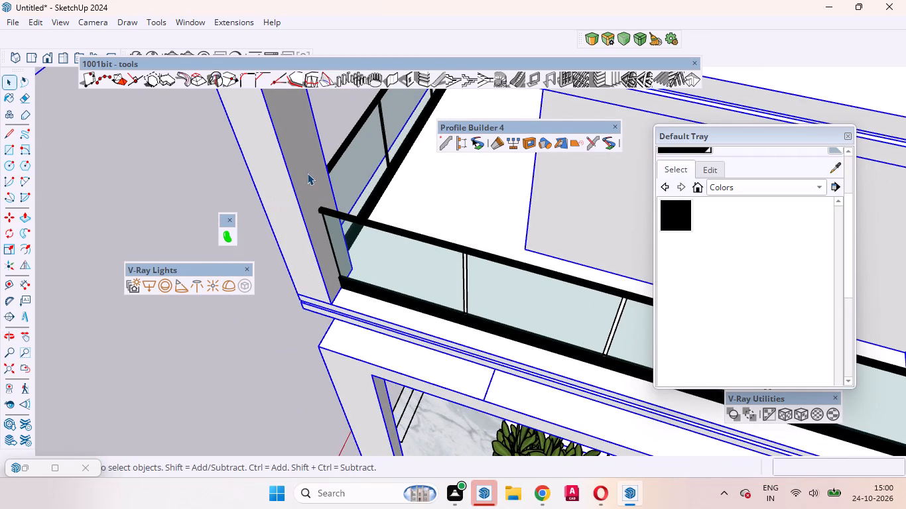
{"action": "double_click", "coordinate": [307, 188]}
{"action": "left_click", "coordinate": [306, 184]}
{"action": "double_click", "coordinate": [306, 184]}
{"action": "double_click", "coordinate": [306, 179]}
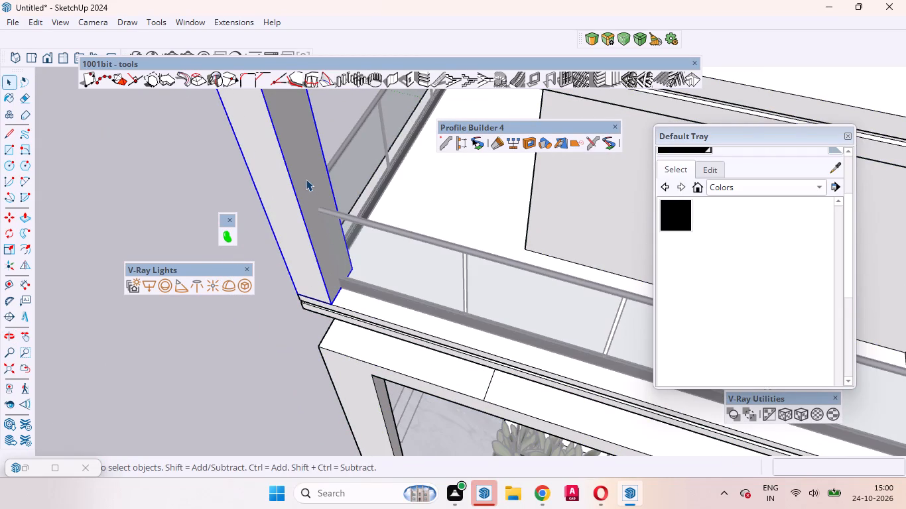
{"action": "left_click", "coordinate": [306, 174]}
{"action": "key", "text": "p"}
{"action": "left_click", "coordinate": [306, 176]}
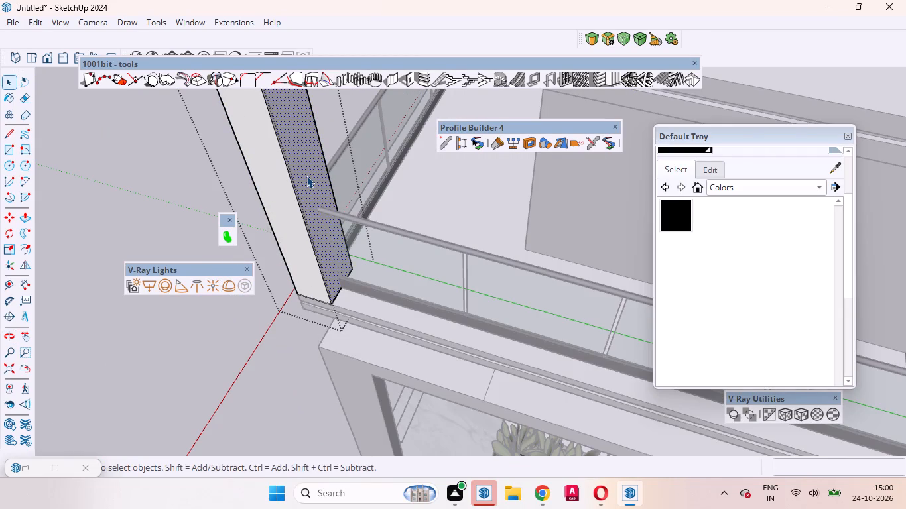
{"action": "left_click", "coordinate": [380, 405]}
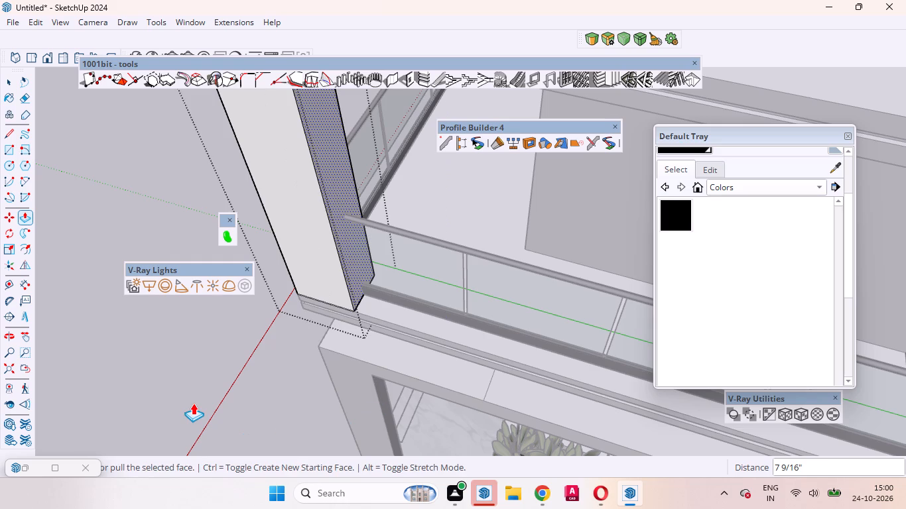
{"action": "key", "text": "space"}
{"action": "left_click", "coordinate": [194, 384]}
{"action": "left_click", "coordinate": [229, 367]}
{"action": "left_click", "coordinate": [159, 404]}
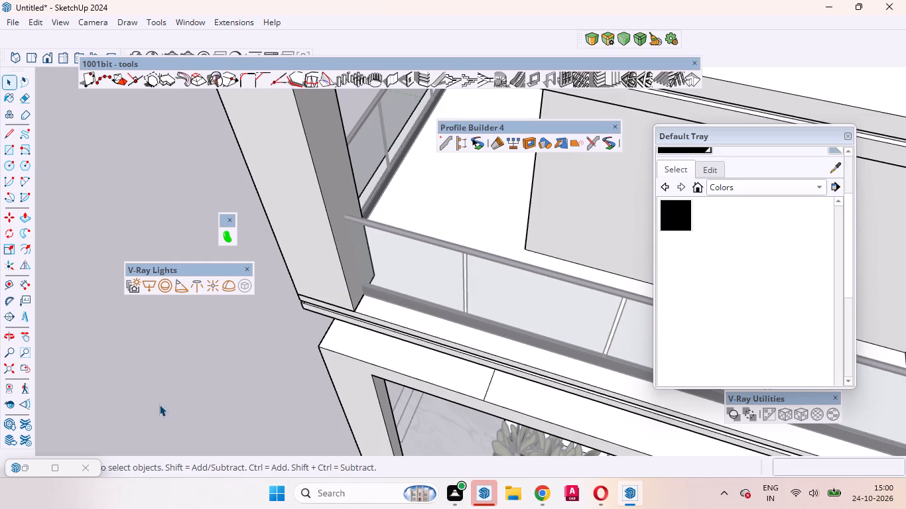
{"action": "left_click", "coordinate": [157, 396]}
{"action": "left_click", "coordinate": [157, 380]}
{"action": "left_click", "coordinate": [182, 351]}
{"action": "middle_click_drag", "start_coordinate": [303, 349], "coordinate": [513, 167]}
{"action": "scroll", "coordinate": [498, 225], "scroll_direction": "down", "scroll_amount": 3}
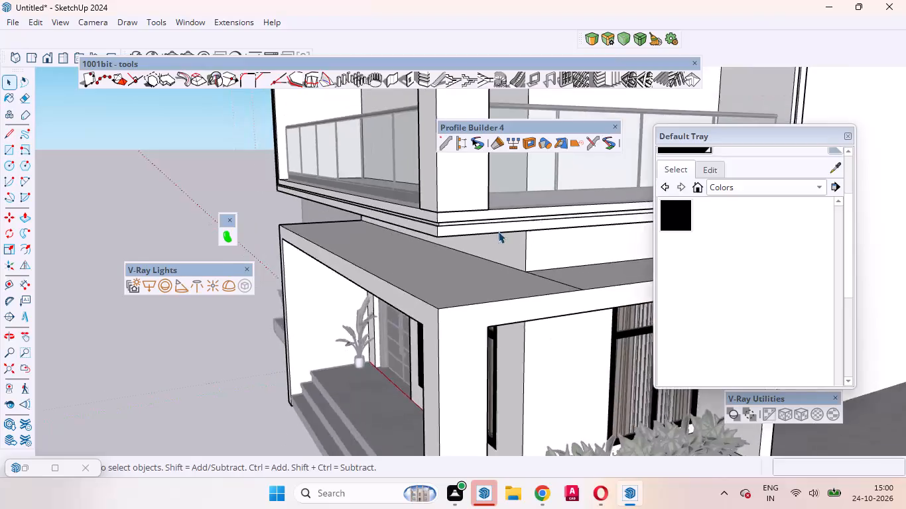
{"action": "scroll", "coordinate": [498, 231], "scroll_direction": "down", "scroll_amount": 6}
{"action": "left_click", "coordinate": [302, 364]}
{"action": "left_click", "coordinate": [292, 361]}
Examine the widened corner column, glass railings and overall house exterior from the front, corner and above.
{"action": "scroll", "coordinate": [563, 182], "scroll_direction": "up", "scroll_amount": 4}
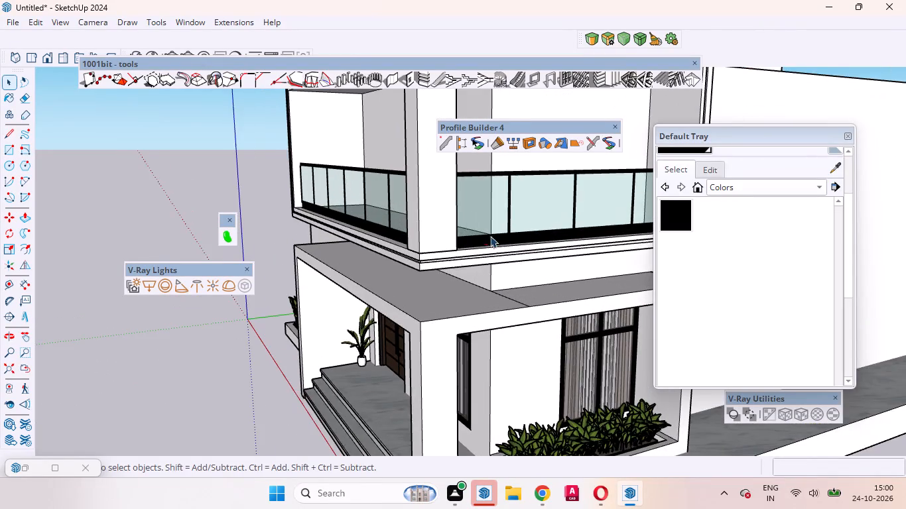
{"action": "middle_click_drag", "start_coordinate": [490, 240], "coordinate": [591, 247]}
{"action": "scroll", "coordinate": [430, 251], "scroll_direction": "down", "scroll_amount": 9}
{"action": "scroll", "coordinate": [505, 198], "scroll_direction": "up", "scroll_amount": 2}
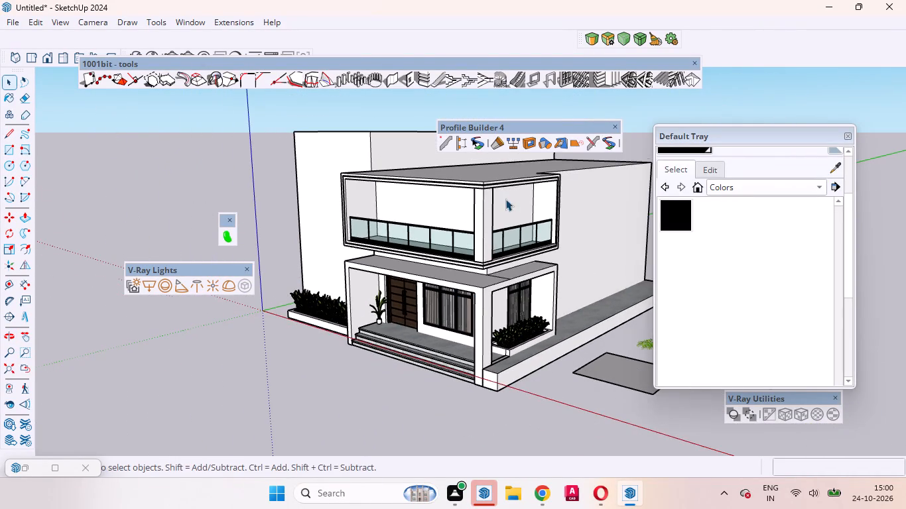
{"action": "scroll", "coordinate": [505, 199], "scroll_direction": "up", "scroll_amount": 3}
{"action": "scroll", "coordinate": [518, 297], "scroll_direction": "down", "scroll_amount": 3}
{"action": "middle_click_drag", "start_coordinate": [391, 275], "coordinate": [496, 242]}
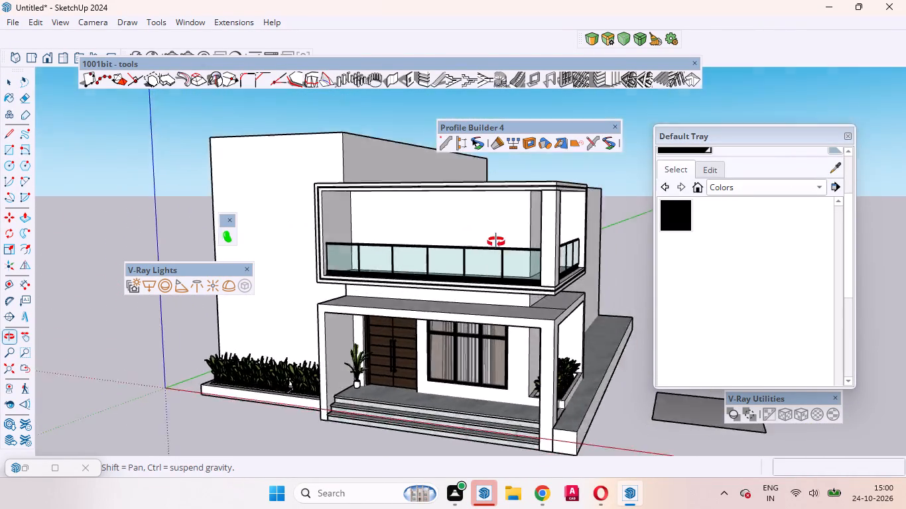
{"action": "middle_click_drag", "start_coordinate": [496, 242], "coordinate": [530, 274]}
{"action": "scroll", "coordinate": [450, 231], "scroll_direction": "up", "scroll_amount": 4}
{"action": "scroll", "coordinate": [442, 227], "scroll_direction": "down", "scroll_amount": 3}
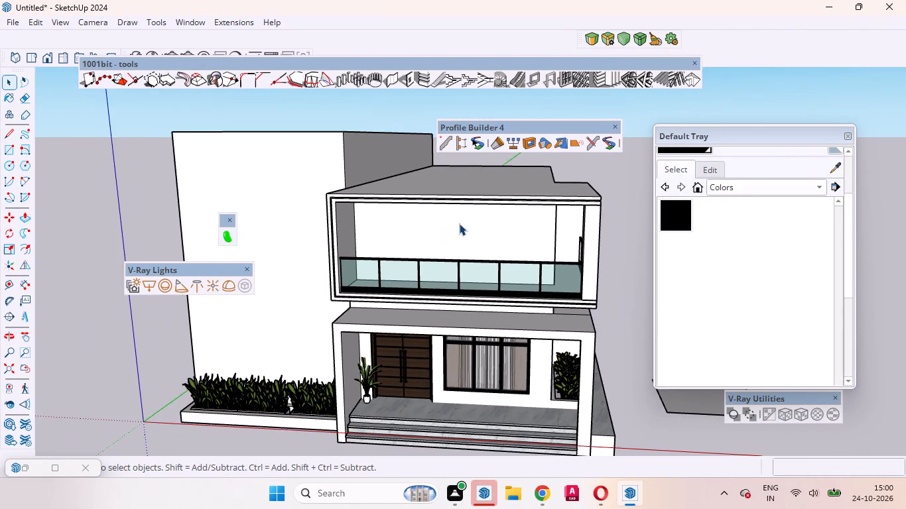
{"action": "middle_click_drag", "start_coordinate": [460, 223], "coordinate": [415, 274]}
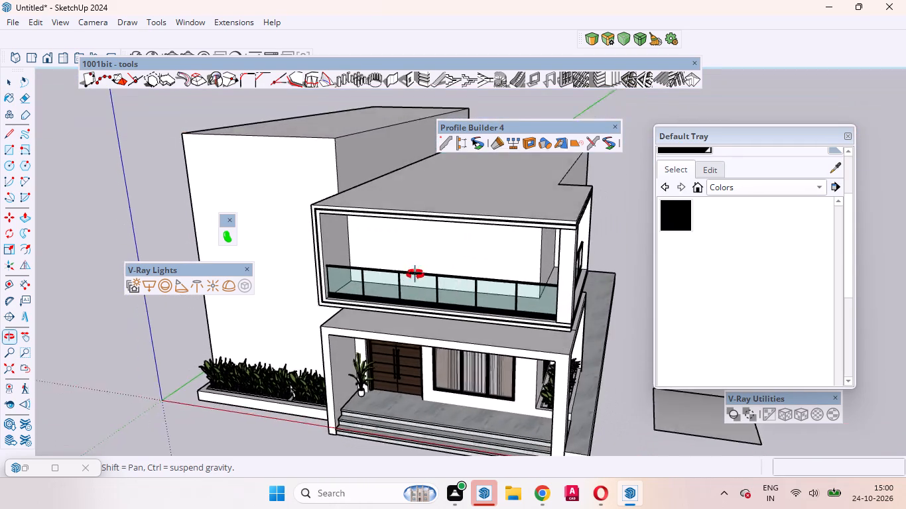
{"action": "middle_click_drag", "start_coordinate": [415, 274], "coordinate": [405, 284]}
{"action": "scroll", "coordinate": [399, 261], "scroll_direction": "up", "scroll_amount": 4}
{"action": "scroll", "coordinate": [390, 254], "scroll_direction": "down", "scroll_amount": 4}
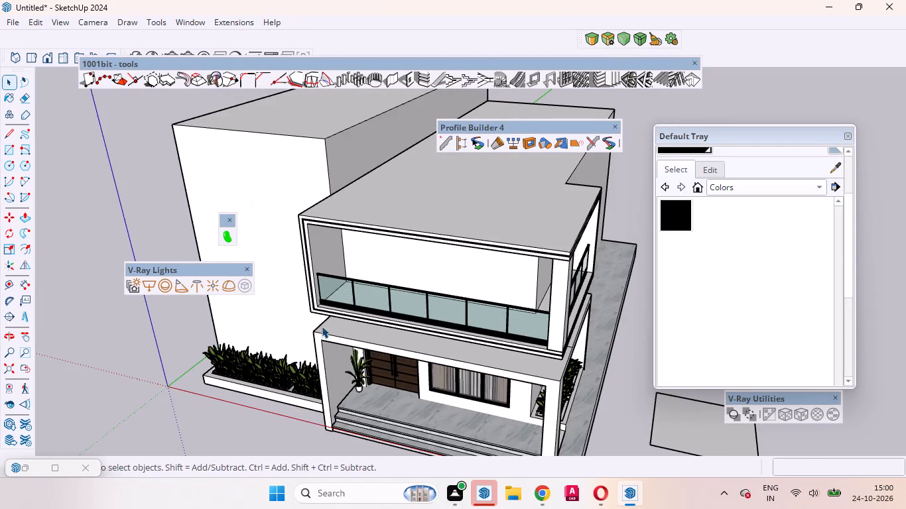
{"action": "scroll", "coordinate": [319, 289], "scroll_direction": "down", "scroll_amount": 4}
{"action": "scroll", "coordinate": [318, 288], "scroll_direction": "up", "scroll_amount": 2}
{"action": "scroll", "coordinate": [321, 272], "scroll_direction": "down", "scroll_amount": 3}
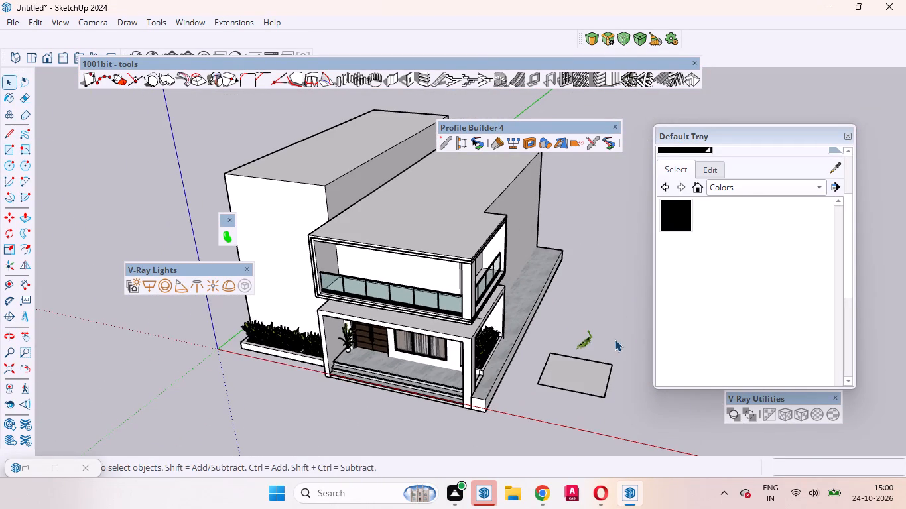
Move the blue-flowered hanging plant from beside the house to the ground before the entrance steps, about 35' 7" away.
{"action": "scroll", "coordinate": [615, 341], "scroll_direction": "up", "scroll_amount": 13}
{"action": "middle_click_drag", "start_coordinate": [540, 358], "coordinate": [452, 339]}
{"action": "scroll", "coordinate": [496, 326], "scroll_direction": "up", "scroll_amount": 4}
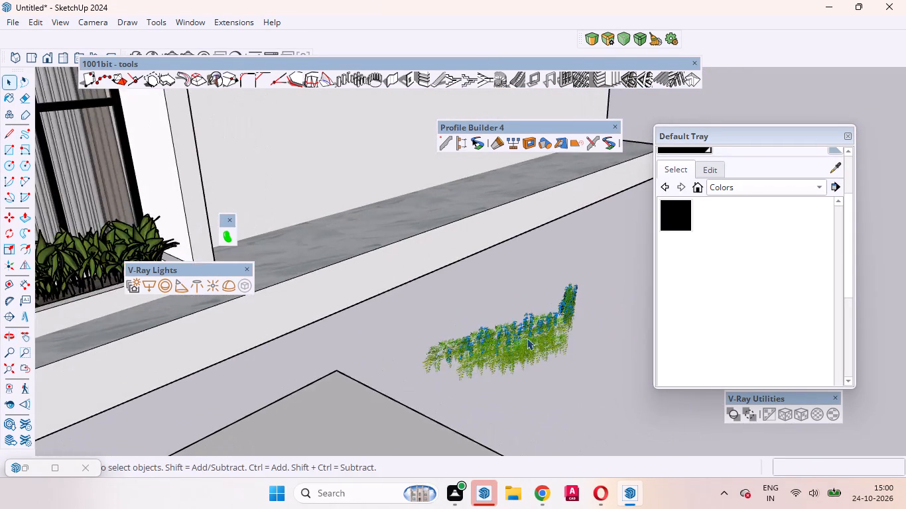
{"action": "scroll", "coordinate": [527, 338], "scroll_direction": "up", "scroll_amount": 4}
{"action": "middle_click_drag", "start_coordinate": [526, 349], "coordinate": [388, 283]}
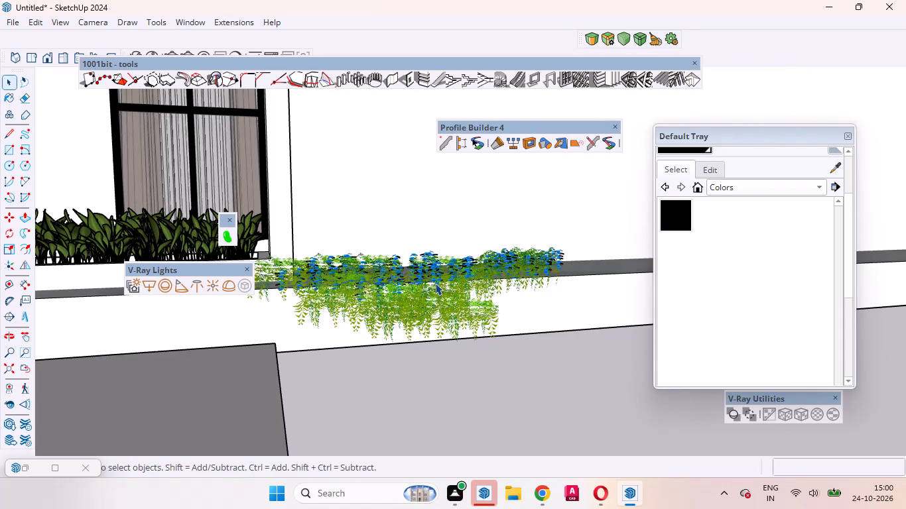
{"action": "left_click", "coordinate": [435, 283]}
{"action": "key", "text": "m"}
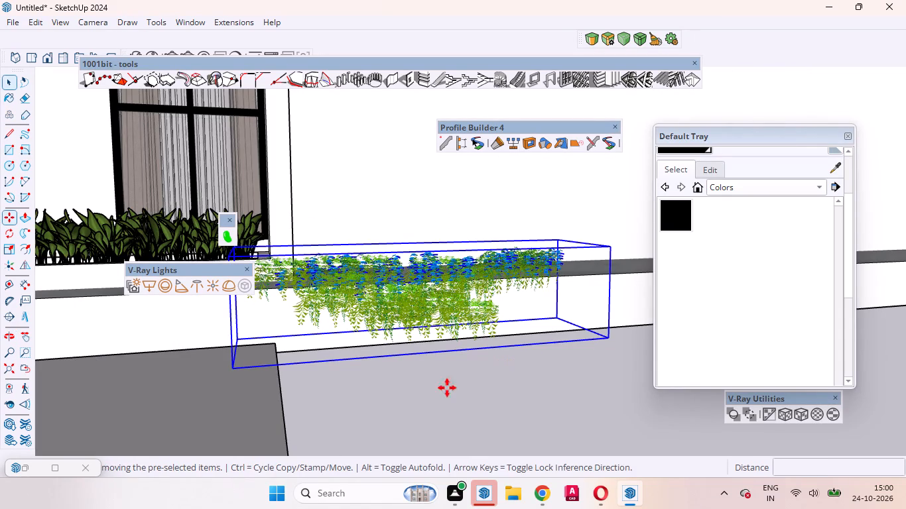
{"action": "left_click", "coordinate": [229, 367]}
{"action": "scroll", "coordinate": [445, 398], "scroll_direction": "down", "scroll_amount": 10}
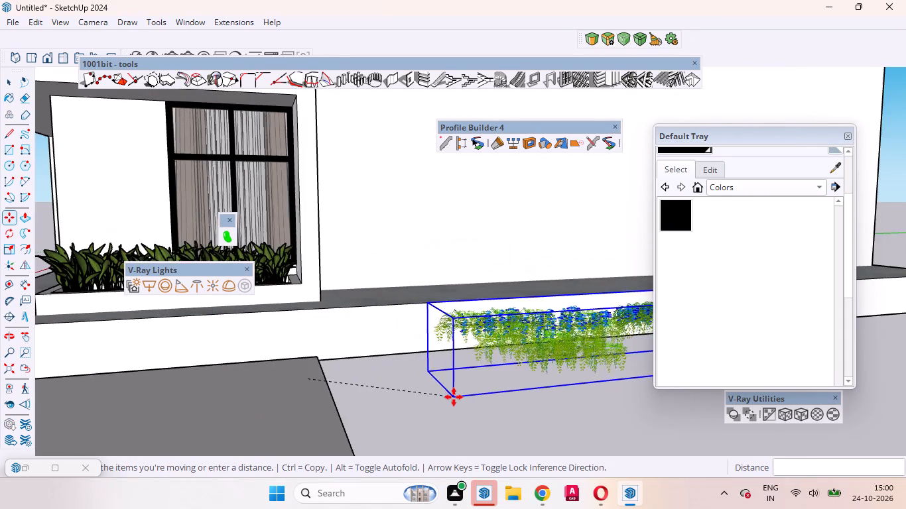
{"action": "scroll", "coordinate": [454, 397], "scroll_direction": "down", "scroll_amount": 20}
{"action": "scroll", "coordinate": [454, 397], "scroll_direction": "down", "scroll_amount": 1}
{"action": "scroll", "coordinate": [282, 398], "scroll_direction": "up", "scroll_amount": 9}
{"action": "middle_click_drag", "start_coordinate": [275, 402], "coordinate": [533, 452]}
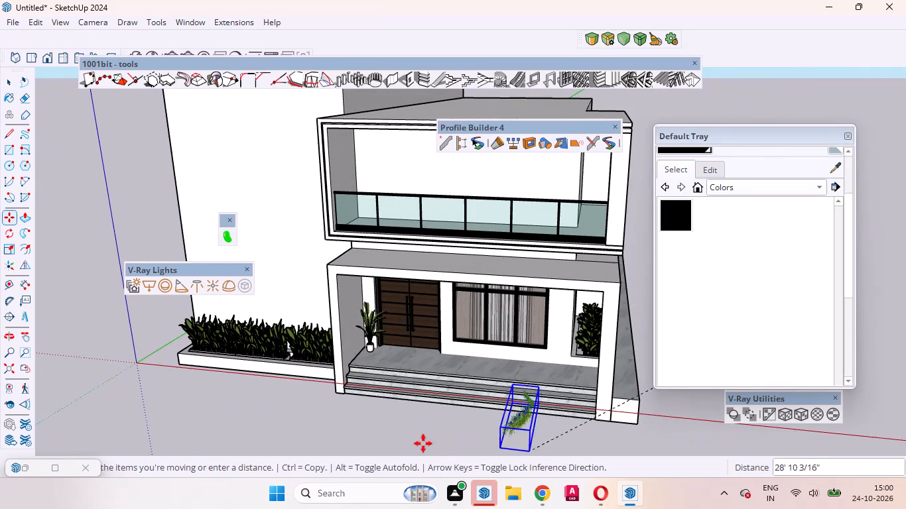
{"action": "scroll", "coordinate": [394, 444], "scroll_direction": "up", "scroll_amount": 2}
{"action": "left_click", "coordinate": [383, 433]}
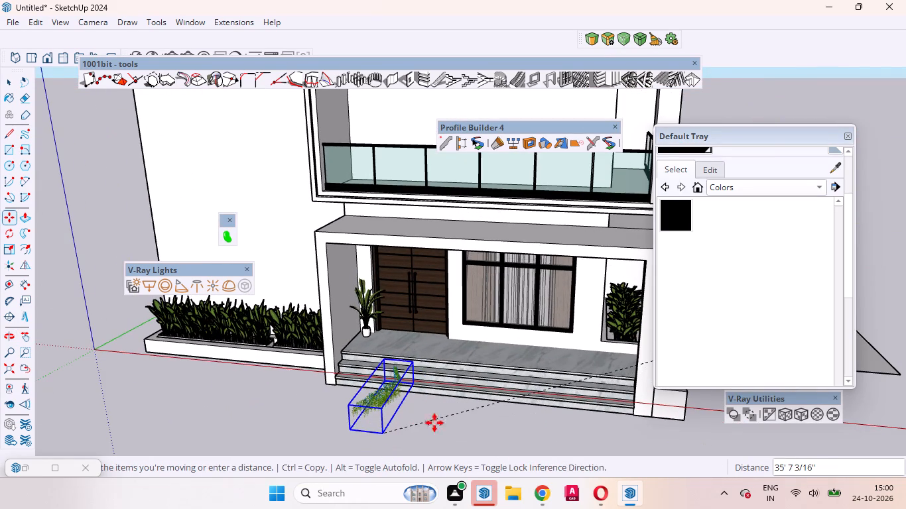
Rotate the hanging plant 90 degrees in the horizontal plane about a point in front of the entrance steps, and deselect it.
{"action": "key", "text": "q"}
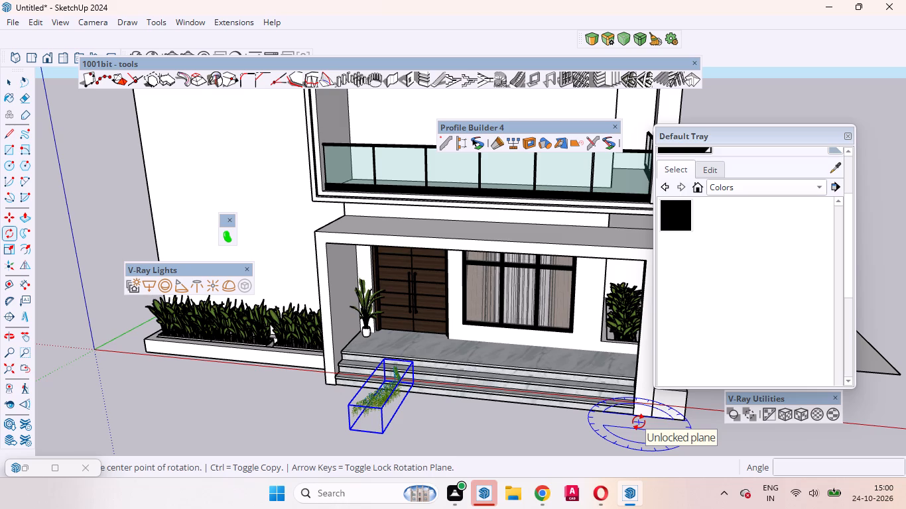
{"action": "scroll", "coordinate": [405, 367], "scroll_direction": "down", "scroll_amount": 8}
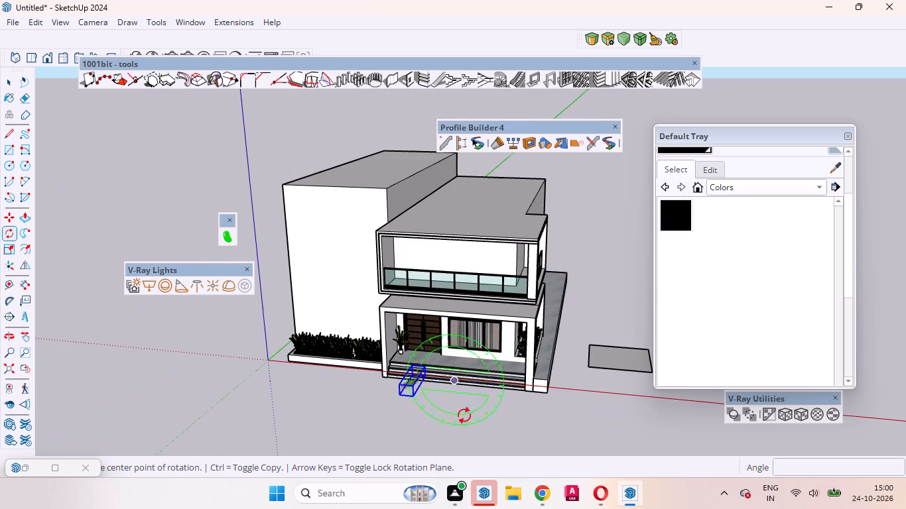
{"action": "left_click", "coordinate": [458, 413]}
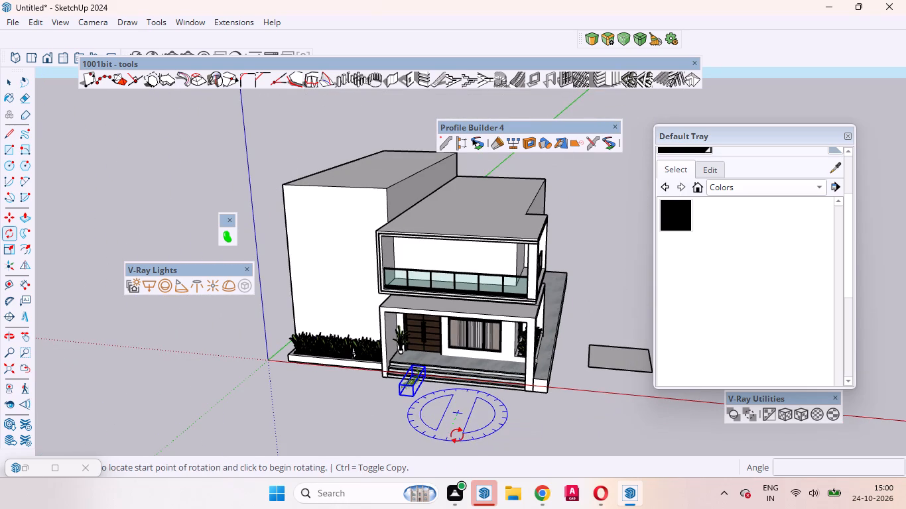
{"action": "left_click", "coordinate": [450, 443]}
{"action": "type", "text": "90"}
{"action": "key", "text": "Return"}
{"action": "key", "text": "space"}
{"action": "left_click", "coordinate": [550, 416]}
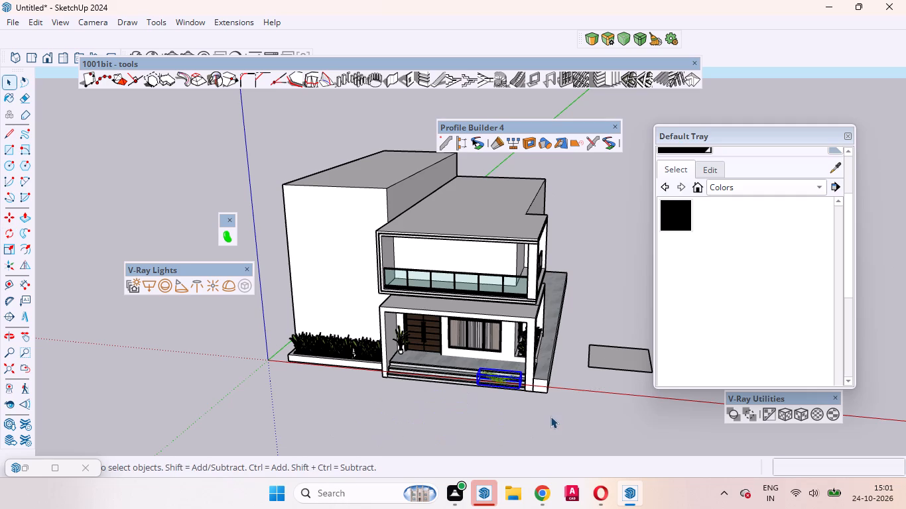
Move the hanging plant about 17' 6" up to the front balcony's outer edge, below the glass railing's end farthest from the corner column.
{"action": "scroll", "coordinate": [515, 363], "scroll_direction": "up", "scroll_amount": 11}
{"action": "middle_click_drag", "start_coordinate": [496, 414], "coordinate": [584, 404]}
{"action": "scroll", "coordinate": [546, 402], "scroll_direction": "up", "scroll_amount": 5}
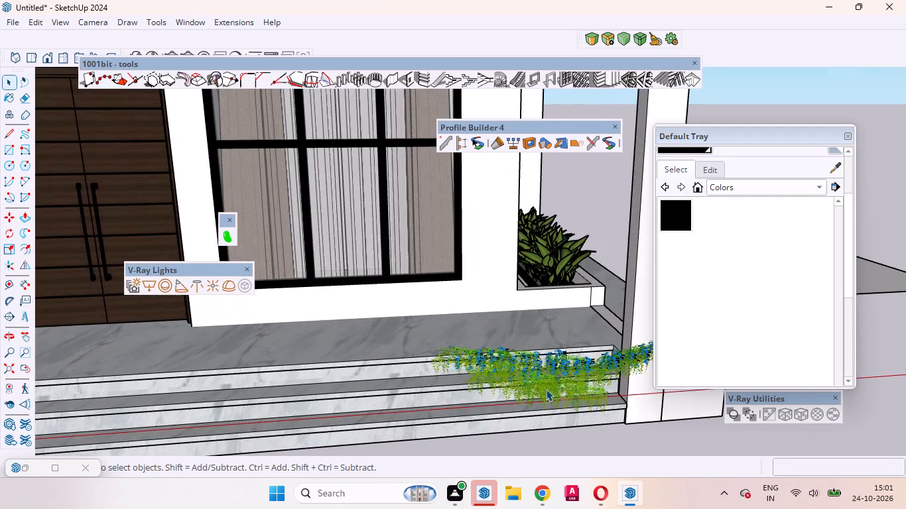
{"action": "left_click", "coordinate": [546, 375]}
{"action": "scroll", "coordinate": [502, 371], "scroll_direction": "up", "scroll_amount": 5}
{"action": "scroll", "coordinate": [434, 380], "scroll_direction": "up", "scroll_amount": 1}
{"action": "middle_click_drag", "start_coordinate": [434, 382], "coordinate": [396, 424]}
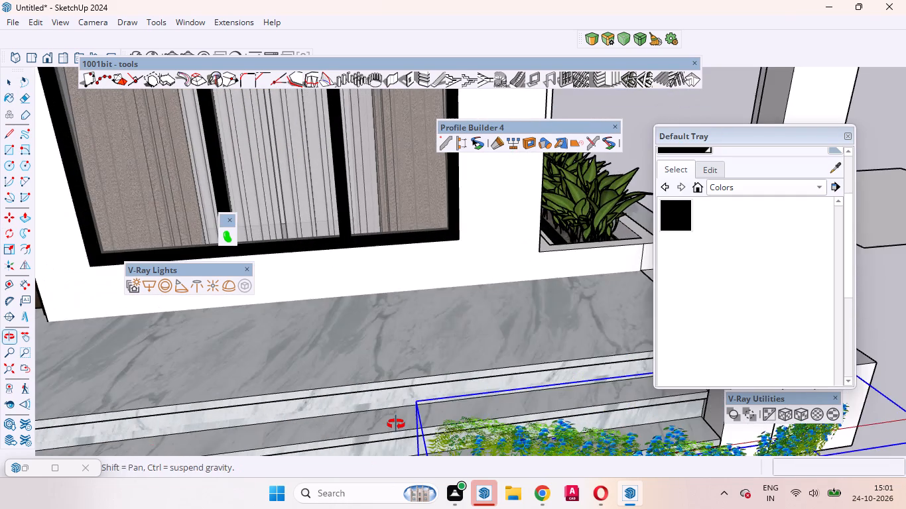
{"action": "middle_click_drag", "start_coordinate": [396, 424], "coordinate": [399, 425]}
{"action": "scroll", "coordinate": [383, 374], "scroll_direction": "down", "scroll_amount": 11}
{"action": "scroll", "coordinate": [527, 370], "scroll_direction": "up", "scroll_amount": 4}
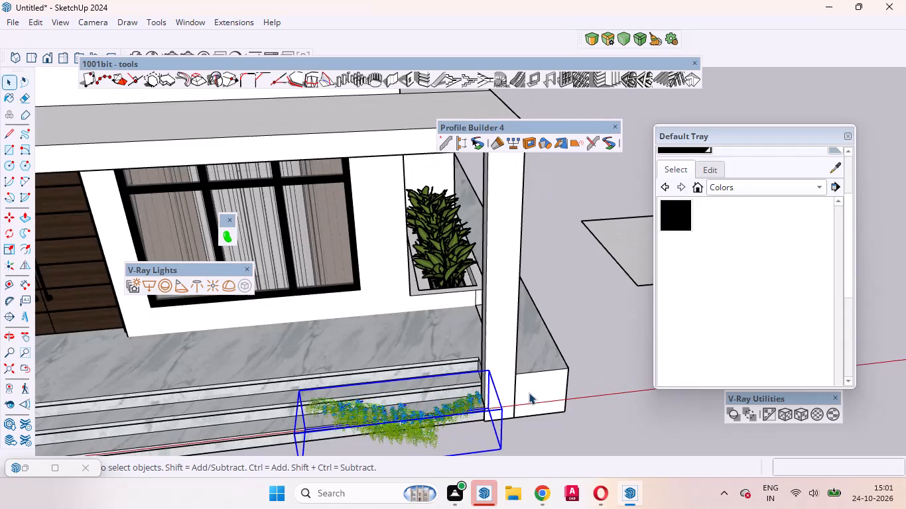
{"action": "middle_click_drag", "start_coordinate": [527, 394], "coordinate": [316, 370]}
{"action": "scroll", "coordinate": [289, 337], "scroll_direction": "up", "scroll_amount": 4}
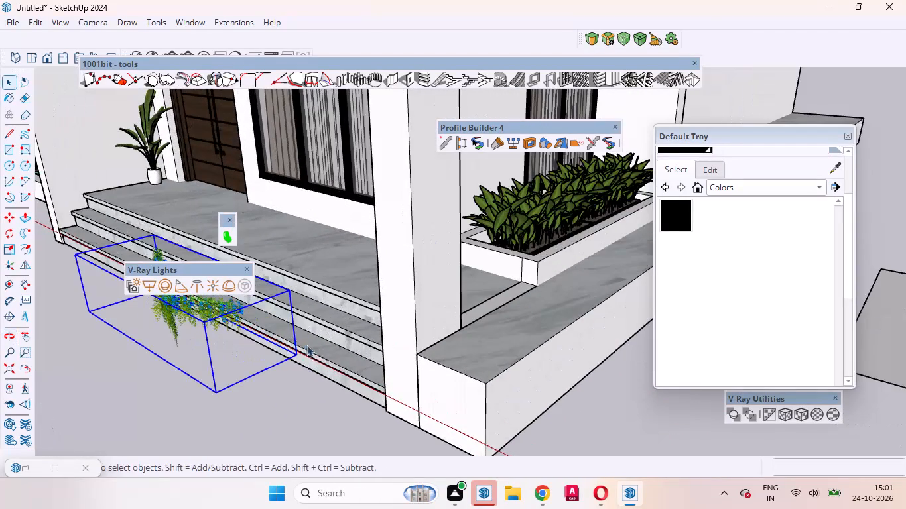
{"action": "key", "text": "m"}
{"action": "left_click", "coordinate": [284, 291]}
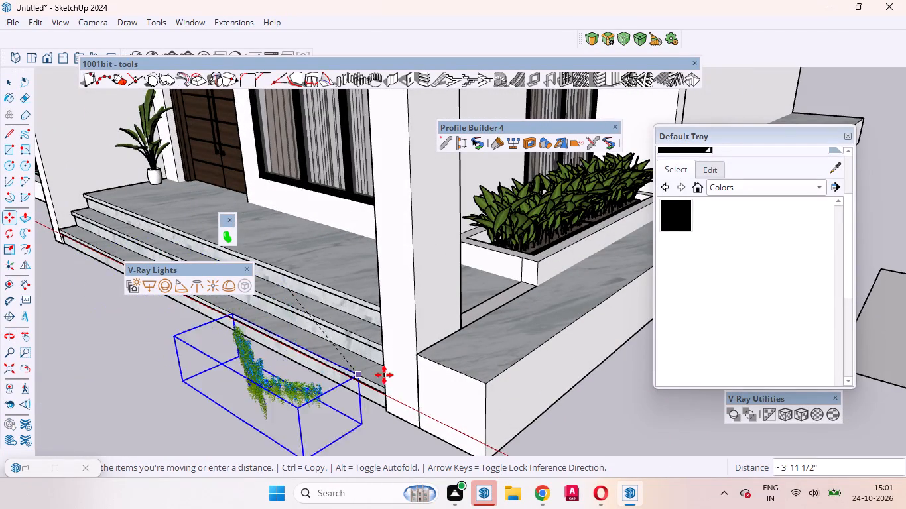
{"action": "scroll", "coordinate": [392, 376], "scroll_direction": "down", "scroll_amount": 20}
{"action": "scroll", "coordinate": [392, 376], "scroll_direction": "down", "scroll_amount": 10}
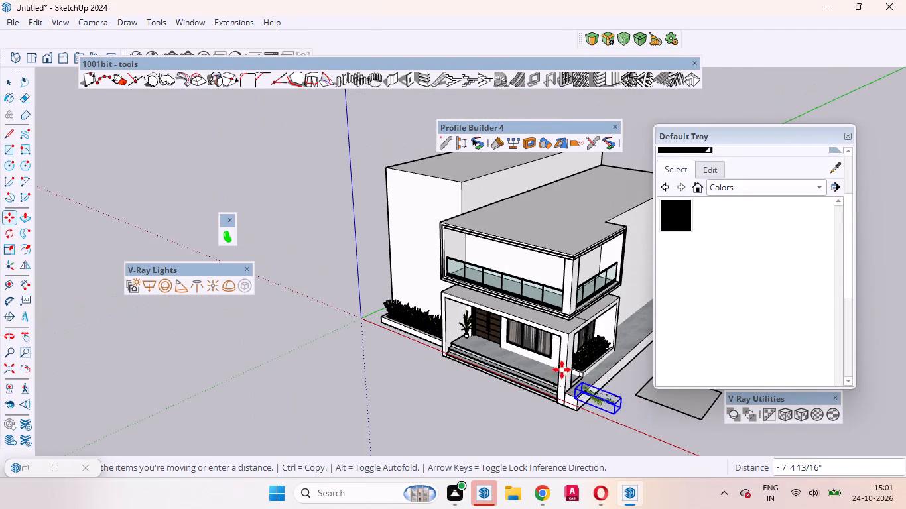
{"action": "scroll", "coordinate": [480, 341], "scroll_direction": "up", "scroll_amount": 4}
{"action": "scroll", "coordinate": [456, 280], "scroll_direction": "up", "scroll_amount": 3}
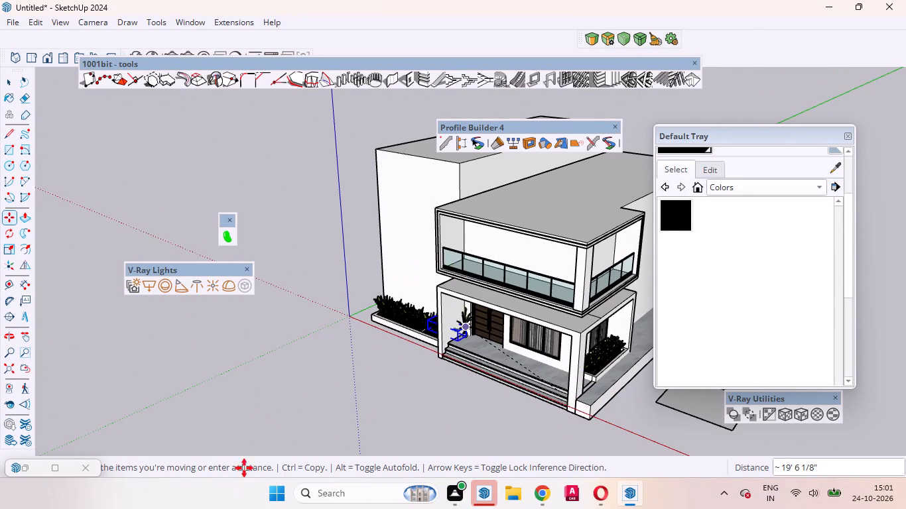
{"action": "scroll", "coordinate": [456, 278], "scroll_direction": "up", "scroll_amount": 2}
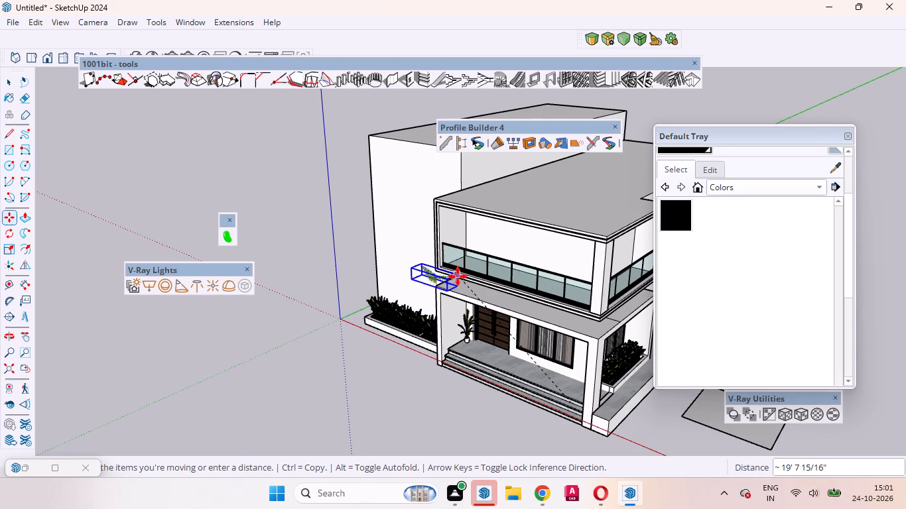
{"action": "scroll", "coordinate": [458, 276], "scroll_direction": "up", "scroll_amount": 11}
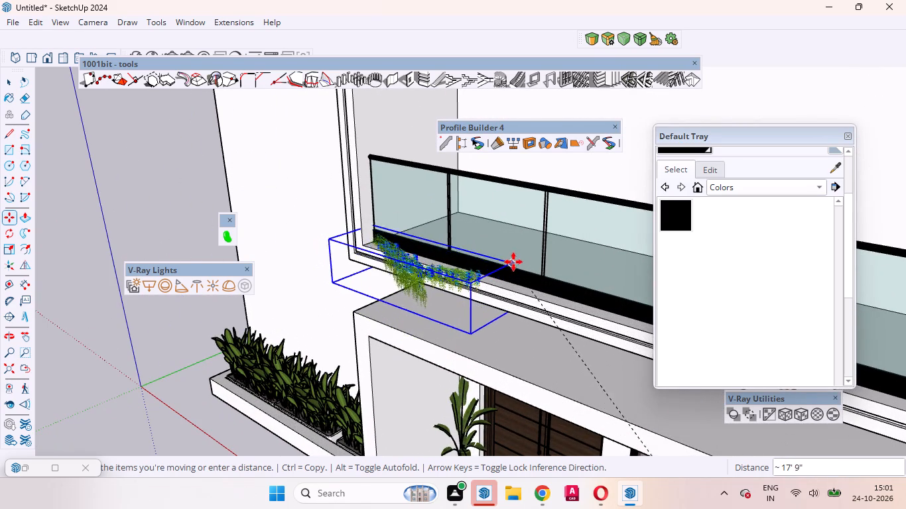
{"action": "left_click", "coordinate": [525, 261]}
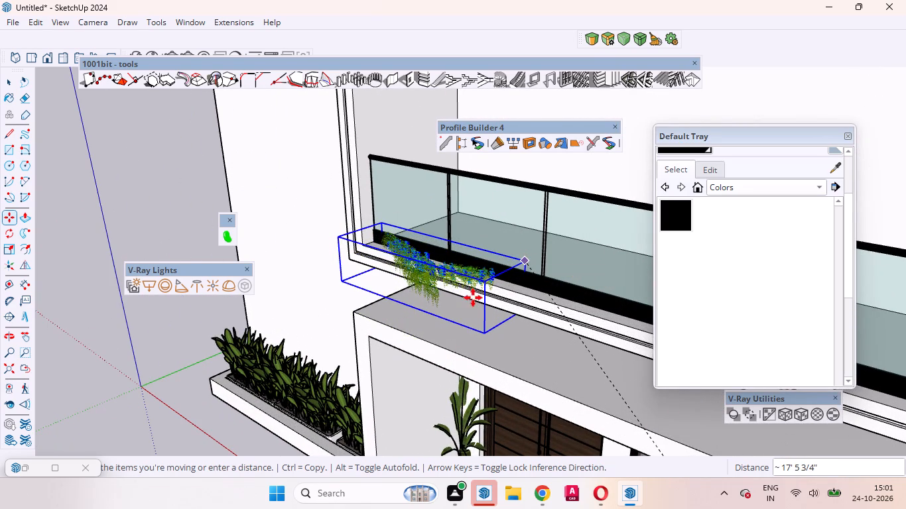
{"action": "key", "text": "space"}
{"action": "left_click", "coordinate": [149, 386]}
{"action": "scroll", "coordinate": [409, 239], "scroll_direction": "up", "scroll_amount": 8}
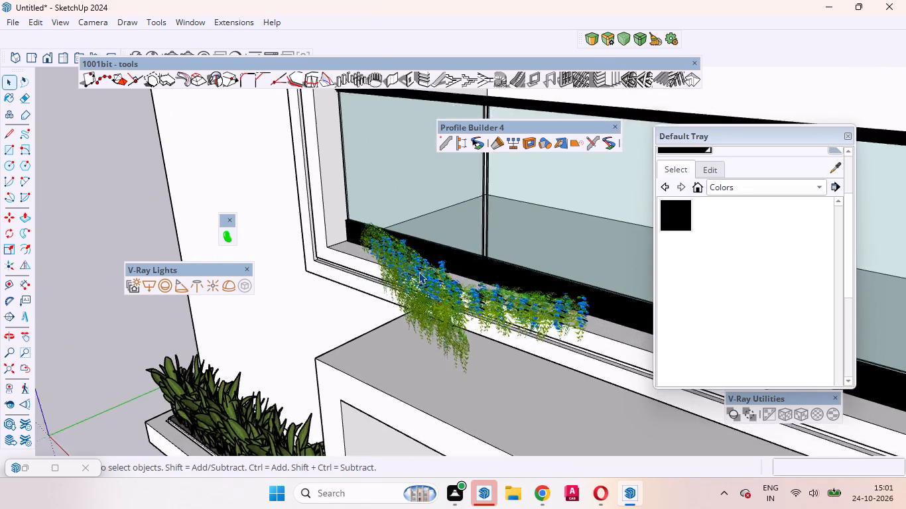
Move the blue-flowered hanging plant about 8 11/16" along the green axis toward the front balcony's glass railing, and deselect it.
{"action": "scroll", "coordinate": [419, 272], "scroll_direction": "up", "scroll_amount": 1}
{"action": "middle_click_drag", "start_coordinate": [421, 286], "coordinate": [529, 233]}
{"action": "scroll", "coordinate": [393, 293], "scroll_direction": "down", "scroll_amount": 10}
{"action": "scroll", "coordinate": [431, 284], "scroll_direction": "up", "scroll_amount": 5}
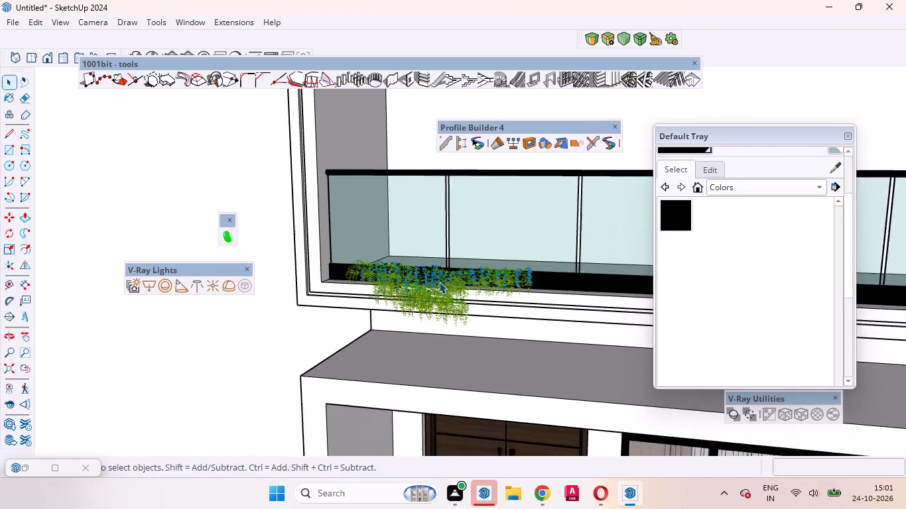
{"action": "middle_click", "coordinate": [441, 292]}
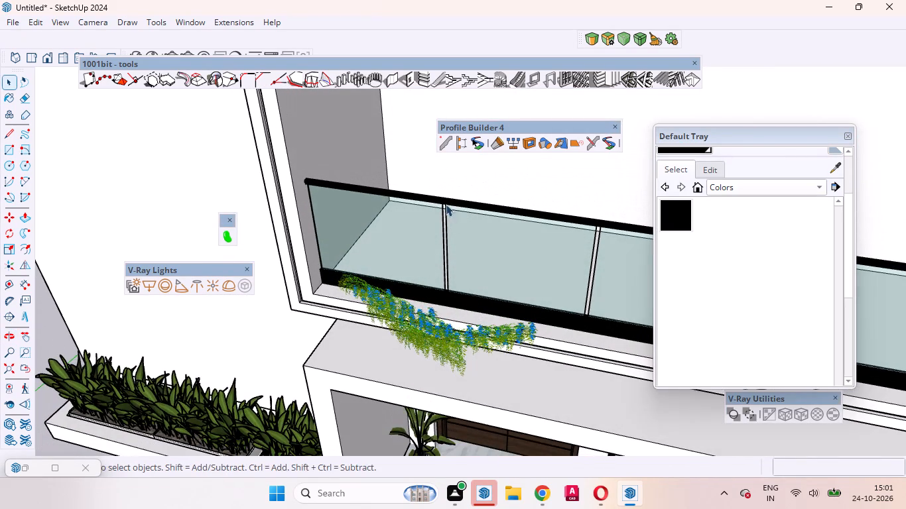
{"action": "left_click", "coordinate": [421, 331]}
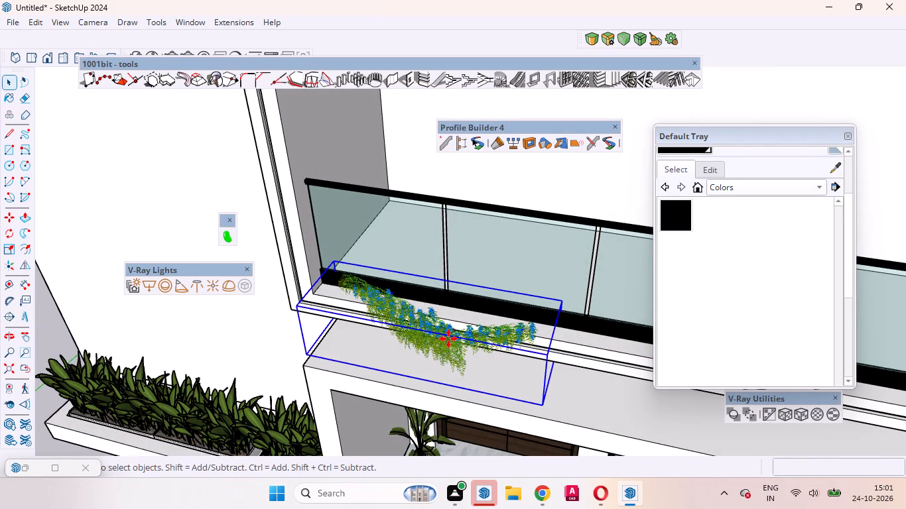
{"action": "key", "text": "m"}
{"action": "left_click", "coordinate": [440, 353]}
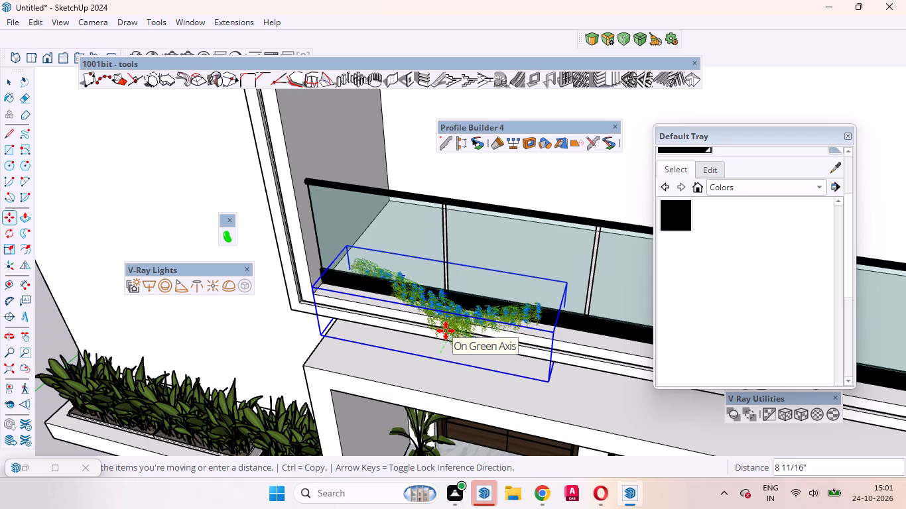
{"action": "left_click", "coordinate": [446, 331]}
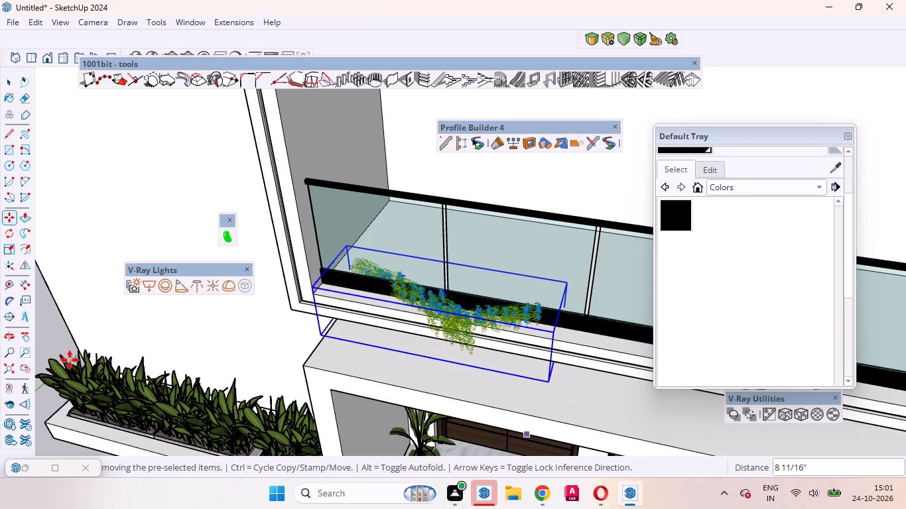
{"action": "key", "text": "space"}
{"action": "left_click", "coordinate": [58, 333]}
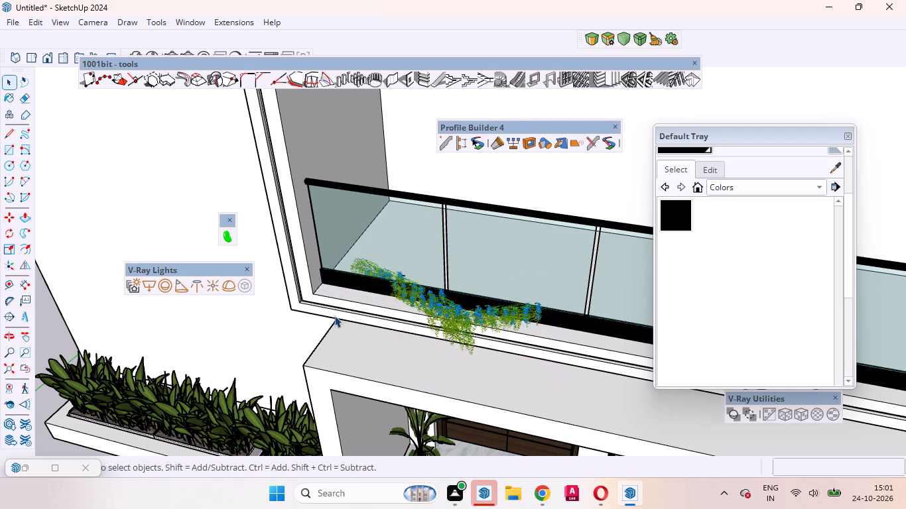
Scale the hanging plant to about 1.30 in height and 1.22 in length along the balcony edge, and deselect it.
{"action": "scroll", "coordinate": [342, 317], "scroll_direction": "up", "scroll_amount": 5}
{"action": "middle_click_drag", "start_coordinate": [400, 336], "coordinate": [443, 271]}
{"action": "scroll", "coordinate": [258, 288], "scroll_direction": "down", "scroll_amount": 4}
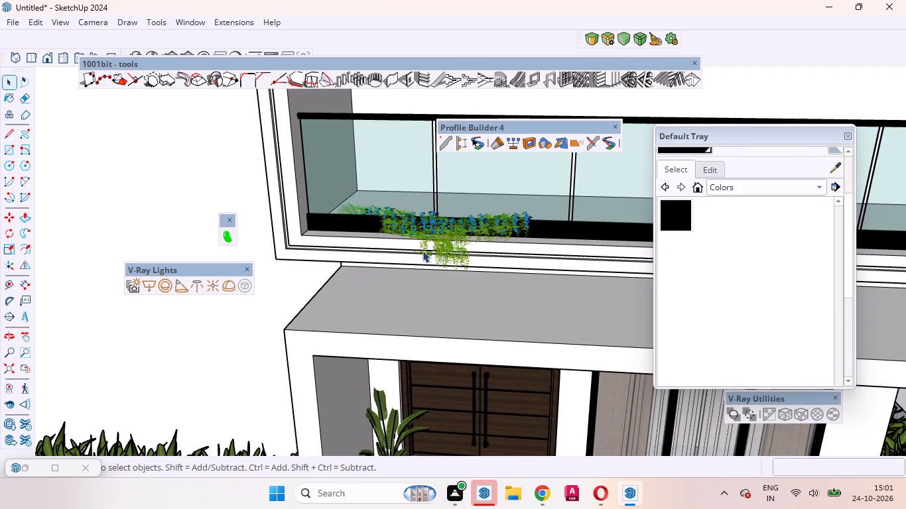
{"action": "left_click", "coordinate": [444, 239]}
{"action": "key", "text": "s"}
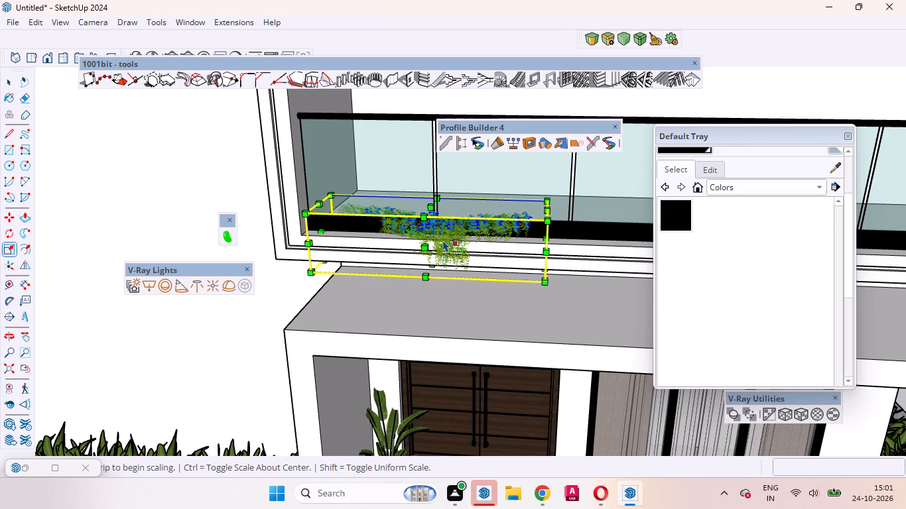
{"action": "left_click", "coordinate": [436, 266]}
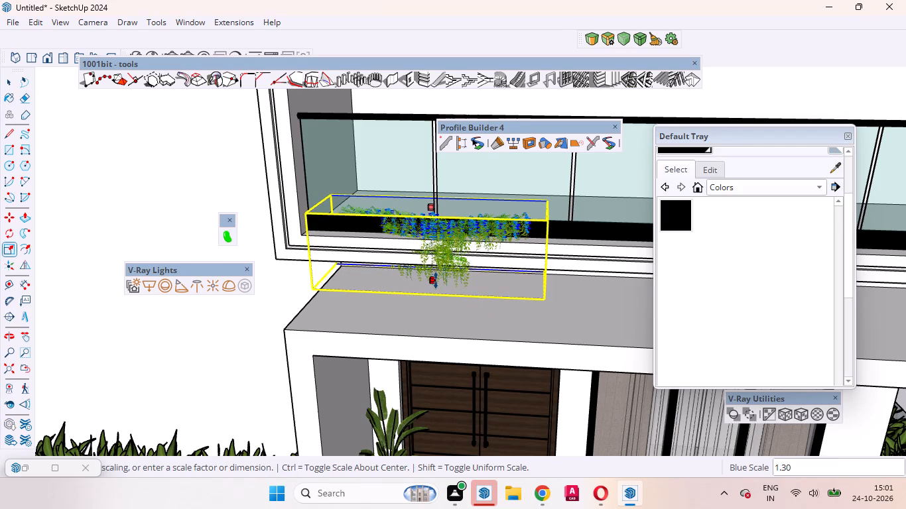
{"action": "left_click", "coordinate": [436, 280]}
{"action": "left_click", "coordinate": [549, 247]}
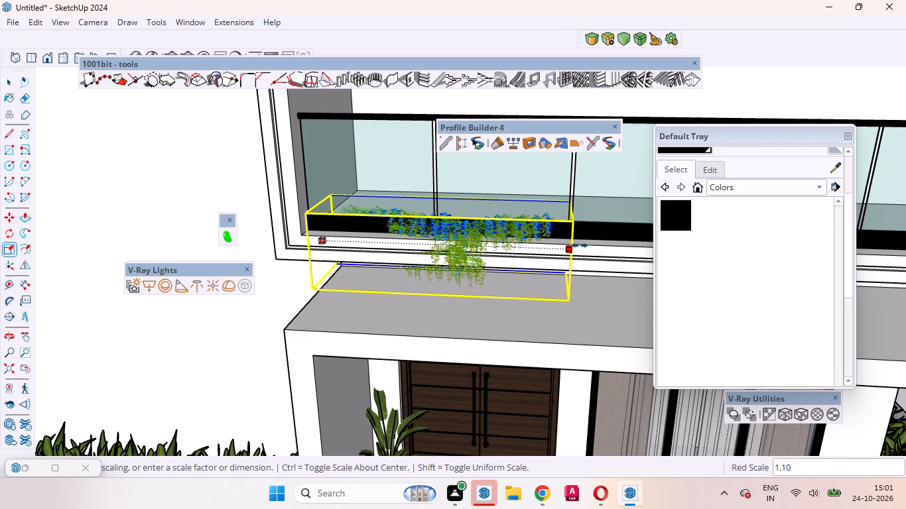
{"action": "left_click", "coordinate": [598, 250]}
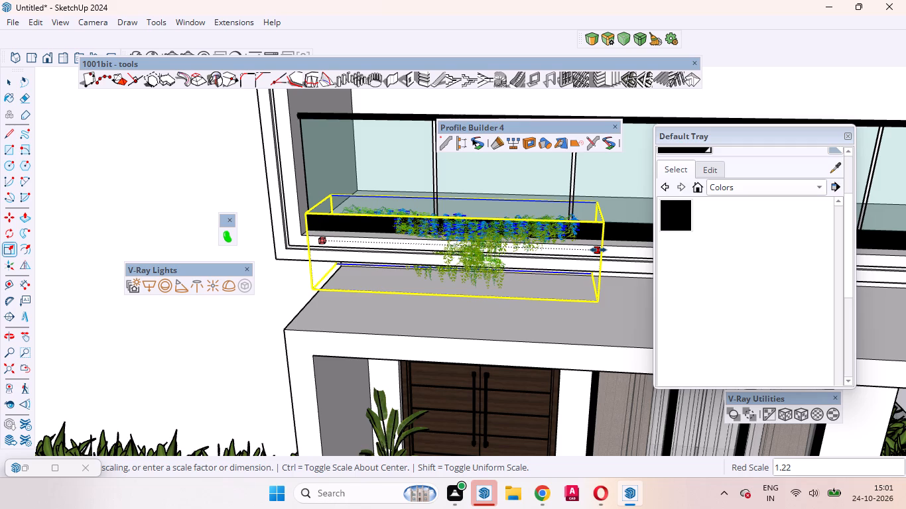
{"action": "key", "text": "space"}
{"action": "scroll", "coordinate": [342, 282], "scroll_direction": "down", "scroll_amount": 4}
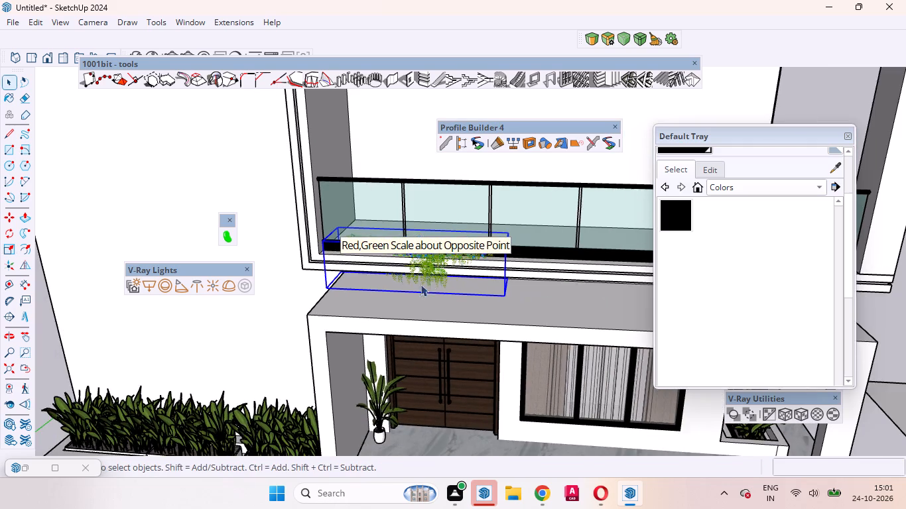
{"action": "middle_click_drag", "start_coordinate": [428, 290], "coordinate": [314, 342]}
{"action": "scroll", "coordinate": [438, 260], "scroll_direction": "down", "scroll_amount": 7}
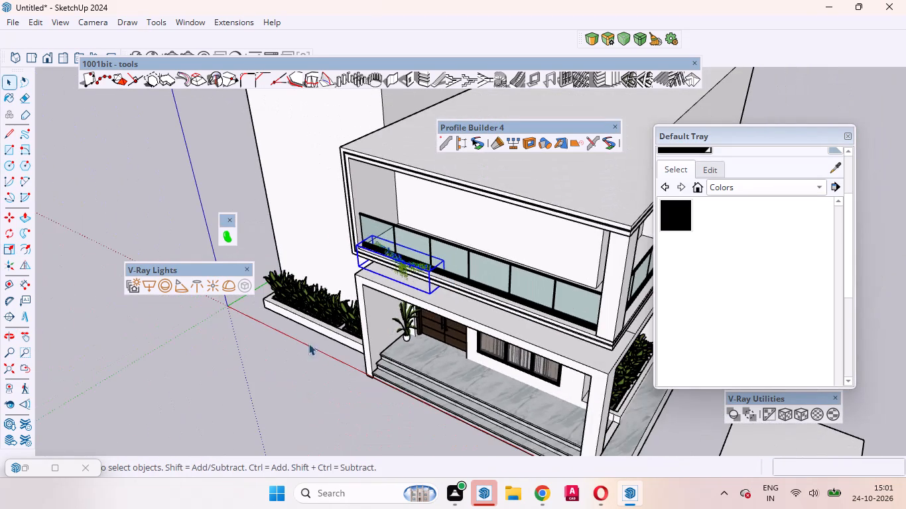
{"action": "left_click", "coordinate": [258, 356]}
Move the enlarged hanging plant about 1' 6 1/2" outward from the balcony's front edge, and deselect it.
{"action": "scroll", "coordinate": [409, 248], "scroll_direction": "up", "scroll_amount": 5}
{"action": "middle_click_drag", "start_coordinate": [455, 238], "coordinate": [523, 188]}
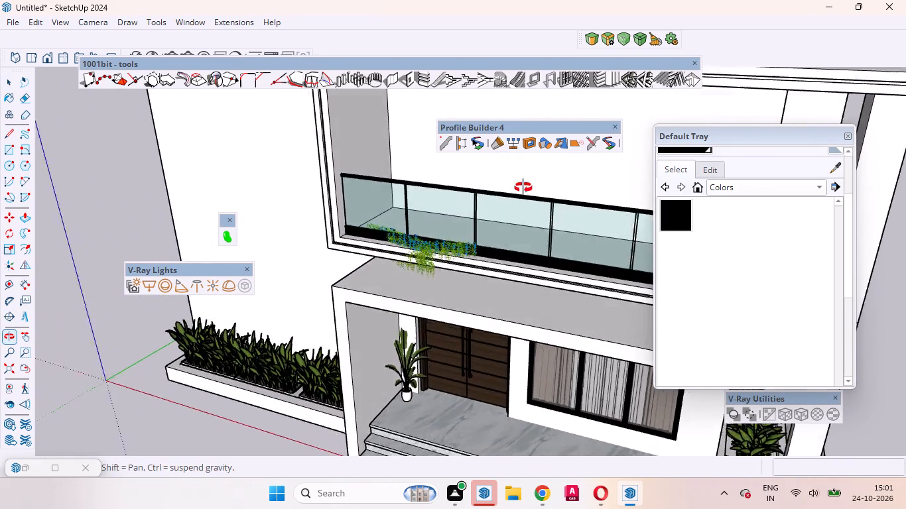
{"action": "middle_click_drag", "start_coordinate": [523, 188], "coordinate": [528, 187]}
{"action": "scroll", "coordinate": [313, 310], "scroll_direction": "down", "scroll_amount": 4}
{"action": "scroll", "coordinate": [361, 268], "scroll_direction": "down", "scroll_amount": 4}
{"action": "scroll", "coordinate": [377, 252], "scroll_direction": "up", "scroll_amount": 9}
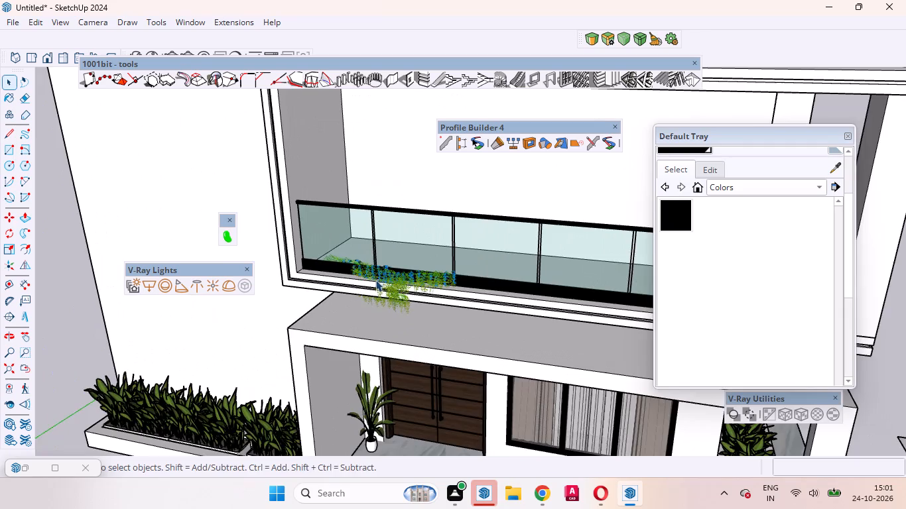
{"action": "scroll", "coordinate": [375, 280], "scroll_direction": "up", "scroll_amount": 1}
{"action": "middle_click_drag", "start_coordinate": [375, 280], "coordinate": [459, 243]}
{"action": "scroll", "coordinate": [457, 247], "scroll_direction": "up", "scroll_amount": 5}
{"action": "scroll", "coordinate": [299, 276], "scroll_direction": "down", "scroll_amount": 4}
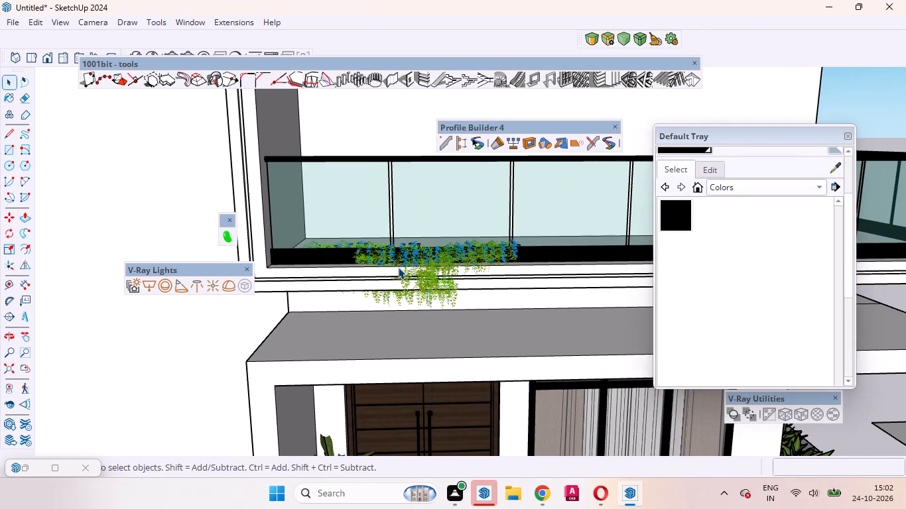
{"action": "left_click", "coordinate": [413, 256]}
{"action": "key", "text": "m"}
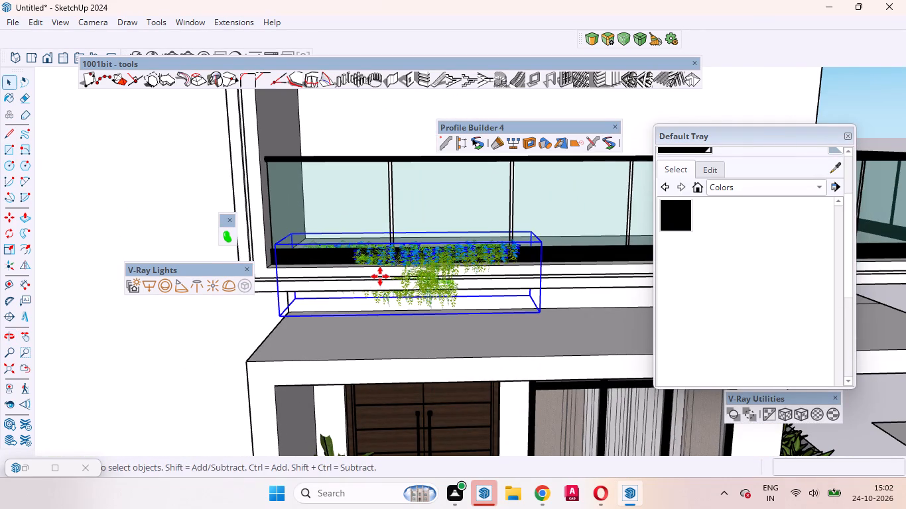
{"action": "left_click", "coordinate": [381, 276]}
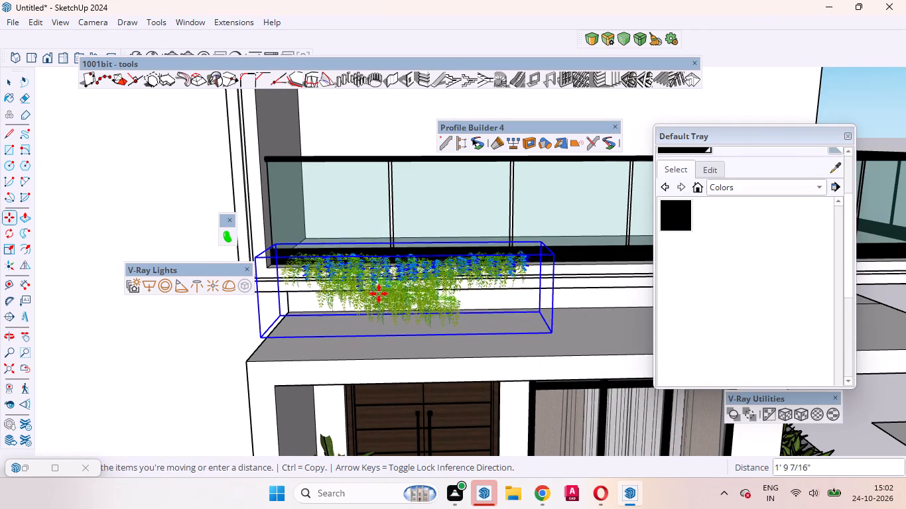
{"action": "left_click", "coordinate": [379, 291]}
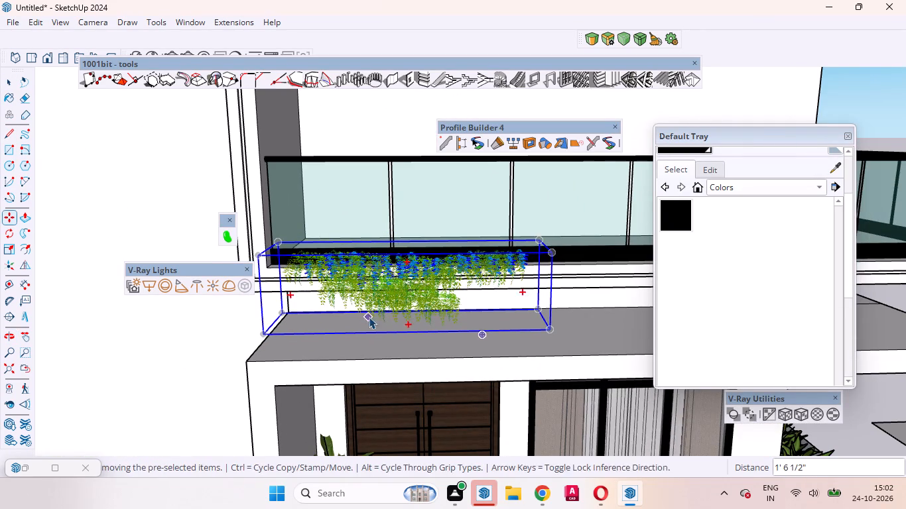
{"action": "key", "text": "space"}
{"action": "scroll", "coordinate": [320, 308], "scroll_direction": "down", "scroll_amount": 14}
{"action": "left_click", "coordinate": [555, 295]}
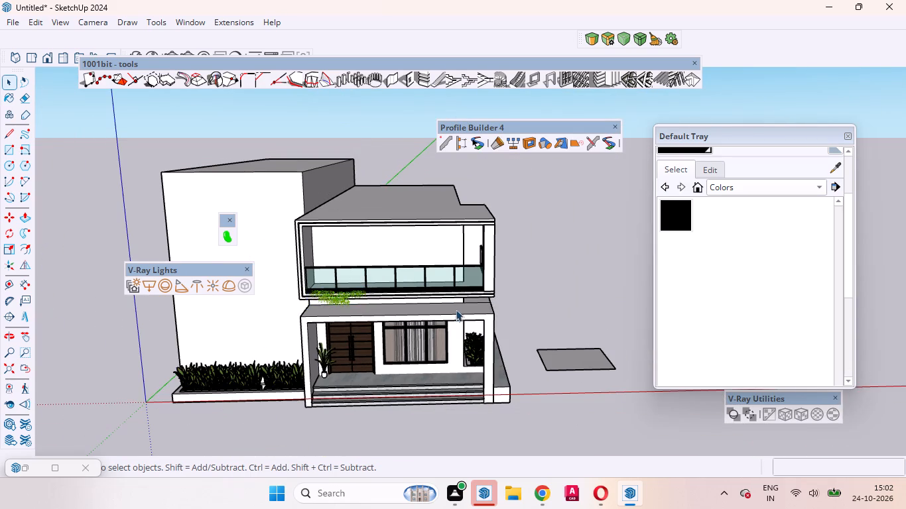
Delete the blue-flowered hanging plant from the front balcony's outer edge.
{"action": "middle_click_drag", "start_coordinate": [444, 313], "coordinate": [272, 284]}
{"action": "scroll", "coordinate": [286, 262], "scroll_direction": "up", "scroll_amount": 6}
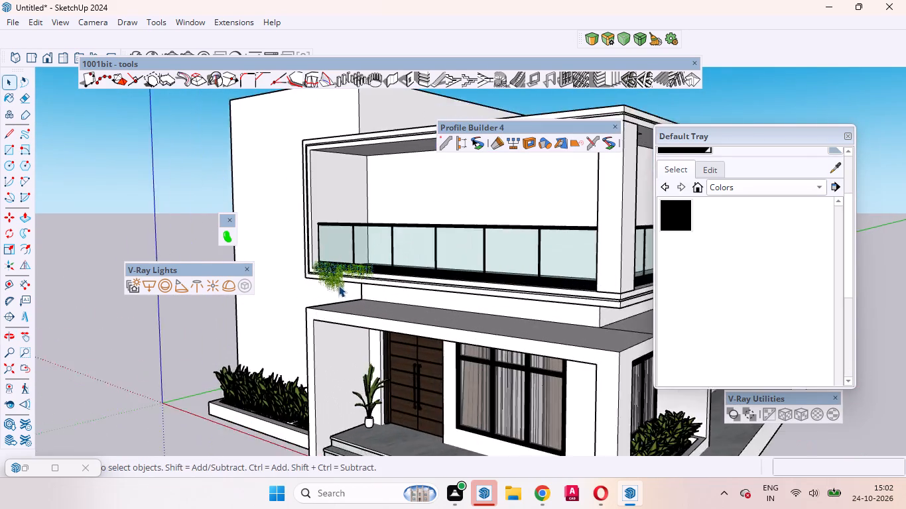
{"action": "scroll", "coordinate": [338, 285], "scroll_direction": "up", "scroll_amount": 2}
{"action": "middle_click_drag", "start_coordinate": [338, 288], "coordinate": [234, 320]}
{"action": "scroll", "coordinate": [310, 264], "scroll_direction": "up", "scroll_amount": 4}
{"action": "left_click", "coordinate": [324, 280]}
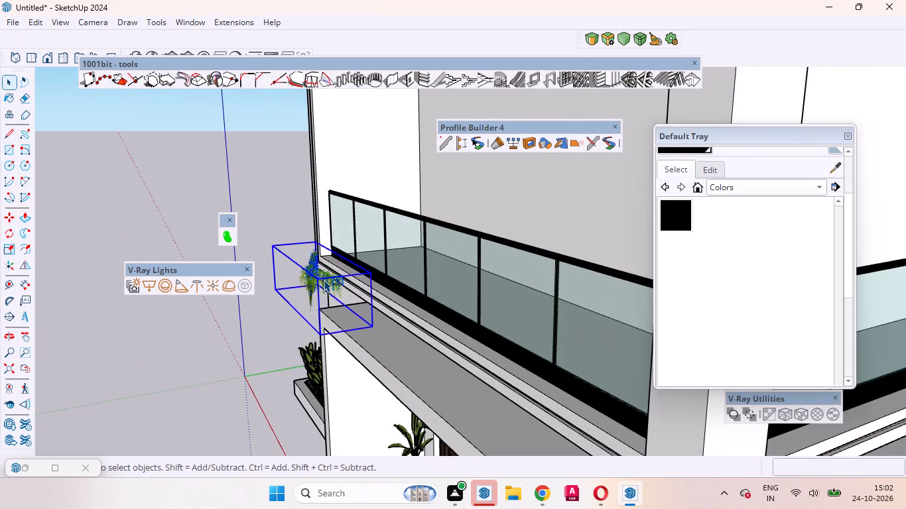
{"action": "key", "text": "Delete"}
Try to select the potted plant beside the wooden entrance doors on the porch.
{"action": "scroll", "coordinate": [322, 280], "scroll_direction": "down", "scroll_amount": 10}
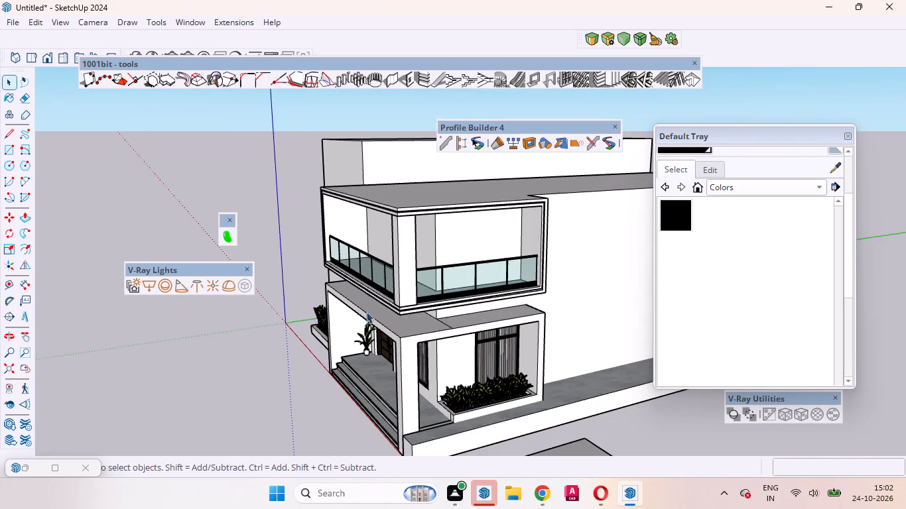
{"action": "scroll", "coordinate": [365, 328], "scroll_direction": "up", "scroll_amount": 1}
{"action": "middle_click_drag", "start_coordinate": [366, 331], "coordinate": [494, 304]}
{"action": "scroll", "coordinate": [425, 343], "scroll_direction": "up", "scroll_amount": 4}
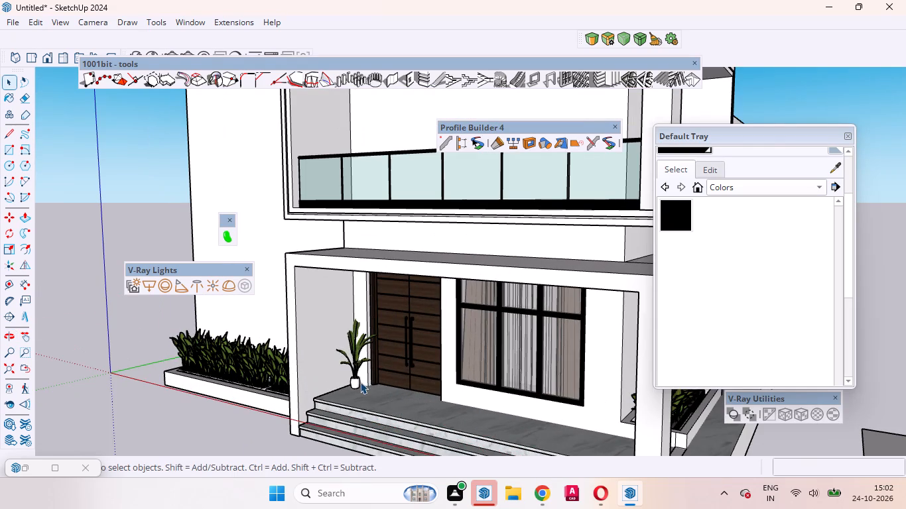
{"action": "left_click", "coordinate": [356, 378]}
{"action": "left_click", "coordinate": [358, 349]}
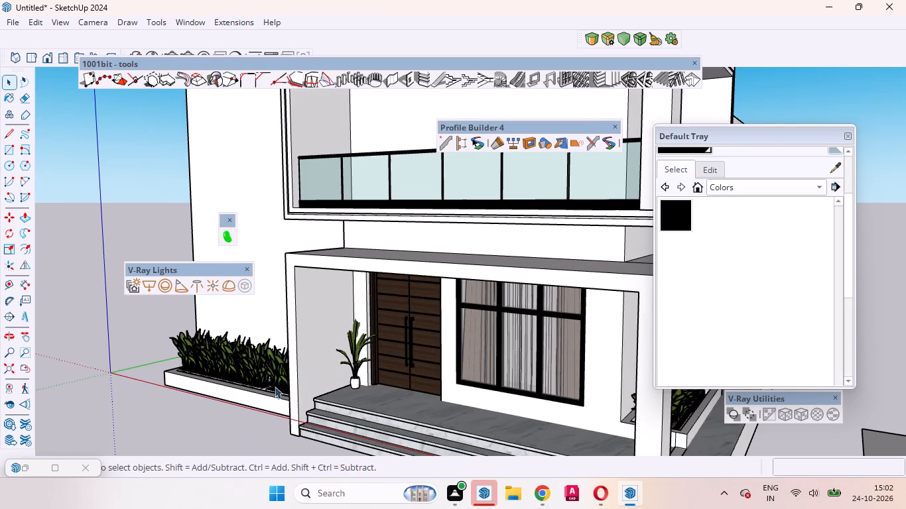
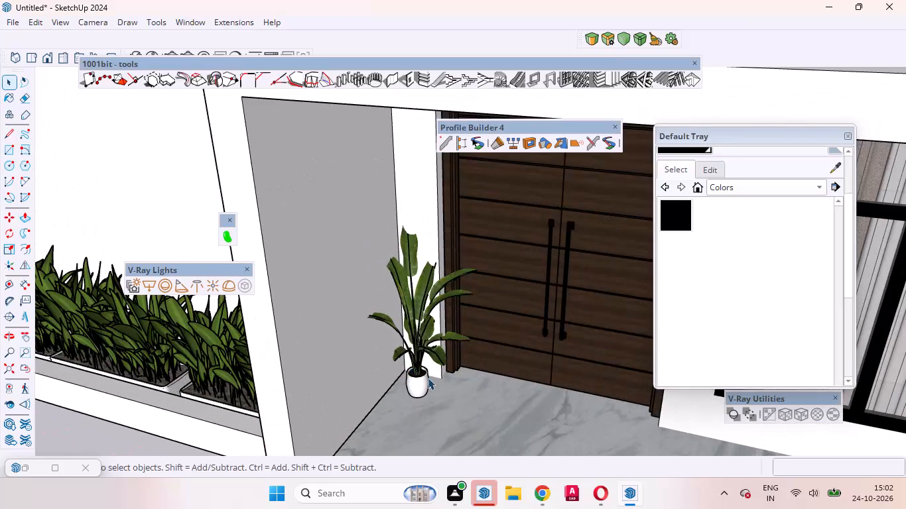
Copy the potted plant beside the entrance doors about 11' 8" up onto the balcony floor's corner, and deselect it.
{"action": "left_click", "coordinate": [424, 373]}
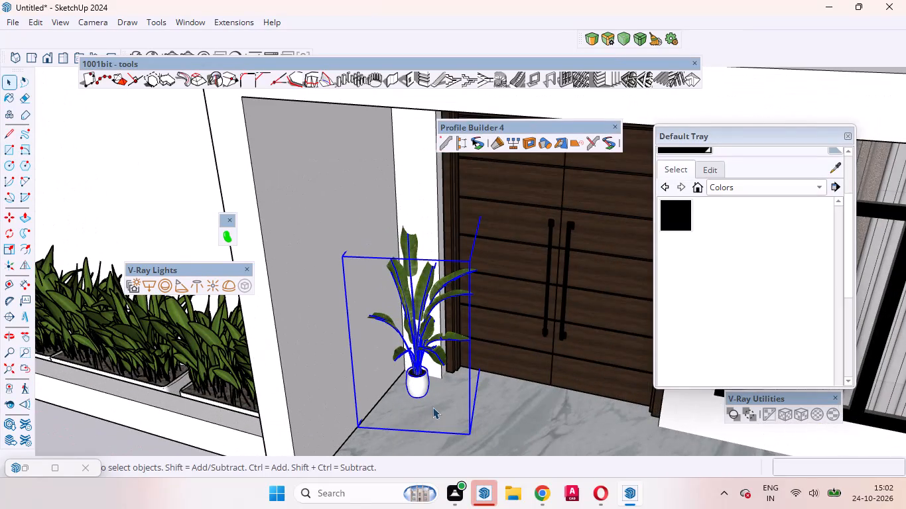
{"action": "key", "text": "m"}
{"action": "left_click", "coordinate": [432, 407]}
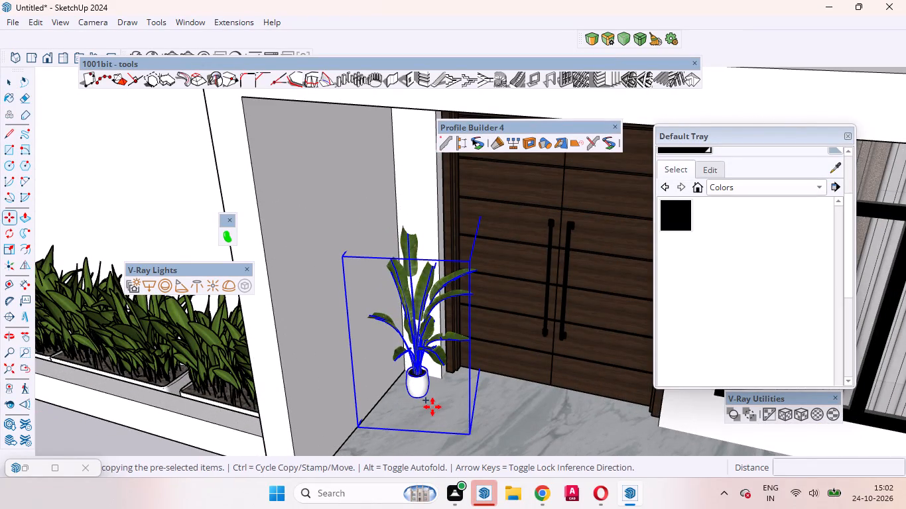
{"action": "scroll", "coordinate": [429, 398], "scroll_direction": "down", "scroll_amount": 13}
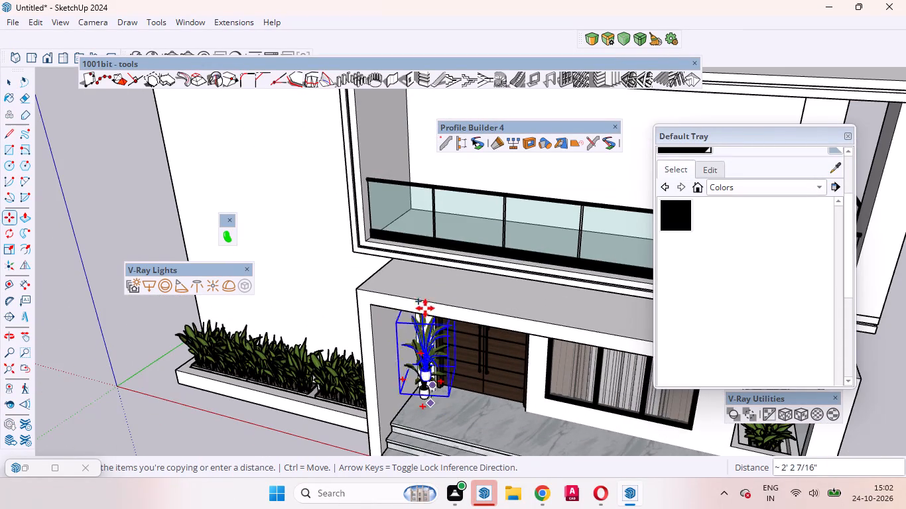
{"action": "middle_click_drag", "start_coordinate": [436, 213], "coordinate": [440, 302]}
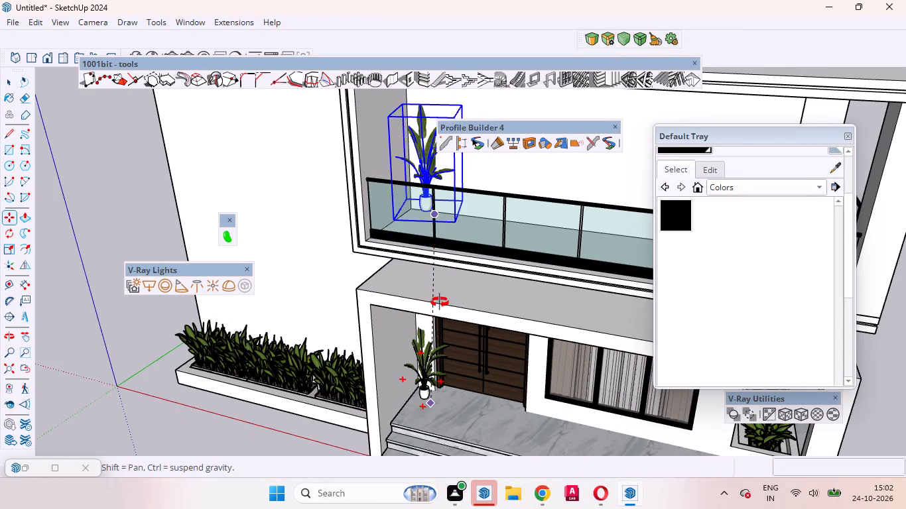
{"action": "middle_click_drag", "start_coordinate": [440, 302], "coordinate": [442, 361]}
{"action": "scroll", "coordinate": [433, 297], "scroll_direction": "up", "scroll_amount": 7}
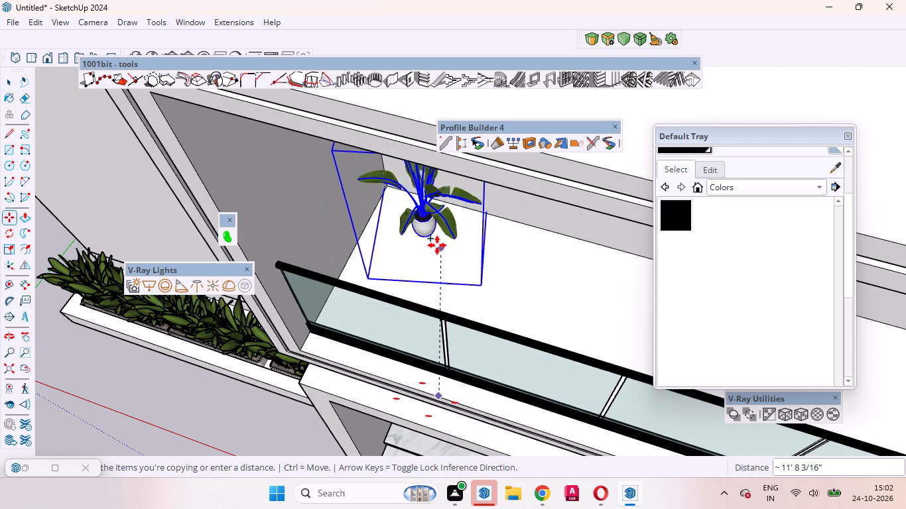
{"action": "left_click", "coordinate": [421, 234]}
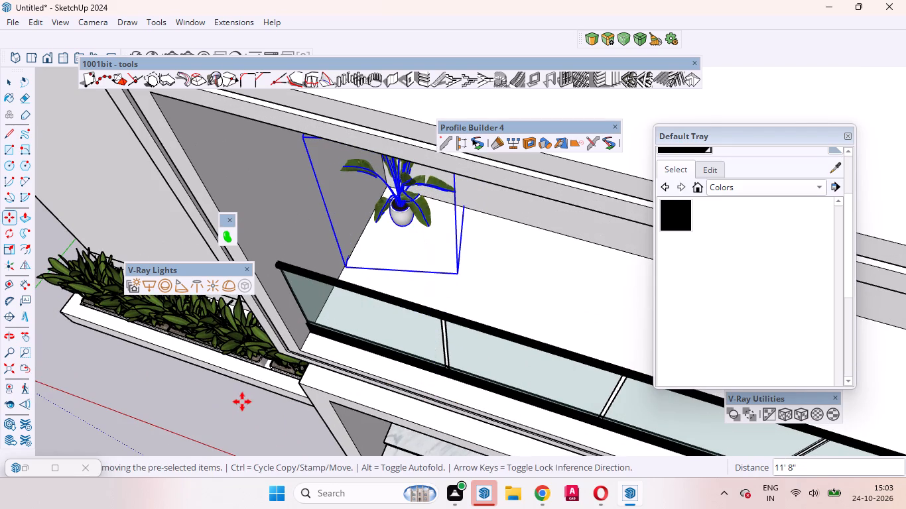
{"action": "key", "text": "space"}
{"action": "left_click", "coordinate": [231, 422]}
Examine the front facade with the potted plants on the balcony and porch from several angles.
{"action": "scroll", "coordinate": [321, 336], "scroll_direction": "down", "scroll_amount": 5}
{"action": "middle_click_drag", "start_coordinate": [327, 370], "coordinate": [337, 267]}
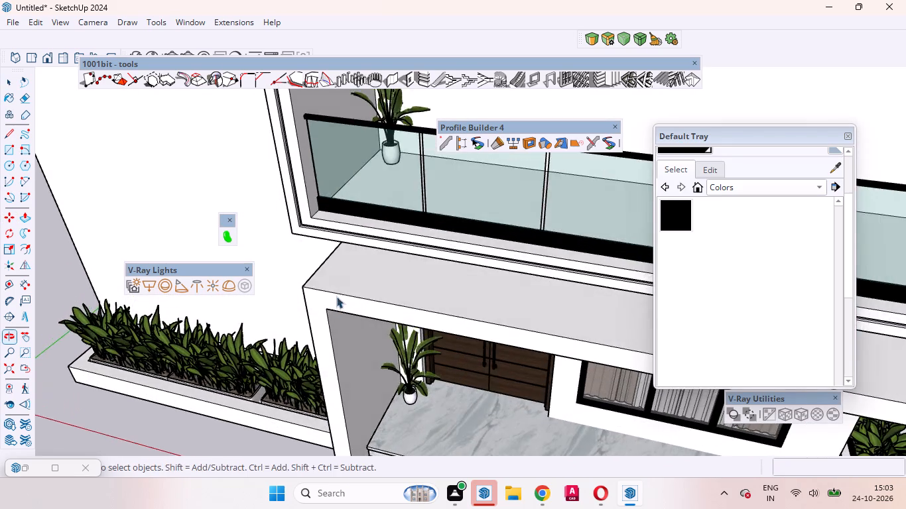
{"action": "scroll", "coordinate": [332, 313], "scroll_direction": "down", "scroll_amount": 9}
{"action": "middle_click_drag", "start_coordinate": [336, 334], "coordinate": [388, 234]}
{"action": "scroll", "coordinate": [388, 234], "scroll_direction": "up", "scroll_amount": 1}
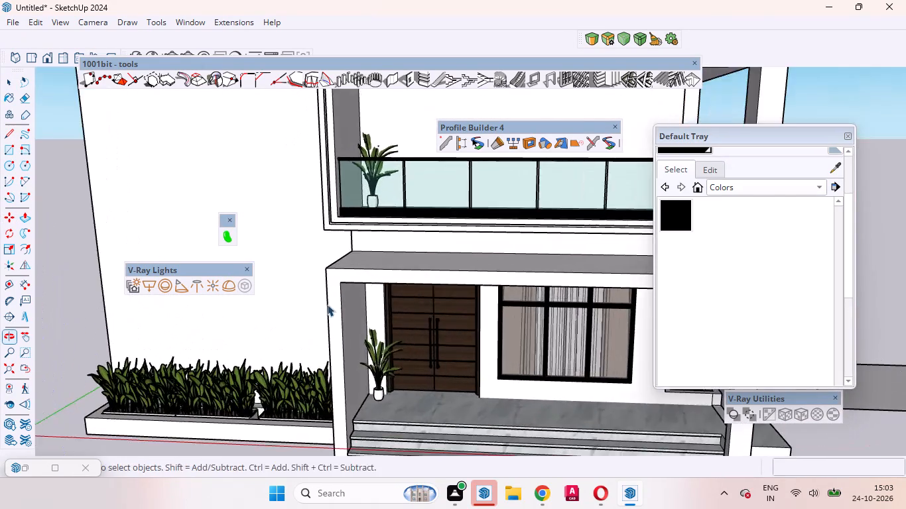
{"action": "scroll", "coordinate": [324, 306], "scroll_direction": "down", "scroll_amount": 9}
{"action": "scroll", "coordinate": [457, 243], "scroll_direction": "up", "scroll_amount": 4}
{"action": "middle_click_drag", "start_coordinate": [417, 269], "coordinate": [442, 233]}
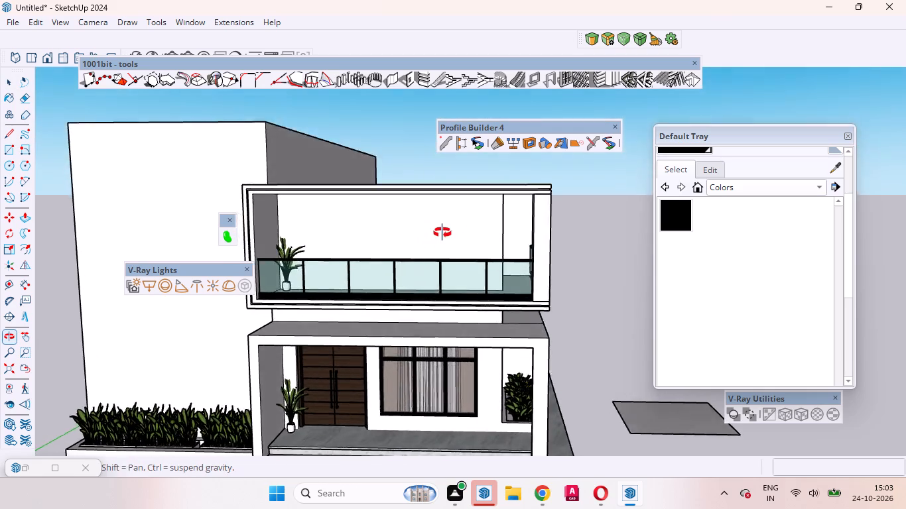
{"action": "middle_click_drag", "start_coordinate": [442, 233], "coordinate": [482, 222]}
{"action": "scroll", "coordinate": [442, 343], "scroll_direction": "up", "scroll_amount": 3}
{"action": "middle_click_drag", "start_coordinate": [437, 355], "coordinate": [385, 302]}
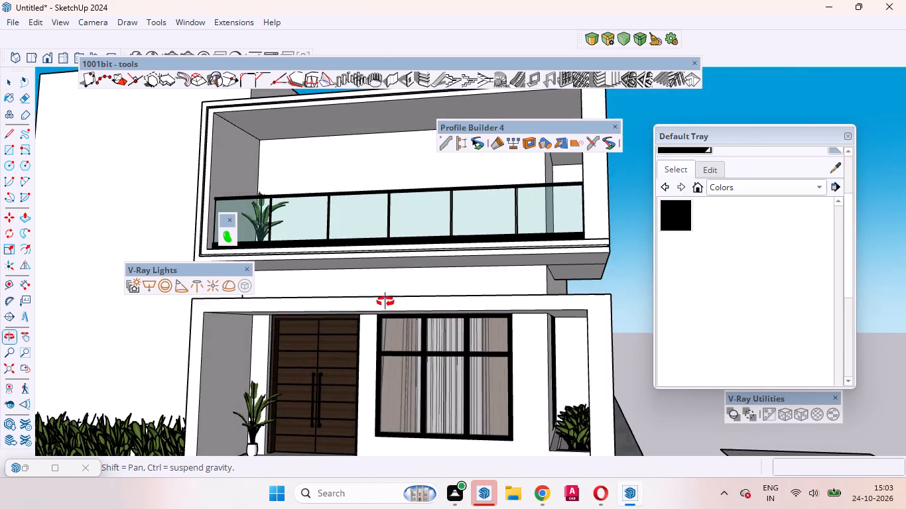
{"action": "middle_click_drag", "start_coordinate": [385, 302], "coordinate": [446, 449]}
{"action": "scroll", "coordinate": [417, 251], "scroll_direction": "down", "scroll_amount": 4}
{"action": "scroll", "coordinate": [351, 233], "scroll_direction": "up", "scroll_amount": 1}
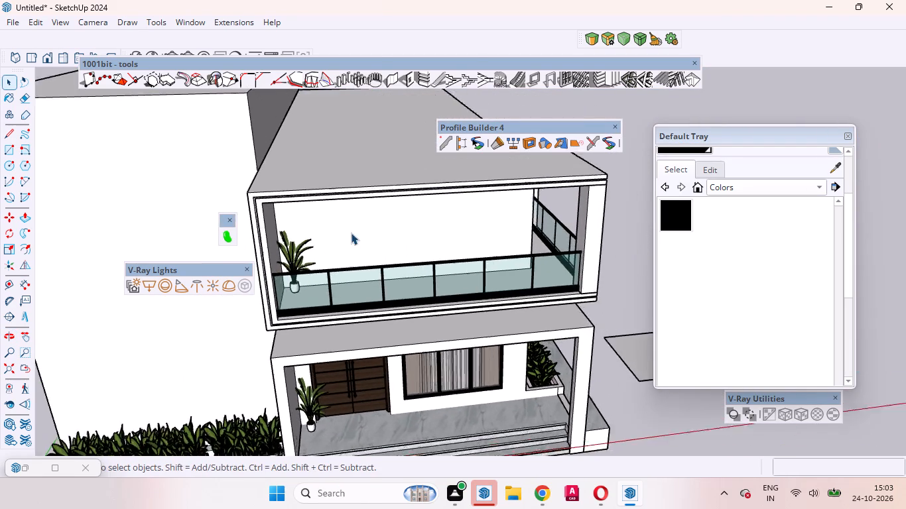
{"action": "scroll", "coordinate": [351, 233], "scroll_direction": "up", "scroll_amount": 2}
{"action": "middle_click_drag", "start_coordinate": [363, 251], "coordinate": [328, 225]}
{"action": "scroll", "coordinate": [437, 247], "scroll_direction": "down", "scroll_amount": 3}
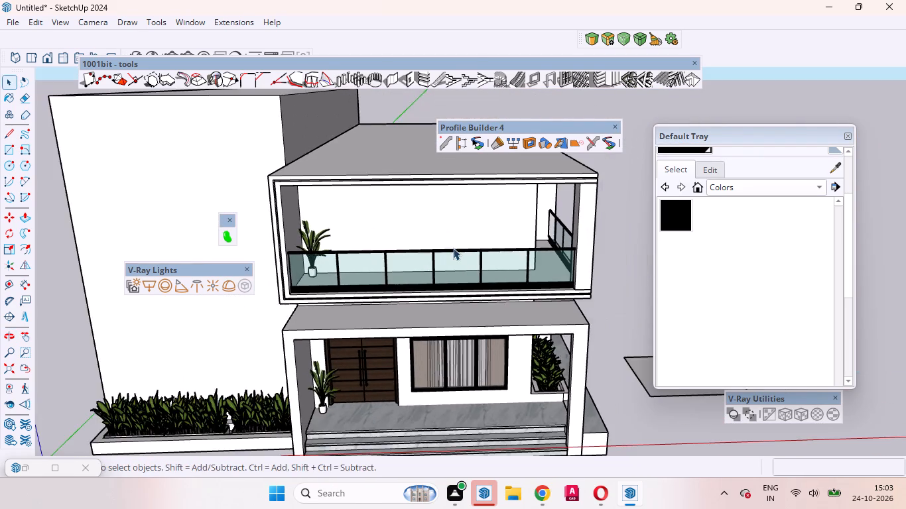
Open the house group for editing at the ground-floor side window.
{"action": "middle_click_drag", "start_coordinate": [450, 248], "coordinate": [86, 223]}
{"action": "scroll", "coordinate": [529, 218], "scroll_direction": "up", "scroll_amount": 4}
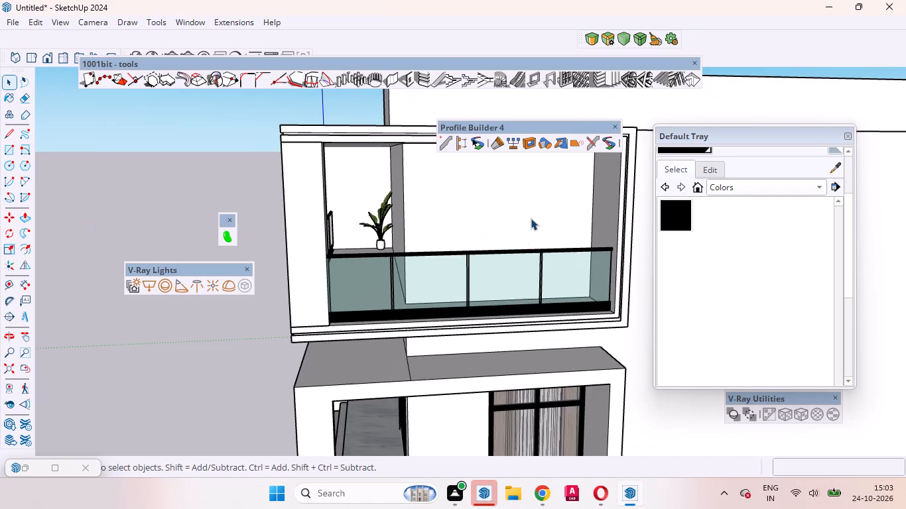
{"action": "scroll", "coordinate": [509, 242], "scroll_direction": "down", "scroll_amount": 4}
{"action": "scroll", "coordinate": [541, 361], "scroll_direction": "up", "scroll_amount": 12}
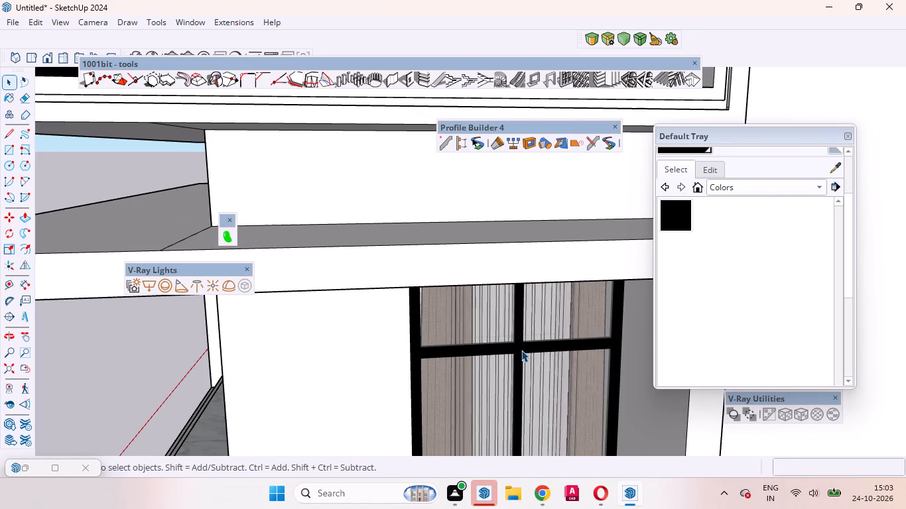
{"action": "left_click", "coordinate": [521, 350]}
{"action": "scroll", "coordinate": [515, 304], "scroll_direction": "down", "scroll_amount": 4}
{"action": "double_click", "coordinate": [518, 337]}
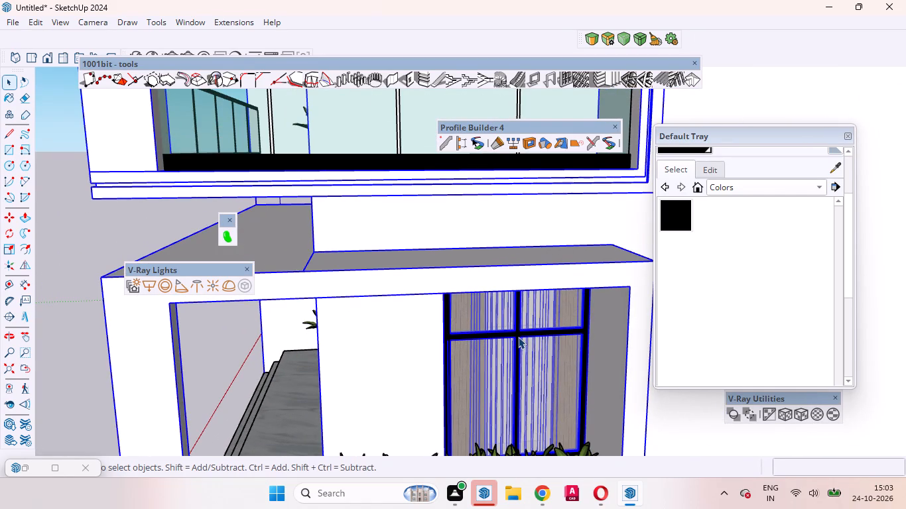
Copy the ground-floor side window's whole black frame 11' 9/16" straight up onto the balcony's inner wall, and deselect it.
{"action": "left_click", "coordinate": [518, 336]}
{"action": "left_click", "coordinate": [521, 331]}
{"action": "left_click", "coordinate": [520, 336]}
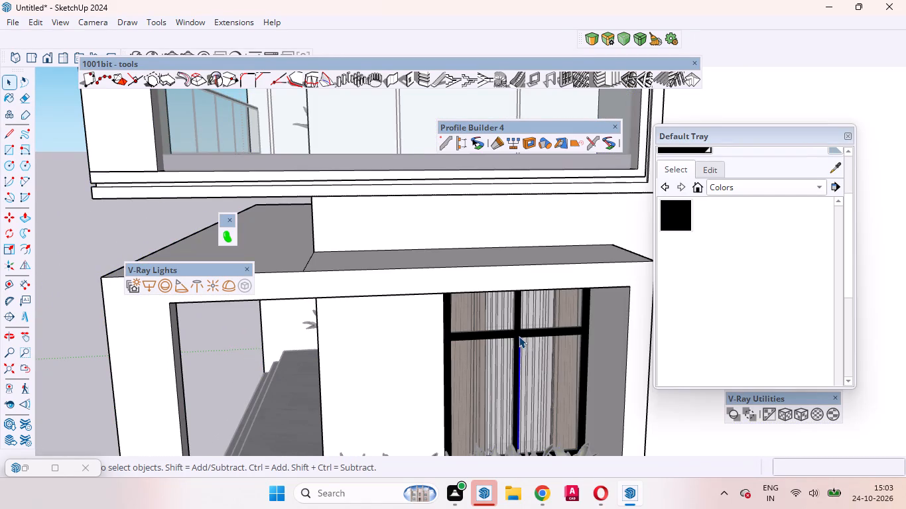
{"action": "left_click", "coordinate": [519, 332]}
{"action": "double_click", "coordinate": [518, 332]}
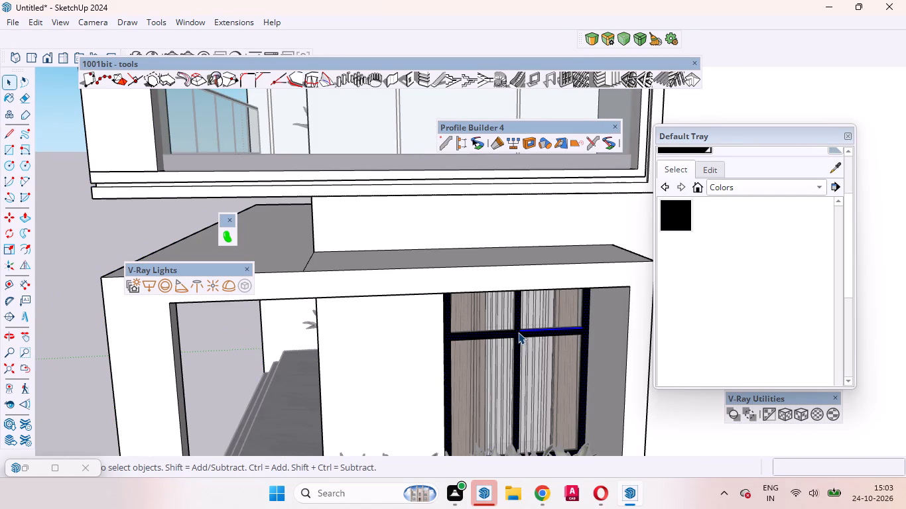
{"action": "left_click", "coordinate": [517, 333]}
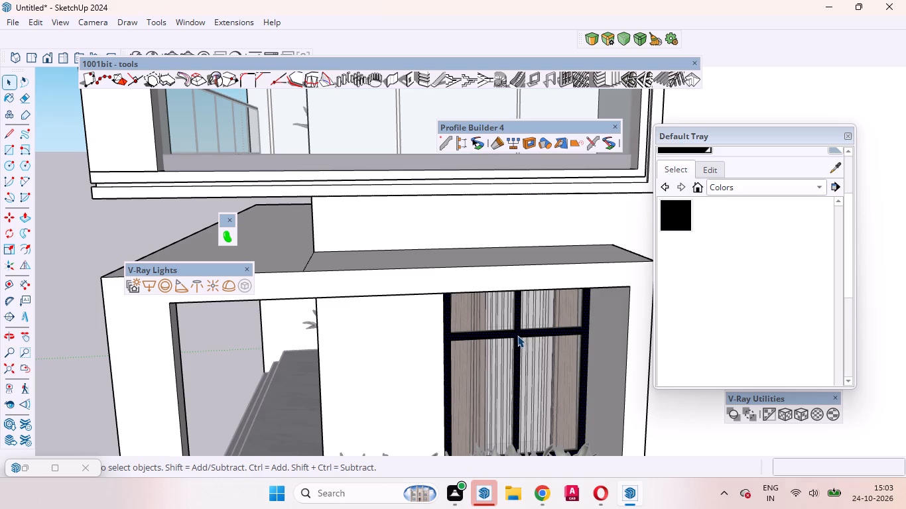
{"action": "key", "text": "m"}
{"action": "left_click", "coordinate": [520, 337]}
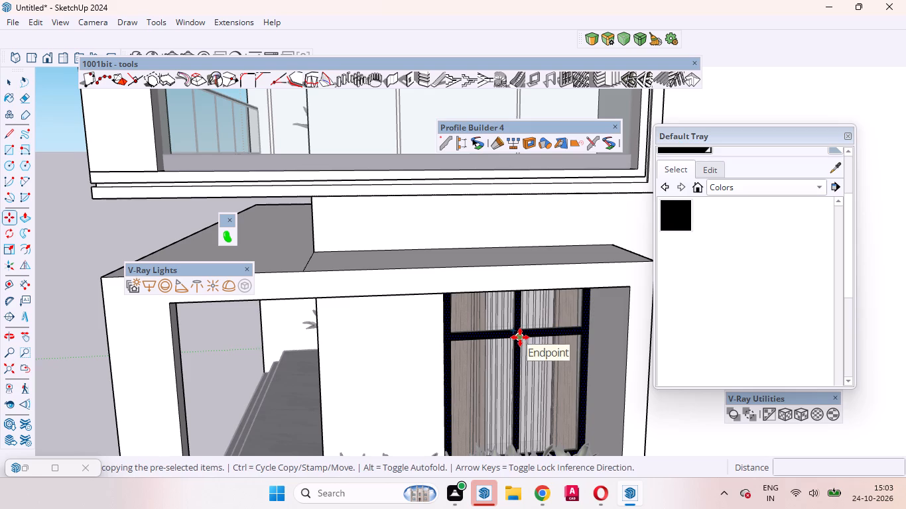
{"action": "scroll", "coordinate": [515, 277], "scroll_direction": "down", "scroll_amount": 5}
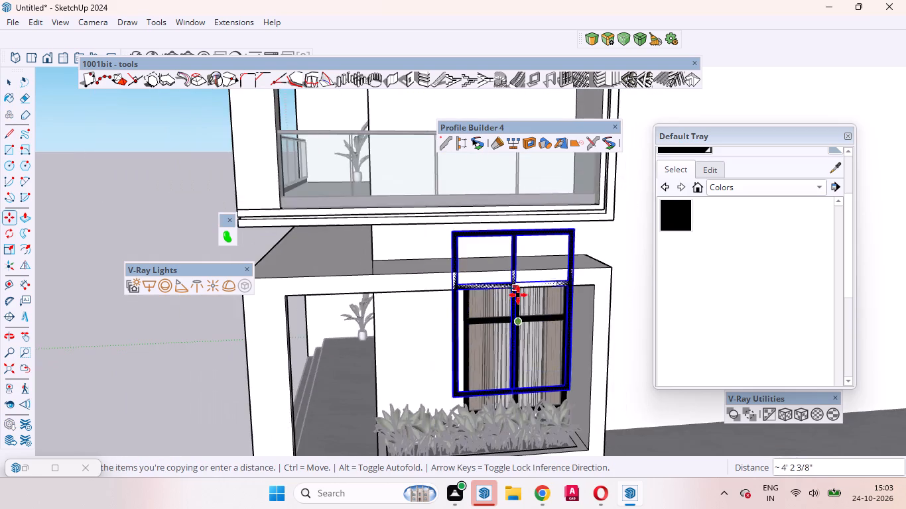
{"action": "scroll", "coordinate": [518, 295], "scroll_direction": "down", "scroll_amount": 7}
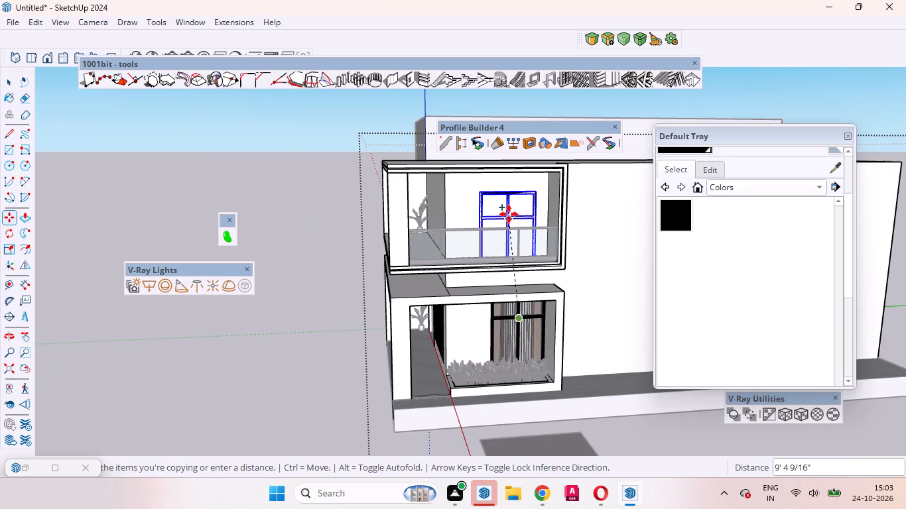
{"action": "scroll", "coordinate": [514, 206], "scroll_direction": "up", "scroll_amount": 7}
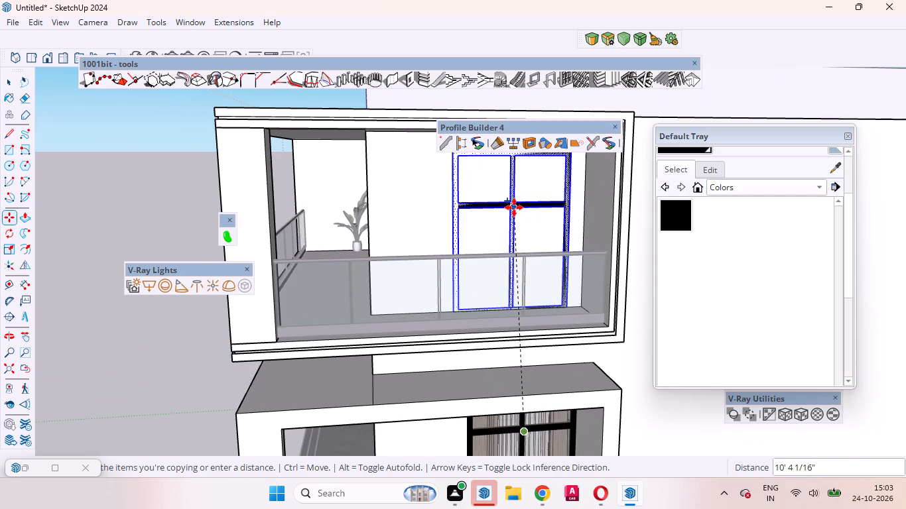
{"action": "key", "text": "Up"}
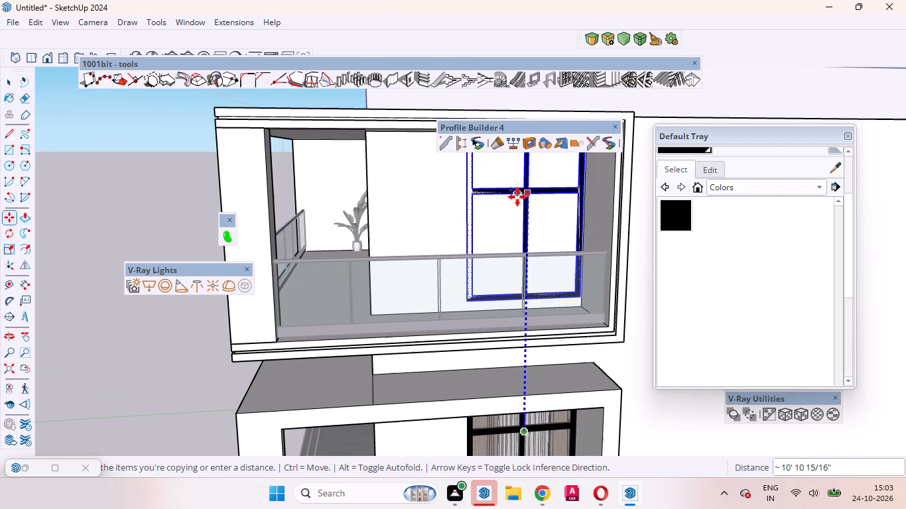
{"action": "left_click_drag", "start_coordinate": [513, 127], "coordinate": [456, 131]}
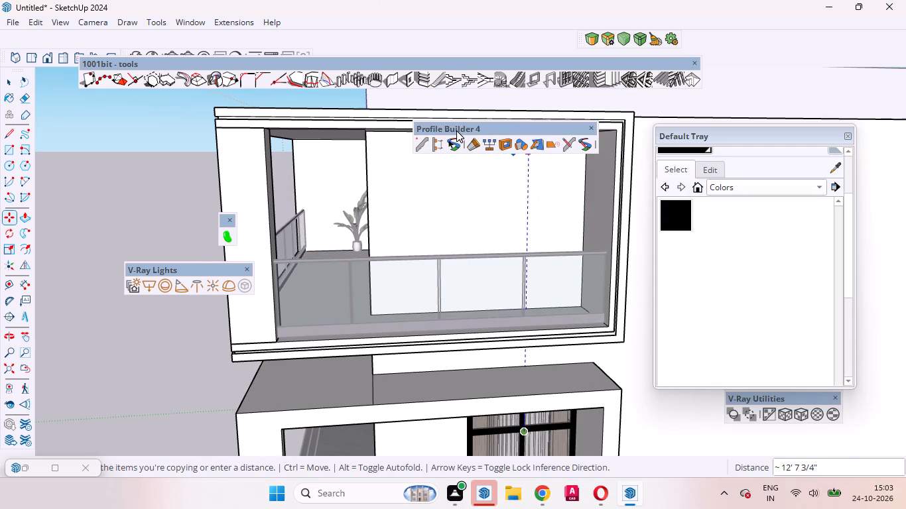
{"action": "left_click_drag", "start_coordinate": [456, 131], "coordinate": [25, 178]}
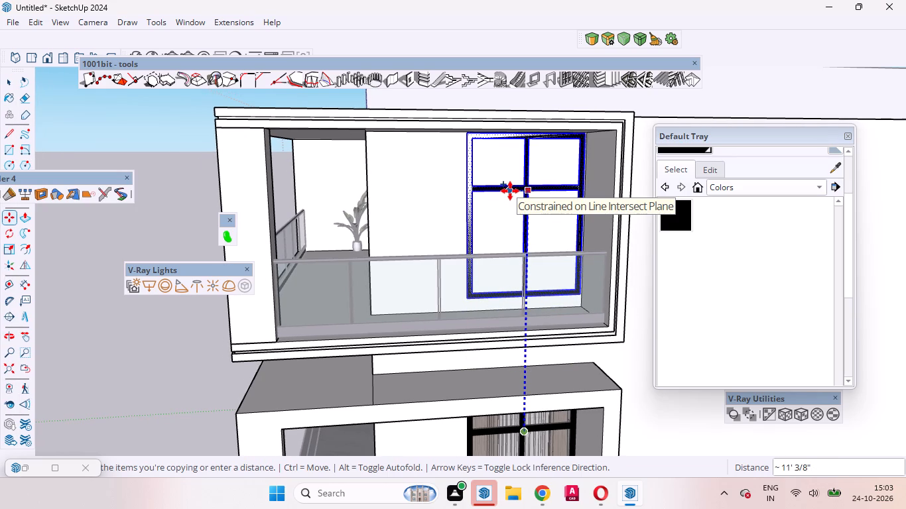
{"action": "key", "text": "Up"}
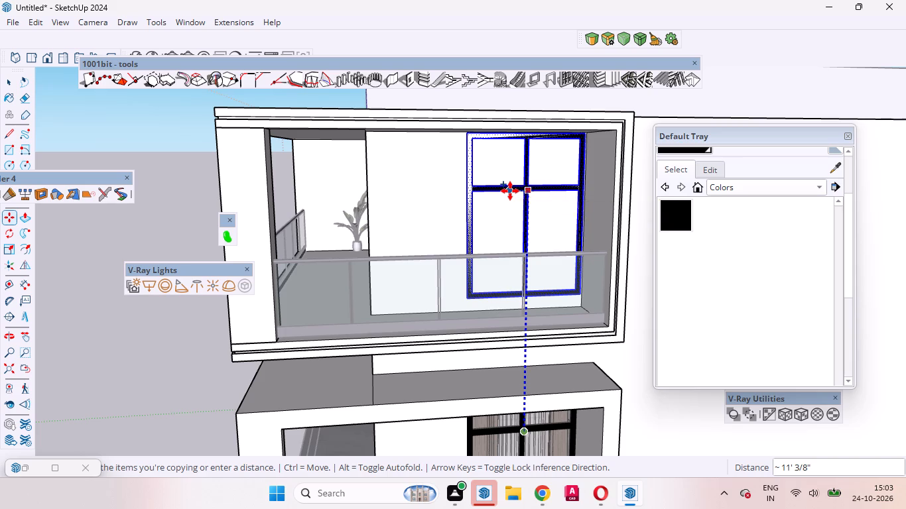
{"action": "key", "text": "Up"}
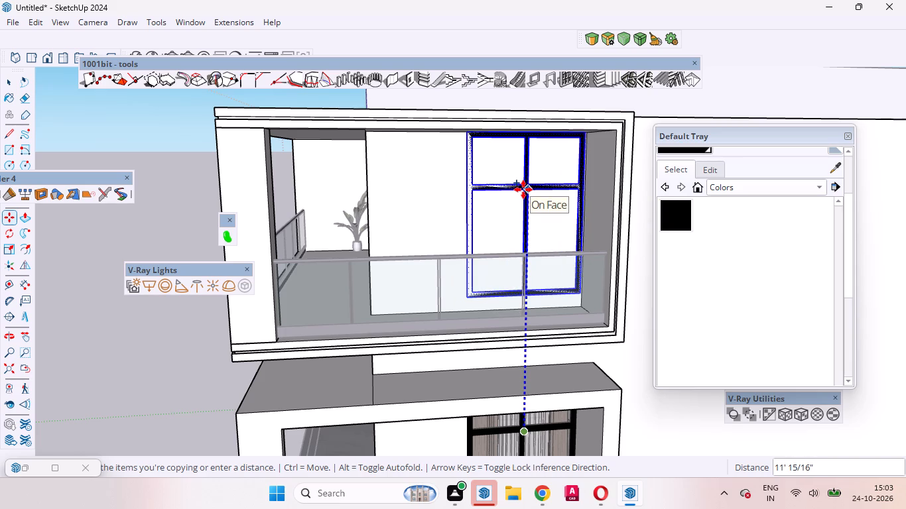
{"action": "left_click", "coordinate": [526, 190]}
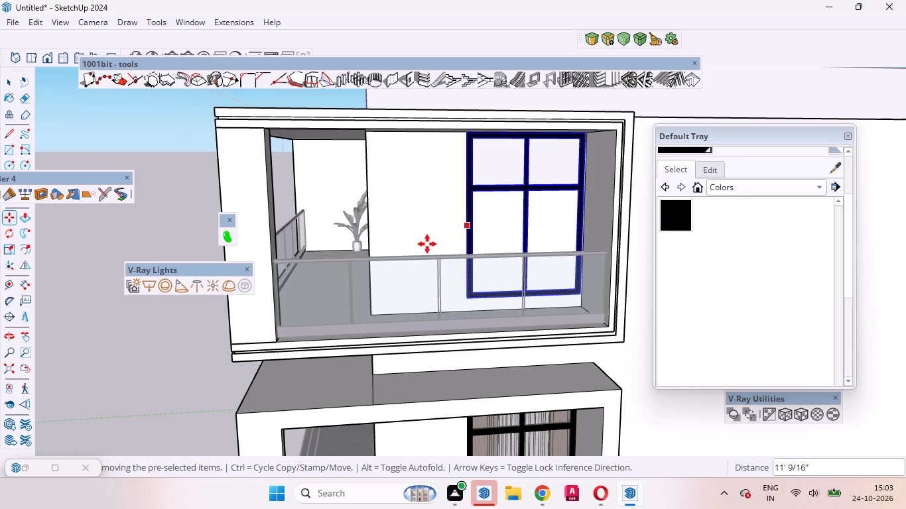
{"action": "key", "text": "space"}
{"action": "left_click", "coordinate": [121, 188]}
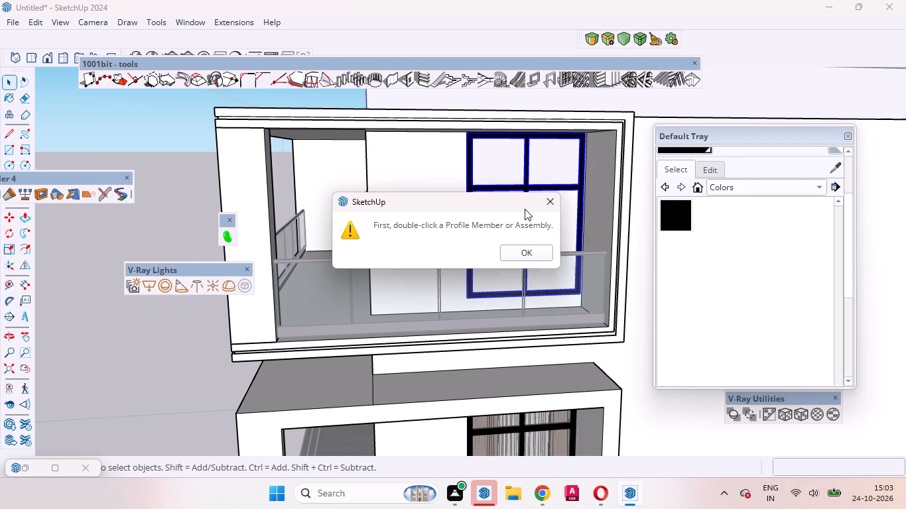
{"action": "left_click", "coordinate": [546, 204]}
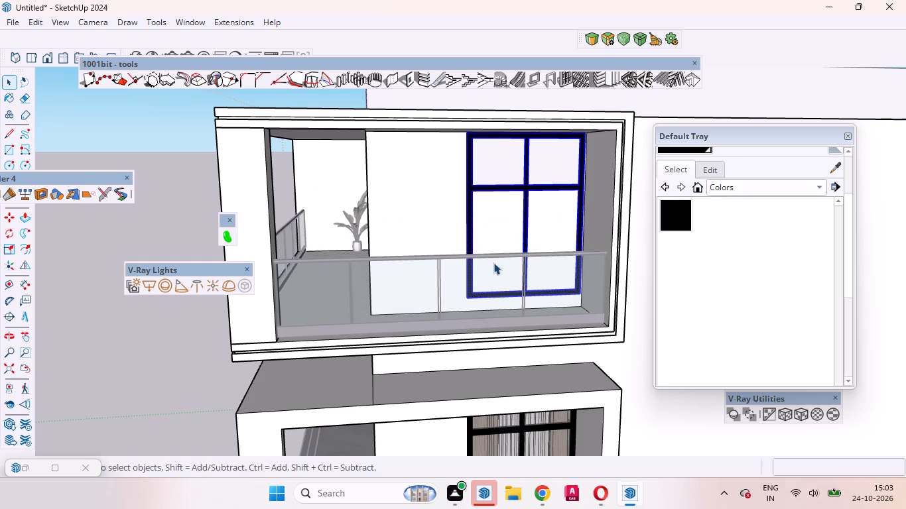
{"action": "left_click", "coordinate": [184, 218]}
Undo the copy of the black window frame on the balcony's inner side wall.
{"action": "middle_click_drag", "start_coordinate": [382, 239], "coordinate": [483, 353]}
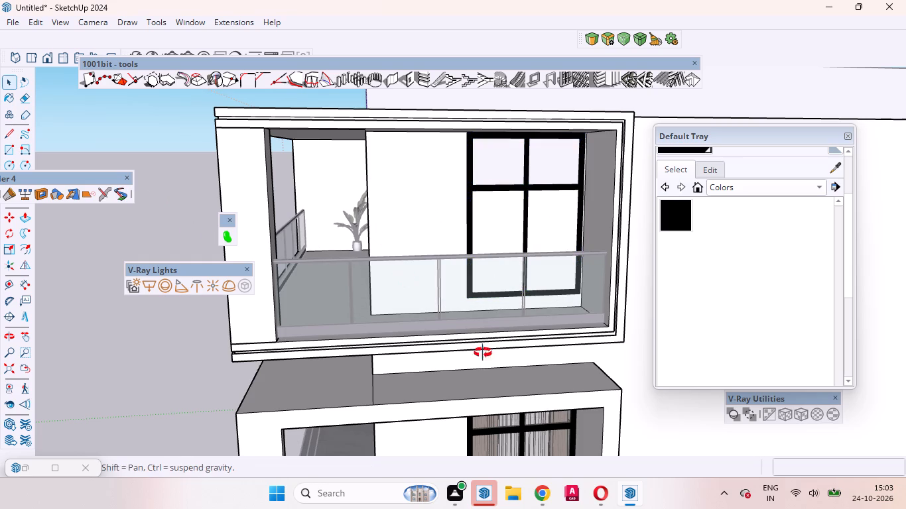
{"action": "middle_click_drag", "start_coordinate": [483, 353], "coordinate": [664, 391]}
{"action": "scroll", "coordinate": [482, 283], "scroll_direction": "down", "scroll_amount": 9}
{"action": "scroll", "coordinate": [560, 290], "scroll_direction": "up", "scroll_amount": 5}
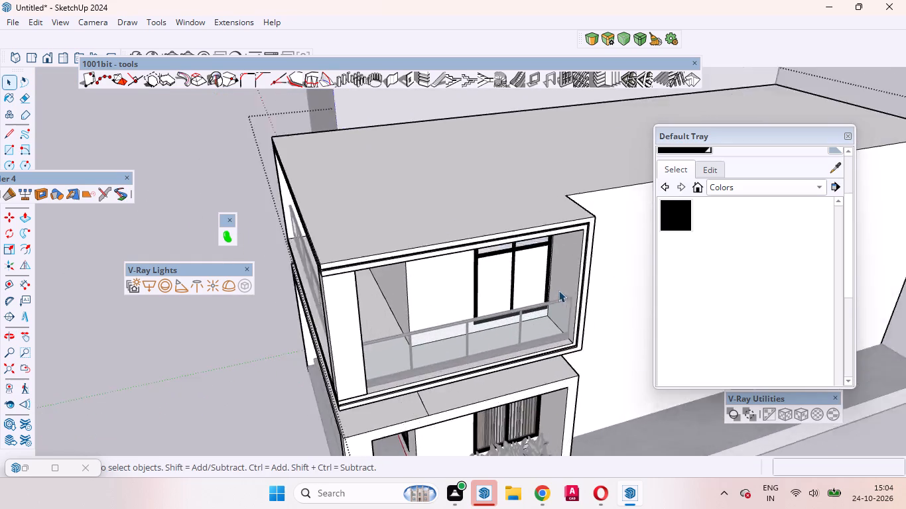
{"action": "scroll", "coordinate": [558, 290], "scroll_direction": "up", "scroll_amount": 4}
{"action": "middle_click_drag", "start_coordinate": [509, 298], "coordinate": [530, 302]}
{"action": "scroll", "coordinate": [509, 298], "scroll_direction": "up", "scroll_amount": 4}
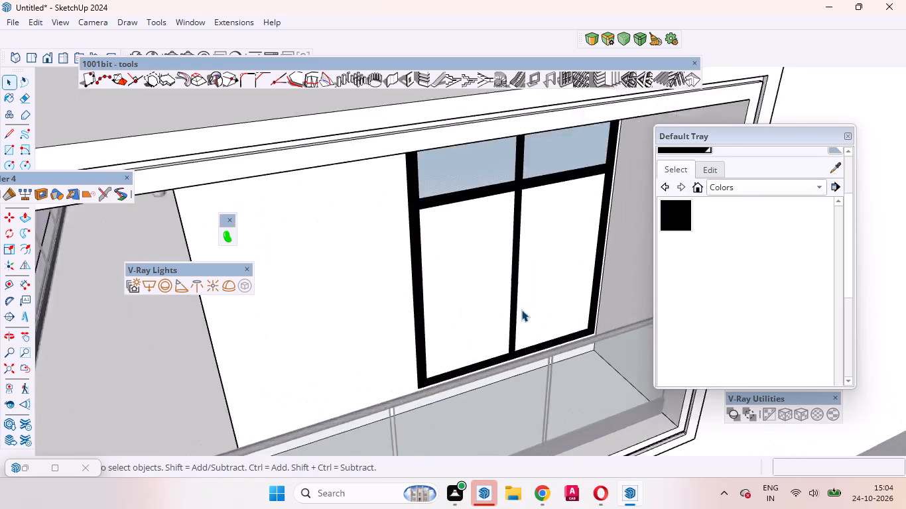
{"action": "scroll", "coordinate": [521, 310], "scroll_direction": "up", "scroll_amount": 9}
{"action": "scroll", "coordinate": [482, 362], "scroll_direction": "down", "scroll_amount": 12}
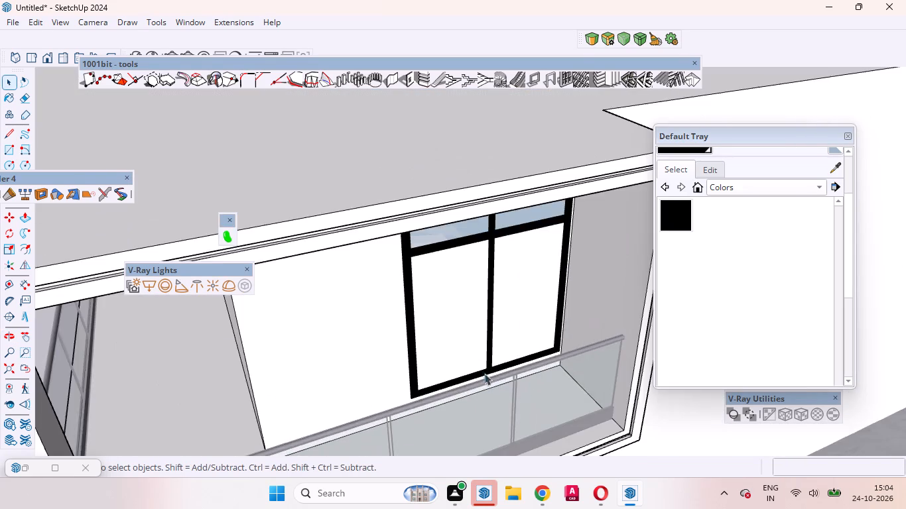
{"action": "middle_click_drag", "start_coordinate": [480, 361], "coordinate": [449, 315]}
{"action": "left_click", "coordinate": [394, 214]}
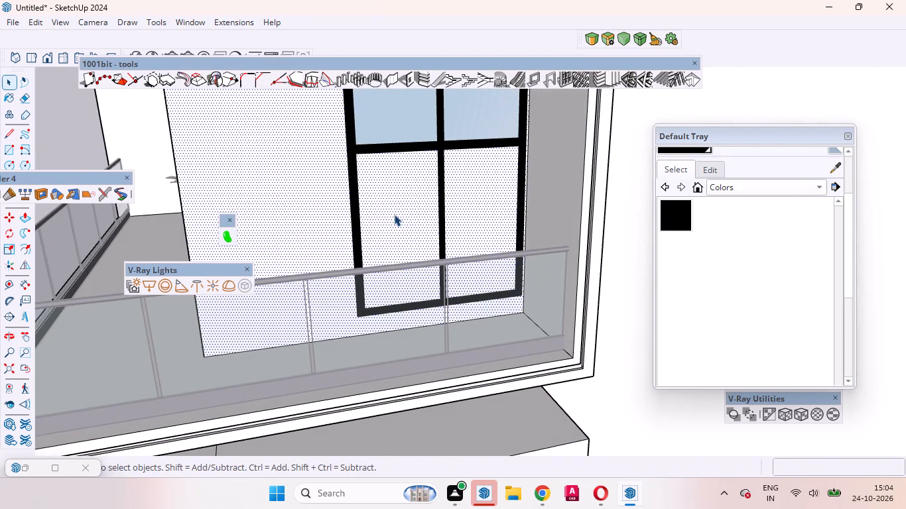
{"action": "double_click", "coordinate": [394, 214]}
{"action": "left_click", "coordinate": [426, 225]}
{"action": "scroll", "coordinate": [438, 205], "scroll_direction": "down", "scroll_amount": 9}
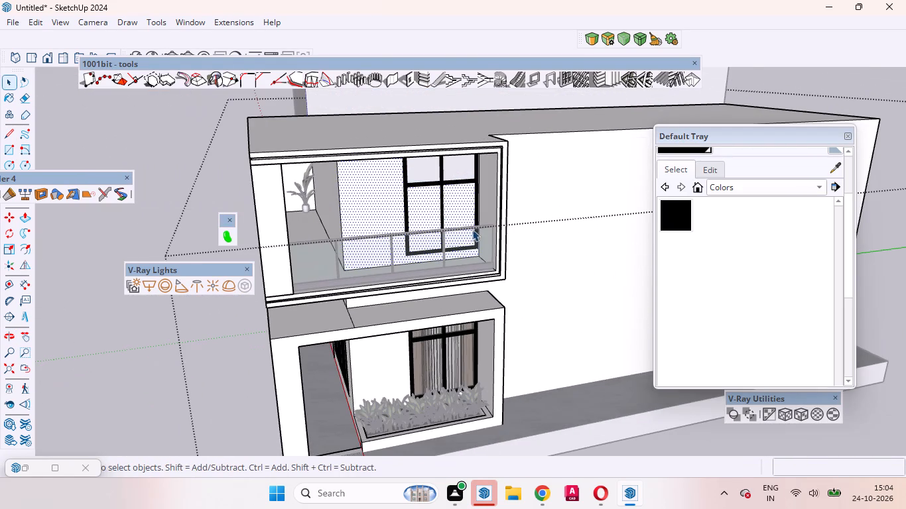
{"action": "key", "text": "ctrl+z"}
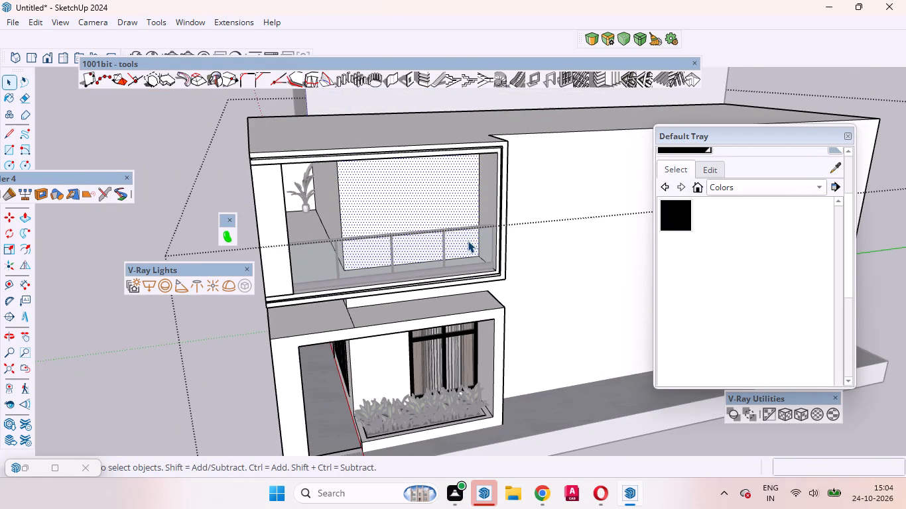
Draw a 7' 8" by 9' 4" rectangle corner to corner over the balcony's inner side wall face.
{"action": "scroll", "coordinate": [434, 366], "scroll_direction": "down", "scroll_amount": 3}
{"action": "scroll", "coordinate": [393, 164], "scroll_direction": "up", "scroll_amount": 8}
{"action": "middle_click_drag", "start_coordinate": [431, 278], "coordinate": [402, 275]}
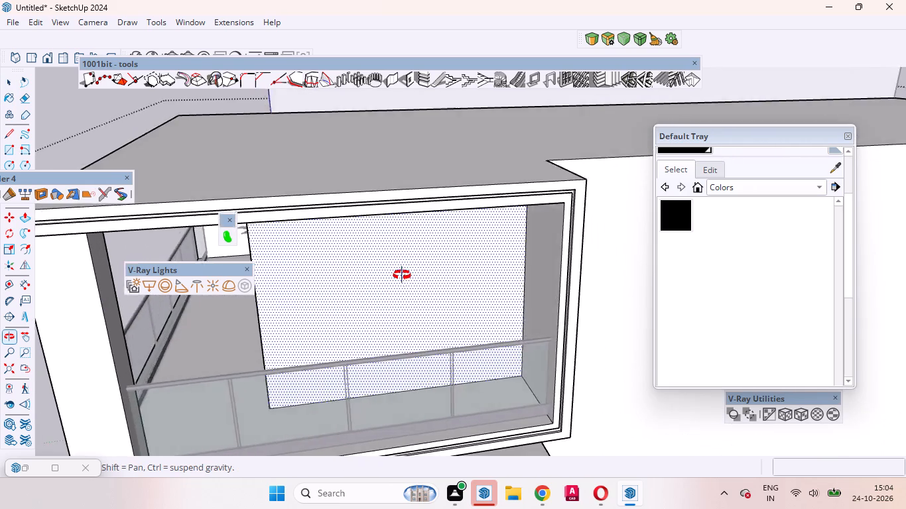
{"action": "middle_click_drag", "start_coordinate": [402, 275], "coordinate": [408, 227]}
{"action": "scroll", "coordinate": [407, 223], "scroll_direction": "up", "scroll_amount": 1}
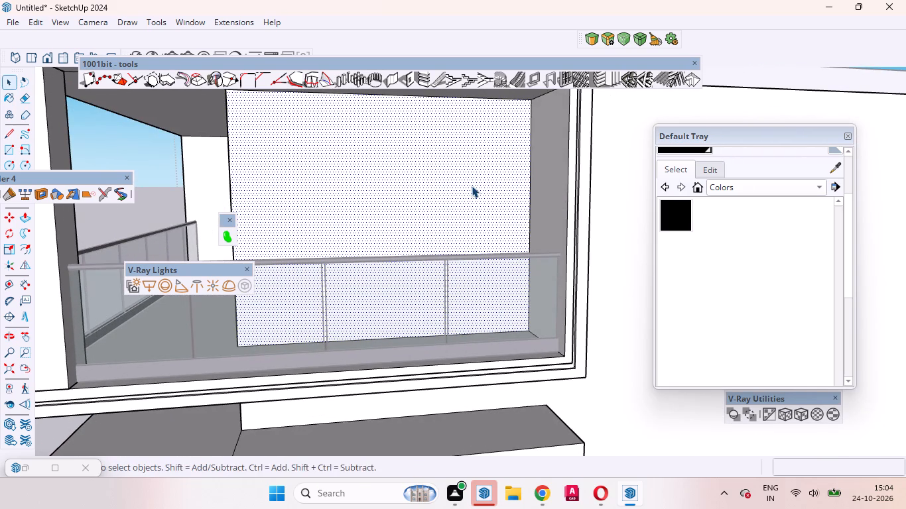
{"action": "key", "text": "r"}
{"action": "scroll", "coordinate": [367, 264], "scroll_direction": "down", "scroll_amount": 4}
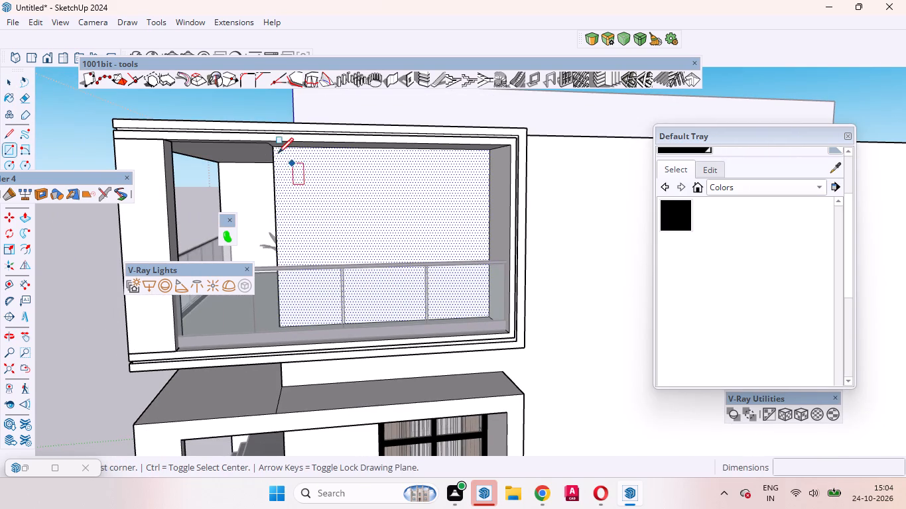
{"action": "left_click", "coordinate": [274, 148]}
{"action": "scroll", "coordinate": [513, 298], "scroll_direction": "up", "scroll_amount": 4}
{"action": "middle_click_drag", "start_coordinate": [445, 215], "coordinate": [493, 325]}
{"action": "scroll", "coordinate": [544, 406], "scroll_direction": "up", "scroll_amount": 4}
{"action": "scroll", "coordinate": [533, 397], "scroll_direction": "down", "scroll_amount": 7}
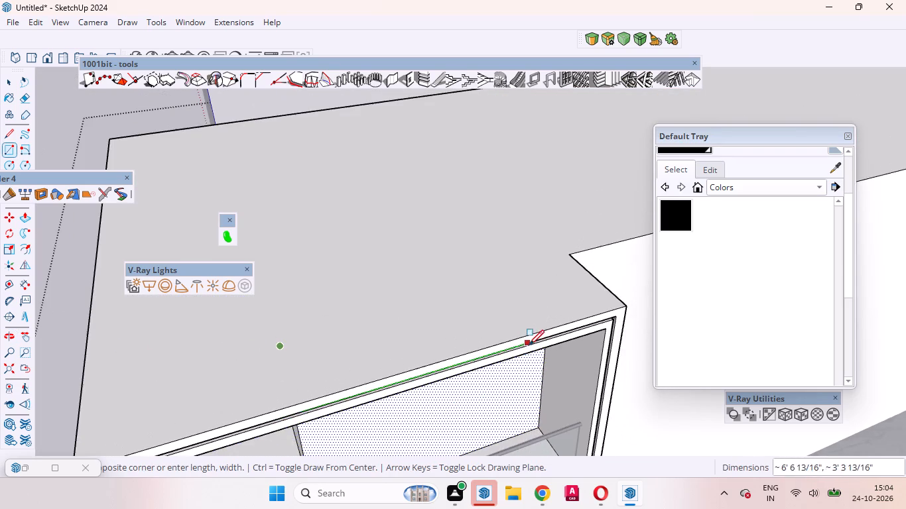
{"action": "scroll", "coordinate": [541, 424], "scroll_direction": "up", "scroll_amount": 4}
{"action": "left_click", "coordinate": [539, 425]}
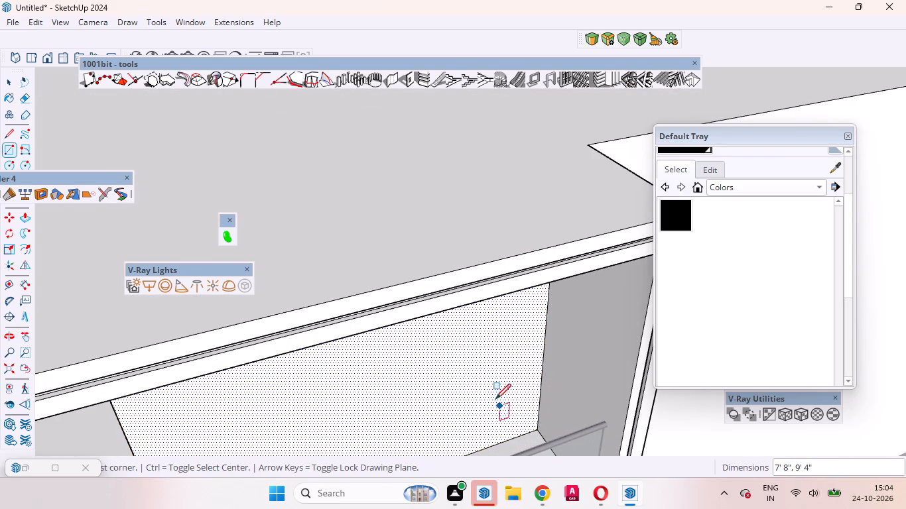
{"action": "key", "text": "space"}
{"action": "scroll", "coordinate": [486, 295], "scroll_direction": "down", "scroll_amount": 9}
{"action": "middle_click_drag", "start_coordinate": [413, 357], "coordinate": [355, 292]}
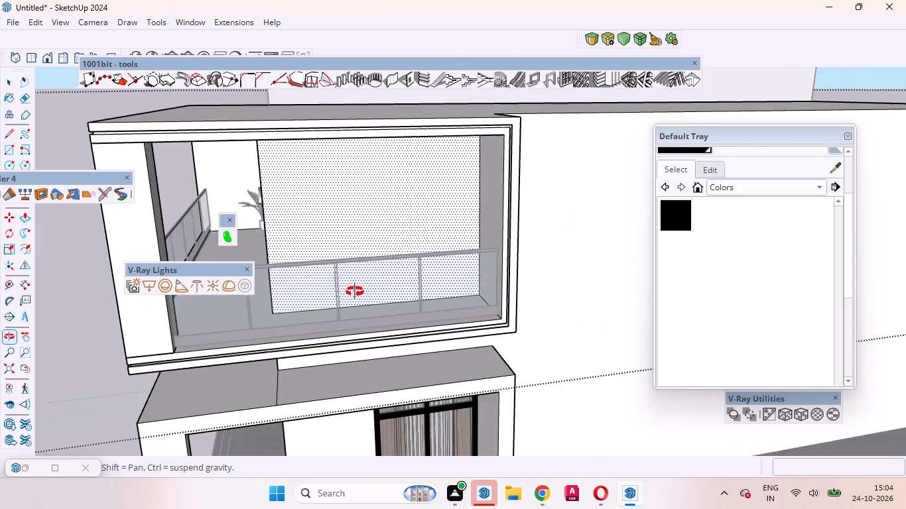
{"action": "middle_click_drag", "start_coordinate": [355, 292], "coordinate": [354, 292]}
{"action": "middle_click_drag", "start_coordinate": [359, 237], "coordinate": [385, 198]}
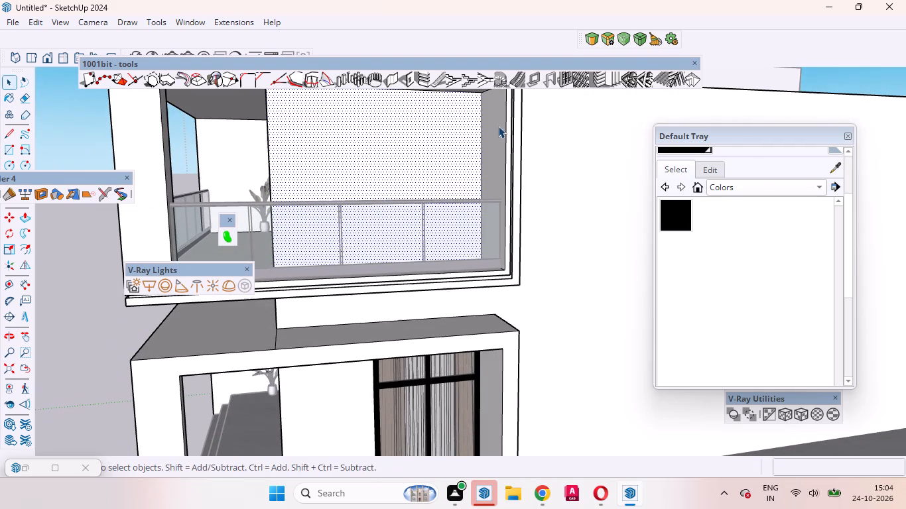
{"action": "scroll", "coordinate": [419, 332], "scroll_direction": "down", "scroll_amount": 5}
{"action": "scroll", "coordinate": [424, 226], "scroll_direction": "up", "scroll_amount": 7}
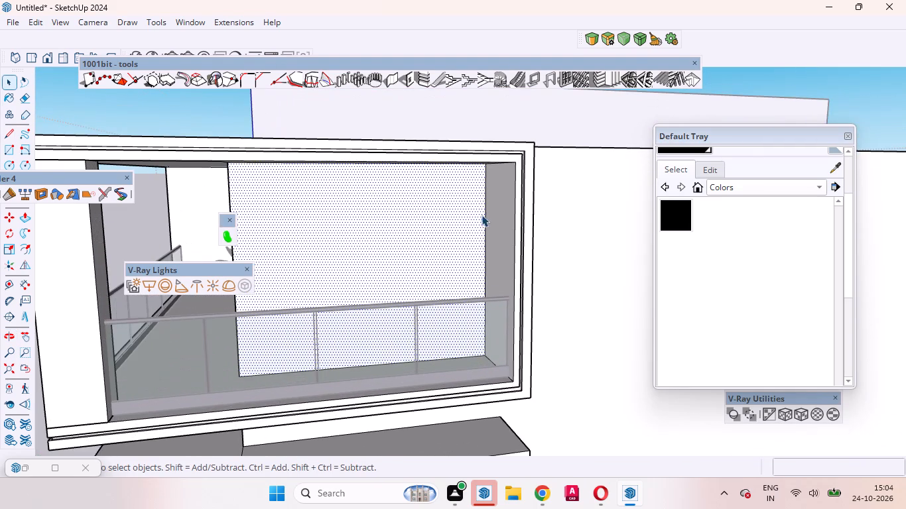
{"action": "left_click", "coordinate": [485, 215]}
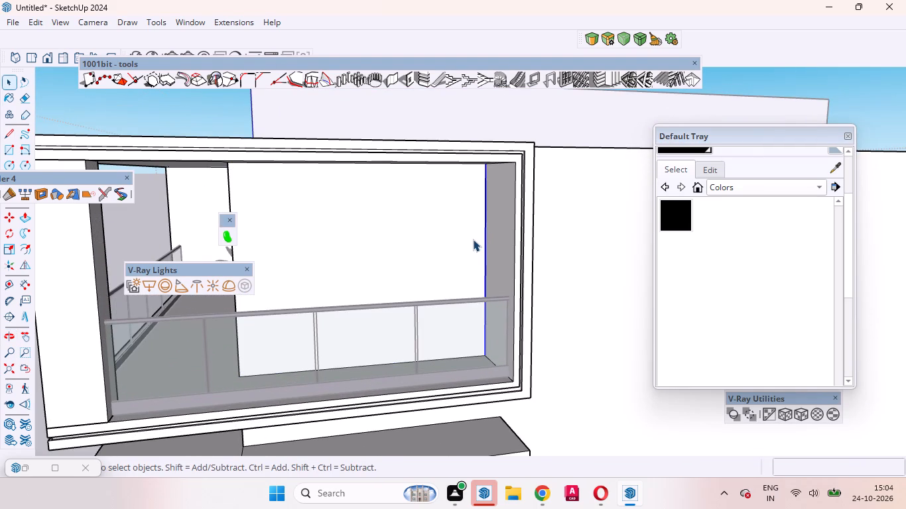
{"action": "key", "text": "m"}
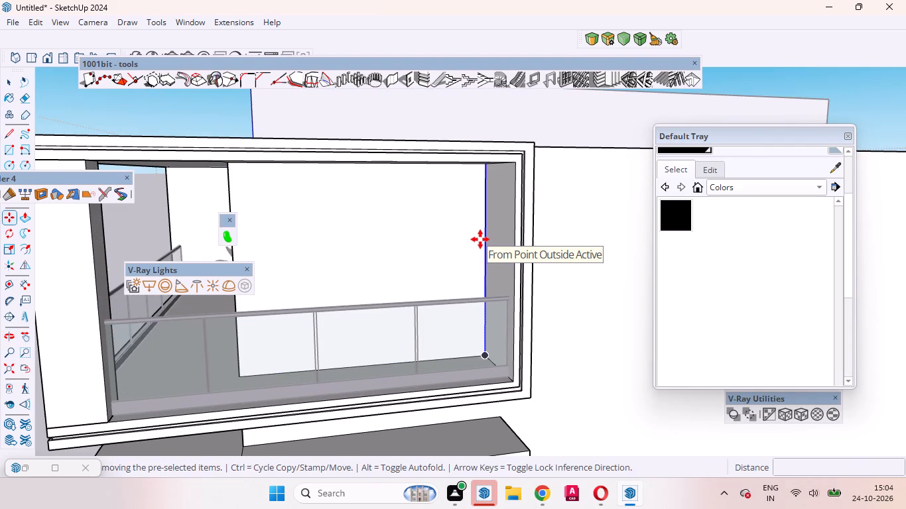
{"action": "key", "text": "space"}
Draw a vertical 7' 8" line from the top edge to the bottom edge of the balcony's inner wall, splitting its face.
{"action": "left_click", "coordinate": [418, 239]}
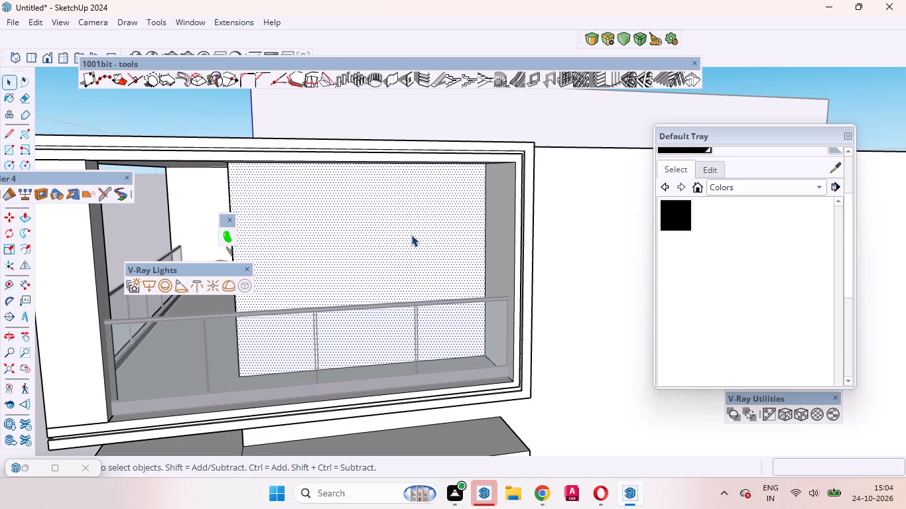
{"action": "key", "text": "l"}
{"action": "middle_click_drag", "start_coordinate": [308, 222], "coordinate": [306, 212]}
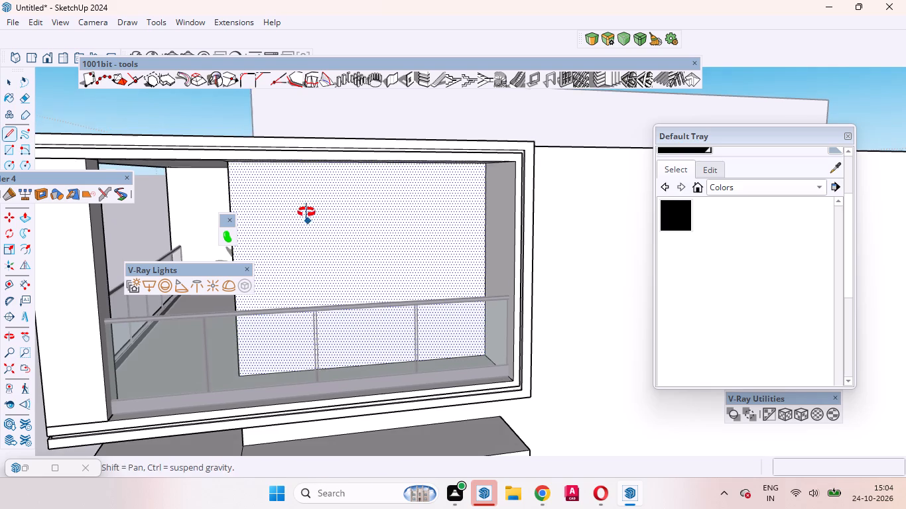
{"action": "middle_click_drag", "start_coordinate": [306, 212], "coordinate": [306, 192]}
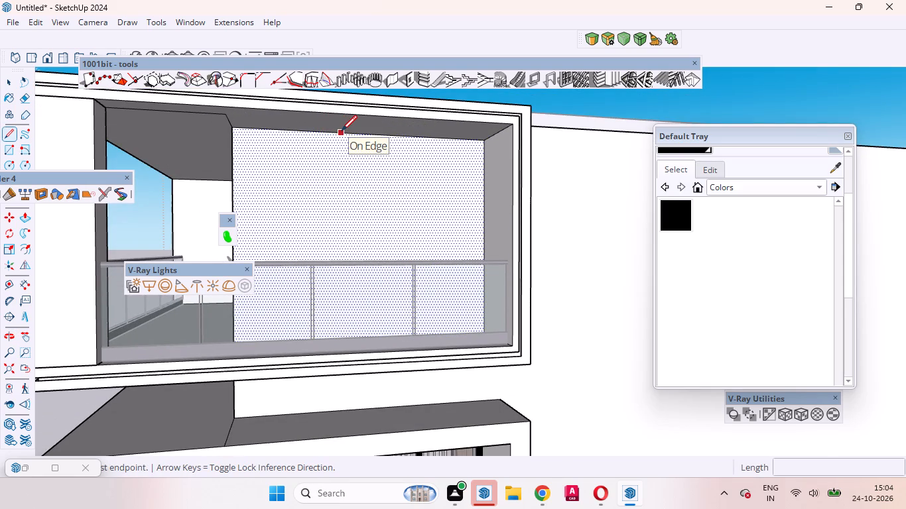
{"action": "left_click", "coordinate": [342, 131]}
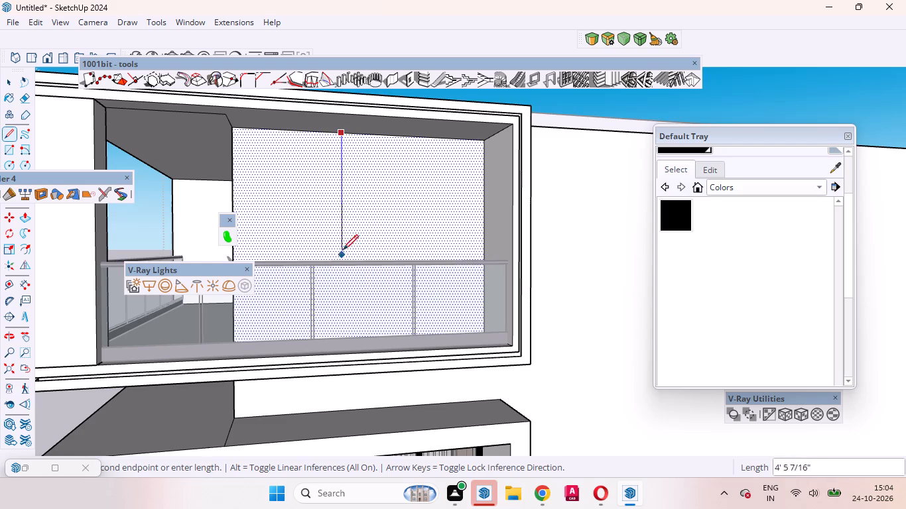
{"action": "middle_click_drag", "start_coordinate": [343, 250], "coordinate": [359, 323]}
{"action": "scroll", "coordinate": [365, 341], "scroll_direction": "up", "scroll_amount": 8}
{"action": "scroll", "coordinate": [361, 310], "scroll_direction": "down", "scroll_amount": 3}
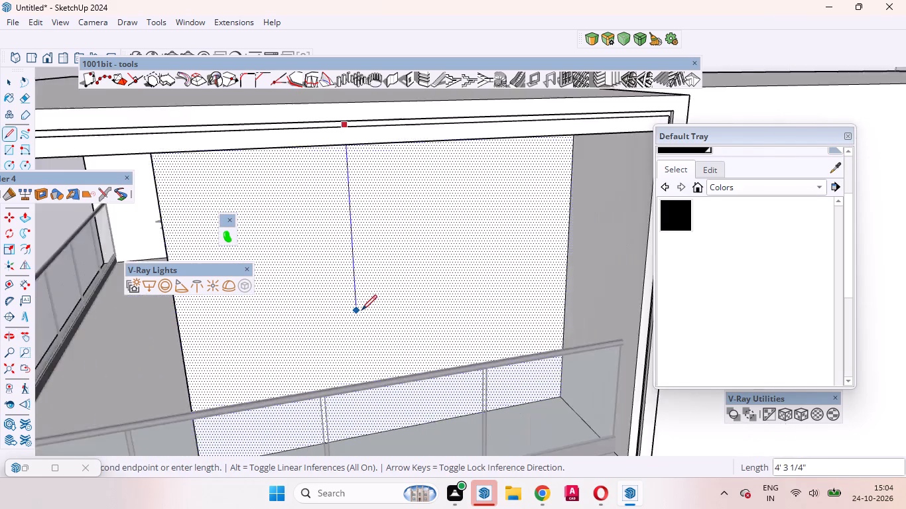
{"action": "scroll", "coordinate": [361, 310], "scroll_direction": "down", "scroll_amount": 5}
{"action": "middle_click_drag", "start_coordinate": [361, 317], "coordinate": [372, 376]}
{"action": "scroll", "coordinate": [382, 345], "scroll_direction": "down", "scroll_amount": 10}
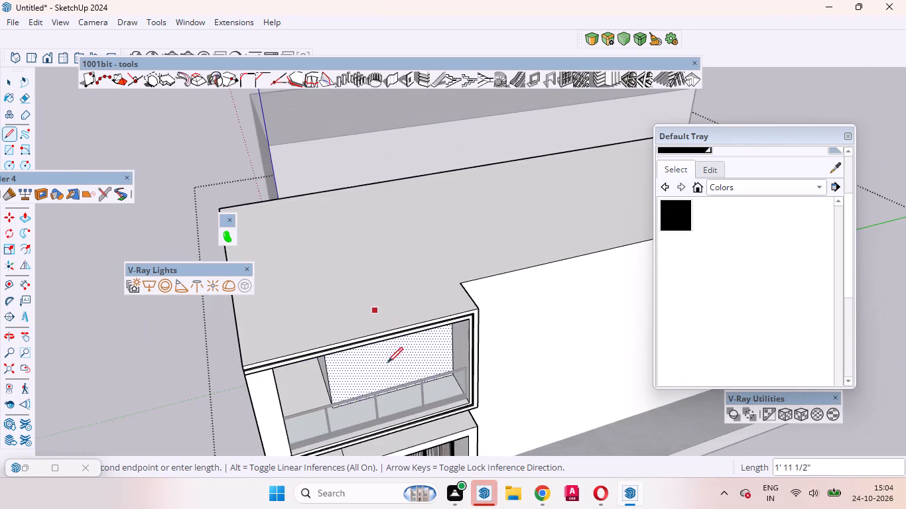
{"action": "scroll", "coordinate": [388, 365], "scroll_direction": "up", "scroll_amount": 10}
{"action": "middle_click_drag", "start_coordinate": [383, 410], "coordinate": [419, 427]}
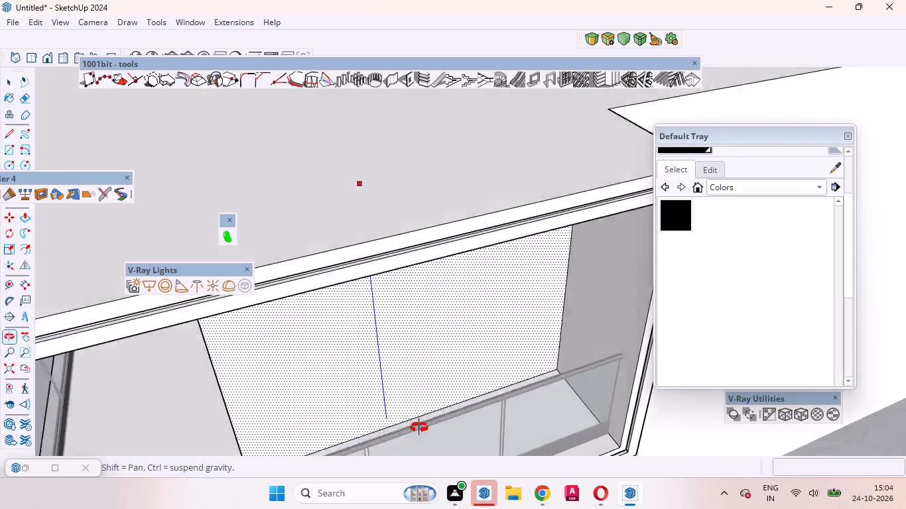
{"action": "middle_click_drag", "start_coordinate": [419, 427], "coordinate": [432, 427]}
{"action": "left_click", "coordinate": [428, 435]}
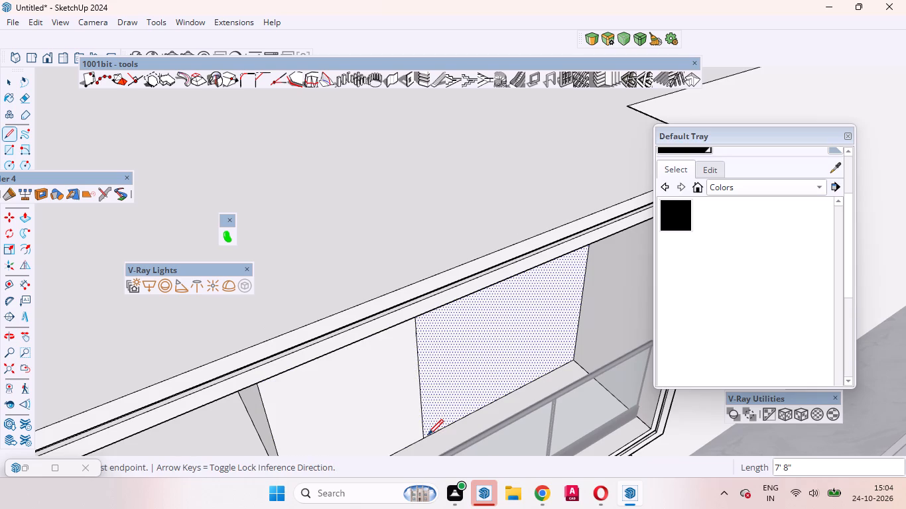
{"action": "key", "text": "space"}
Move the vertical dividing line about 2' 11 15/16" along the green axis towards the wall corner nearest the potted plant.
{"action": "scroll", "coordinate": [434, 368], "scroll_direction": "down", "scroll_amount": 5}
{"action": "middle_click_drag", "start_coordinate": [413, 367], "coordinate": [318, 288]}
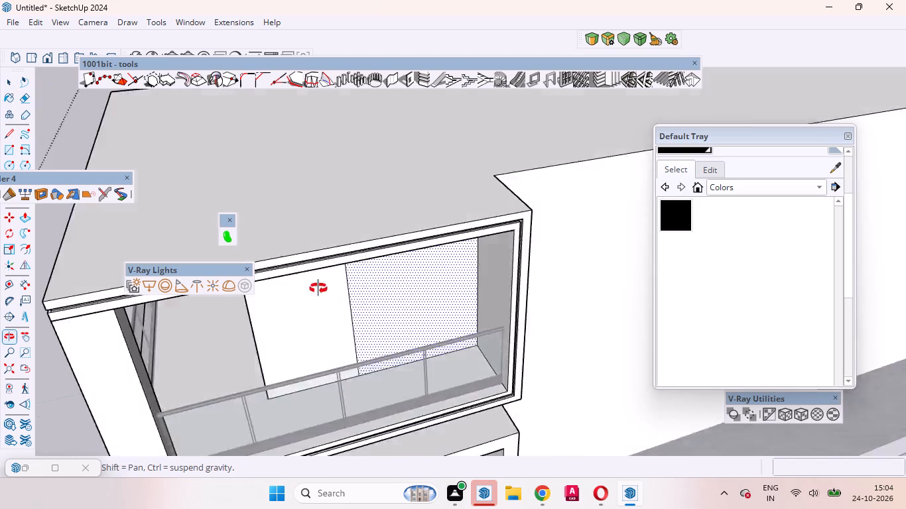
{"action": "middle_click_drag", "start_coordinate": [318, 288], "coordinate": [306, 264]}
{"action": "scroll", "coordinate": [442, 323], "scroll_direction": "down", "scroll_amount": 9}
{"action": "scroll", "coordinate": [415, 228], "scroll_direction": "up", "scroll_amount": 5}
{"action": "middle_click_drag", "start_coordinate": [402, 286], "coordinate": [446, 288]}
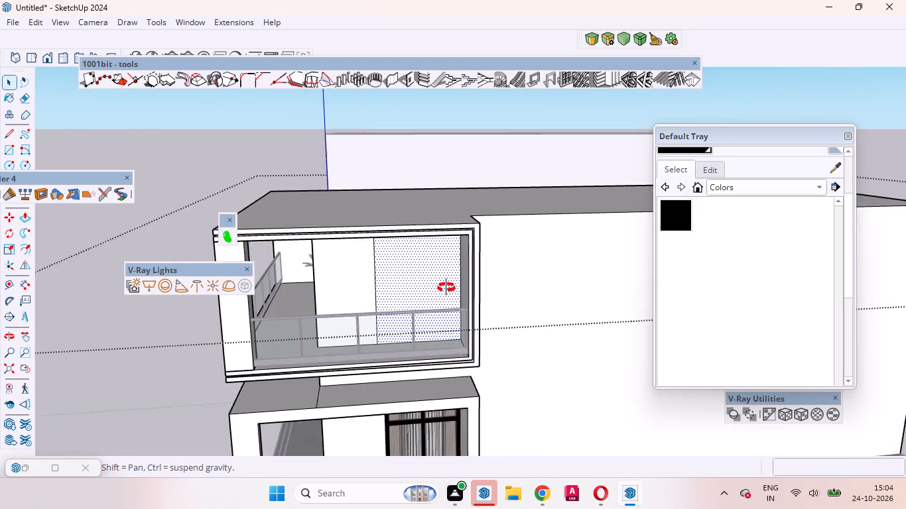
{"action": "middle_click_drag", "start_coordinate": [446, 288], "coordinate": [595, 245]}
{"action": "middle_click_drag", "start_coordinate": [546, 294], "coordinate": [527, 311]}
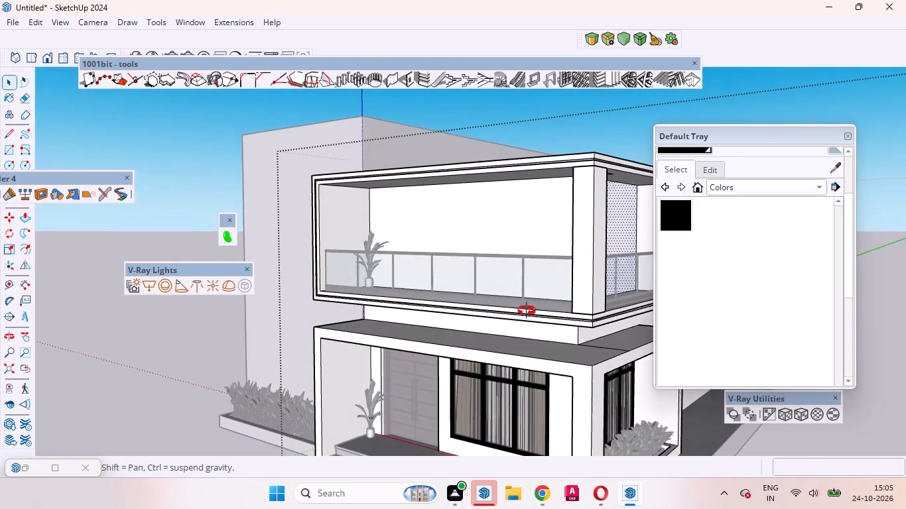
{"action": "middle_click_drag", "start_coordinate": [527, 311], "coordinate": [368, 337]}
{"action": "scroll", "coordinate": [505, 275], "scroll_direction": "up", "scroll_amount": 4}
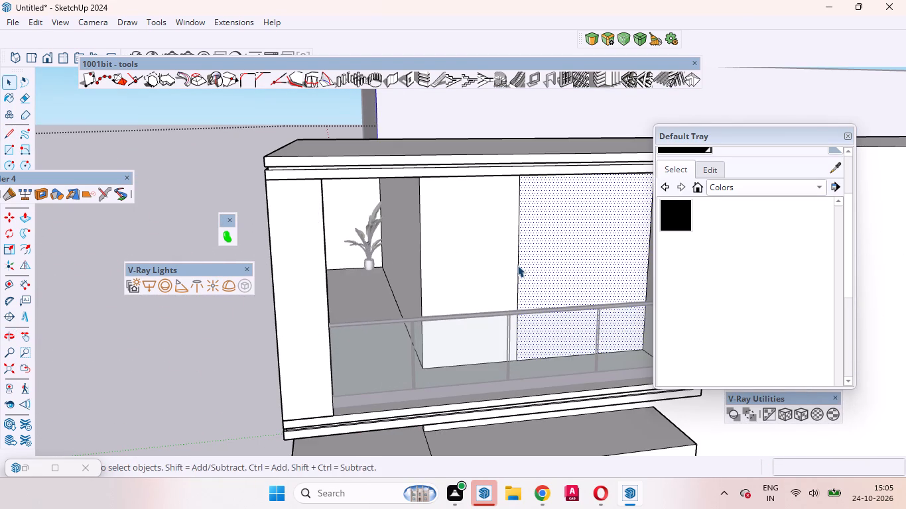
{"action": "left_click", "coordinate": [517, 265]}
{"action": "key", "text": "m"}
{"action": "left_click", "coordinate": [517, 264]}
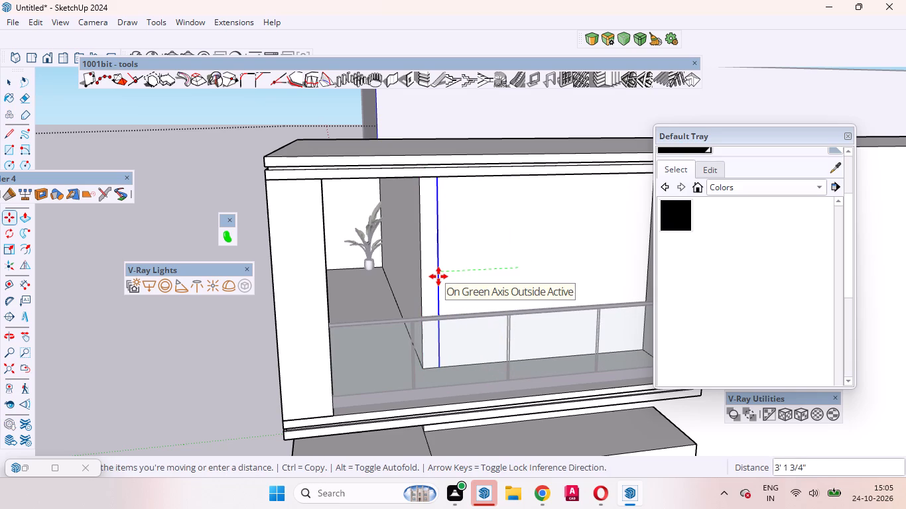
{"action": "left_click", "coordinate": [442, 276]}
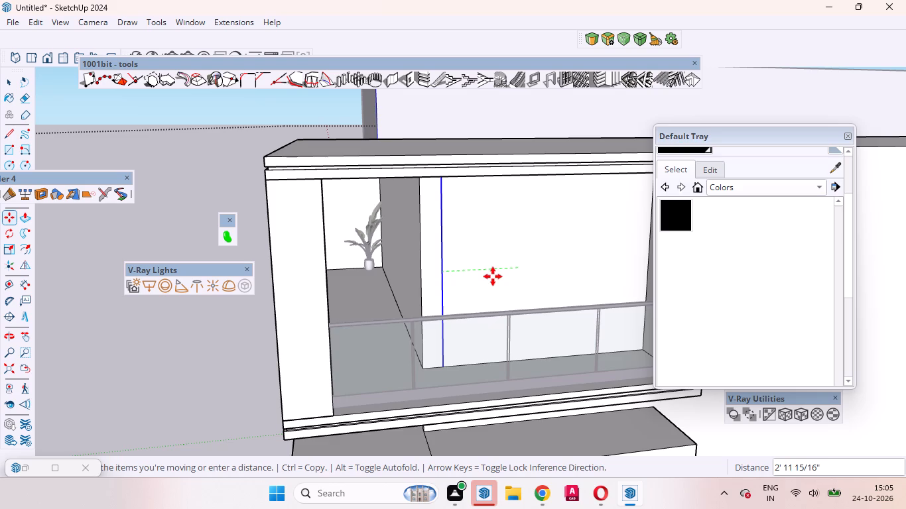
{"action": "key", "text": "space"}
Copy the bottom edge of the larger panel on the balcony's inner wall 6" straight up the wall face.
{"action": "left_click", "coordinate": [514, 243]}
{"action": "scroll", "coordinate": [402, 267], "scroll_direction": "down", "scroll_amount": 4}
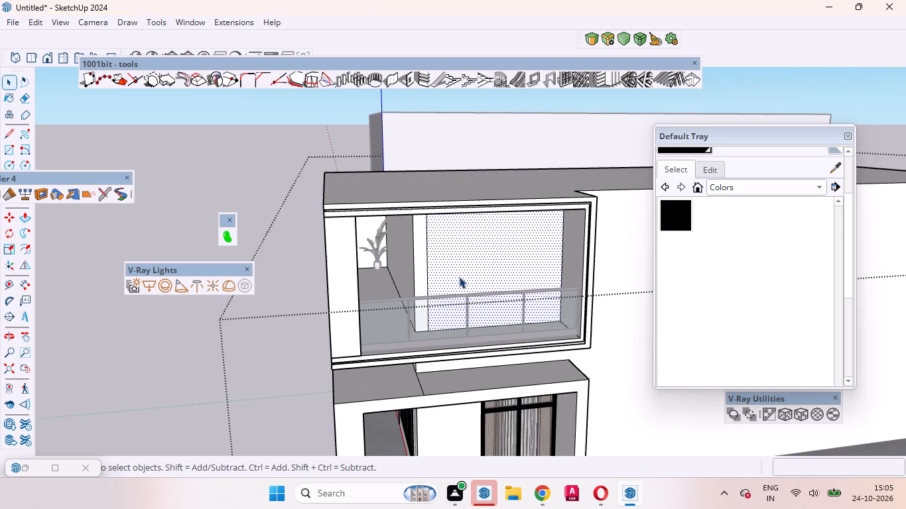
{"action": "middle_click_drag", "start_coordinate": [459, 276], "coordinate": [517, 337]}
{"action": "scroll", "coordinate": [530, 355], "scroll_direction": "up", "scroll_amount": 5}
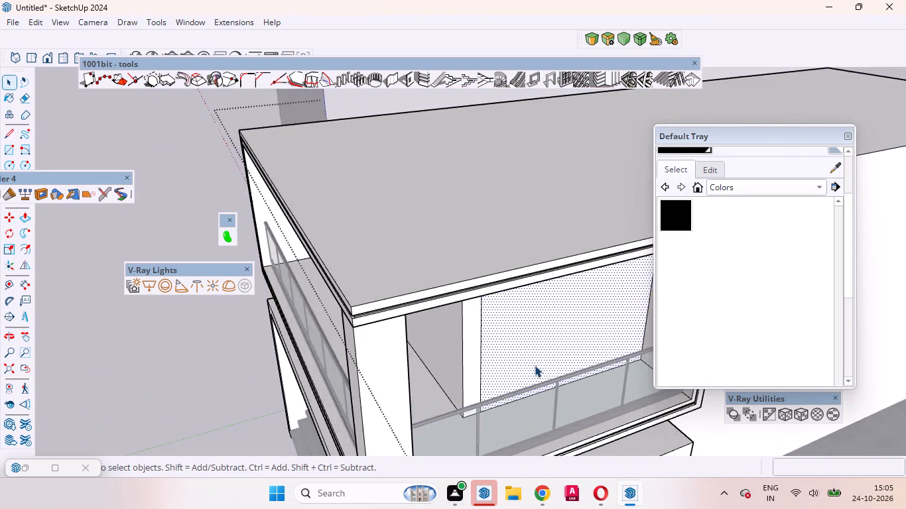
{"action": "scroll", "coordinate": [535, 365], "scroll_direction": "up", "scroll_amount": 6}
{"action": "middle_click_drag", "start_coordinate": [516, 363], "coordinate": [518, 378]}
{"action": "scroll", "coordinate": [525, 359], "scroll_direction": "down", "scroll_amount": 4}
{"action": "scroll", "coordinate": [539, 404], "scroll_direction": "up", "scroll_amount": 9}
{"action": "middle_click_drag", "start_coordinate": [503, 398], "coordinate": [513, 413]}
{"action": "scroll", "coordinate": [532, 426], "scroll_direction": "up", "scroll_amount": 3}
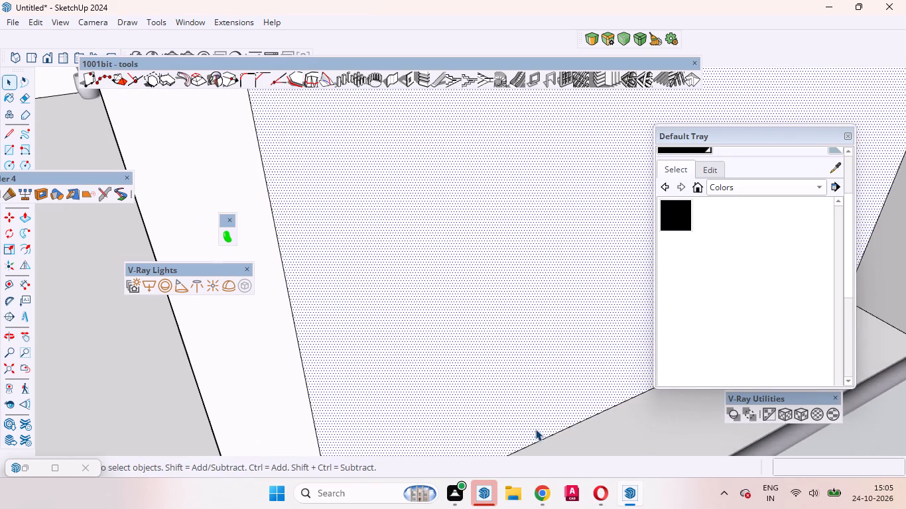
{"action": "left_click", "coordinate": [543, 437]}
{"action": "key", "text": "m"}
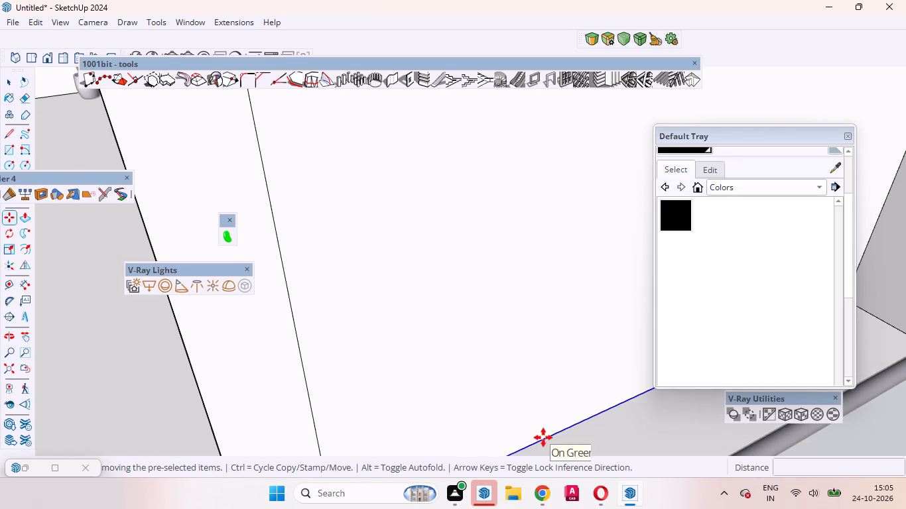
{"action": "left_click", "coordinate": [544, 437]}
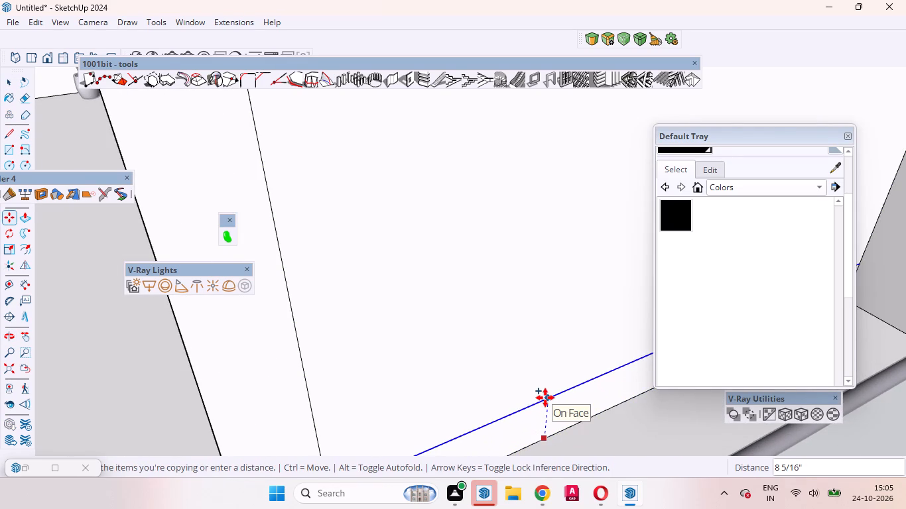
{"action": "key", "text": "6"}
{"action": "key", "text": "Return"}
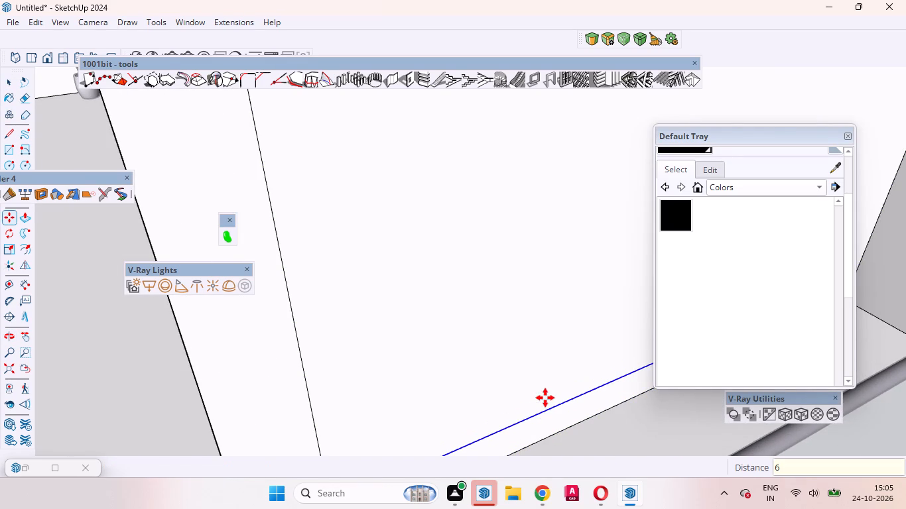
{"action": "key", "text": "space"}
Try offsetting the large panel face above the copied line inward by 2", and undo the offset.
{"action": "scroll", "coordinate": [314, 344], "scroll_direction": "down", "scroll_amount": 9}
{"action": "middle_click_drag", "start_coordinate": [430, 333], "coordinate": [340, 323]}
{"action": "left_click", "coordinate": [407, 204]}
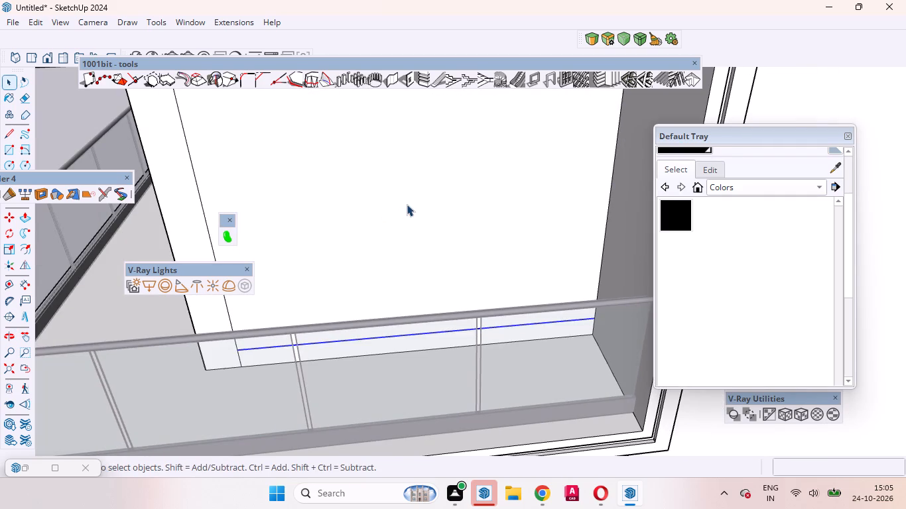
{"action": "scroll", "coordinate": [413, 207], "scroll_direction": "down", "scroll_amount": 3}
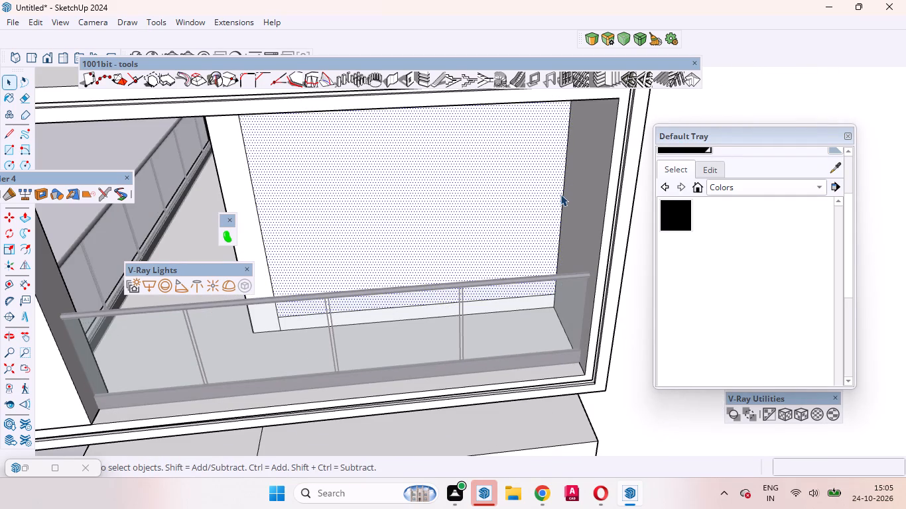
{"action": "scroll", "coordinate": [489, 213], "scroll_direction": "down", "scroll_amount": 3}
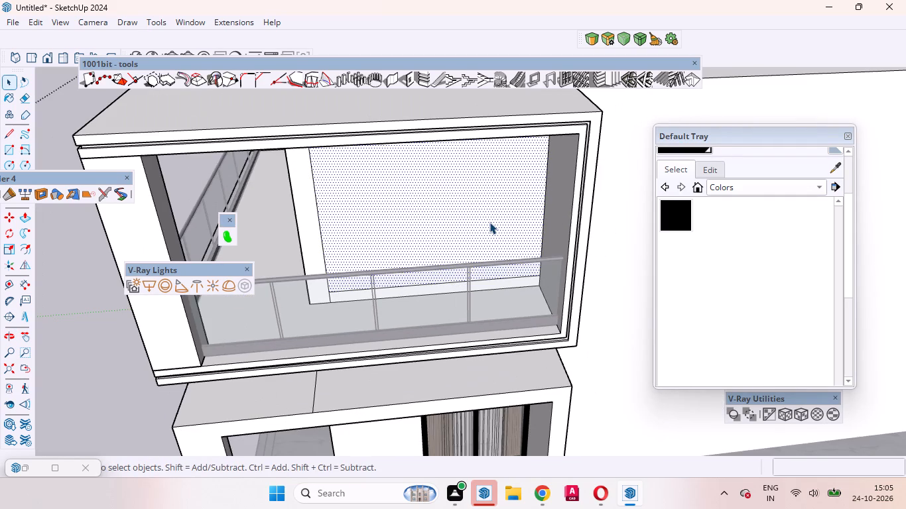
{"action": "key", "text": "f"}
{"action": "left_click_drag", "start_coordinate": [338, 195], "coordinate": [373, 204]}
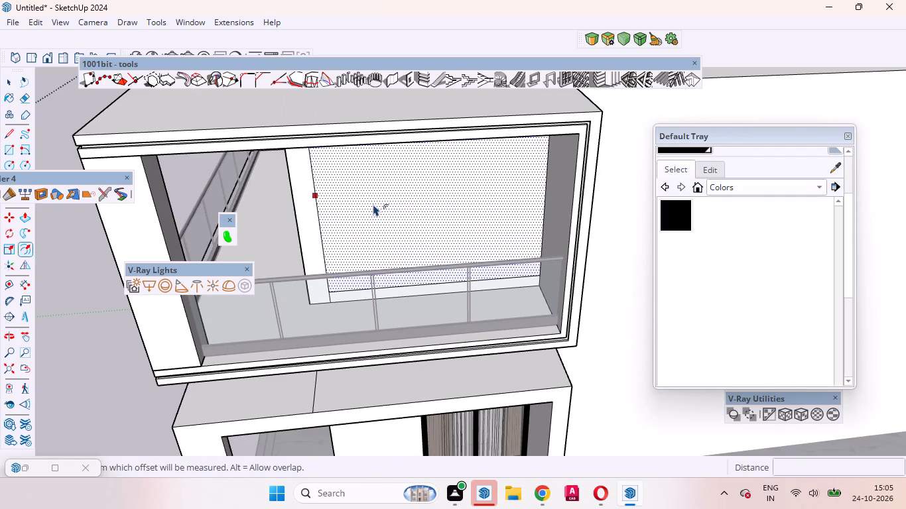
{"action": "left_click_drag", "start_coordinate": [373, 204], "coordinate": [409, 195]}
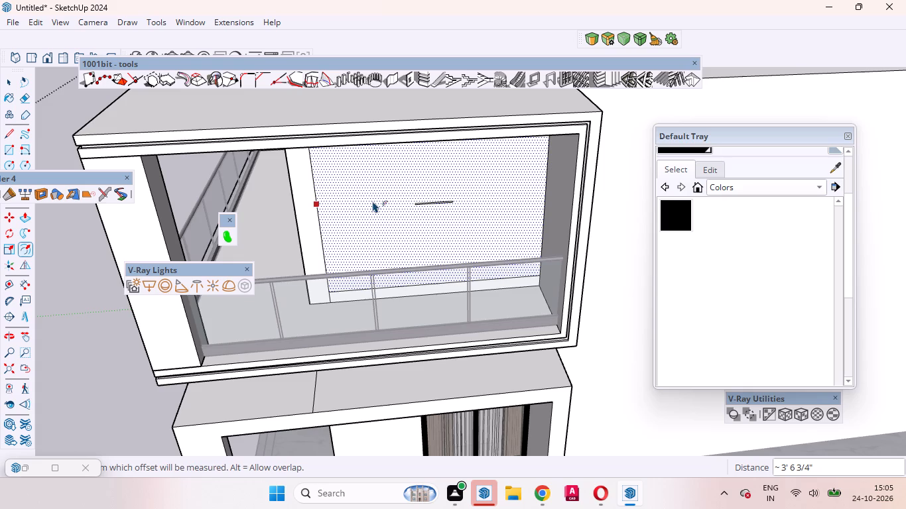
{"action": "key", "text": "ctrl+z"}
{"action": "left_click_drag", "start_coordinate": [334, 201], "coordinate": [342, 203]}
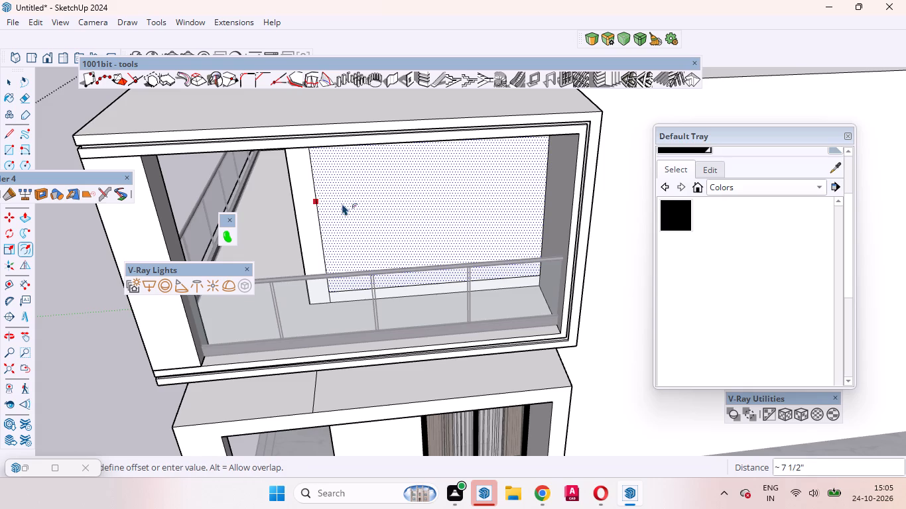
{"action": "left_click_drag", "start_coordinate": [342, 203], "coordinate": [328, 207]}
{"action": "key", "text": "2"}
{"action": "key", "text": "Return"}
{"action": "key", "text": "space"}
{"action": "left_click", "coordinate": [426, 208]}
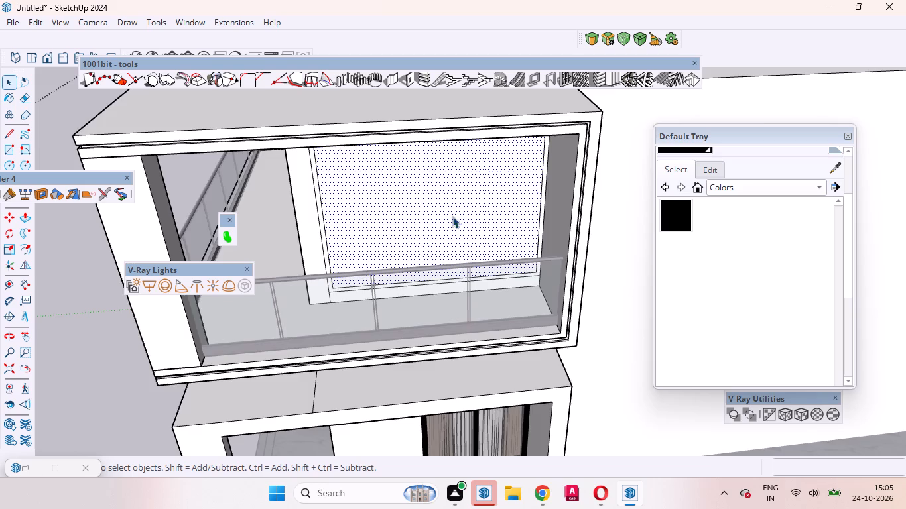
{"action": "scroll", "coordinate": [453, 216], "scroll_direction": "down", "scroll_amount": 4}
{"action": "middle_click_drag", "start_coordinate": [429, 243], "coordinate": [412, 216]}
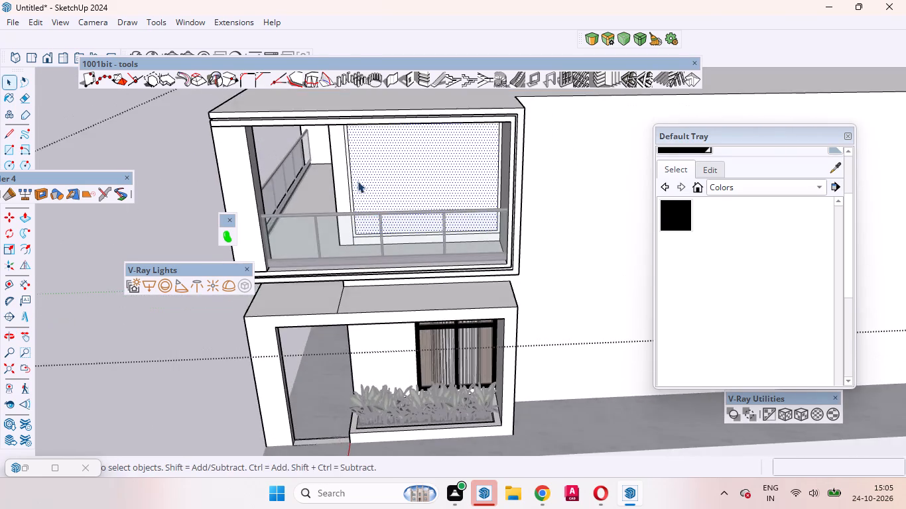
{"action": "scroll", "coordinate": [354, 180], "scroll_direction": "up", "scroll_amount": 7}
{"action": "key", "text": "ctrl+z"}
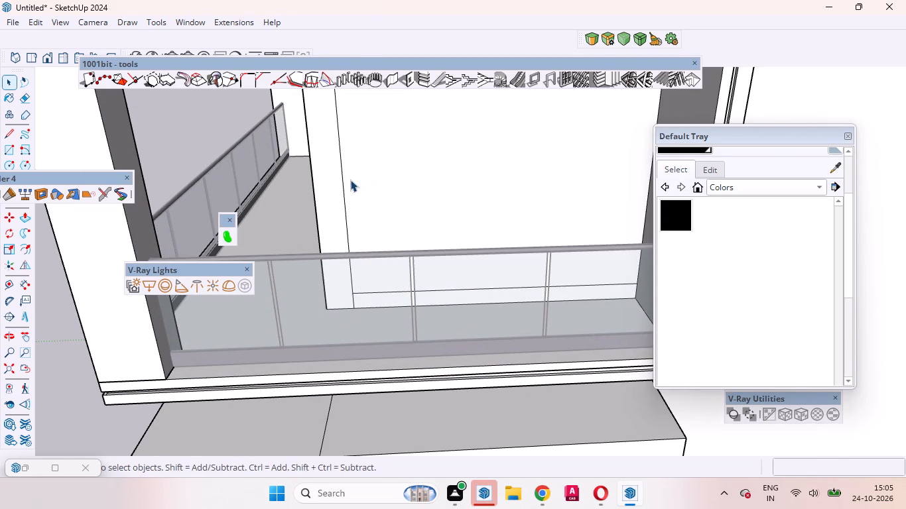
Offset the outline of the large panel face above the copied line inward by 3" to form the window border.
{"action": "left_click", "coordinate": [401, 186]}
{"action": "key", "text": "f"}
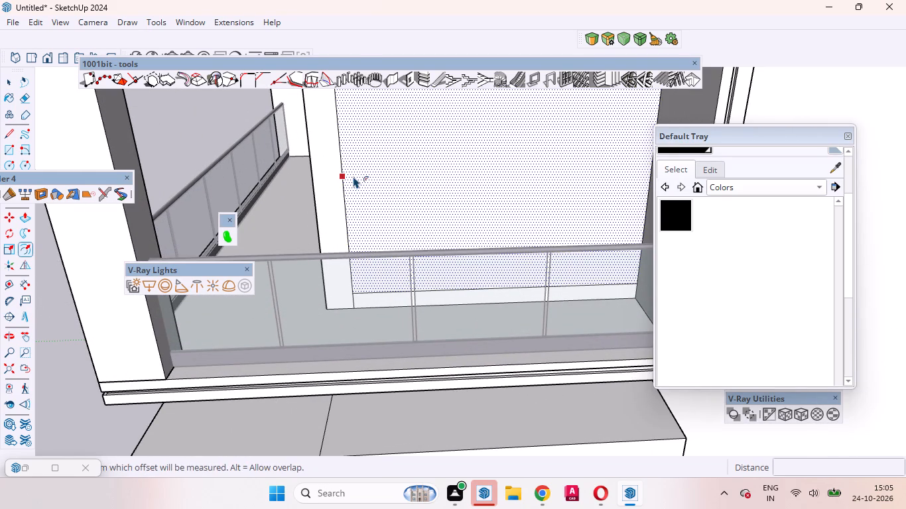
{"action": "left_click_drag", "start_coordinate": [354, 176], "coordinate": [369, 182]}
{"action": "key", "text": "3"}
{"action": "key", "text": "Return"}
{"action": "key", "text": "space"}
Draw a horizontal line about 8' 3/8" long across the upper part of the offset window panel, from side to side.
{"action": "left_click", "coordinate": [476, 182]}
{"action": "scroll", "coordinate": [496, 247], "scroll_direction": "down", "scroll_amount": 5}
{"action": "middle_click_drag", "start_coordinate": [499, 278], "coordinate": [499, 240]}
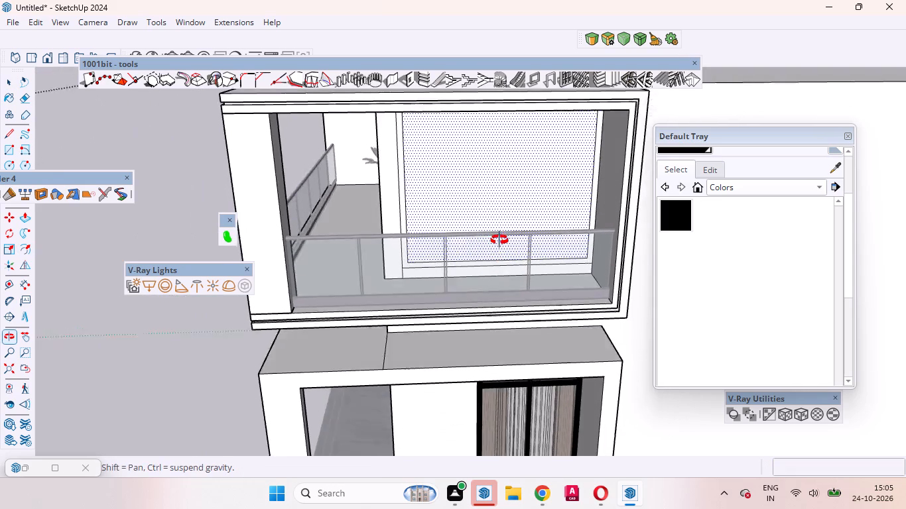
{"action": "middle_click_drag", "start_coordinate": [499, 240], "coordinate": [489, 268]}
{"action": "scroll", "coordinate": [513, 328], "scroll_direction": "down", "scroll_amount": 9}
{"action": "middle_click_drag", "start_coordinate": [506, 285], "coordinate": [504, 228]}
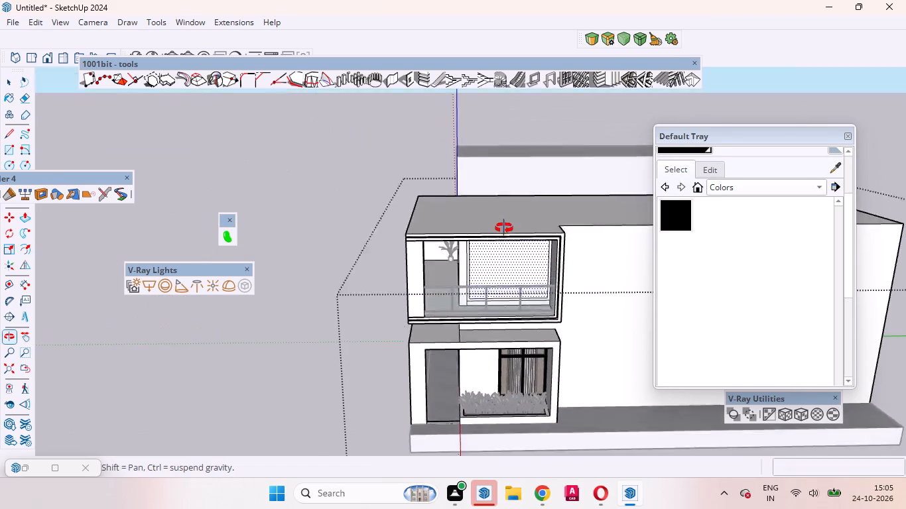
{"action": "middle_click_drag", "start_coordinate": [504, 228], "coordinate": [503, 205]}
{"action": "scroll", "coordinate": [496, 206], "scroll_direction": "up", "scroll_amount": 10}
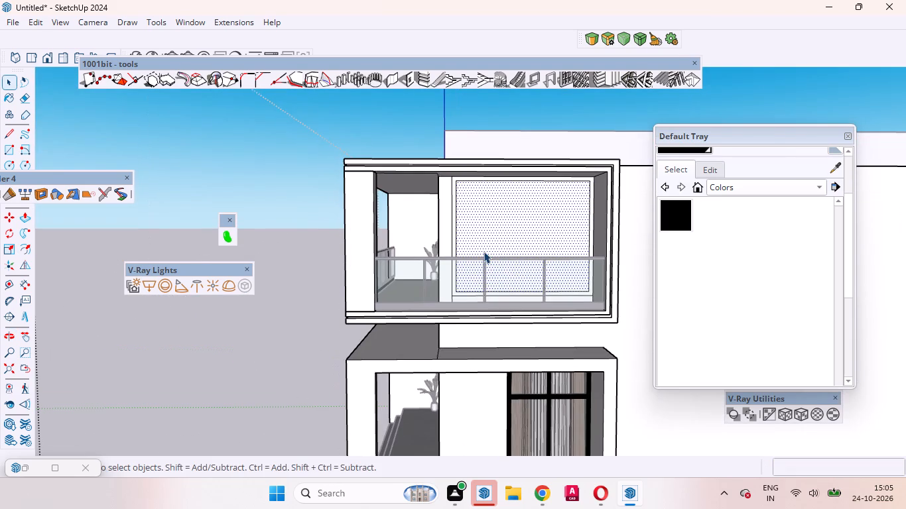
{"action": "key", "text": "l"}
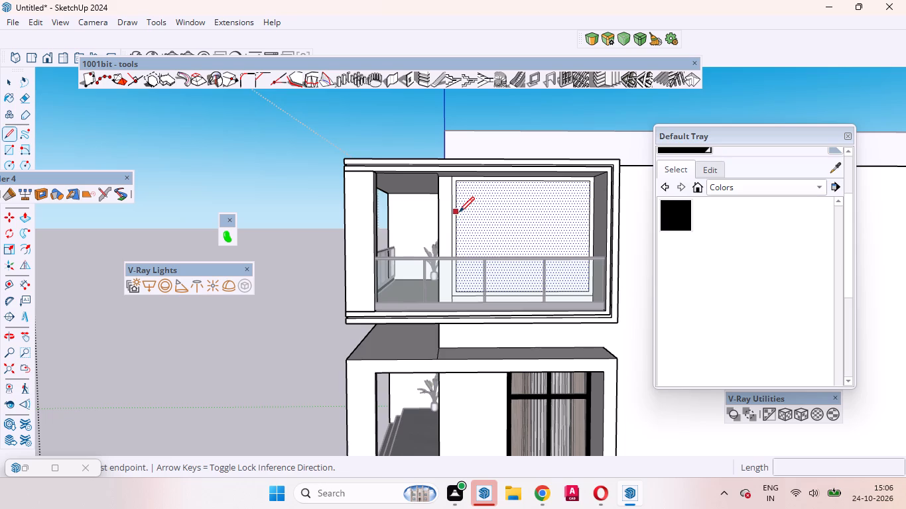
{"action": "left_click", "coordinate": [459, 212]}
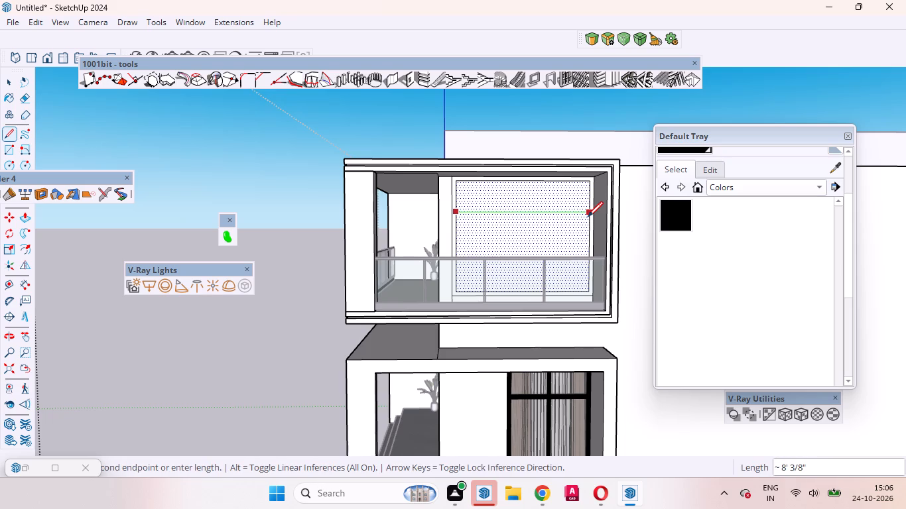
{"action": "left_click", "coordinate": [588, 217]}
{"action": "key", "text": "space"}
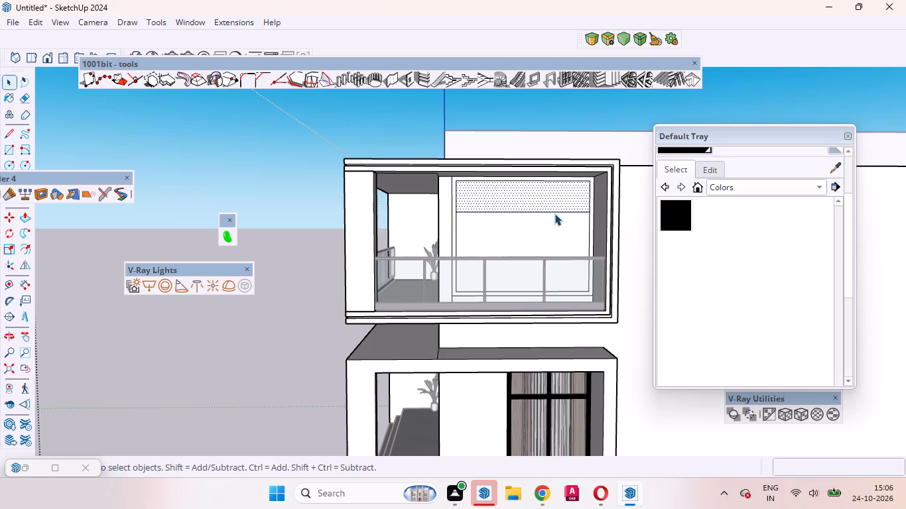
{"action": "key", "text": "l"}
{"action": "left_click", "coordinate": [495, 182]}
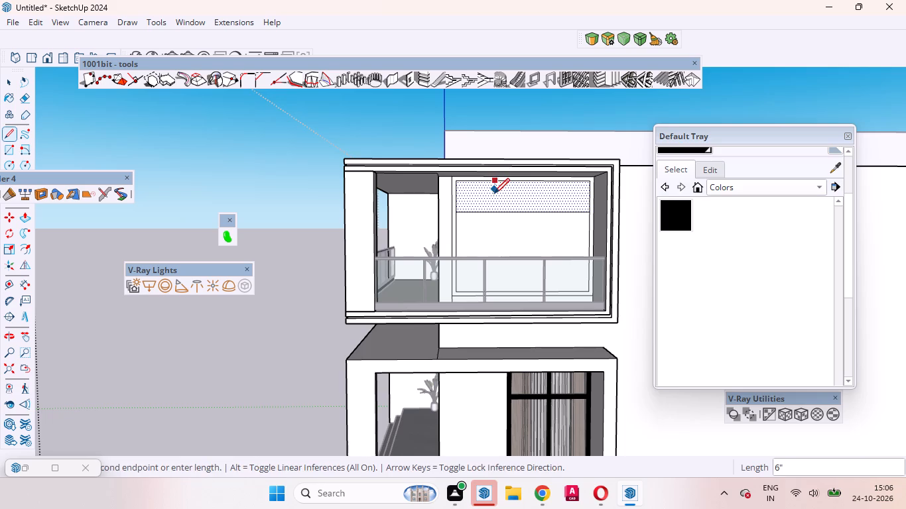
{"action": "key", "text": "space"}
Divide the top edge of the offset window panel into 3 equal segments.
{"action": "left_click", "coordinate": [497, 180]}
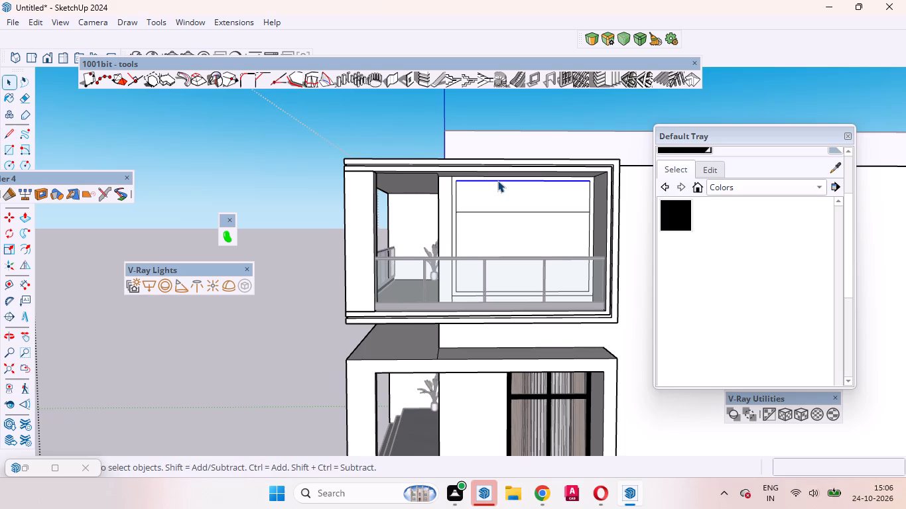
{"action": "right_click", "coordinate": [497, 180]}
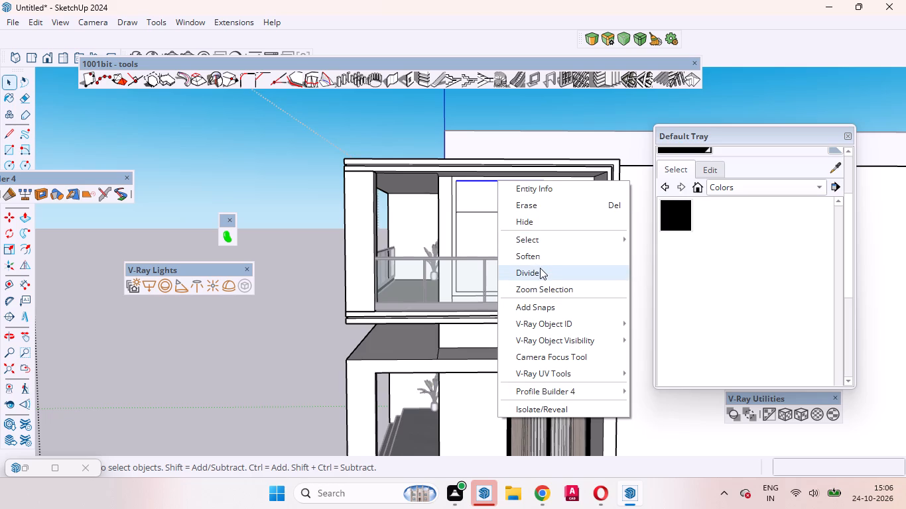
{"action": "left_click", "coordinate": [540, 270]}
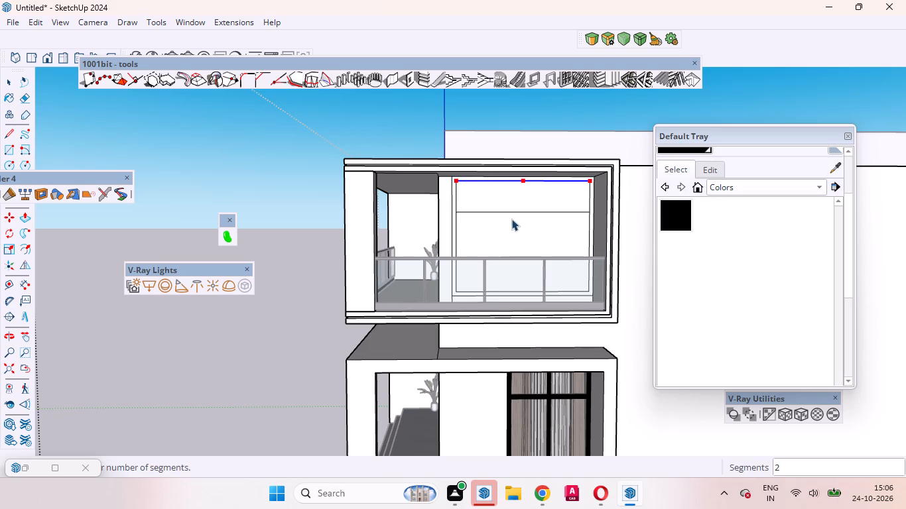
{"action": "left_click", "coordinate": [497, 209]}
Draw a vertical 6' 8" line from the first division point on the window panel's top edge to its bottom edge.
{"action": "left_click", "coordinate": [3, 132]}
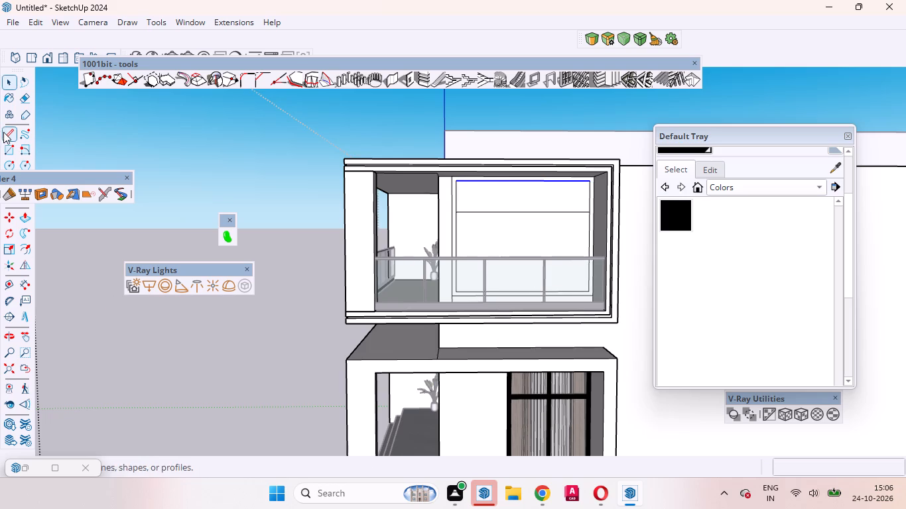
{"action": "left_click", "coordinate": [497, 182]}
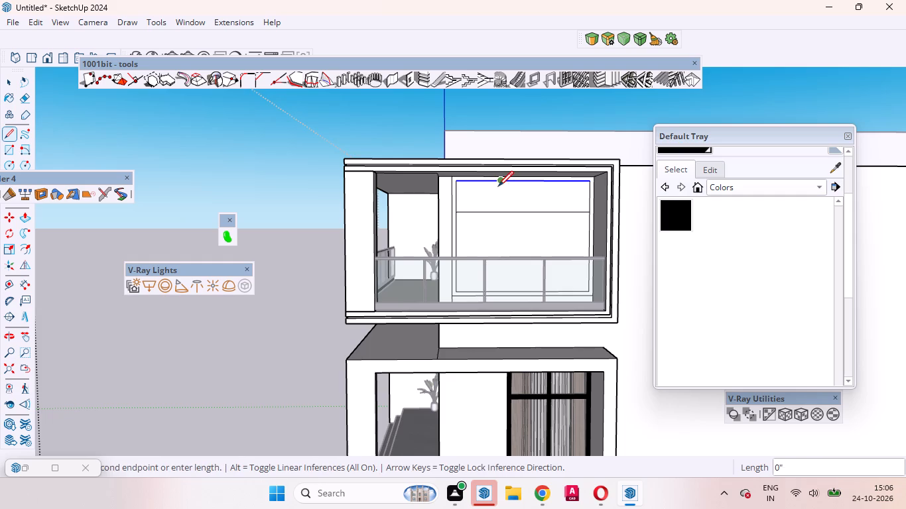
{"action": "scroll", "coordinate": [517, 276], "scroll_direction": "up", "scroll_amount": 3}
{"action": "middle_click_drag", "start_coordinate": [507, 268], "coordinate": [529, 351]}
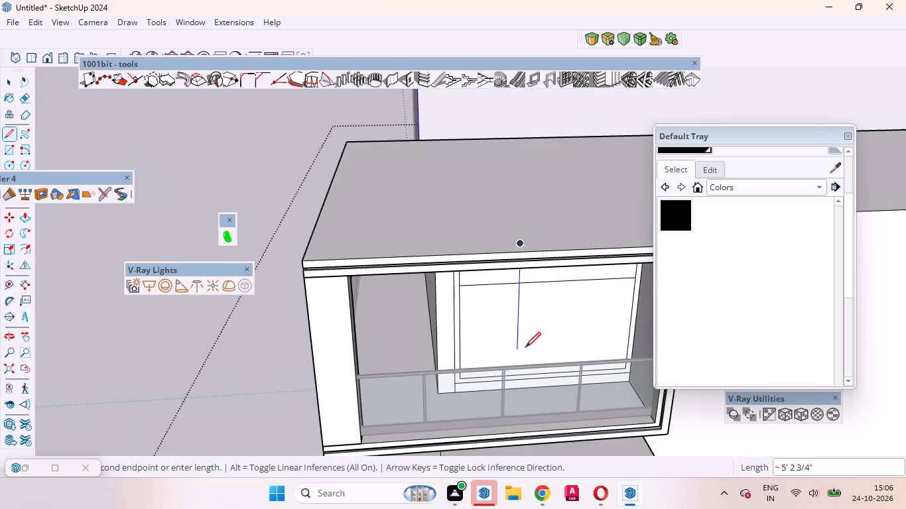
{"action": "scroll", "coordinate": [524, 346], "scroll_direction": "up", "scroll_amount": 9}
{"action": "middle_click_drag", "start_coordinate": [509, 403], "coordinate": [523, 444]}
{"action": "scroll", "coordinate": [526, 353], "scroll_direction": "down", "scroll_amount": 4}
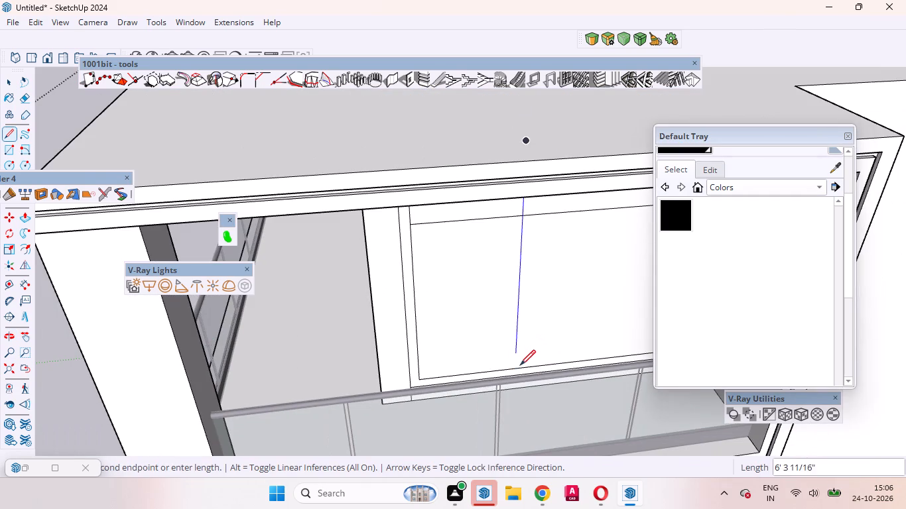
{"action": "left_click", "coordinate": [518, 368]}
Draw a vertical 6' 8" line from the second division point on the window panel's top edge to its bottom edge.
{"action": "scroll", "coordinate": [425, 315], "scroll_direction": "down", "scroll_amount": 6}
{"action": "middle_click_drag", "start_coordinate": [436, 340], "coordinate": [402, 268]}
{"action": "scroll", "coordinate": [452, 357], "scroll_direction": "down", "scroll_amount": 9}
{"action": "scroll", "coordinate": [505, 280], "scroll_direction": "up", "scroll_amount": 4}
{"action": "middle_click_drag", "start_coordinate": [500, 304], "coordinate": [500, 300]}
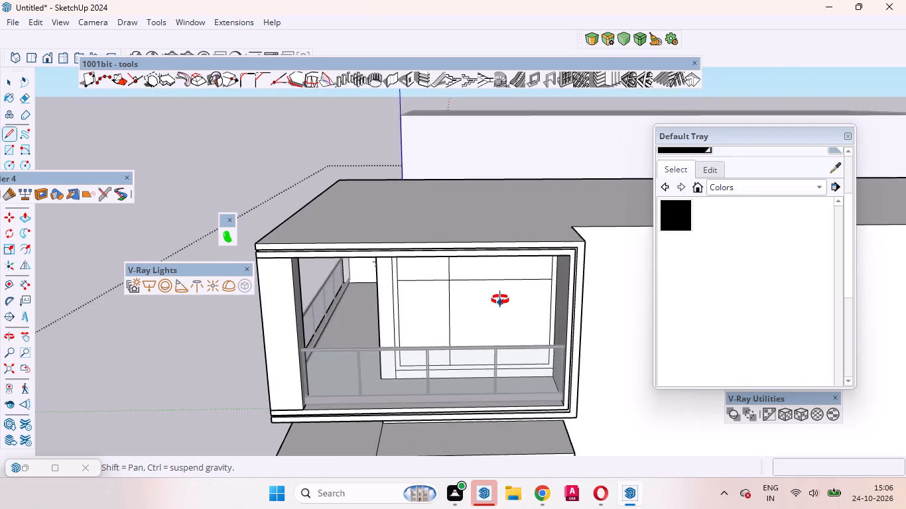
{"action": "middle_click_drag", "start_coordinate": [500, 300], "coordinate": [505, 239]}
{"action": "scroll", "coordinate": [432, 337], "scroll_direction": "down", "scroll_amount": 4}
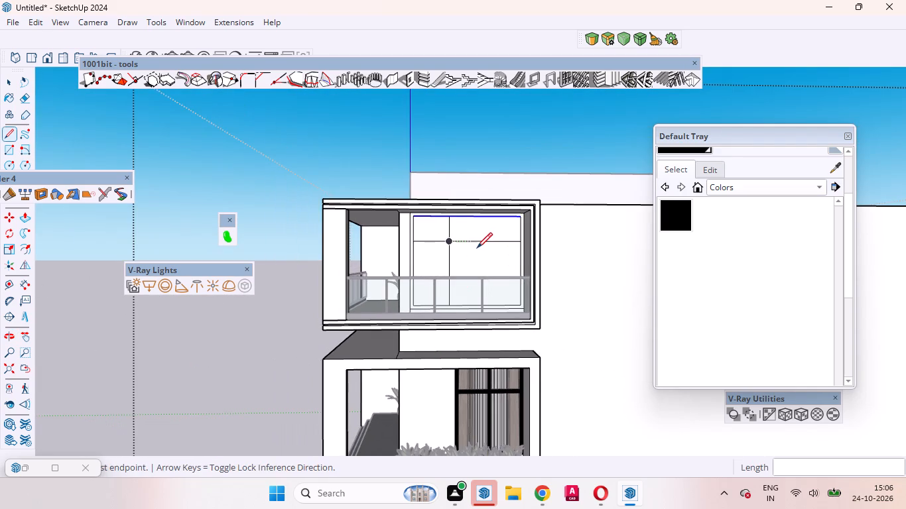
{"action": "scroll", "coordinate": [485, 237], "scroll_direction": "up", "scroll_amount": 8}
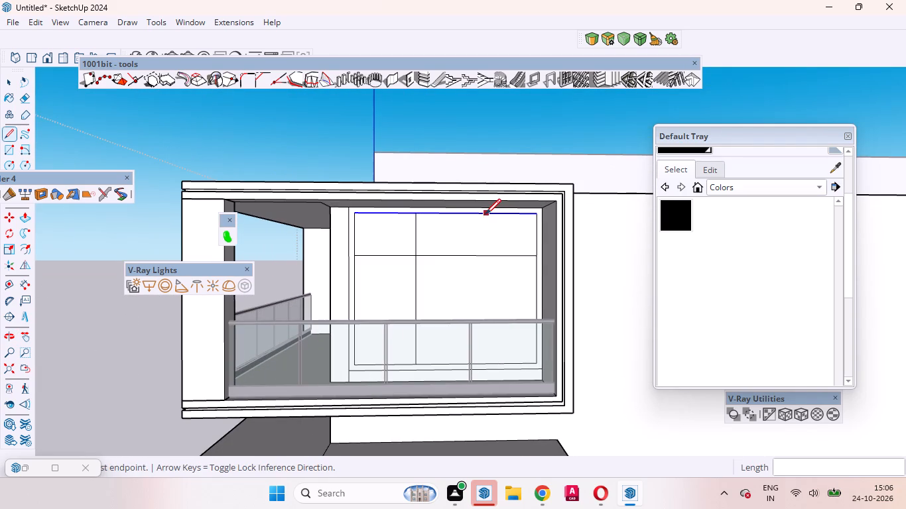
{"action": "left_click", "coordinate": [475, 213]}
{"action": "middle_click_drag", "start_coordinate": [471, 322], "coordinate": [492, 392]}
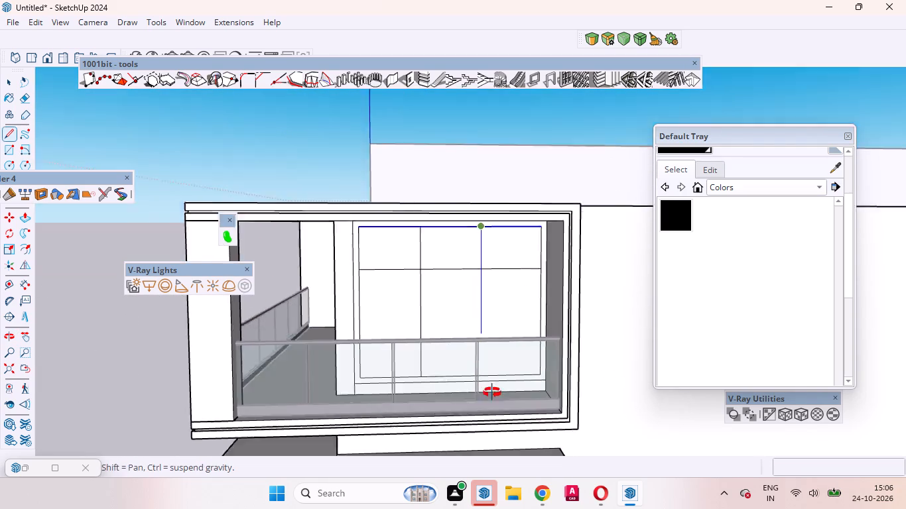
{"action": "middle_click_drag", "start_coordinate": [492, 392], "coordinate": [515, 424]}
{"action": "scroll", "coordinate": [515, 424], "scroll_direction": "up", "scroll_amount": 4}
{"action": "middle_click_drag", "start_coordinate": [503, 404], "coordinate": [511, 447]}
{"action": "scroll", "coordinate": [482, 325], "scroll_direction": "down", "scroll_amount": 2}
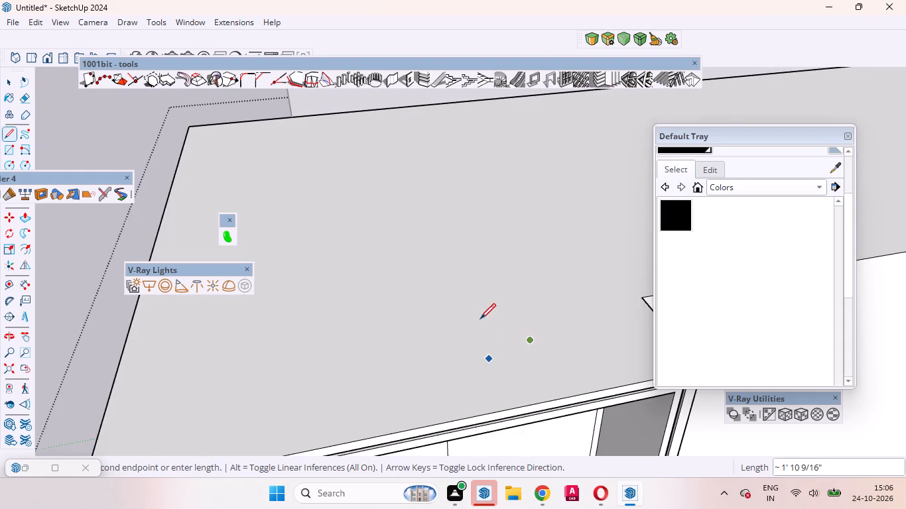
{"action": "scroll", "coordinate": [480, 319], "scroll_direction": "down", "scroll_amount": 6}
{"action": "scroll", "coordinate": [488, 399], "scroll_direction": "up", "scroll_amount": 6}
{"action": "middle_click_drag", "start_coordinate": [499, 425], "coordinate": [506, 443]}
{"action": "scroll", "coordinate": [508, 408], "scroll_direction": "up", "scroll_amount": 4}
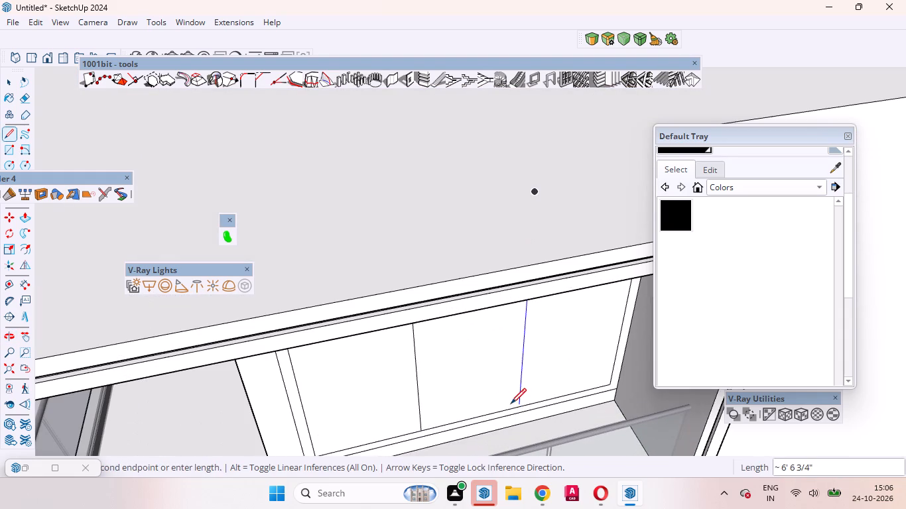
{"action": "left_click", "coordinate": [519, 408]}
{"action": "key", "text": "space"}
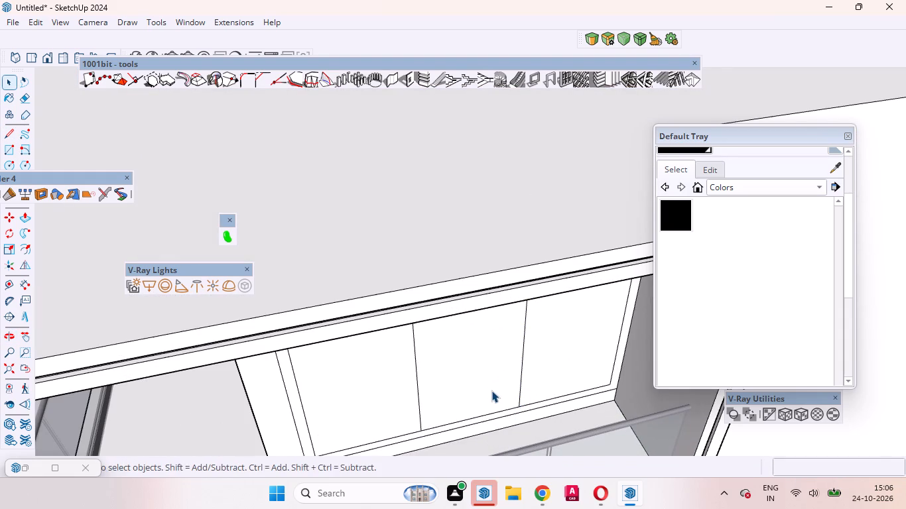
Copy both vertical division lines of the window, upper and lower segments together, 1.5" to the right.
{"action": "scroll", "coordinate": [489, 386], "scroll_direction": "down", "scroll_amount": 8}
{"action": "middle_click_drag", "start_coordinate": [489, 395], "coordinate": [452, 320]}
{"action": "scroll", "coordinate": [452, 319], "scroll_direction": "up", "scroll_amount": 1}
{"action": "scroll", "coordinate": [494, 402], "scroll_direction": "down", "scroll_amount": 3}
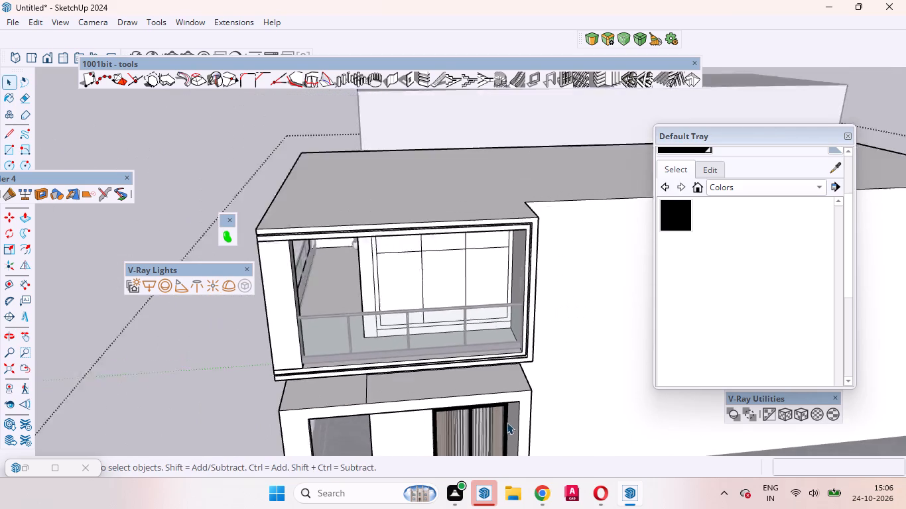
{"action": "scroll", "coordinate": [507, 422], "scroll_direction": "down", "scroll_amount": 1}
{"action": "scroll", "coordinate": [409, 256], "scroll_direction": "up", "scroll_amount": 7}
{"action": "middle_click_drag", "start_coordinate": [438, 325], "coordinate": [427, 276]}
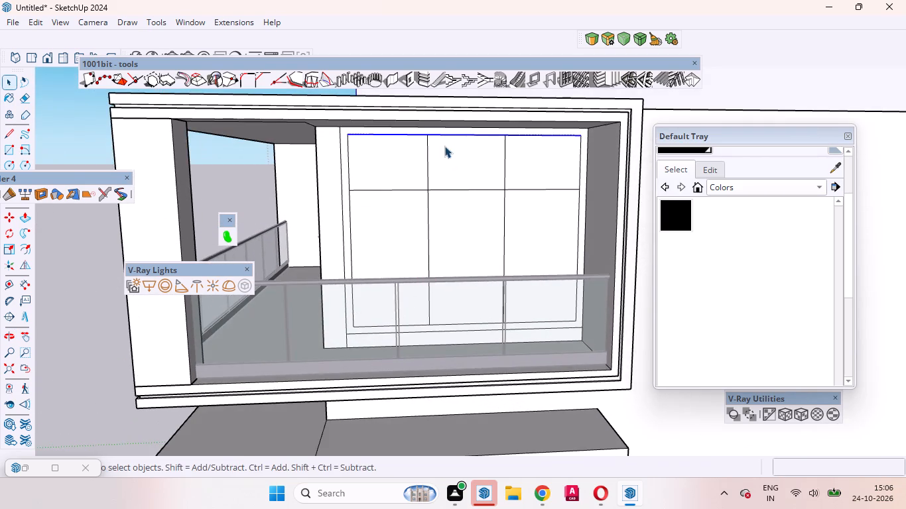
{"action": "scroll", "coordinate": [436, 134], "scroll_direction": "up", "scroll_amount": 4}
{"action": "left_click", "coordinate": [424, 166]}
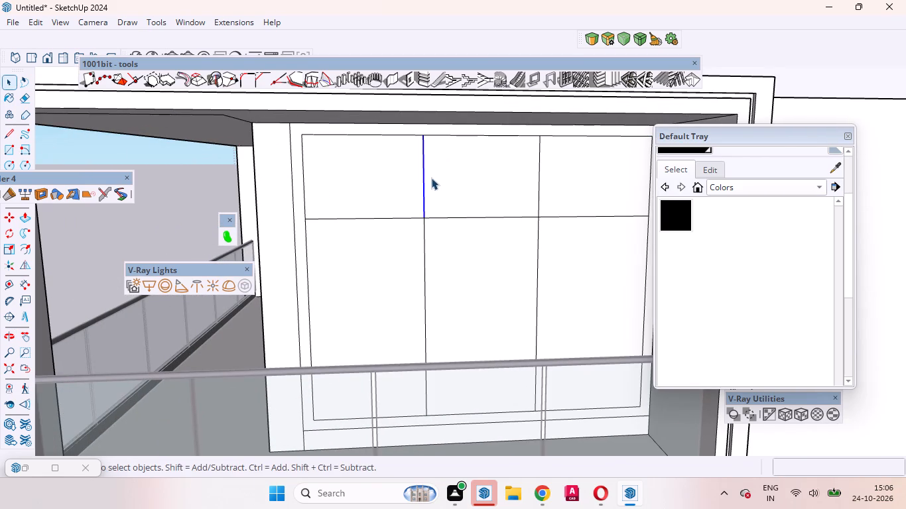
{"action": "left_click", "coordinate": [424, 241], "text": "ctrl"}
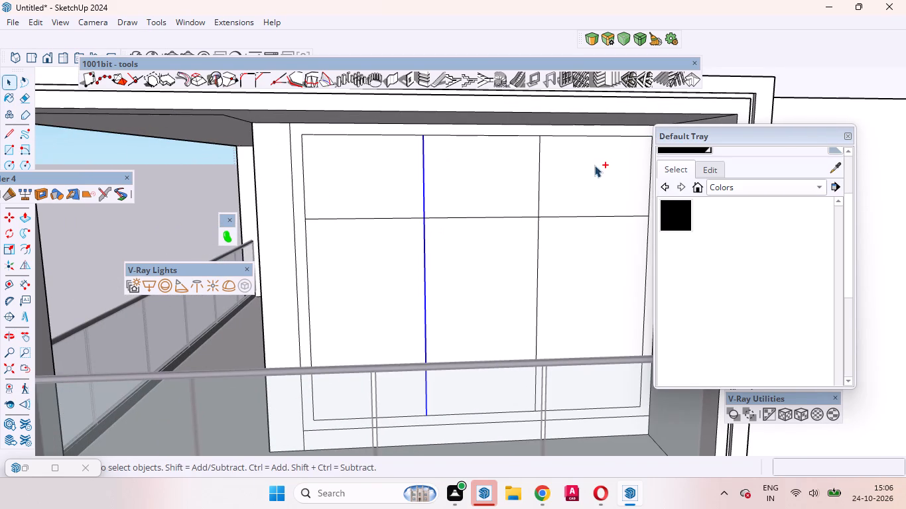
{"action": "left_click", "coordinate": [539, 184], "text": "ctrl"}
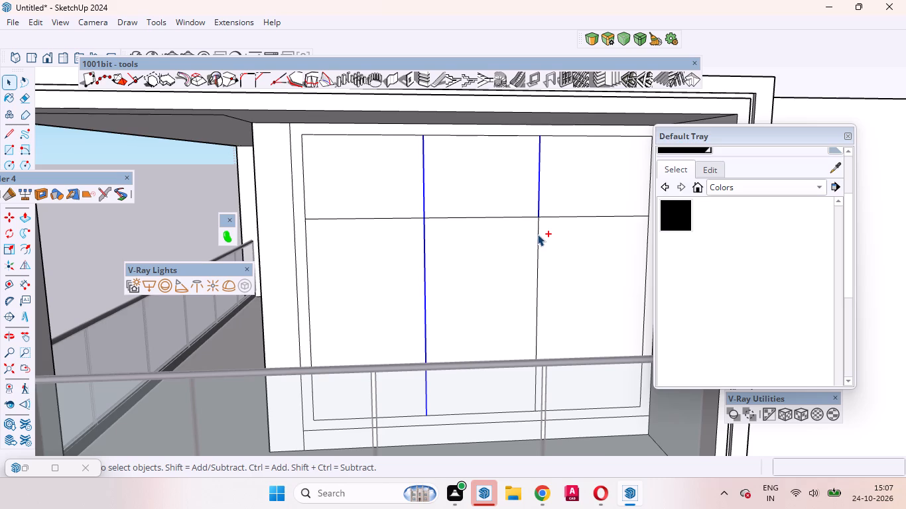
{"action": "left_click", "coordinate": [537, 235], "text": "ctrl"}
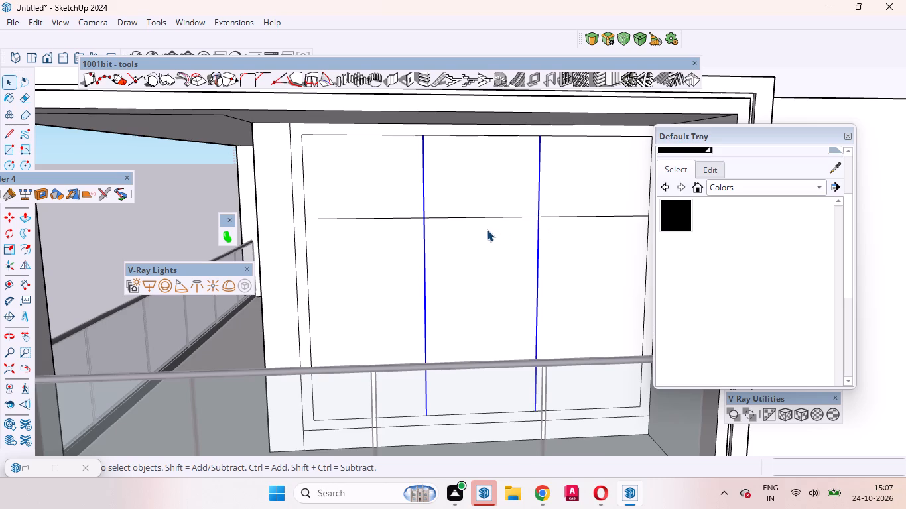
{"action": "key", "text": "m"}
{"action": "left_click", "coordinate": [470, 252]}
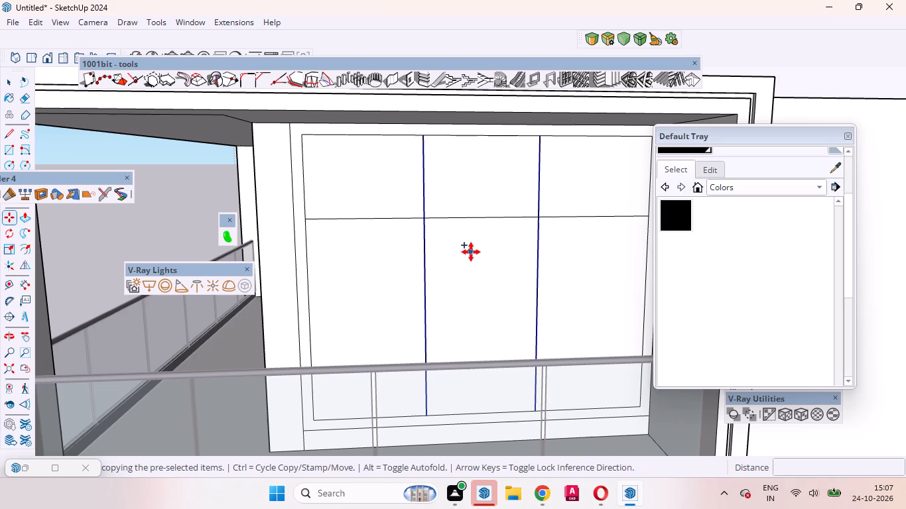
{"action": "type", "text": "1.5"}
{"action": "key", "text": "Return"}
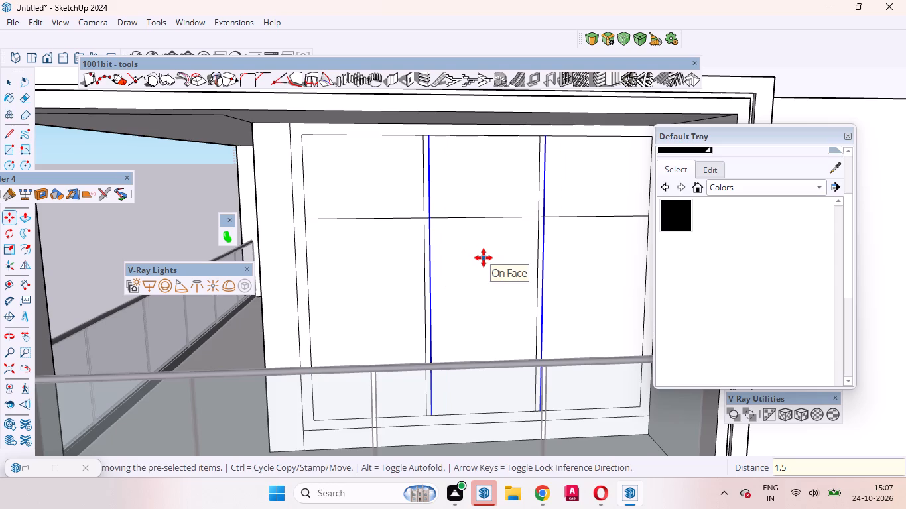
Copy the two offset vertical lines 3" back to the left, across the original division lines.
{"action": "left_click", "coordinate": [480, 263]}
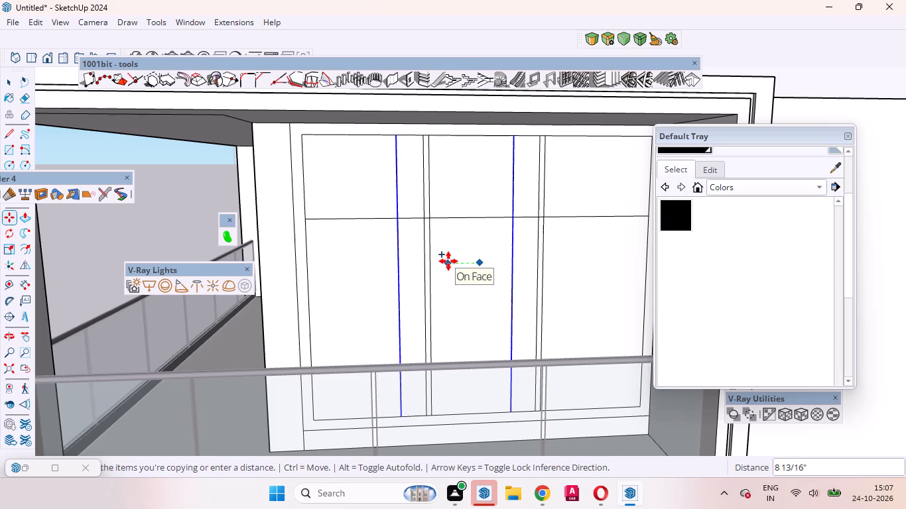
{"action": "key", "text": "3"}
{"action": "key", "text": "Return"}
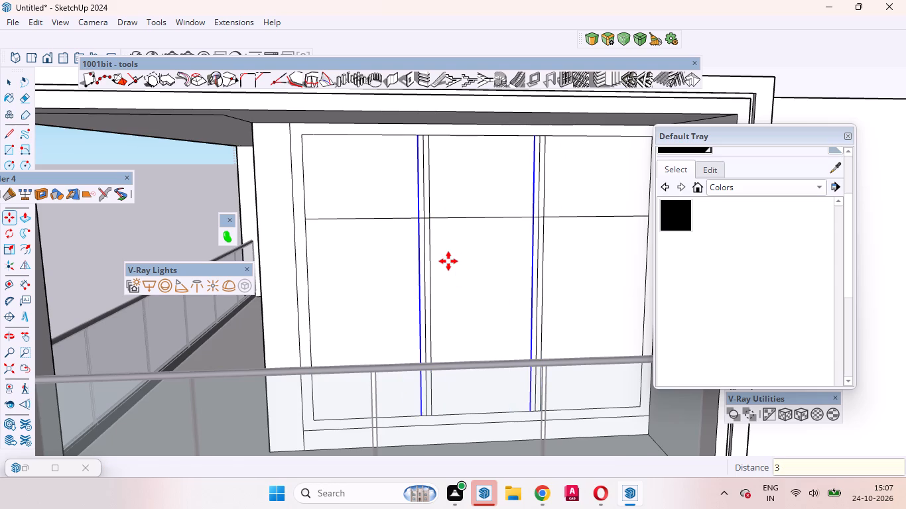
{"action": "key", "text": "space"}
Copy the horizontal transom line's segments in all three window bays 1.5" straight up.
{"action": "scroll", "coordinate": [436, 225], "scroll_direction": "up", "scroll_amount": 7}
{"action": "scroll", "coordinate": [434, 233], "scroll_direction": "down", "scroll_amount": 5}
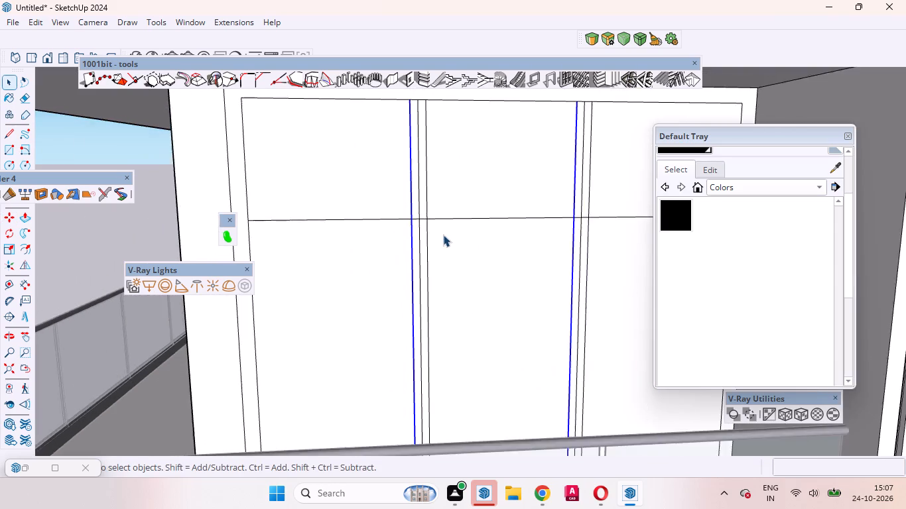
{"action": "scroll", "coordinate": [443, 235], "scroll_direction": "down", "scroll_amount": 2}
{"action": "left_click", "coordinate": [383, 223], "text": "ctrl"}
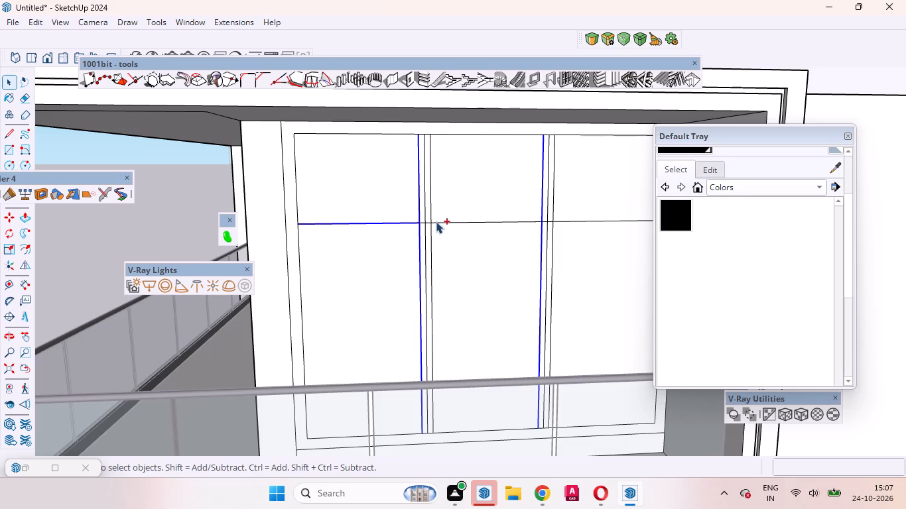
{"action": "left_click", "coordinate": [454, 222], "text": "ctrl"}
{"action": "left_click", "coordinate": [486, 253]}
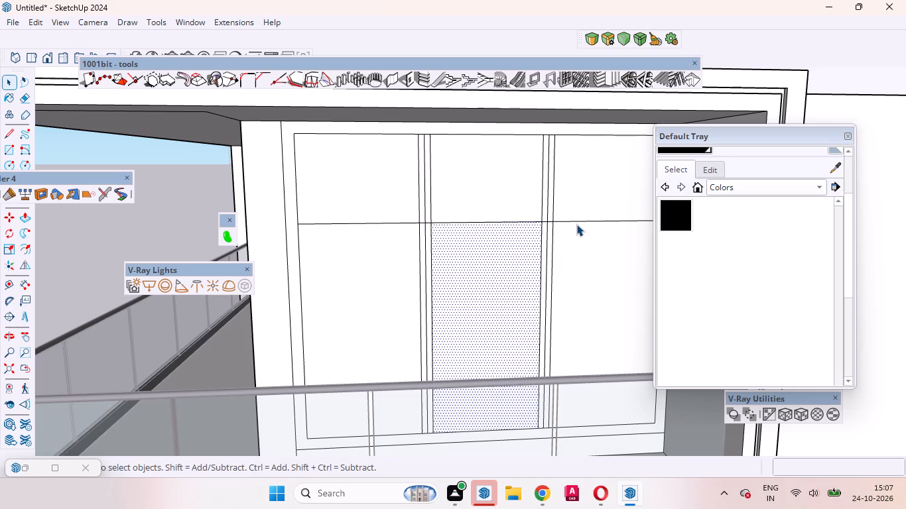
{"action": "left_click", "coordinate": [578, 221]}
{"action": "left_click", "coordinate": [491, 223], "text": "ctrl"}
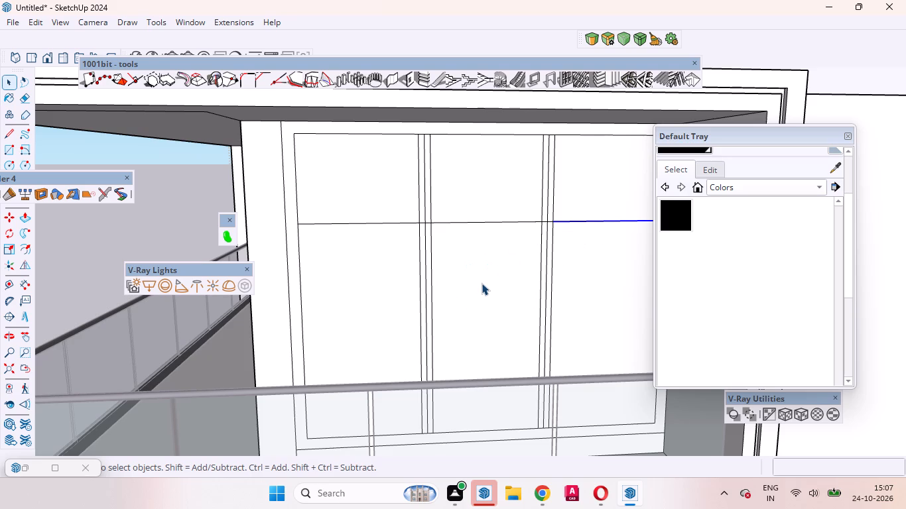
{"action": "scroll", "coordinate": [398, 227], "scroll_direction": "up", "scroll_amount": 2, "text": "ctrl"}
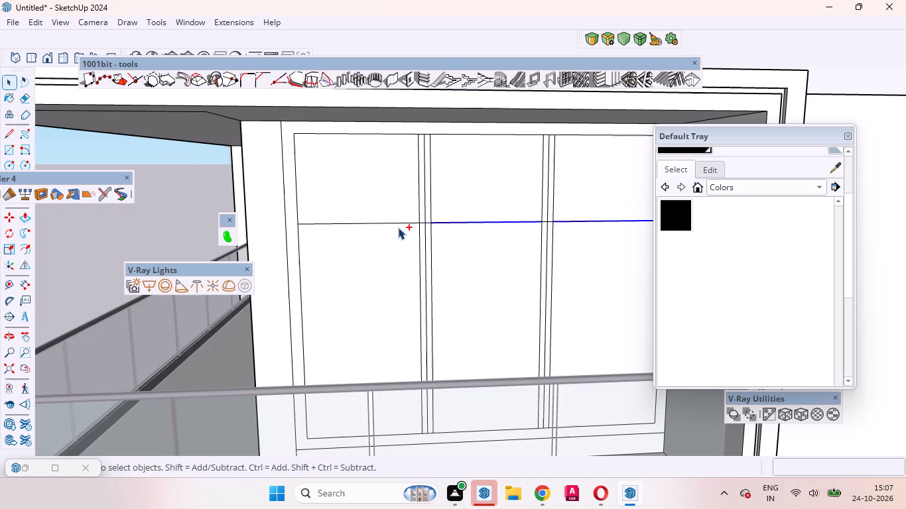
{"action": "scroll", "coordinate": [398, 227], "scroll_direction": "up", "scroll_amount": 2, "text": "ctrl"}
{"action": "left_click", "coordinate": [397, 221], "text": "ctrl"}
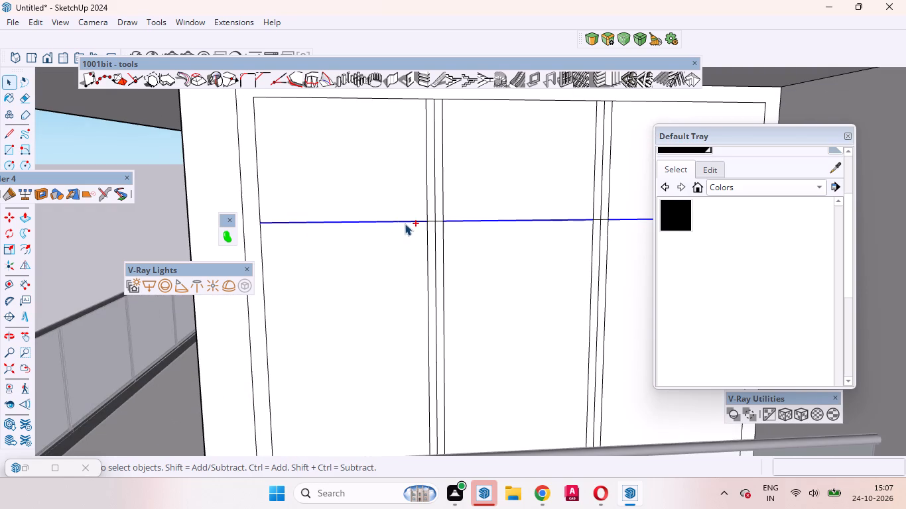
{"action": "key", "text": "m"}
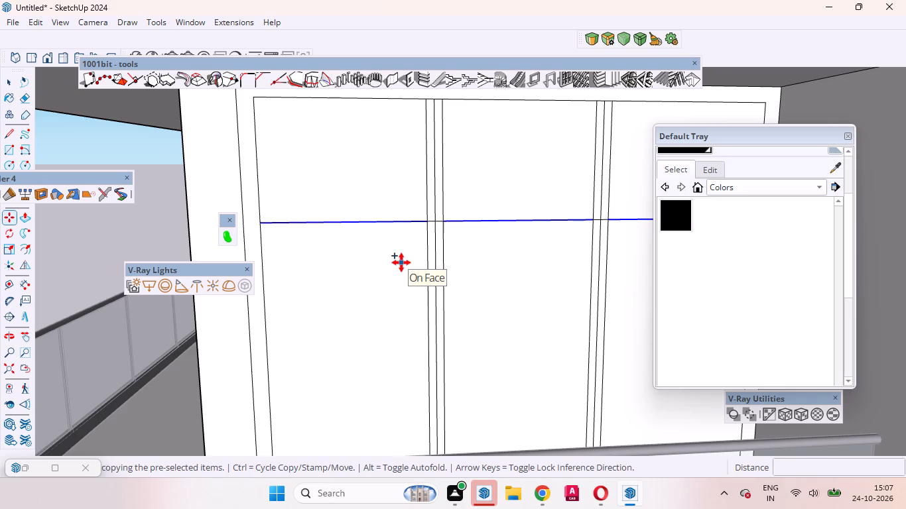
{"action": "left_click", "coordinate": [401, 262]}
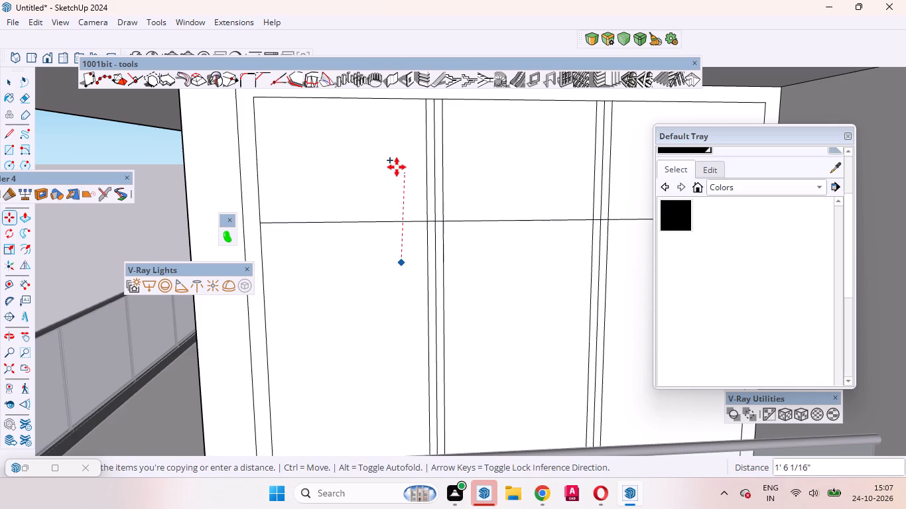
{"action": "key", "text": "Up"}
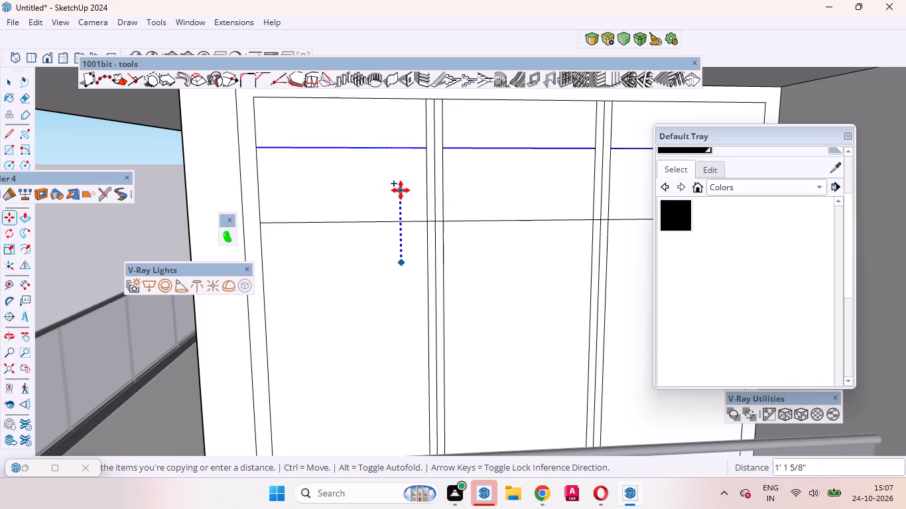
{"action": "type", "text": "1.5"}
{"action": "key", "text": "Return"}
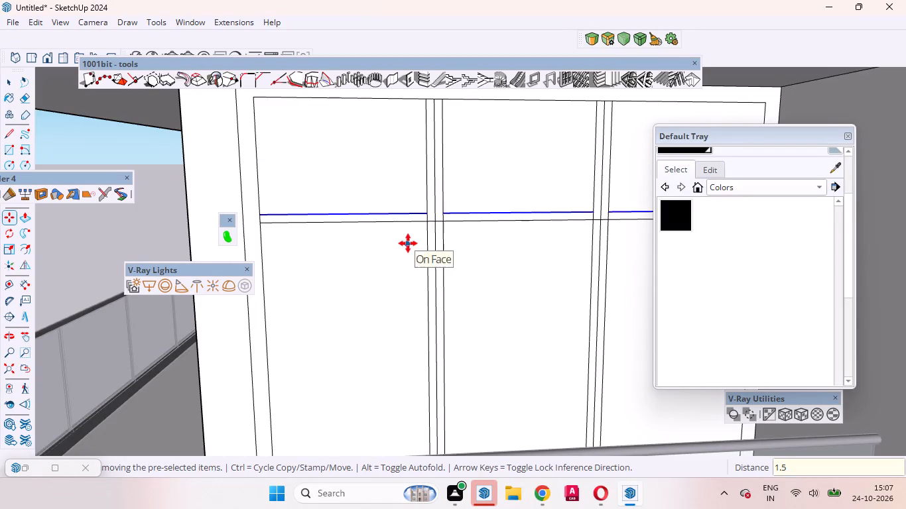
Copy the three raised transom segments 3" straight down, past the original horizontal line.
{"action": "left_click", "coordinate": [409, 239]}
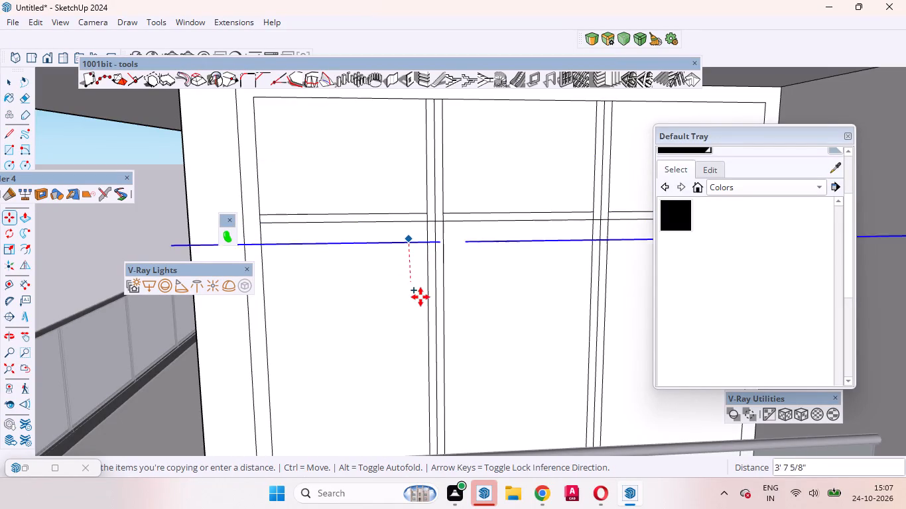
{"action": "key", "text": "Up"}
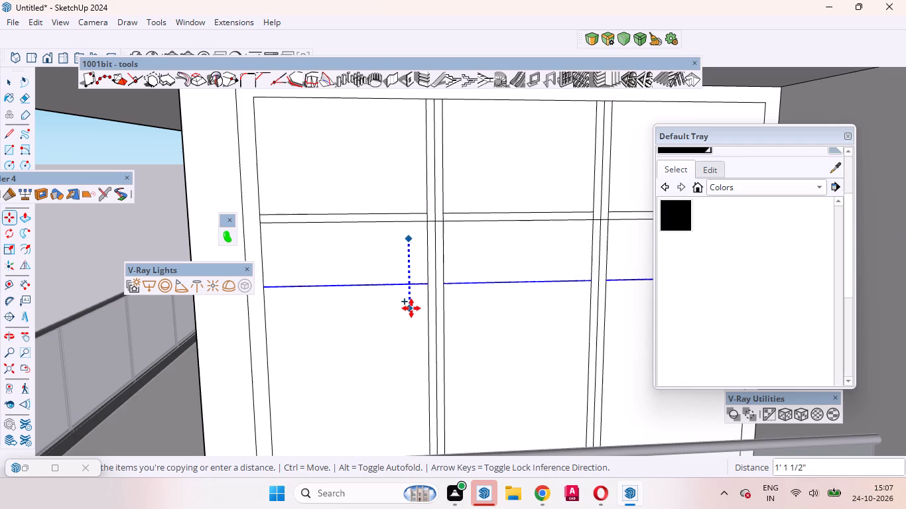
{"action": "key", "text": "3"}
{"action": "key", "text": "Return"}
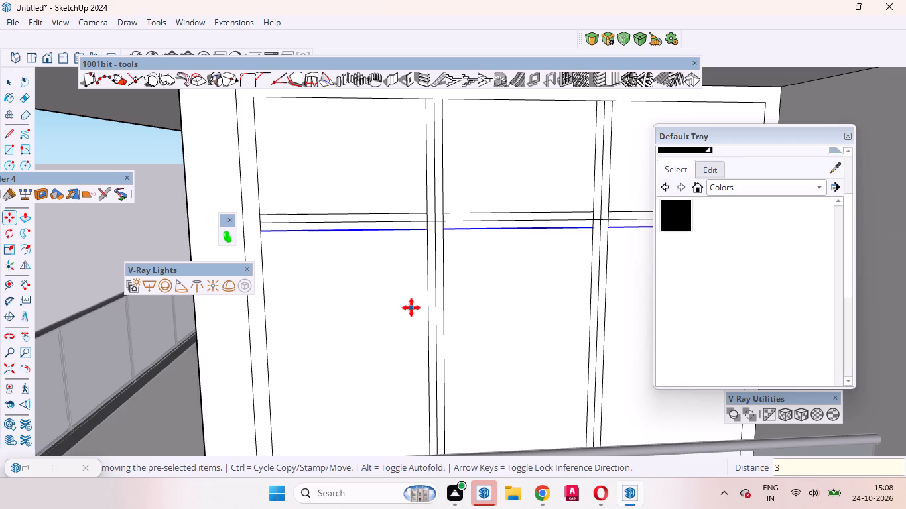
{"action": "key", "text": "space"}
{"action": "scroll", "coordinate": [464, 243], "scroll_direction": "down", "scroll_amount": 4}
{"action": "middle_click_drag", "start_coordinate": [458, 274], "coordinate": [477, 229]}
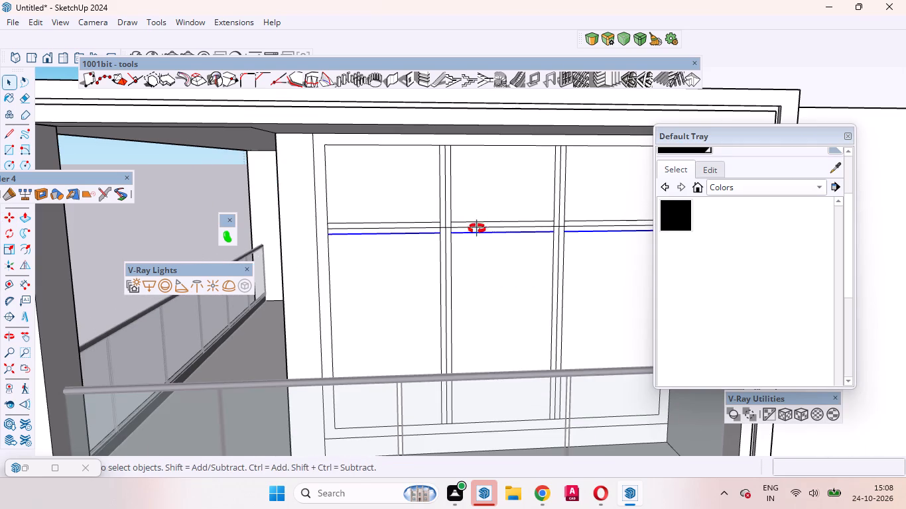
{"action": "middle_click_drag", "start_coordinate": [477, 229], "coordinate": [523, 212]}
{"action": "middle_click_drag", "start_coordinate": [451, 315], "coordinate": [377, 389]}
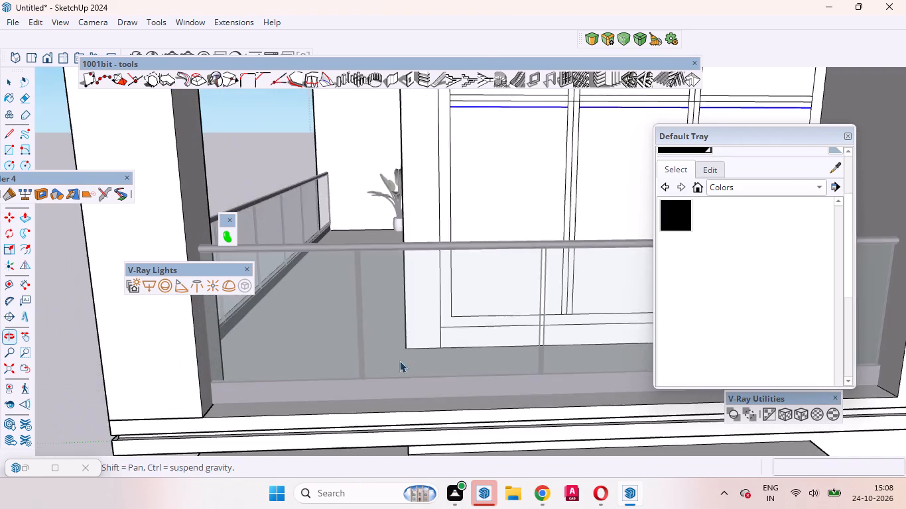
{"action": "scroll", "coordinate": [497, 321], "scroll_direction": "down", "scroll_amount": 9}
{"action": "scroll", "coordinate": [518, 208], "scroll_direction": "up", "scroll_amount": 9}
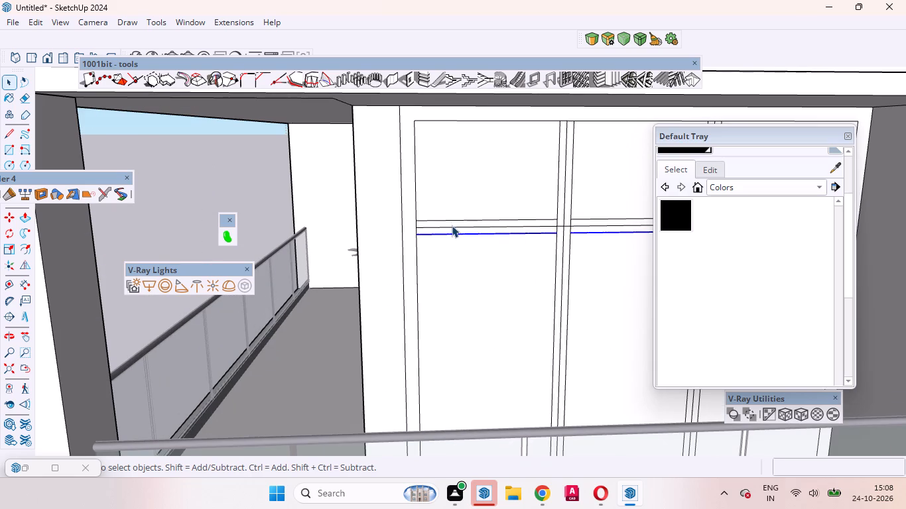
Erase the original transom centre line in the first bay and the short border segment closing the transom bar's left end.
{"action": "left_click", "coordinate": [23, 99]}
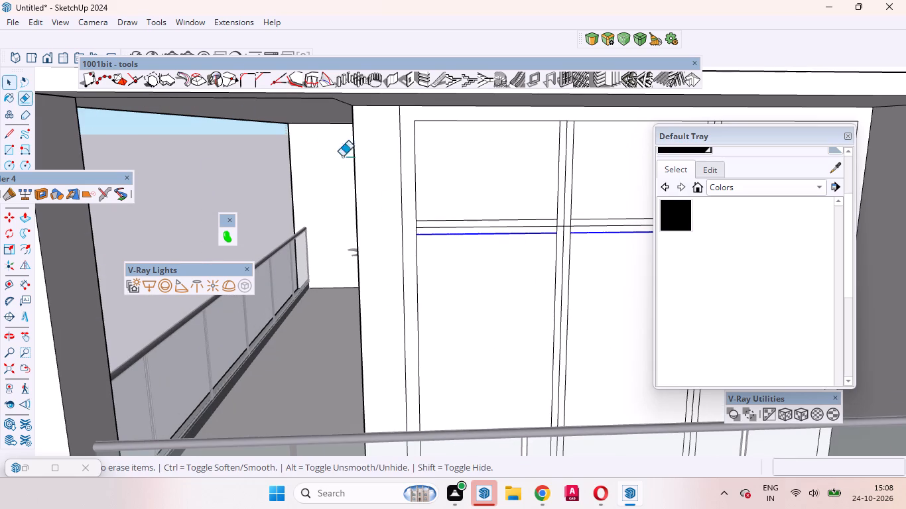
{"action": "scroll", "coordinate": [421, 260], "scroll_direction": "up", "scroll_amount": 14}
{"action": "left_click", "coordinate": [421, 210]}
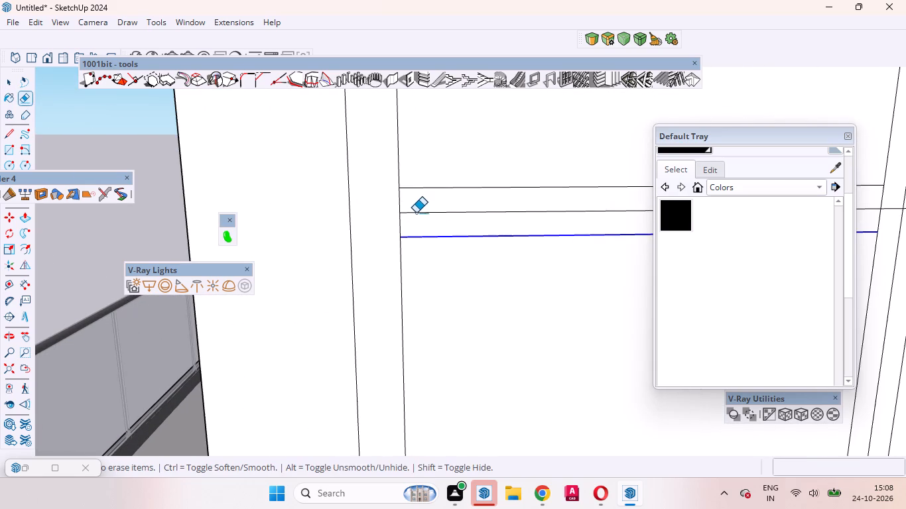
{"action": "left_click", "coordinate": [416, 213]}
{"action": "left_click", "coordinate": [400, 207]}
{"action": "scroll", "coordinate": [379, 220], "scroll_direction": "down", "scroll_amount": 2}
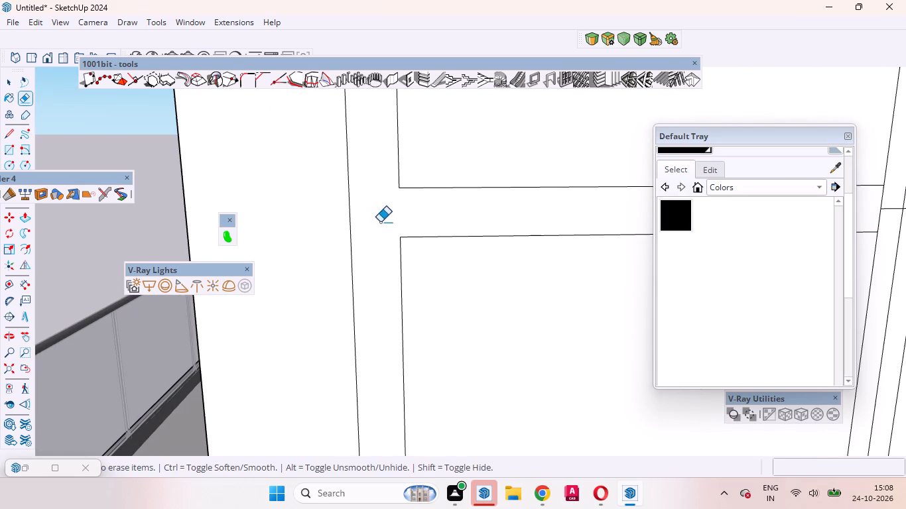
Erase the original centre lines and leftover crossing segments where the left mullion meets the transom bar.
{"action": "scroll", "coordinate": [380, 222], "scroll_direction": "down", "scroll_amount": 20}
{"action": "scroll", "coordinate": [380, 222], "scroll_direction": "down", "scroll_amount": 3}
{"action": "scroll", "coordinate": [527, 246], "scroll_direction": "up", "scroll_amount": 9}
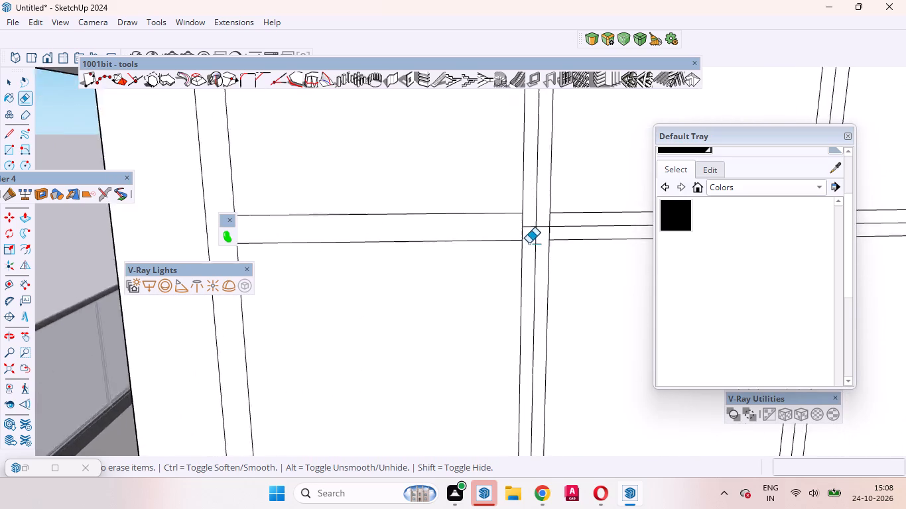
{"action": "scroll", "coordinate": [529, 243], "scroll_direction": "up", "scroll_amount": 5}
{"action": "left_click", "coordinate": [541, 198]}
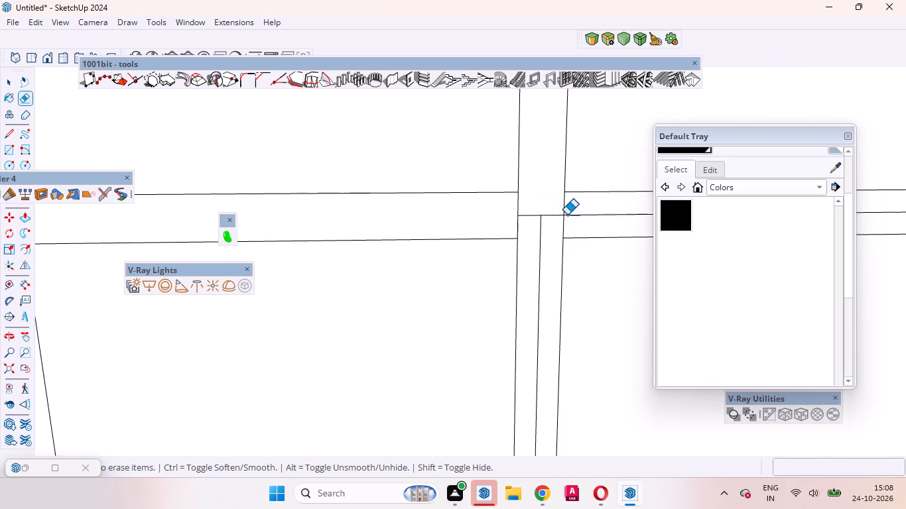
{"action": "left_click", "coordinate": [567, 215]}
{"action": "left_click", "coordinate": [557, 213]}
{"action": "left_click", "coordinate": [557, 217]}
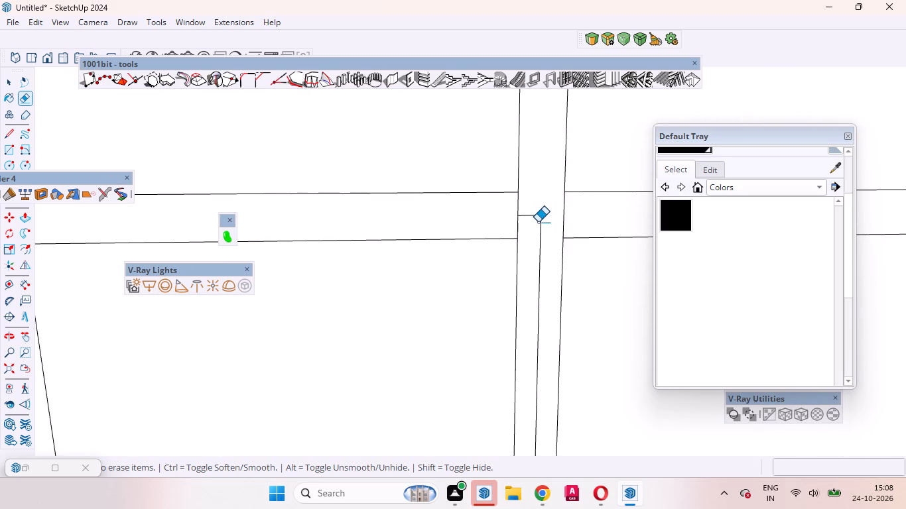
{"action": "left_click", "coordinate": [538, 222]}
{"action": "left_click", "coordinate": [543, 219]}
{"action": "left_click_drag", "start_coordinate": [576, 214], "coordinate": [492, 204]}
{"action": "left_click", "coordinate": [525, 213]}
{"action": "left_click", "coordinate": [525, 219]}
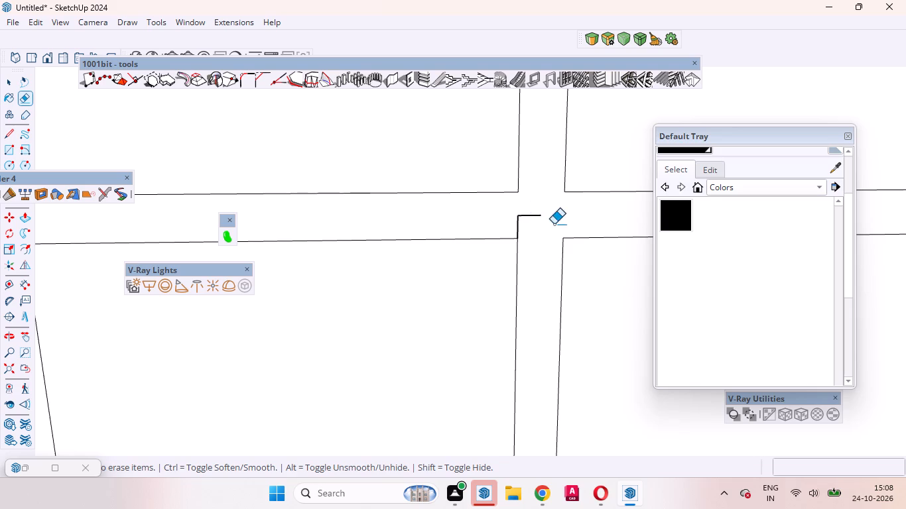
{"action": "left_click_drag", "start_coordinate": [554, 225], "coordinate": [514, 211]}
{"action": "left_click_drag", "start_coordinate": [535, 222], "coordinate": [508, 224]}
{"action": "scroll", "coordinate": [540, 223], "scroll_direction": "down", "scroll_amount": 5}
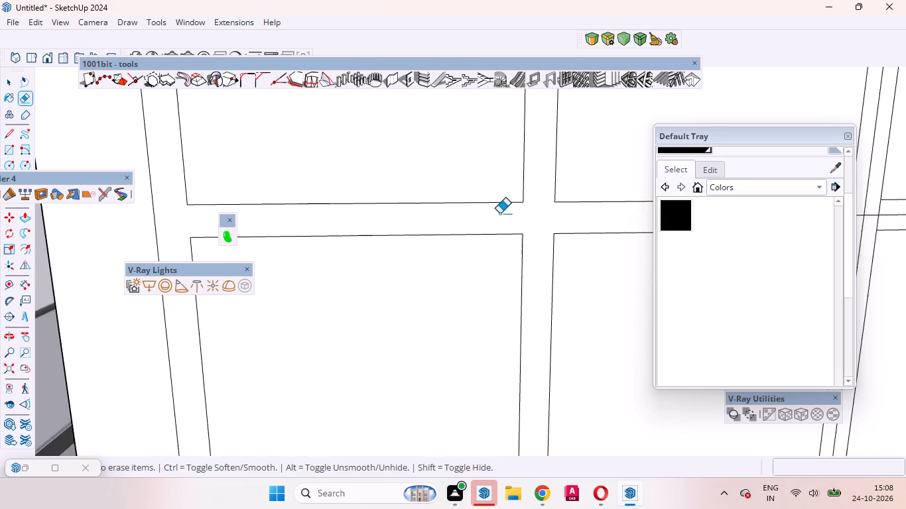
Erase the original centre lines and leftover crossing segments where the right mullion meets the transom bar.
{"action": "scroll", "coordinate": [499, 213], "scroll_direction": "down", "scroll_amount": 20}
{"action": "scroll", "coordinate": [568, 234], "scroll_direction": "up", "scroll_amount": 9}
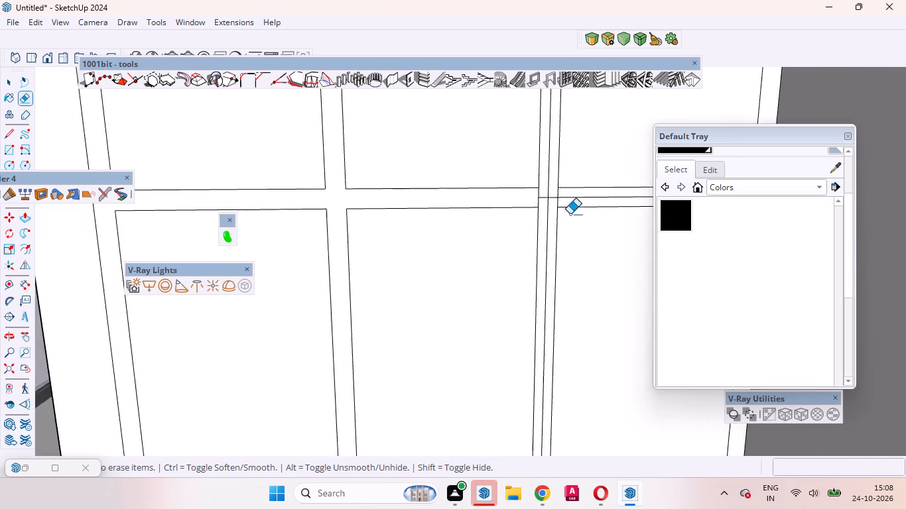
{"action": "scroll", "coordinate": [570, 214], "scroll_direction": "up", "scroll_amount": 7}
{"action": "left_click_drag", "start_coordinate": [537, 174], "coordinate": [498, 186]}
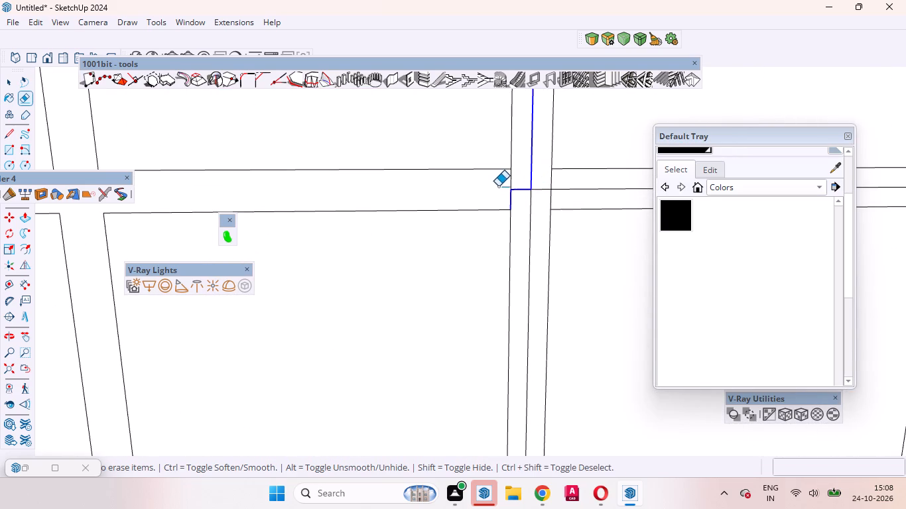
{"action": "left_click_drag", "start_coordinate": [498, 186], "coordinate": [521, 200]}
{"action": "scroll", "coordinate": [529, 215], "scroll_direction": "down", "scroll_amount": 5}
{"action": "left_click_drag", "start_coordinate": [531, 188], "coordinate": [529, 201]}
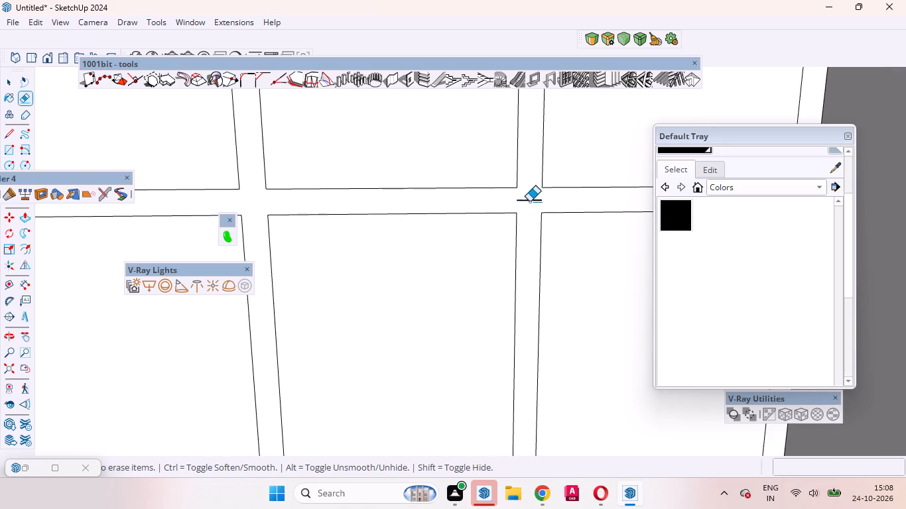
{"action": "left_click_drag", "start_coordinate": [529, 201], "coordinate": [529, 214]}
Erase the short border segment closing the transom bar's right end so the bar joins the window border.
{"action": "scroll", "coordinate": [528, 215], "scroll_direction": "down", "scroll_amount": 12}
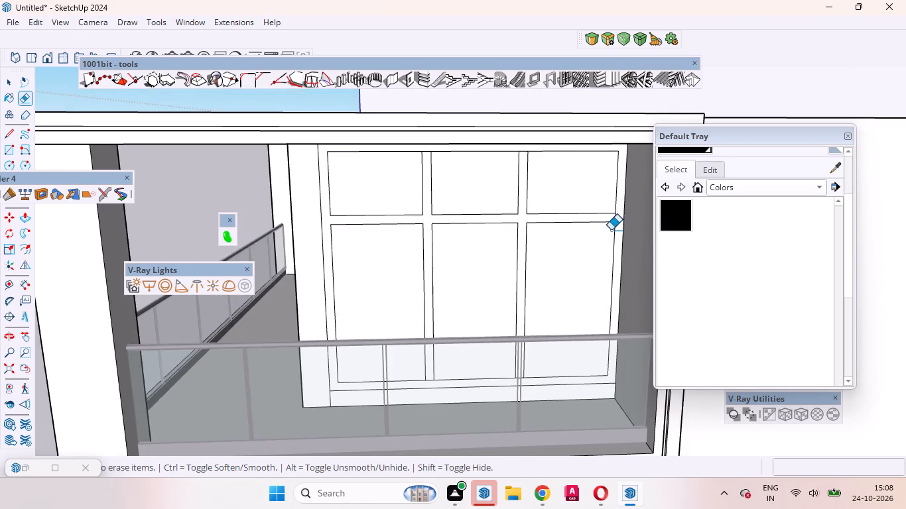
{"action": "scroll", "coordinate": [613, 229], "scroll_direction": "up", "scroll_amount": 7}
{"action": "left_click_drag", "start_coordinate": [620, 207], "coordinate": [604, 211]}
{"action": "scroll", "coordinate": [591, 236], "scroll_direction": "down", "scroll_amount": 2}
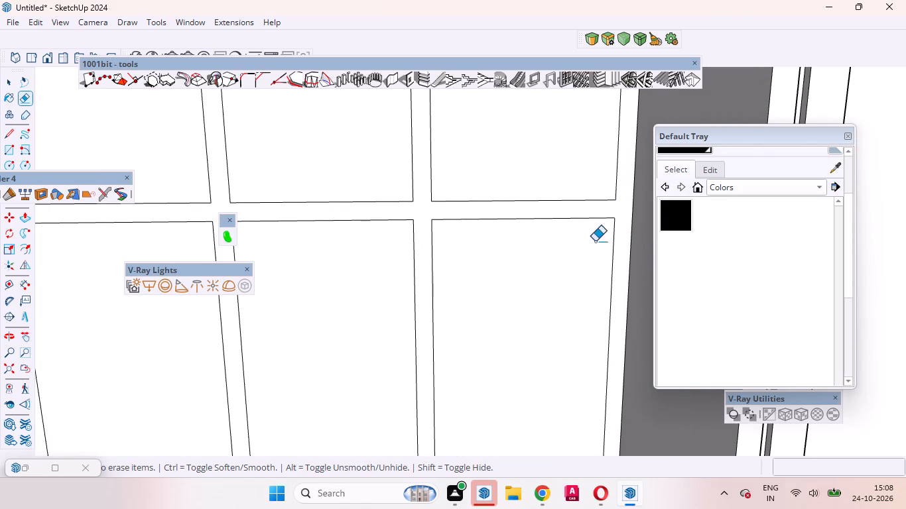
Erase the short inner border segments across the top ends of both mullions.
{"action": "scroll", "coordinate": [595, 241], "scroll_direction": "down", "scroll_amount": 7}
{"action": "middle_click_drag", "start_coordinate": [506, 207], "coordinate": [509, 186]}
{"action": "scroll", "coordinate": [510, 131], "scroll_direction": "up", "scroll_amount": 11}
{"action": "left_click_drag", "start_coordinate": [509, 146], "coordinate": [508, 168]}
{"action": "scroll", "coordinate": [533, 199], "scroll_direction": "down", "scroll_amount": 8}
{"action": "scroll", "coordinate": [383, 190], "scroll_direction": "up", "scroll_amount": 4}
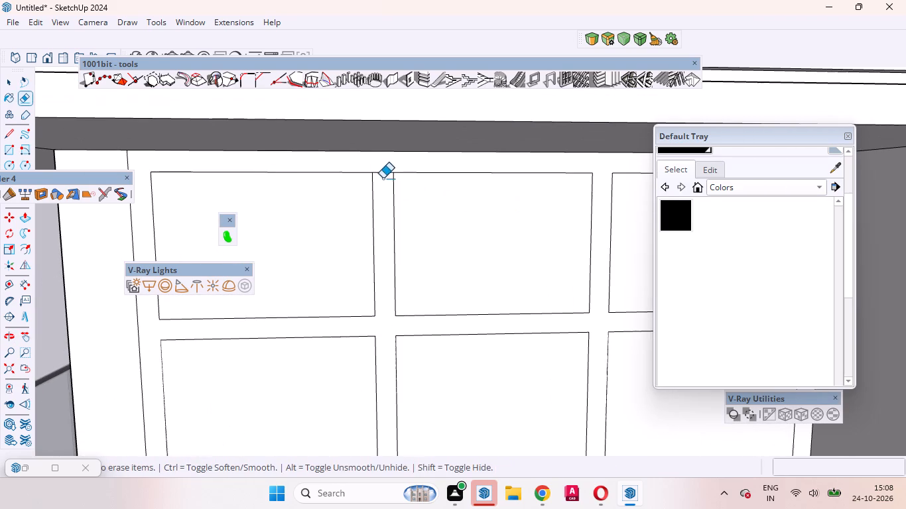
{"action": "left_click_drag", "start_coordinate": [381, 168], "coordinate": [379, 190]}
{"action": "scroll", "coordinate": [441, 198], "scroll_direction": "down", "scroll_amount": 10}
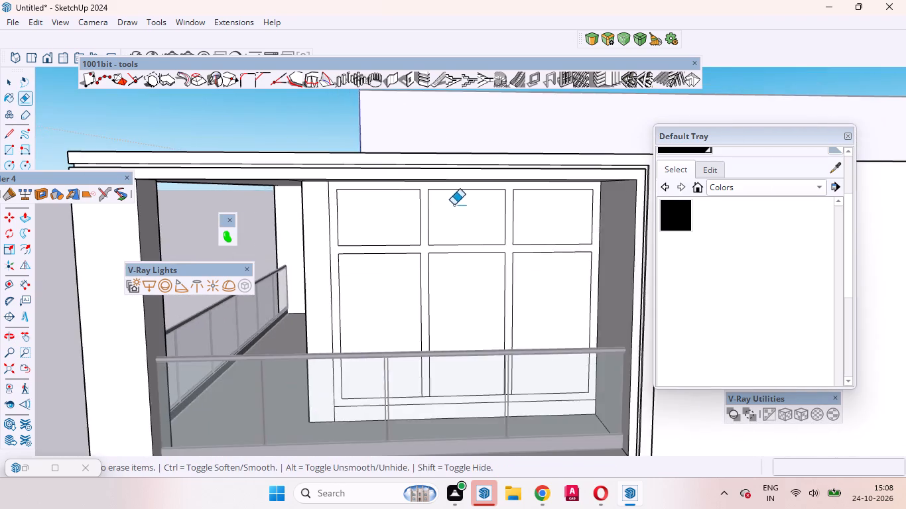
Erase the short inner border segments across the bottom ends of both mullions.
{"action": "scroll", "coordinate": [455, 208], "scroll_direction": "down", "scroll_amount": 5}
{"action": "middle_click_drag", "start_coordinate": [438, 276], "coordinate": [454, 329]}
{"action": "scroll", "coordinate": [460, 258], "scroll_direction": "down", "scroll_amount": 4}
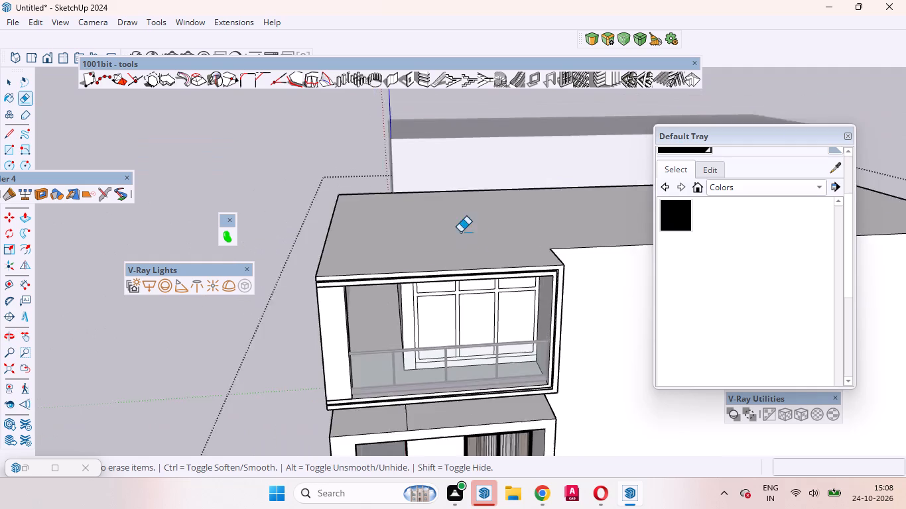
{"action": "scroll", "coordinate": [460, 213], "scroll_direction": "down", "scroll_amount": 4}
{"action": "scroll", "coordinate": [501, 327], "scroll_direction": "up", "scroll_amount": 10}
{"action": "middle_click_drag", "start_coordinate": [434, 264], "coordinate": [492, 306]}
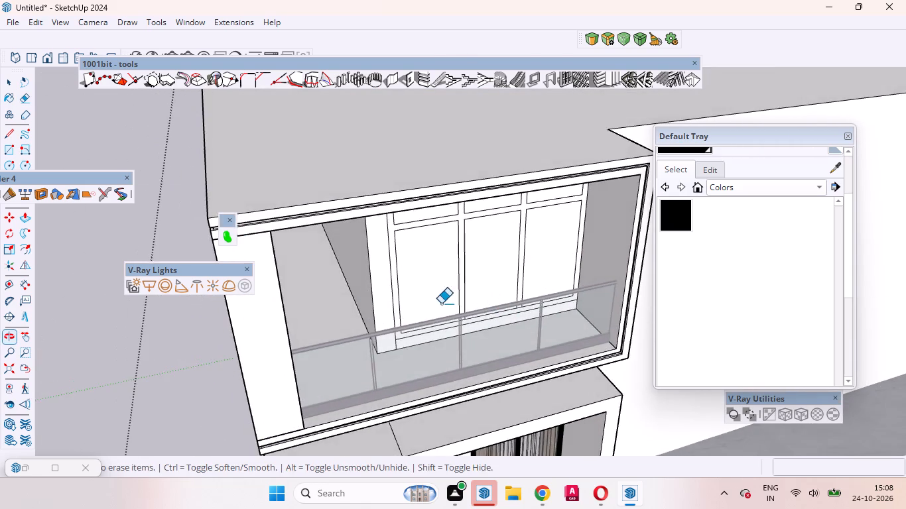
{"action": "scroll", "coordinate": [441, 304], "scroll_direction": "down", "scroll_amount": 5}
{"action": "scroll", "coordinate": [501, 304], "scroll_direction": "up", "scroll_amount": 11}
{"action": "middle_click_drag", "start_coordinate": [491, 304], "coordinate": [493, 336]}
{"action": "scroll", "coordinate": [492, 337], "scroll_direction": "up", "scroll_amount": 6}
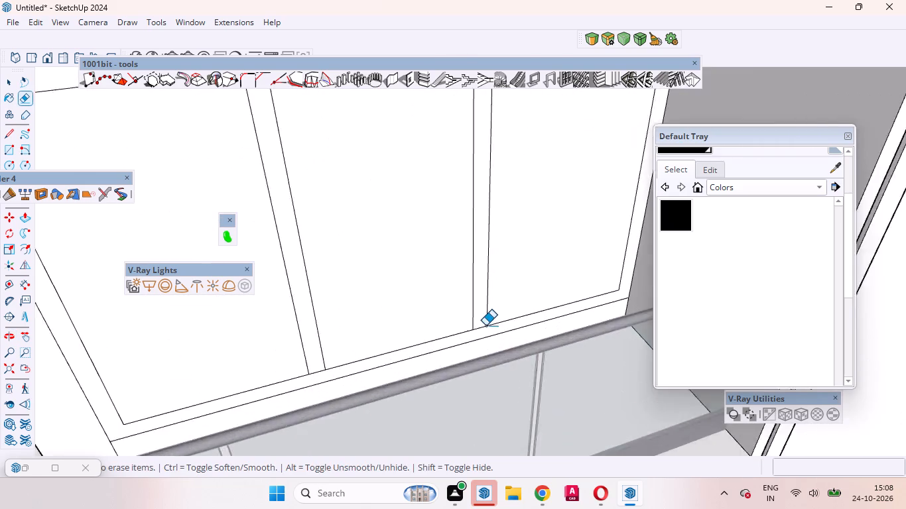
{"action": "scroll", "coordinate": [485, 325], "scroll_direction": "up", "scroll_amount": 7}
{"action": "left_click_drag", "start_coordinate": [477, 313], "coordinate": [478, 335]}
{"action": "scroll", "coordinate": [510, 308], "scroll_direction": "down", "scroll_amount": 4}
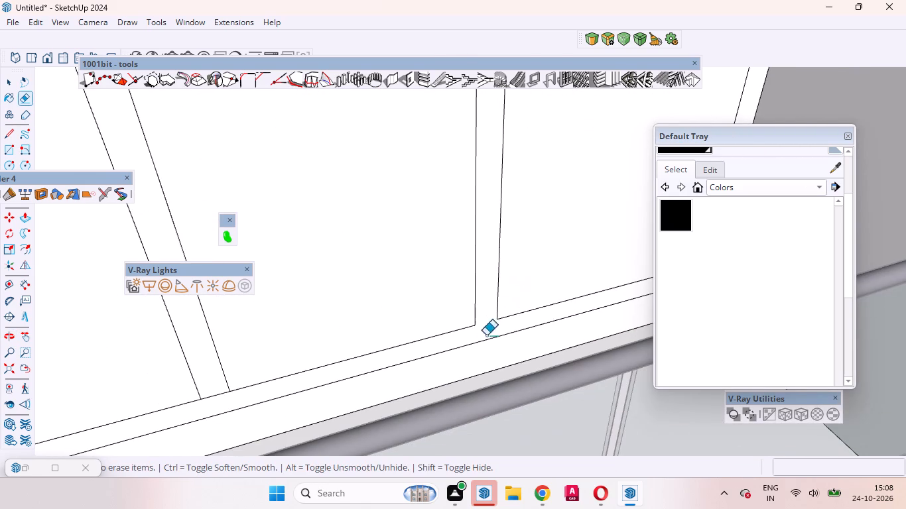
{"action": "left_click_drag", "start_coordinate": [209, 388], "coordinate": [217, 407]}
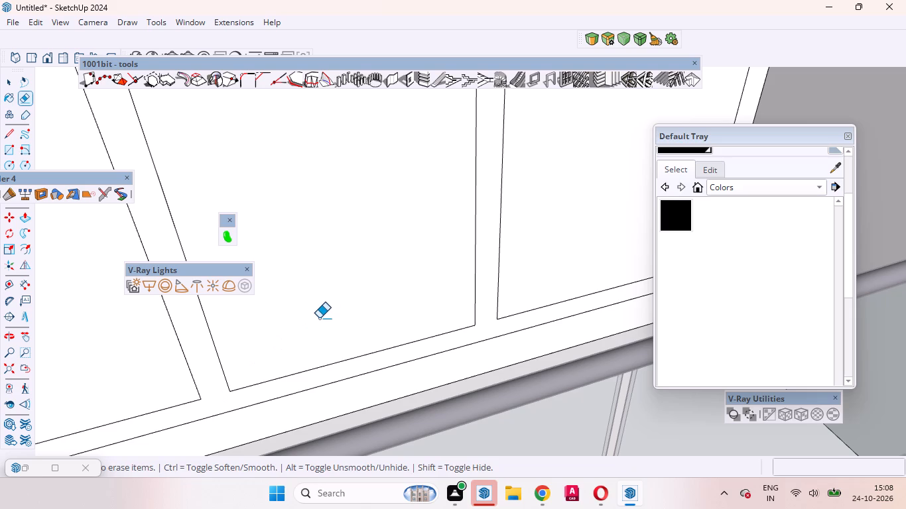
Push the middle lower window pane inward with Push/Pull to recess it behind the frame.
{"action": "key", "text": "space"}
{"action": "left_click", "coordinate": [315, 300]}
{"action": "scroll", "coordinate": [332, 296], "scroll_direction": "down", "scroll_amount": 10}
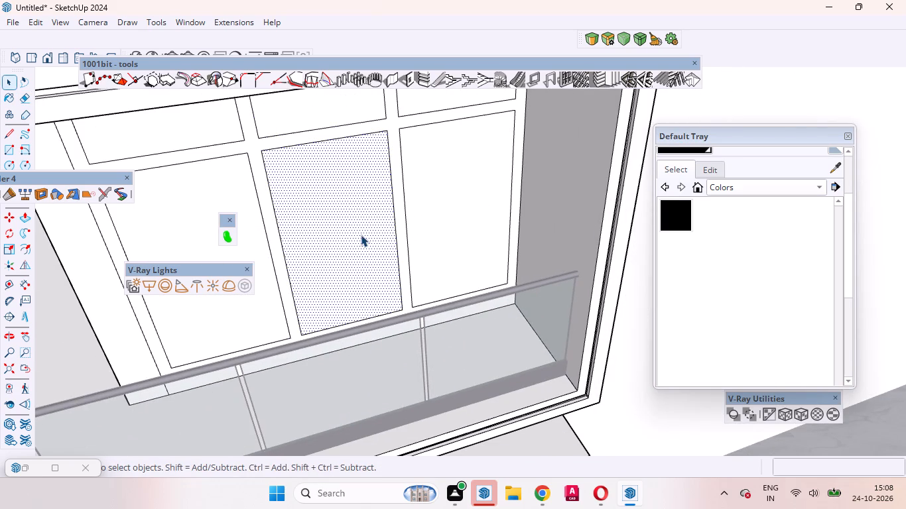
{"action": "key", "text": "p"}
{"action": "left_click_drag", "start_coordinate": [358, 234], "coordinate": [352, 225]}
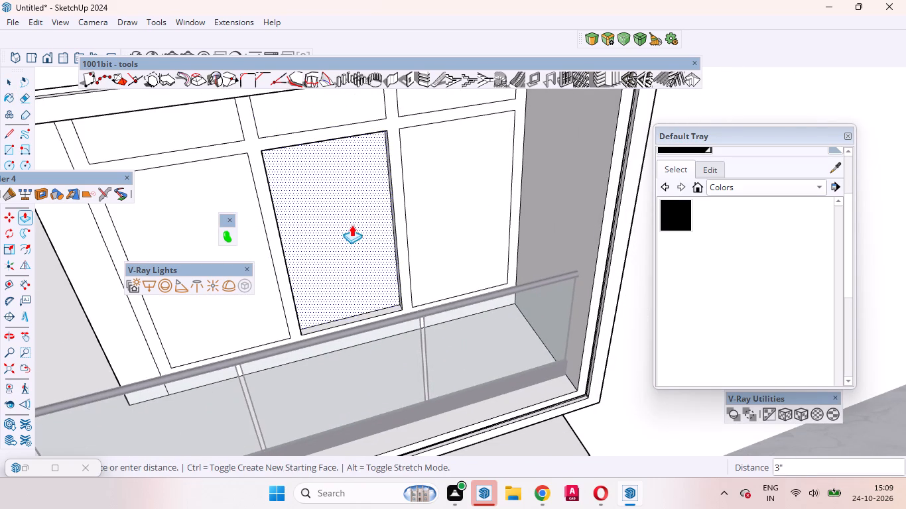
{"action": "left_click_drag", "start_coordinate": [352, 225], "coordinate": [340, 192]}
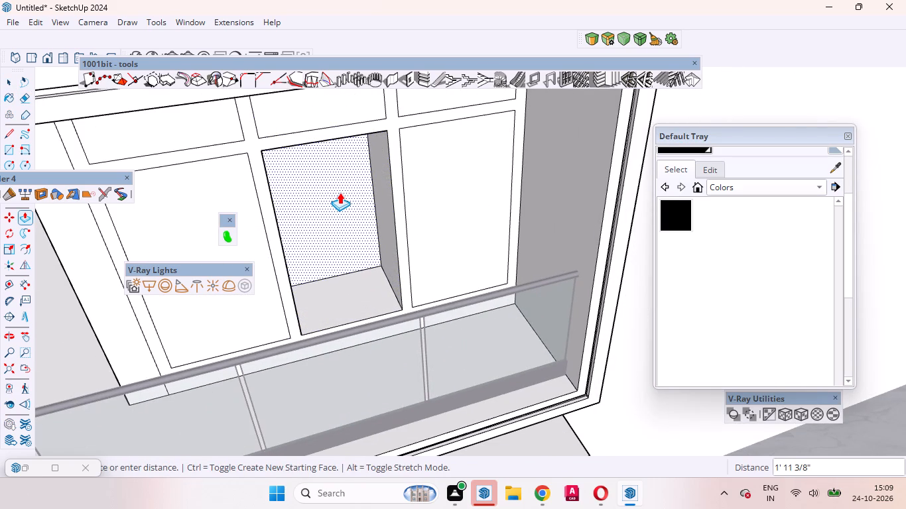
{"action": "left_click_drag", "start_coordinate": [340, 192], "coordinate": [348, 207]}
Recess the other two lower panes and all three upper panes to the same depth as the middle lower pane.
{"action": "key", "text": "space"}
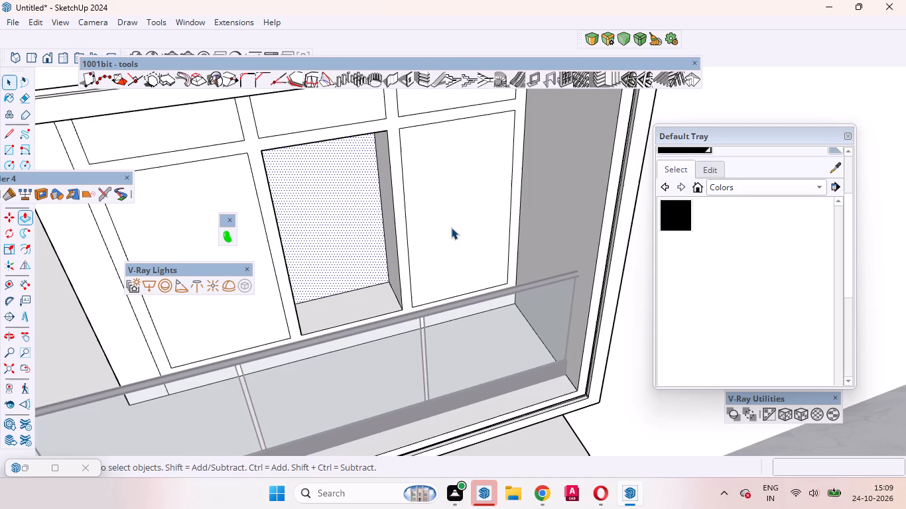
{"action": "left_click", "coordinate": [451, 227]}
{"action": "key", "text": "p"}
{"action": "double_click", "coordinate": [451, 227]}
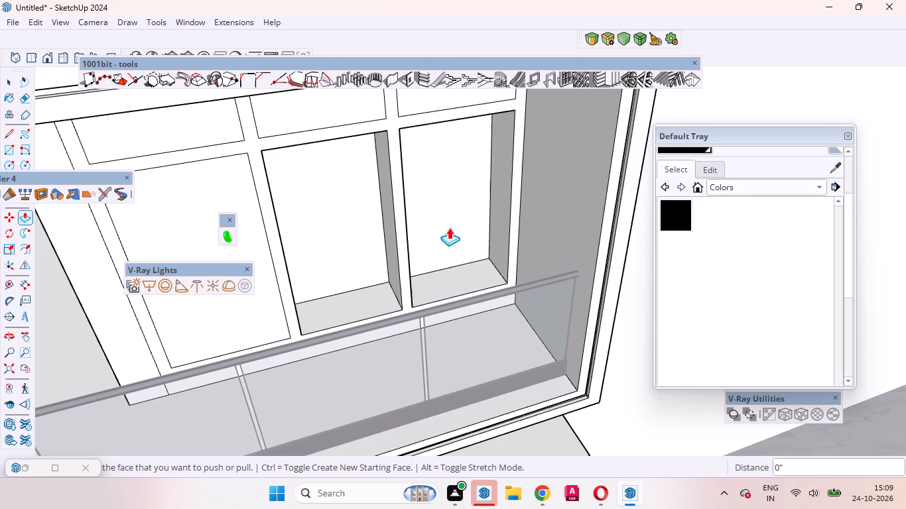
{"action": "double_click", "coordinate": [198, 210]}
{"action": "double_click", "coordinate": [186, 120]}
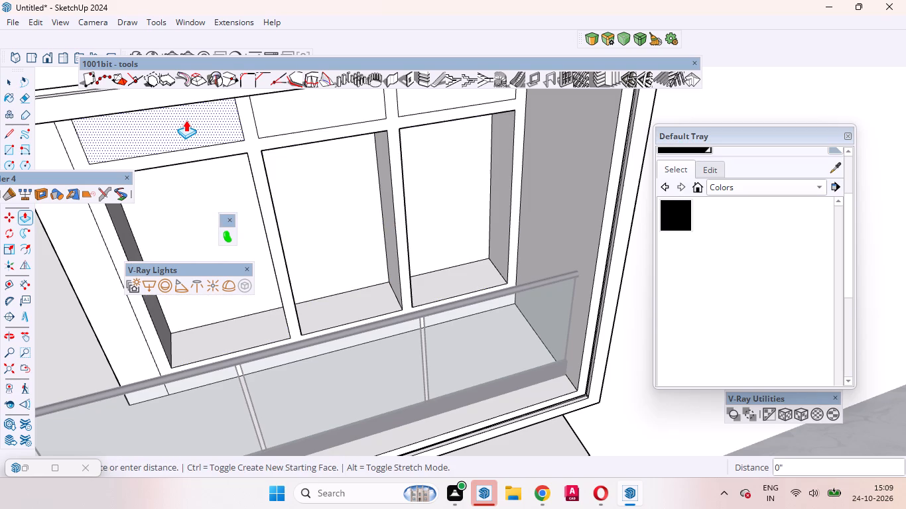
{"action": "double_click", "coordinate": [291, 114]}
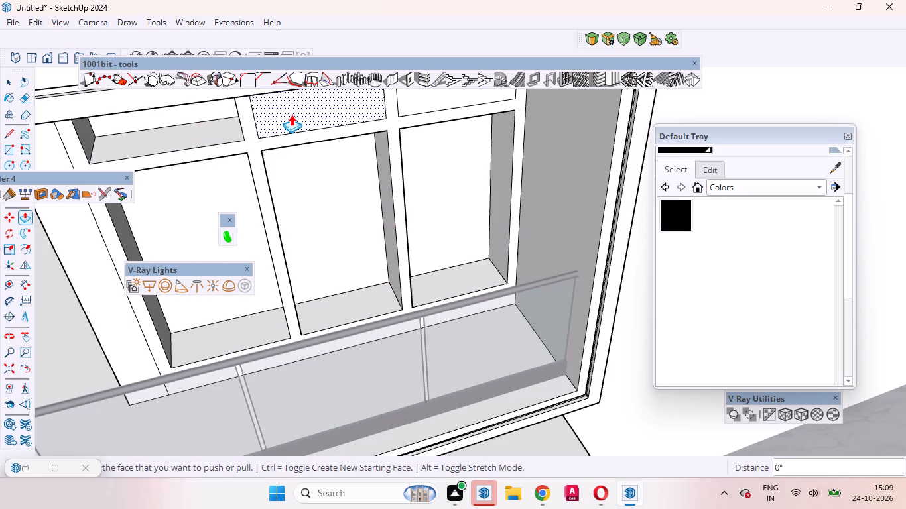
{"action": "double_click", "coordinate": [424, 95]}
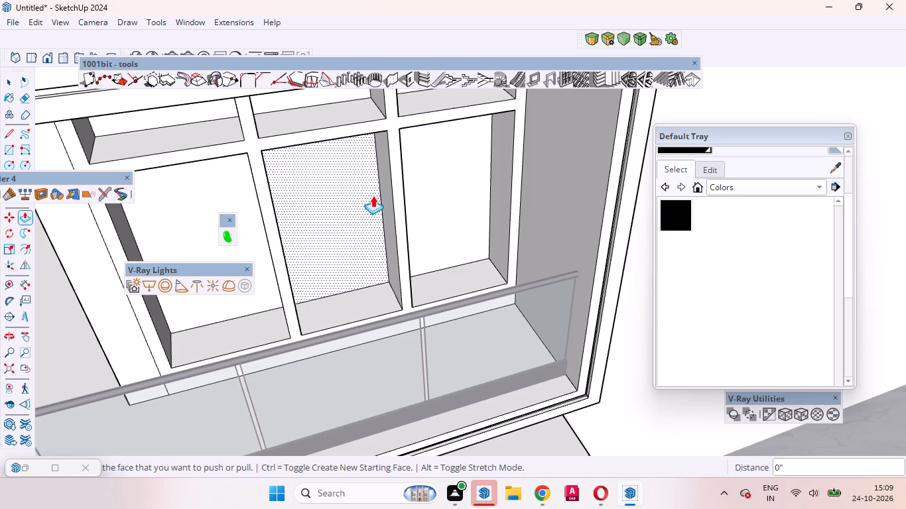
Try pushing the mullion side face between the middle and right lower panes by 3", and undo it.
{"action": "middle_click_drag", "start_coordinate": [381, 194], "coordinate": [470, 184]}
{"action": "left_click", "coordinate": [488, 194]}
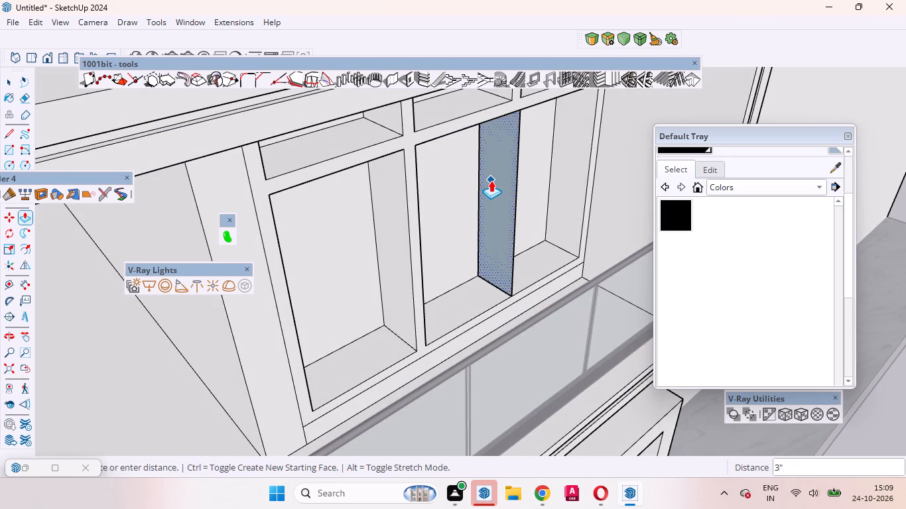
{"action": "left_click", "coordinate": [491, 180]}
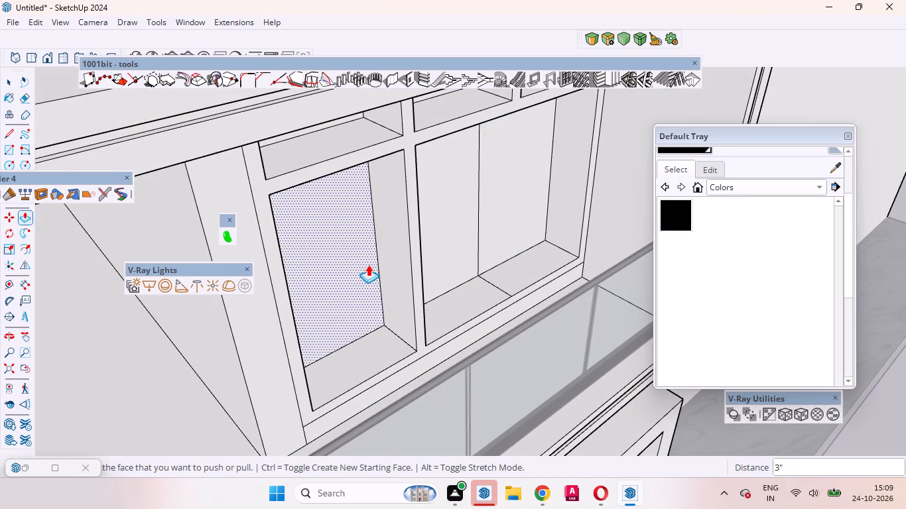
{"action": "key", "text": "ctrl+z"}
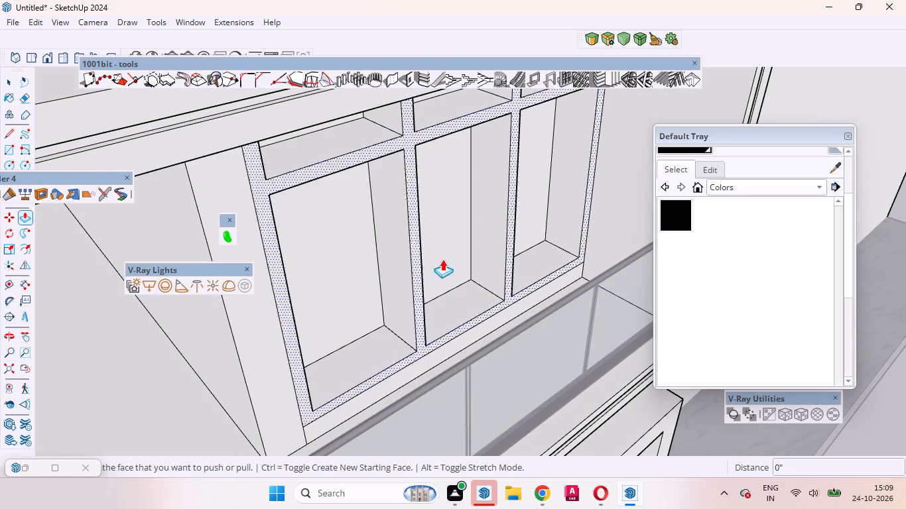
Push the connected window frame face inward 3" with Push/Pull, using a new starting face.
{"action": "key", "text": "space"}
{"action": "scroll", "coordinate": [385, 272], "scroll_direction": "down", "scroll_amount": 4}
{"action": "middle_click_drag", "start_coordinate": [391, 287], "coordinate": [312, 258]}
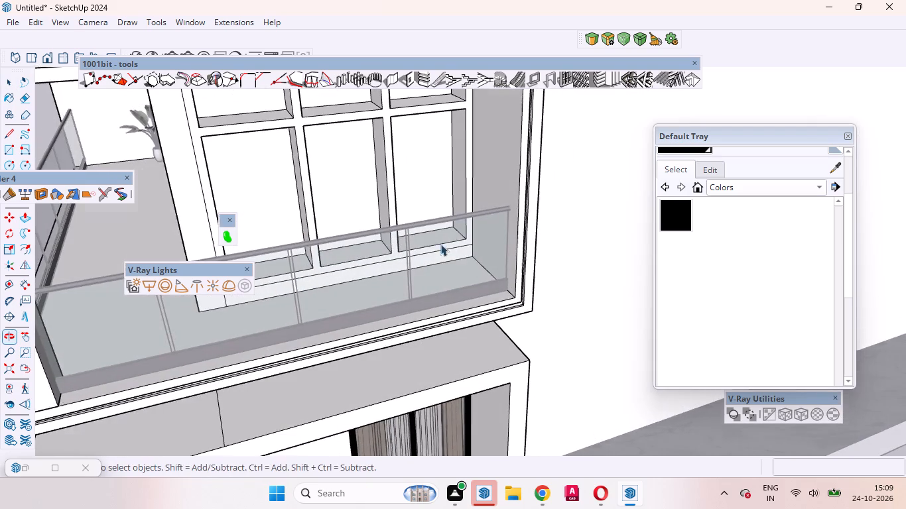
{"action": "scroll", "coordinate": [389, 112], "scroll_direction": "up", "scroll_amount": 8}
{"action": "left_click", "coordinate": [387, 111]}
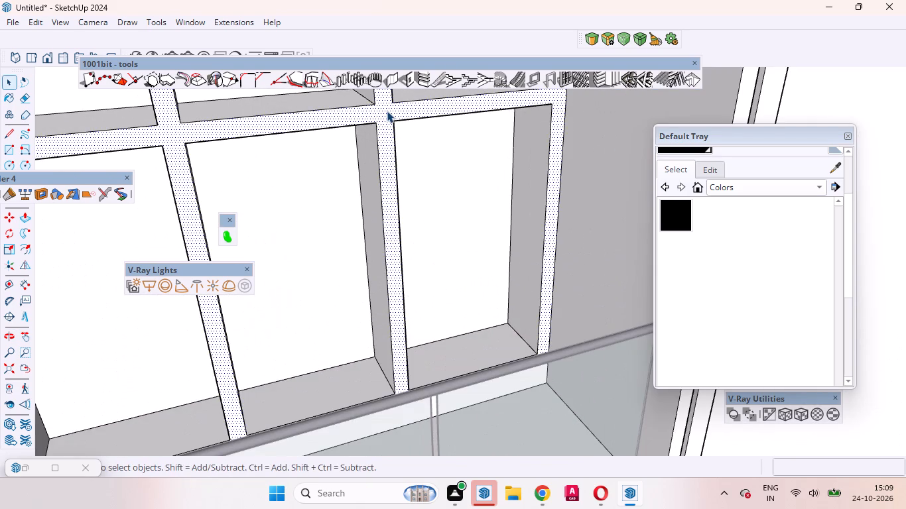
{"action": "key", "text": "p"}
{"action": "left_click", "coordinate": [387, 111]}
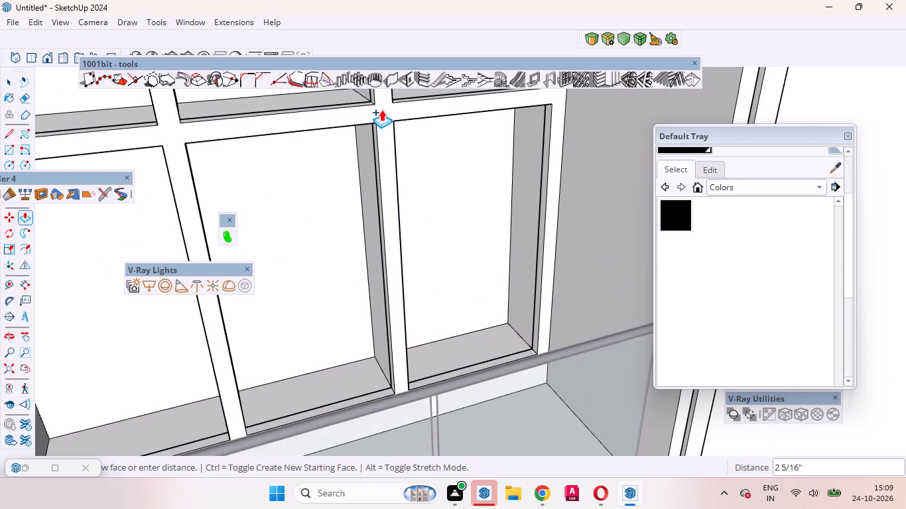
{"action": "key", "text": "3"}
{"action": "key", "text": "Return"}
{"action": "key", "text": "space"}
Push/Pull the right side face behind the middle lower pane's frame 3" inward, and repeat it for the left lower pane.
{"action": "key", "text": "space"}
{"action": "middle_click_drag", "start_coordinate": [365, 258], "coordinate": [458, 261]}
{"action": "left_click", "coordinate": [453, 256]}
{"action": "key", "text": "p"}
{"action": "left_click", "coordinate": [453, 256]}
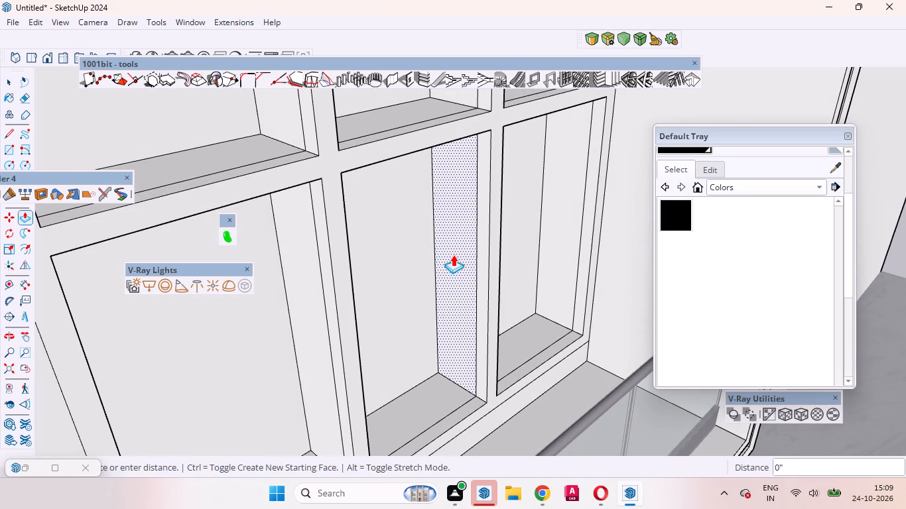
{"action": "left_click", "coordinate": [458, 233]}
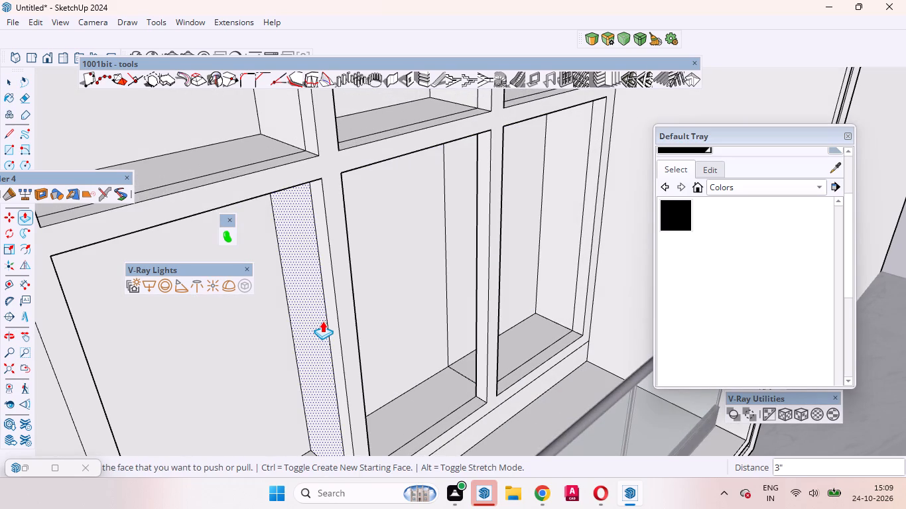
{"action": "double_click", "coordinate": [315, 321]}
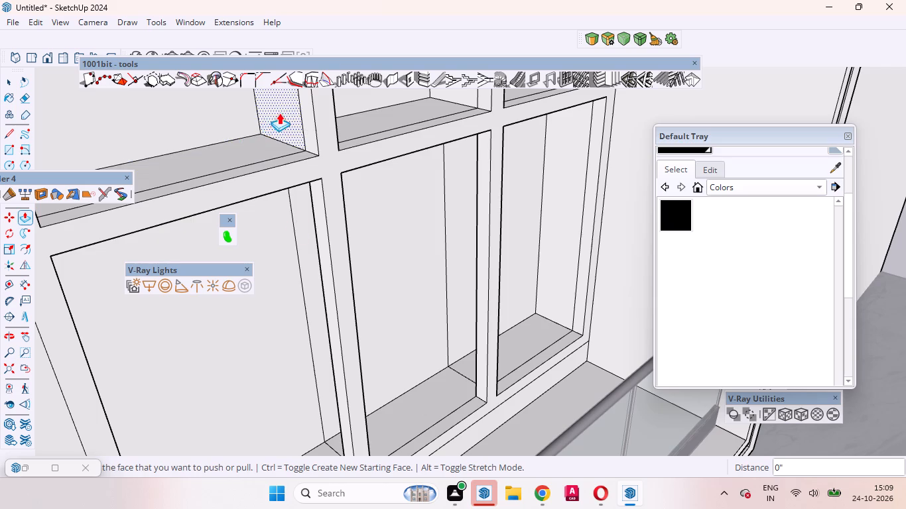
Repeat the 3" push on the right side faces of the left upper, middle upper and right lower pane recesses.
{"action": "middle_click_drag", "start_coordinate": [305, 289], "coordinate": [289, 339]}
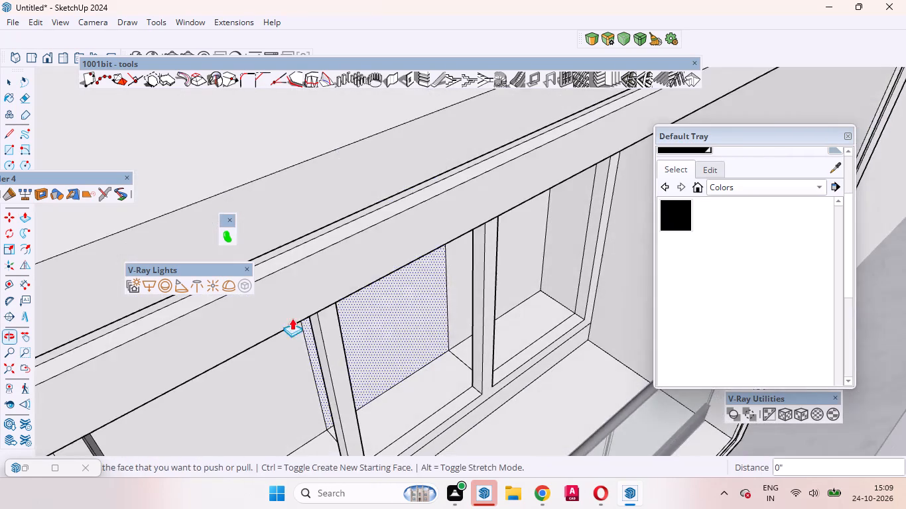
{"action": "scroll", "coordinate": [319, 343], "scroll_direction": "up", "scroll_amount": 1}
{"action": "middle_click_drag", "start_coordinate": [319, 343], "coordinate": [315, 275]}
{"action": "scroll", "coordinate": [317, 332], "scroll_direction": "down", "scroll_amount": 4}
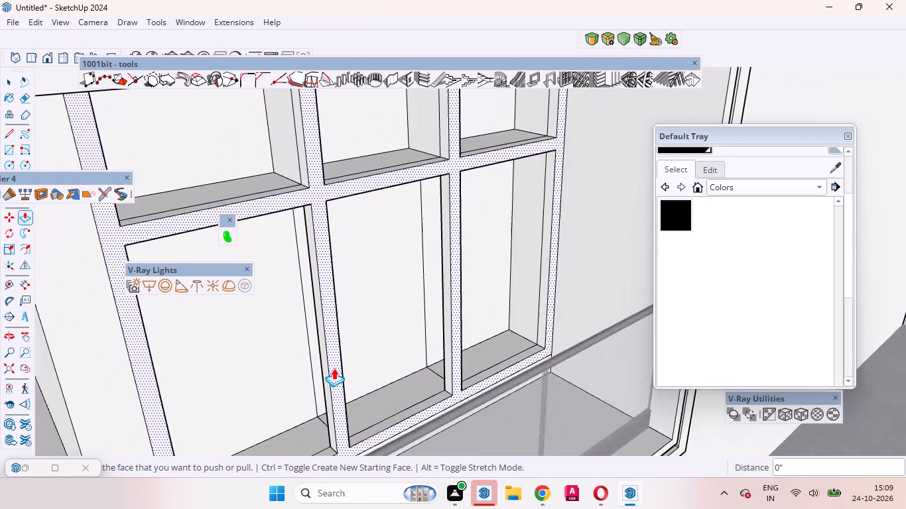
{"action": "left_click", "coordinate": [280, 133]}
{"action": "left_click", "coordinate": [280, 133]}
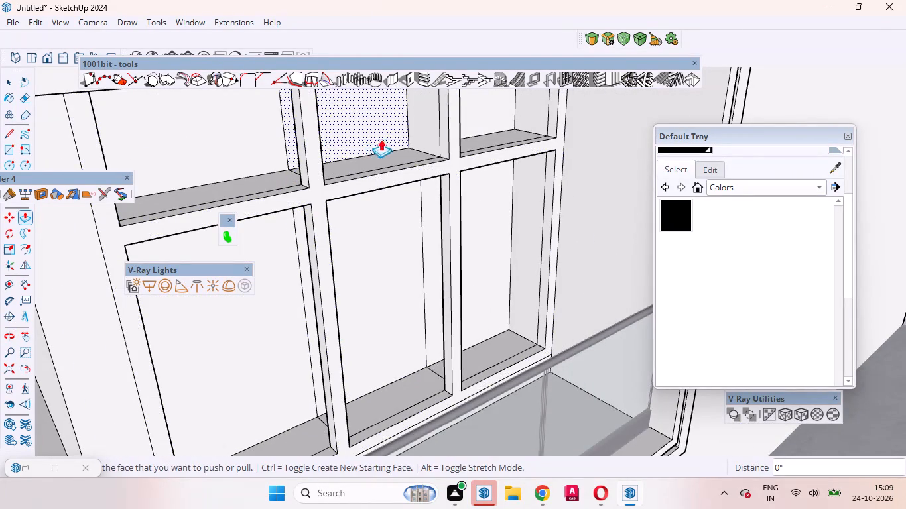
{"action": "double_click", "coordinate": [419, 131]}
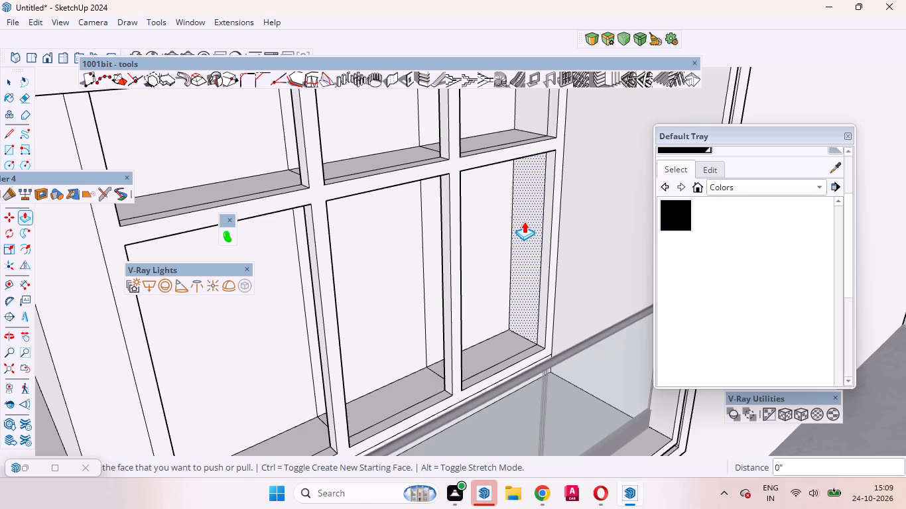
{"action": "double_click", "coordinate": [524, 221]}
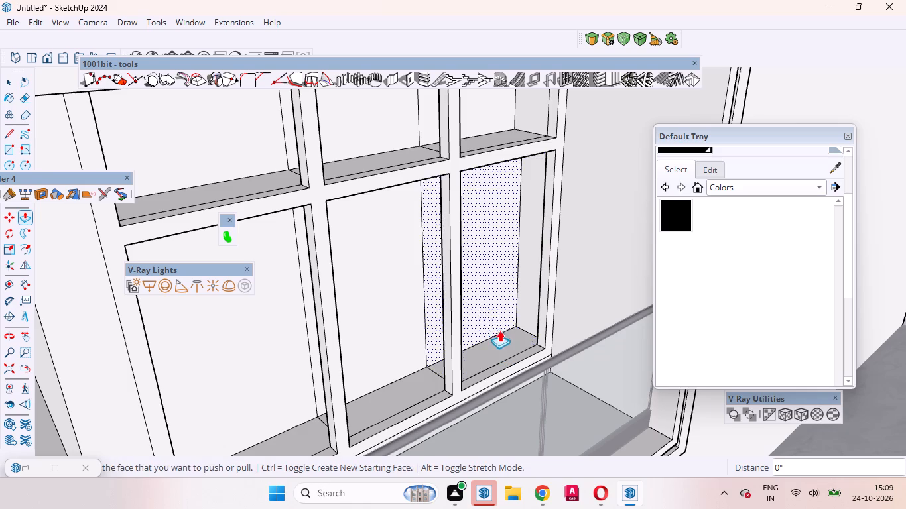
Repeat the 3" push on the bottom faces behind the frame in all three lower pane recesses.
{"action": "scroll", "coordinate": [487, 308], "scroll_direction": "down", "scroll_amount": 1}
{"action": "middle_click_drag", "start_coordinate": [497, 330], "coordinate": [381, 221]}
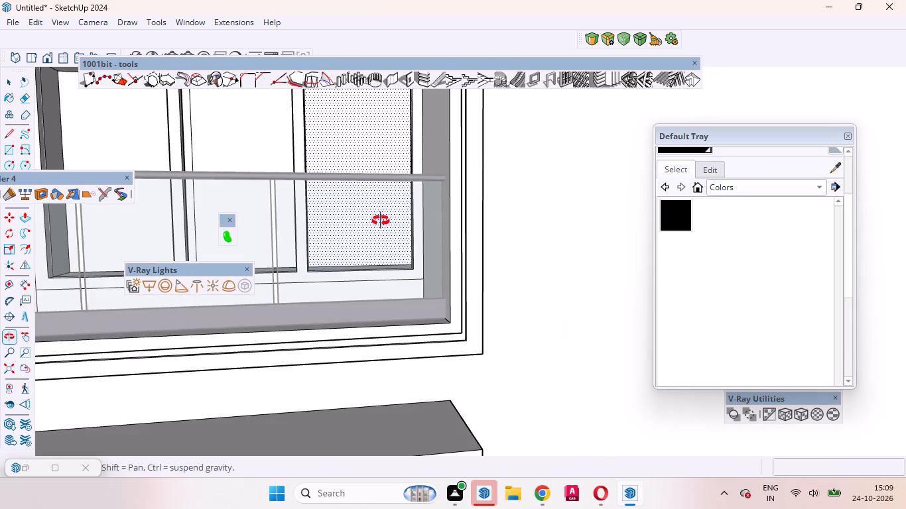
{"action": "middle_click_drag", "start_coordinate": [381, 221], "coordinate": [462, 394]}
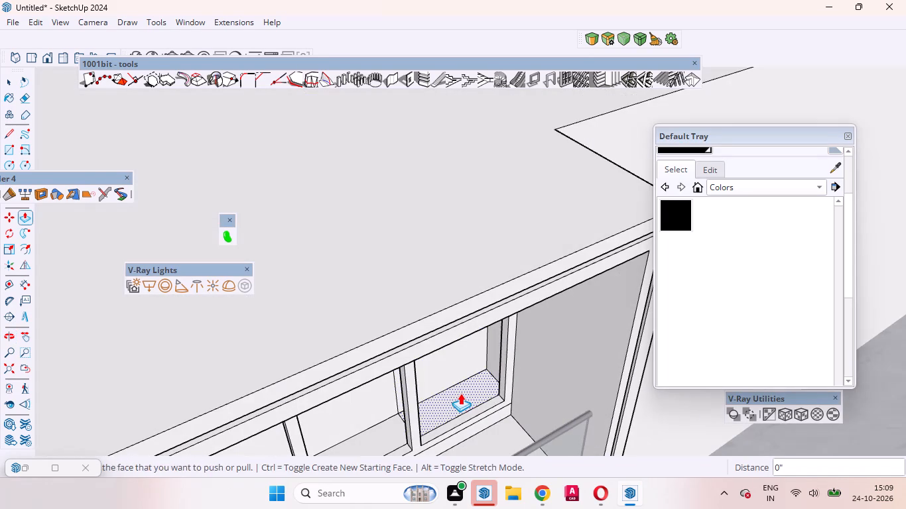
{"action": "double_click", "coordinate": [460, 393]}
{"action": "double_click", "coordinate": [379, 440]}
{"action": "scroll", "coordinate": [453, 223], "scroll_direction": "down", "scroll_amount": 4}
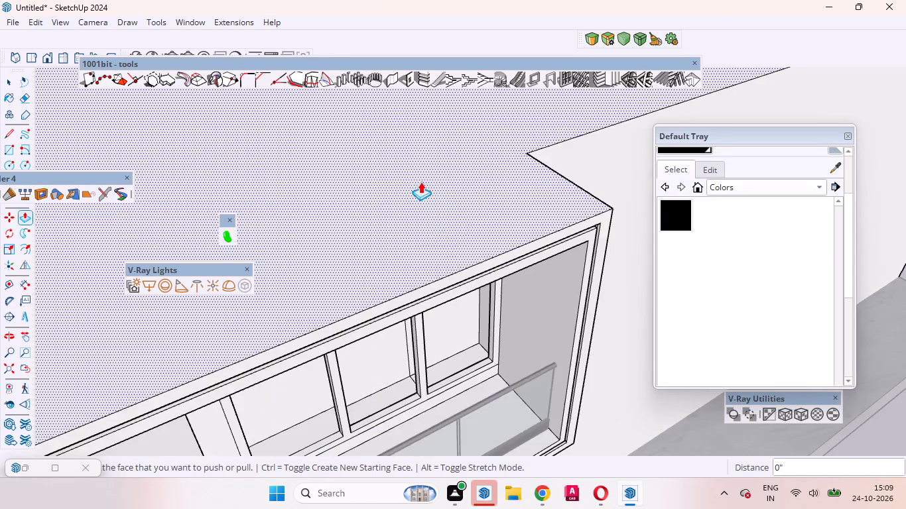
{"action": "scroll", "coordinate": [421, 182], "scroll_direction": "down", "scroll_amount": 4}
{"action": "scroll", "coordinate": [338, 336], "scroll_direction": "up", "scroll_amount": 4}
{"action": "double_click", "coordinate": [334, 363]}
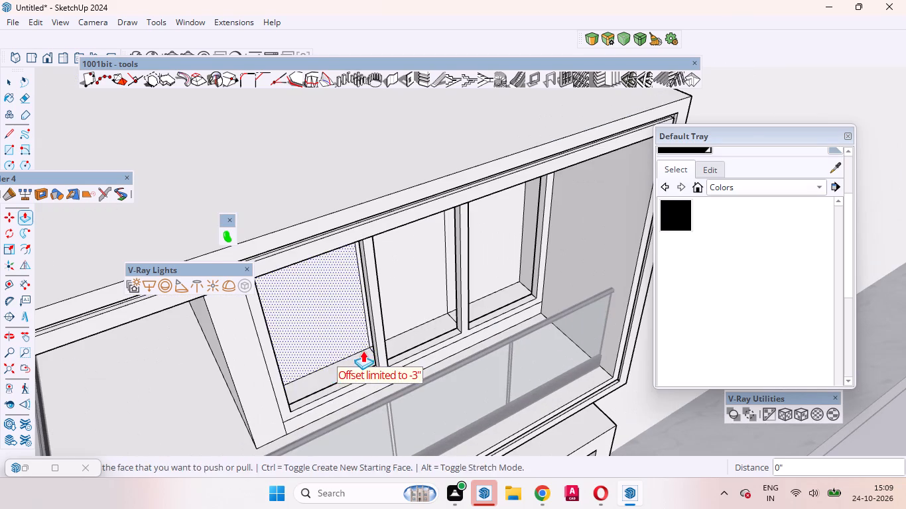
Repeat the 3" push on the left side faces of the left lower and left upper pane recesses.
{"action": "middle_click_drag", "start_coordinate": [361, 352], "coordinate": [233, 320]}
{"action": "scroll", "coordinate": [560, 373], "scroll_direction": "down", "scroll_amount": 8}
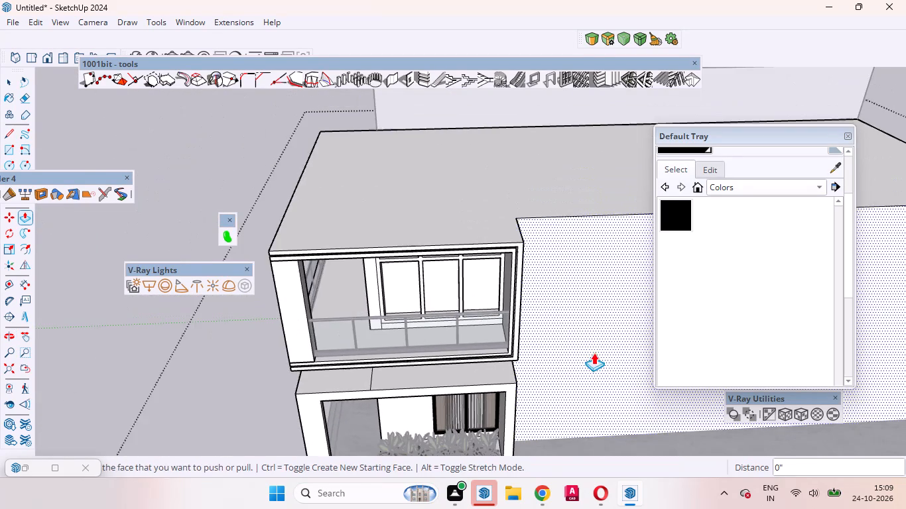
{"action": "middle_click_drag", "start_coordinate": [484, 312], "coordinate": [377, 250]}
{"action": "scroll", "coordinate": [329, 190], "scroll_direction": "up", "scroll_amount": 11}
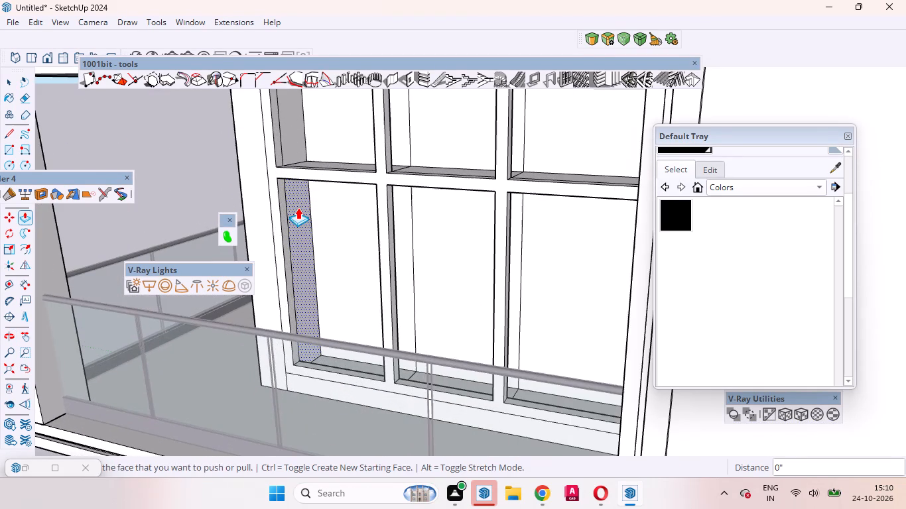
{"action": "double_click", "coordinate": [298, 209]}
{"action": "double_click", "coordinate": [294, 111]}
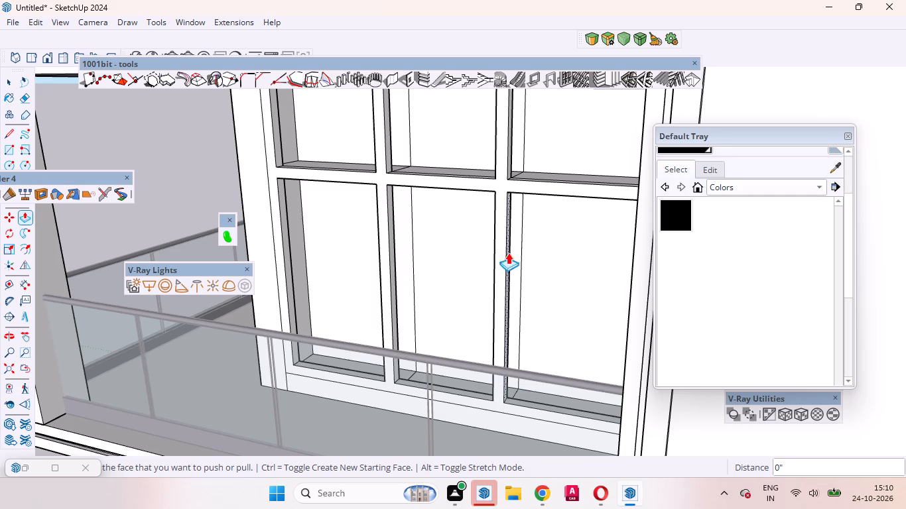
Repeat the 3" push on the top faces behind the frame in all three upper pane recesses.
{"action": "scroll", "coordinate": [520, 262], "scroll_direction": "down", "scroll_amount": 3}
{"action": "scroll", "coordinate": [438, 292], "scroll_direction": "down", "scroll_amount": 5}
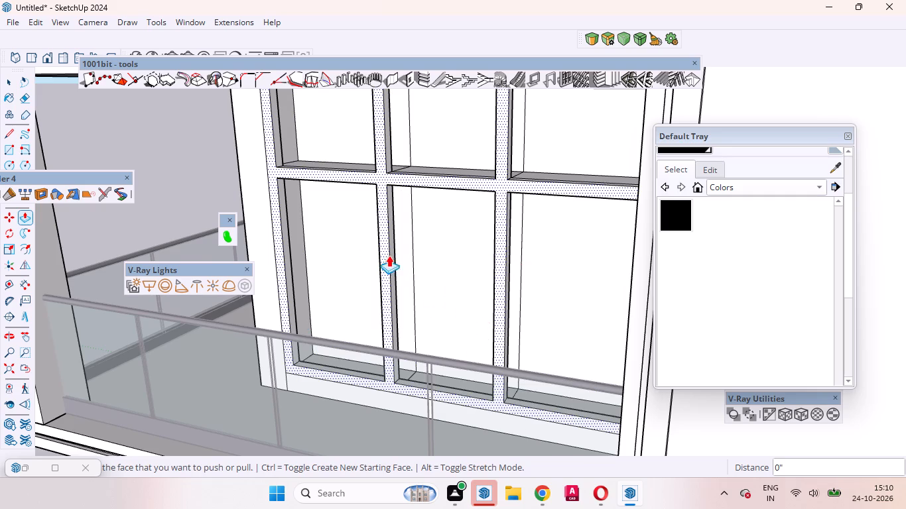
{"action": "scroll", "coordinate": [371, 242], "scroll_direction": "down", "scroll_amount": 4}
{"action": "middle_click_drag", "start_coordinate": [446, 312], "coordinate": [466, 227]}
{"action": "scroll", "coordinate": [480, 361], "scroll_direction": "down", "scroll_amount": 4}
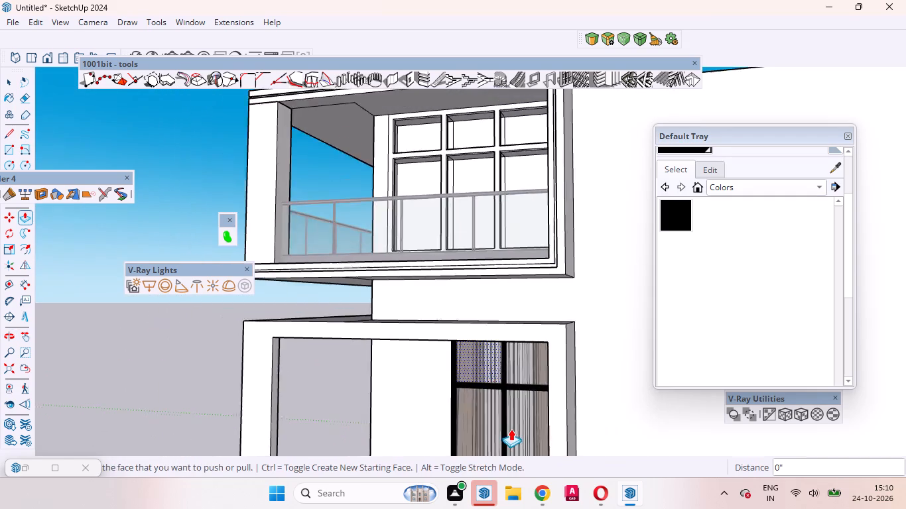
{"action": "scroll", "coordinate": [511, 429], "scroll_direction": "down", "scroll_amount": 6}
{"action": "scroll", "coordinate": [463, 192], "scroll_direction": "up", "scroll_amount": 15}
{"action": "middle_click_drag", "start_coordinate": [468, 271], "coordinate": [460, 247]}
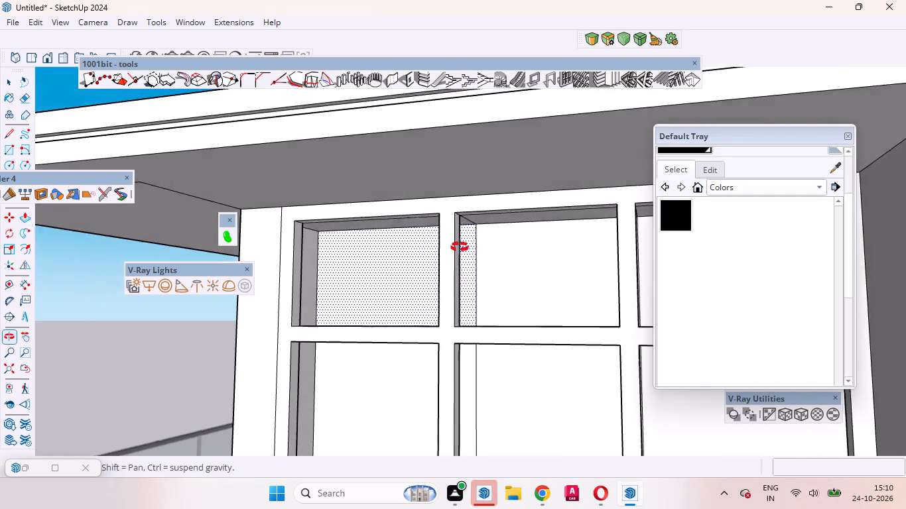
{"action": "middle_click_drag", "start_coordinate": [460, 247], "coordinate": [437, 165]}
{"action": "scroll", "coordinate": [349, 247], "scroll_direction": "up", "scroll_amount": 4}
{"action": "double_click", "coordinate": [352, 235]}
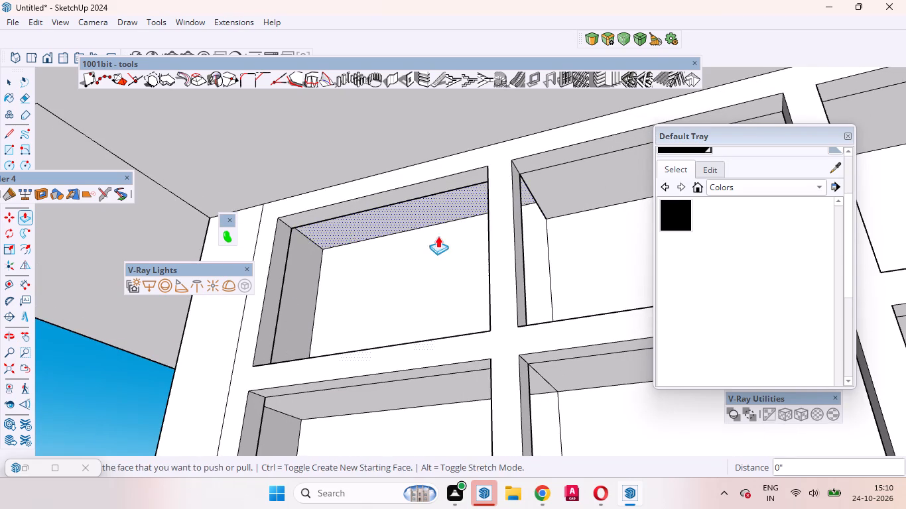
{"action": "double_click", "coordinate": [562, 195]}
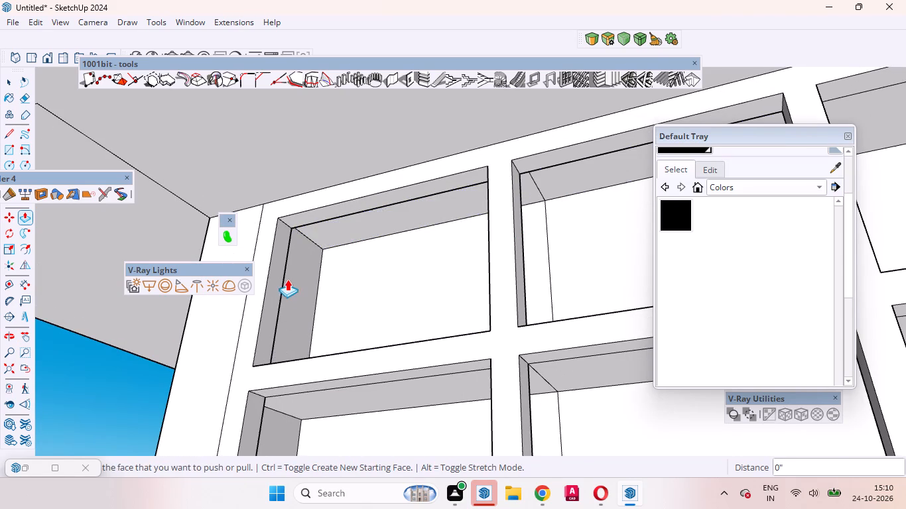
{"action": "scroll", "coordinate": [287, 279], "scroll_direction": "down", "scroll_amount": 8}
{"action": "scroll", "coordinate": [568, 232], "scroll_direction": "up", "scroll_amount": 3}
{"action": "double_click", "coordinate": [560, 194]}
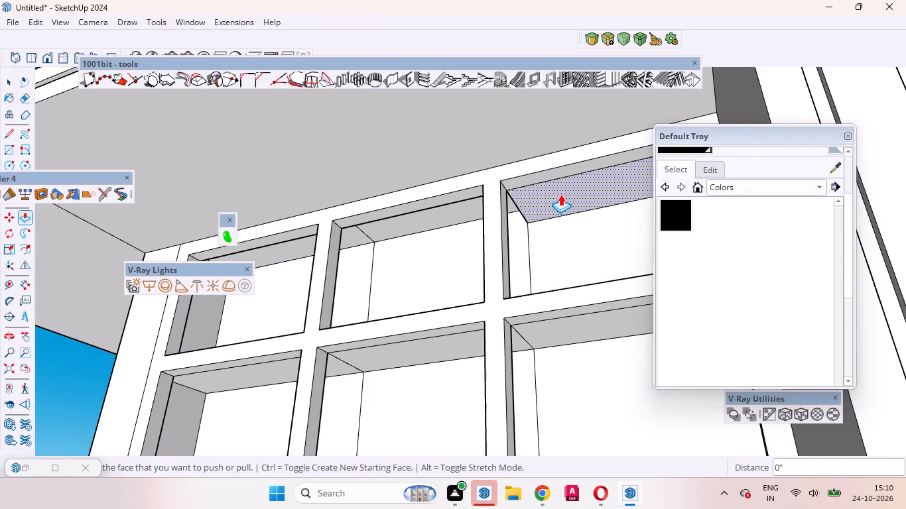
{"action": "left_click", "coordinate": [496, 315]}
{"action": "key", "text": "space"}
Repeat the 3" push on the bottom faces behind the frame in all three upper pane recesses.
{"action": "middle_click_drag", "start_coordinate": [430, 363], "coordinate": [421, 273]}
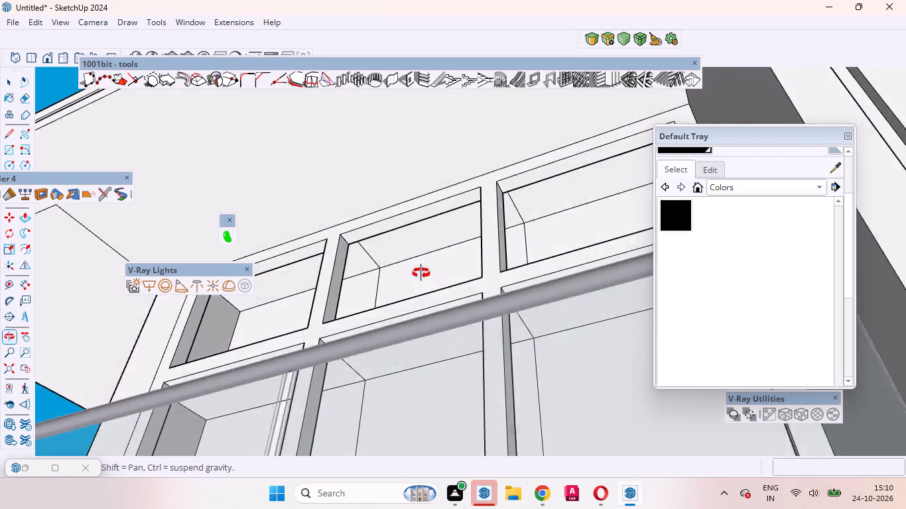
{"action": "middle_click_drag", "start_coordinate": [421, 273], "coordinate": [503, 484]}
{"action": "scroll", "coordinate": [402, 345], "scroll_direction": "up", "scroll_amount": 5}
{"action": "middle_click_drag", "start_coordinate": [404, 343], "coordinate": [410, 380]}
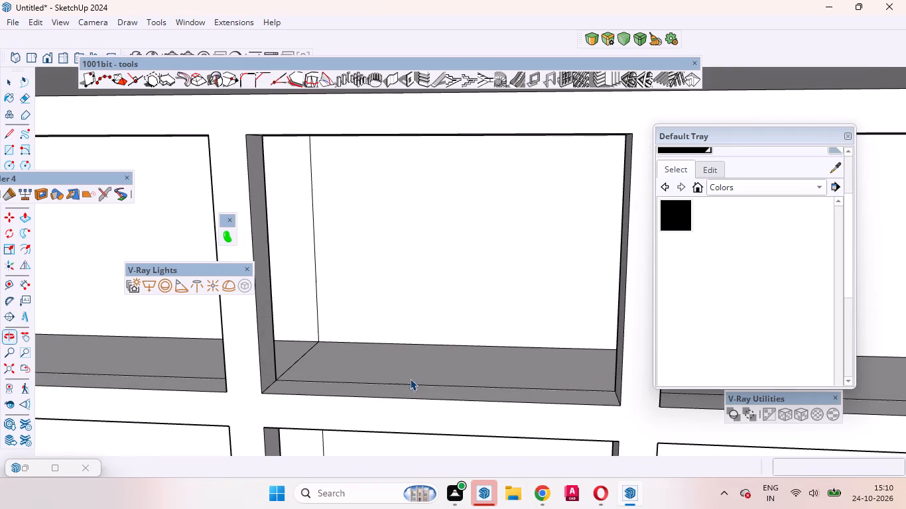
{"action": "left_click", "coordinate": [407, 360]}
{"action": "key", "text": "p"}
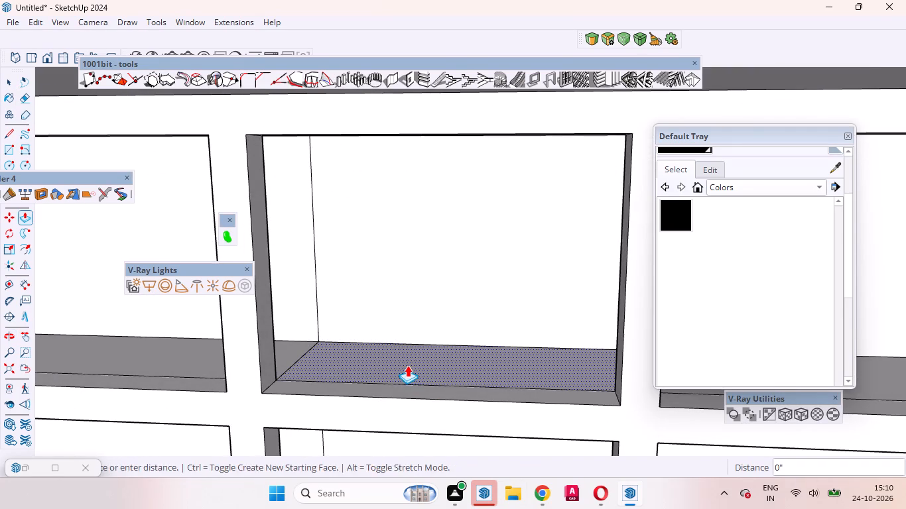
{"action": "double_click", "coordinate": [407, 365]}
{"action": "double_click", "coordinate": [184, 352]}
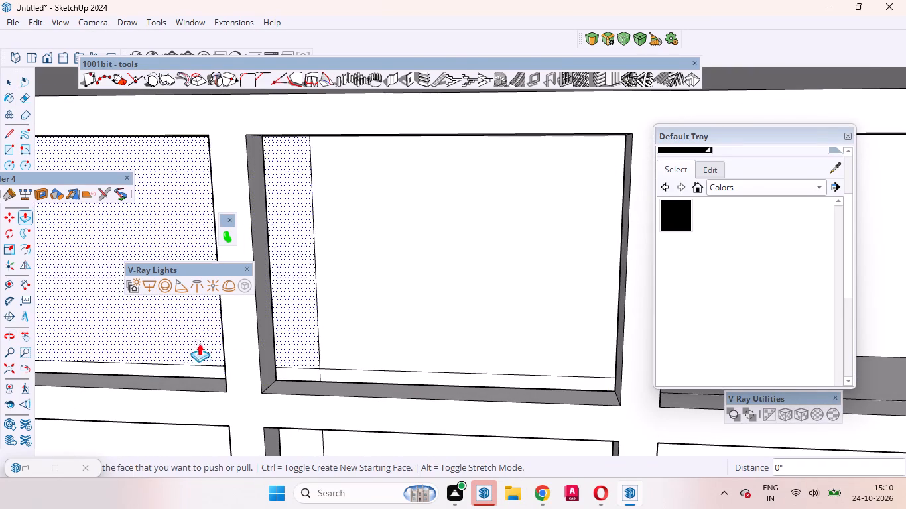
{"action": "scroll", "coordinate": [344, 323], "scroll_direction": "down", "scroll_amount": 8}
{"action": "double_click", "coordinate": [550, 334]}
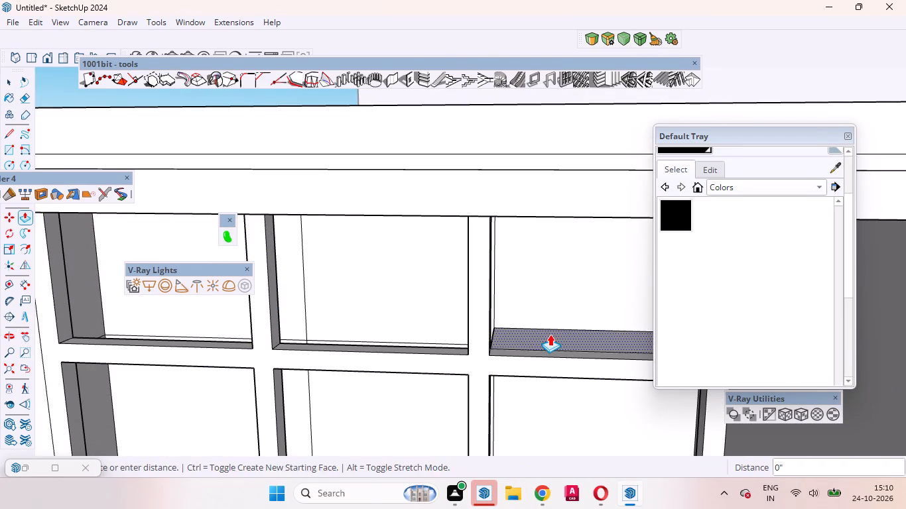
{"action": "key", "text": "space"}
Repeat the 3" push on the right side face behind the frame in the right upper pane recess.
{"action": "scroll", "coordinate": [391, 268], "scroll_direction": "down", "scroll_amount": 10}
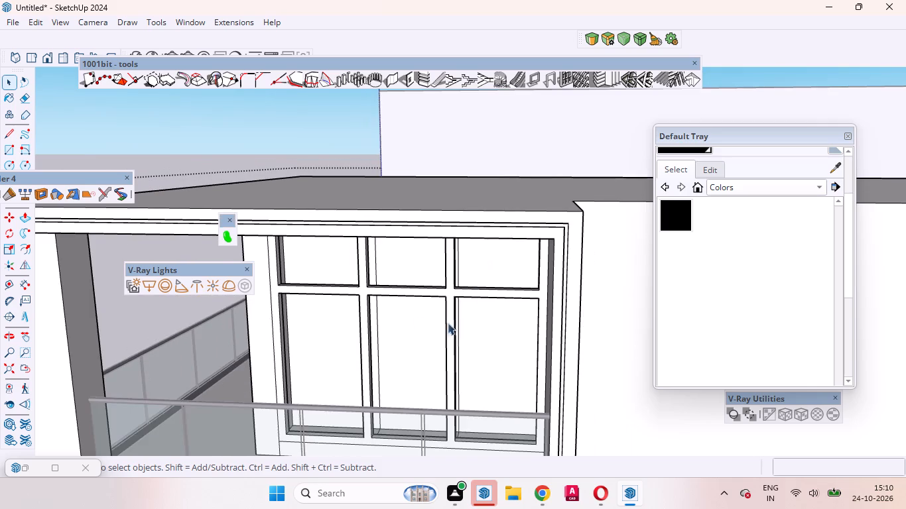
{"action": "middle_click_drag", "start_coordinate": [505, 329], "coordinate": [595, 361]}
{"action": "scroll", "coordinate": [450, 278], "scroll_direction": "down", "scroll_amount": 4}
{"action": "scroll", "coordinate": [631, 373], "scroll_direction": "up", "scroll_amount": 5}
{"action": "middle_click_drag", "start_coordinate": [520, 386], "coordinate": [514, 376]}
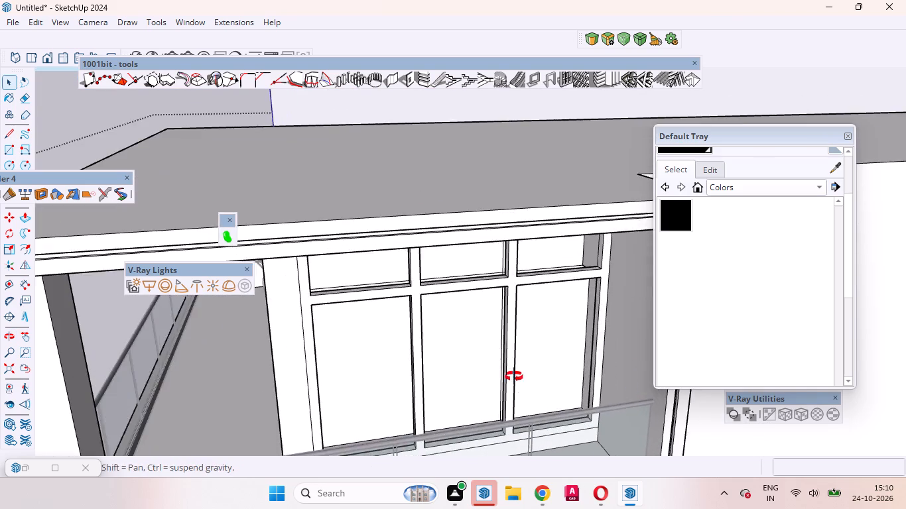
{"action": "middle_click_drag", "start_coordinate": [514, 376], "coordinate": [506, 353]}
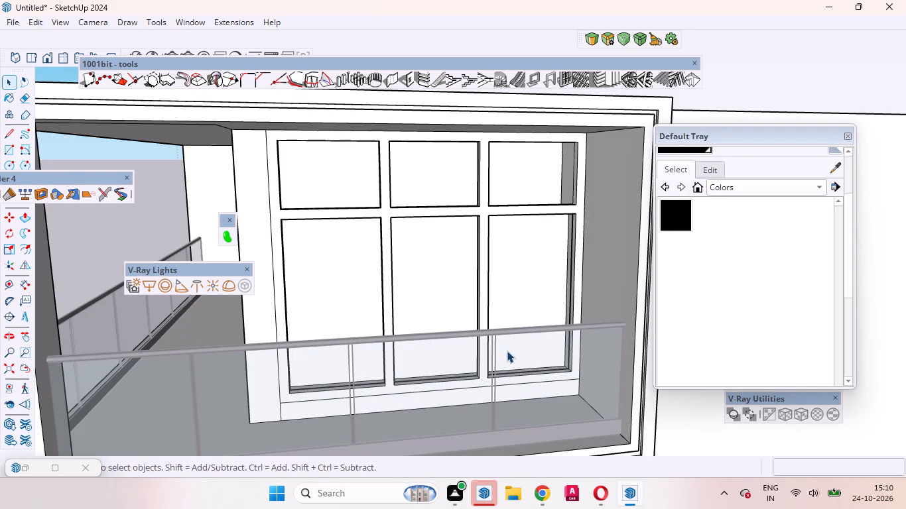
{"action": "scroll", "coordinate": [558, 279], "scroll_direction": "up", "scroll_amount": 5}
{"action": "middle_click_drag", "start_coordinate": [562, 247], "coordinate": [597, 222]}
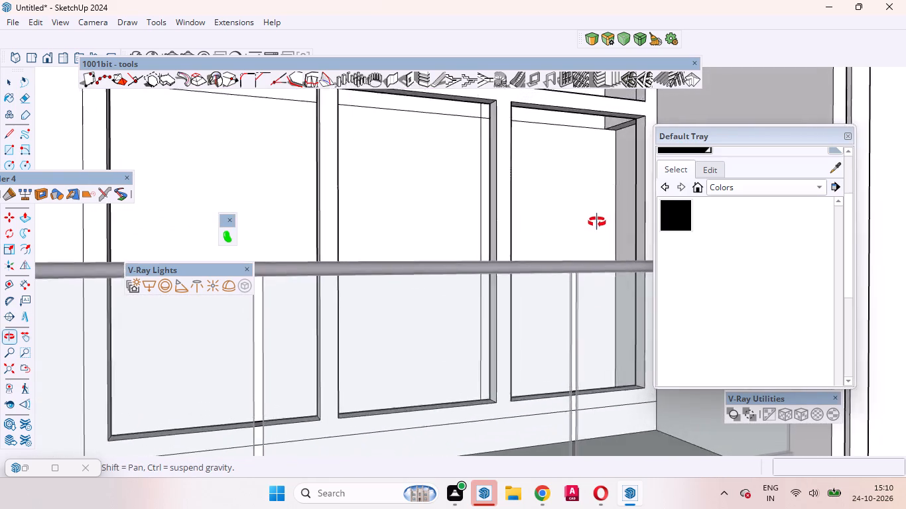
{"action": "middle_click_drag", "start_coordinate": [597, 222], "coordinate": [594, 258]}
{"action": "scroll", "coordinate": [607, 188], "scroll_direction": "up", "scroll_amount": 4}
{"action": "left_click", "coordinate": [623, 142]}
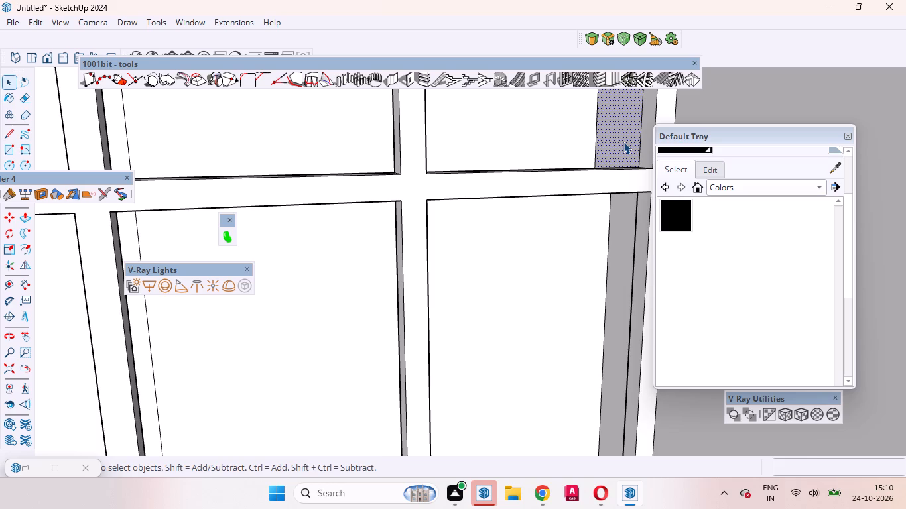
{"action": "key", "text": "p"}
{"action": "double_click", "coordinate": [623, 142]}
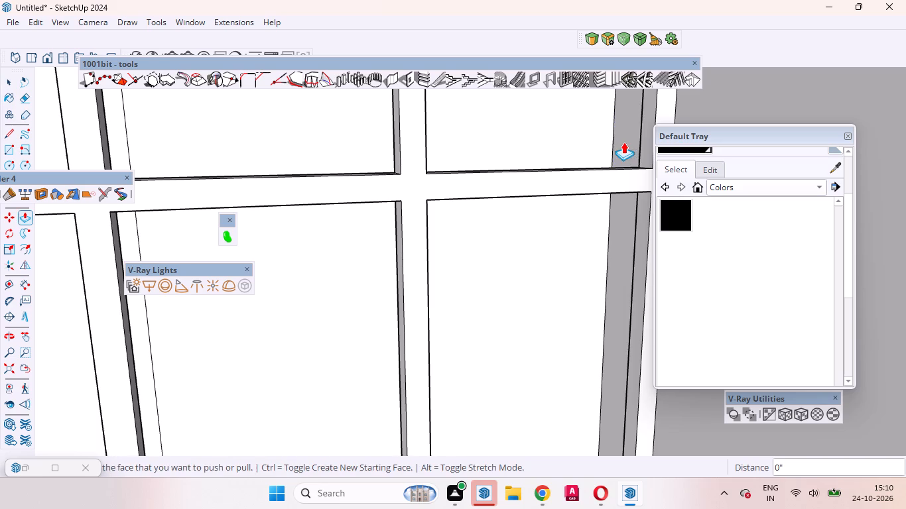
Paint the front face of the three-bay window's mullion-and-transom frame with the black material.
{"action": "scroll", "coordinate": [603, 162], "scroll_direction": "down", "scroll_amount": 5}
{"action": "middle_click_drag", "start_coordinate": [615, 186], "coordinate": [581, 192]}
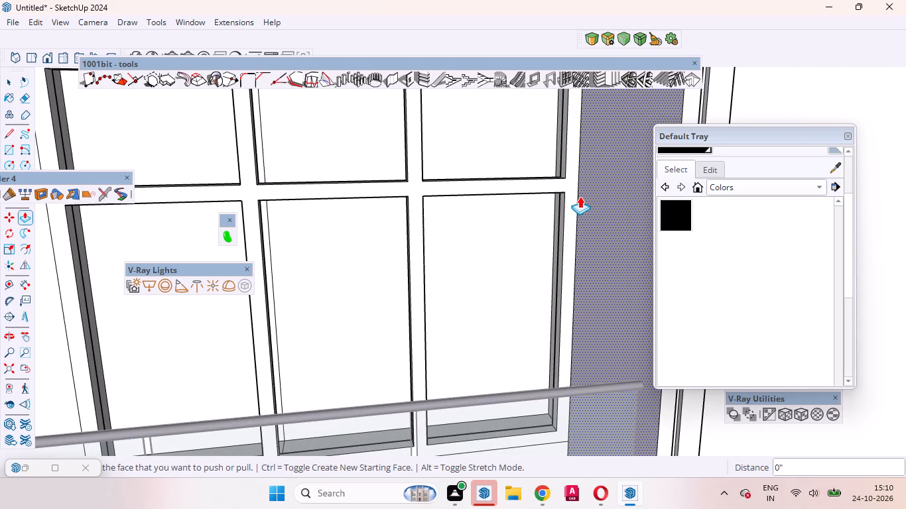
{"action": "key", "text": "space"}
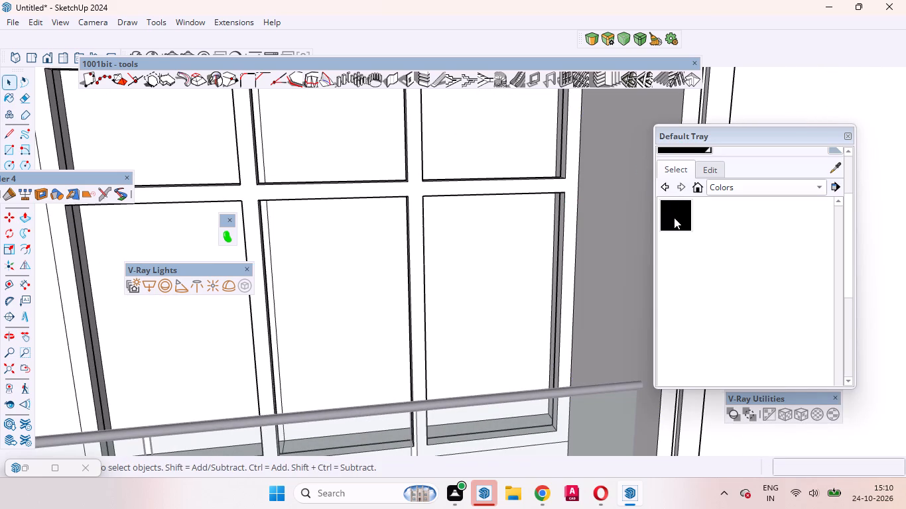
{"action": "left_click", "coordinate": [674, 217]}
{"action": "scroll", "coordinate": [571, 185], "scroll_direction": "up", "scroll_amount": 11}
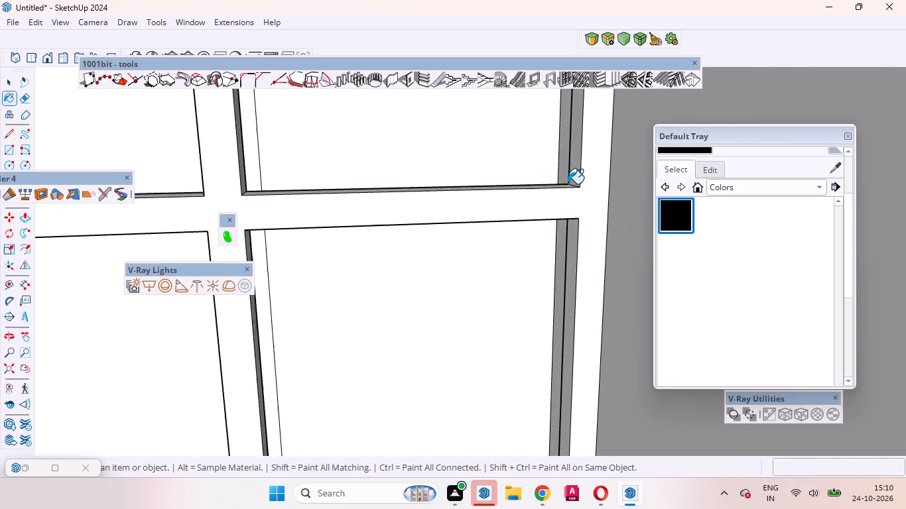
{"action": "scroll", "coordinate": [568, 184], "scroll_direction": "up", "scroll_amount": 4}
{"action": "left_click", "coordinate": [576, 208]}
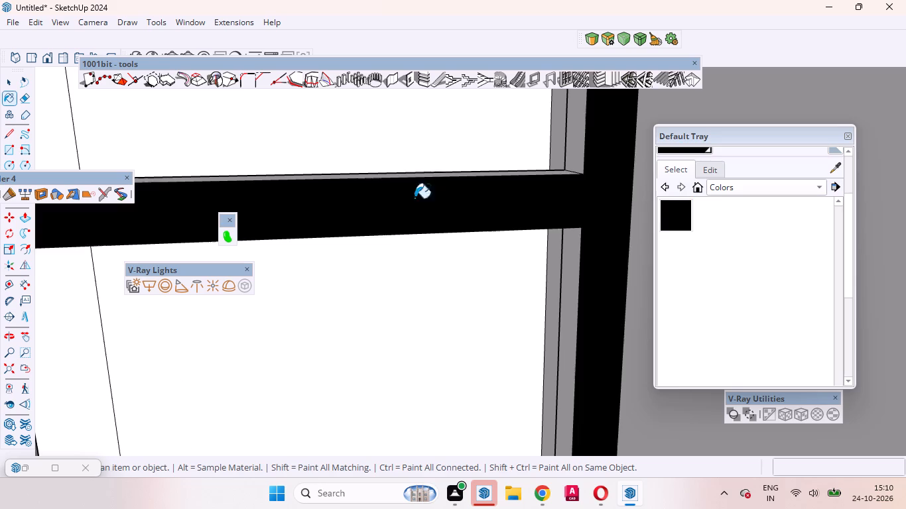
{"action": "scroll", "coordinate": [494, 170], "scroll_direction": "down", "scroll_amount": 19}
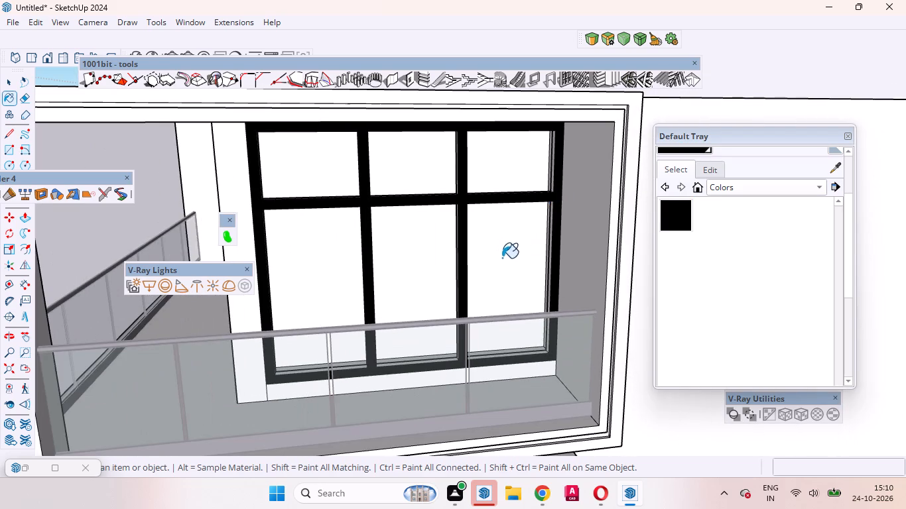
Paint the frame's inner side faces black along the right jamb in the lower and upper right panes.
{"action": "middle_click_drag", "start_coordinate": [511, 265], "coordinate": [568, 271]}
{"action": "scroll", "coordinate": [402, 302], "scroll_direction": "down", "scroll_amount": 5}
{"action": "scroll", "coordinate": [578, 272], "scroll_direction": "up", "scroll_amount": 7}
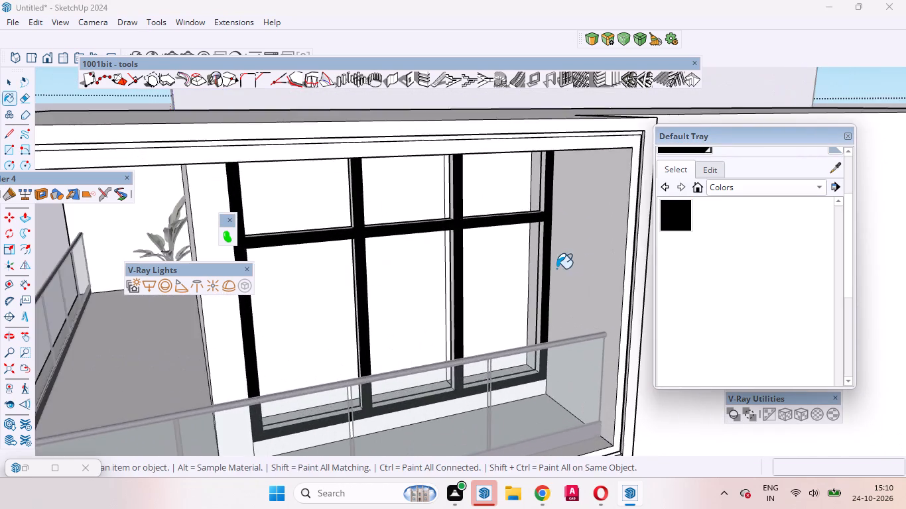
{"action": "scroll", "coordinate": [556, 268], "scroll_direction": "up", "scroll_amount": 6}
{"action": "left_click", "coordinate": [529, 211]}
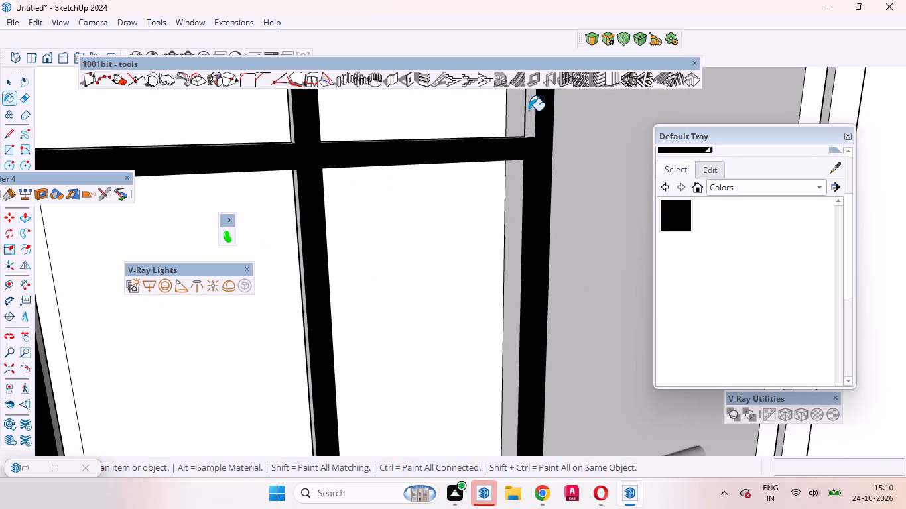
{"action": "left_click", "coordinate": [529, 111]}
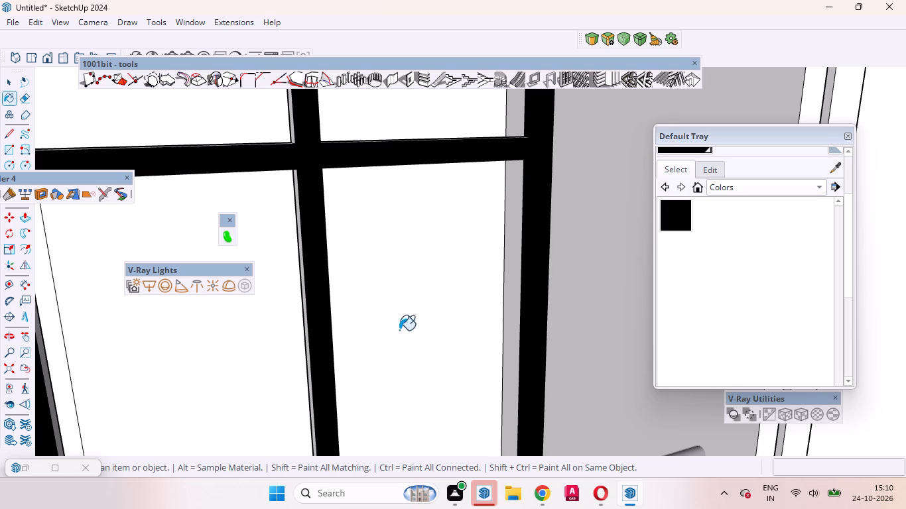
Paint black the transom's top faces in the right and middle bays and the right mullion's right side faces above and below the transom.
{"action": "middle_click_drag", "start_coordinate": [421, 315], "coordinate": [365, 441]}
{"action": "scroll", "coordinate": [448, 356], "scroll_direction": "down", "scroll_amount": 5}
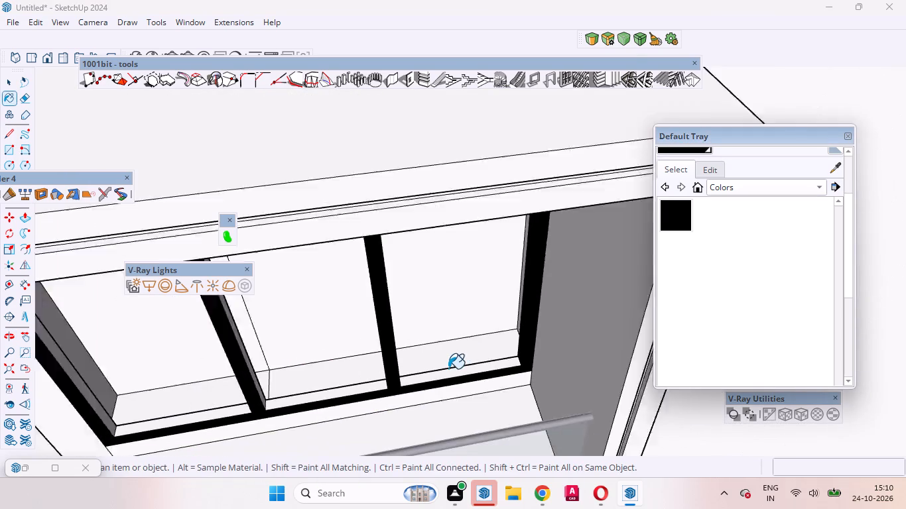
{"action": "middle_click_drag", "start_coordinate": [419, 390], "coordinate": [401, 343]}
{"action": "scroll", "coordinate": [446, 370], "scroll_direction": "down", "scroll_amount": 4}
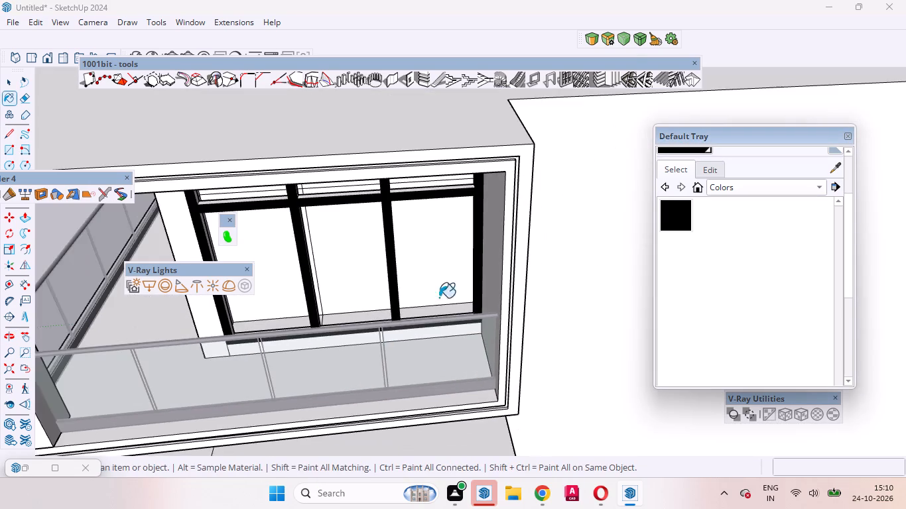
{"action": "scroll", "coordinate": [411, 184], "scroll_direction": "up", "scroll_amount": 12}
{"action": "left_click", "coordinate": [385, 202]}
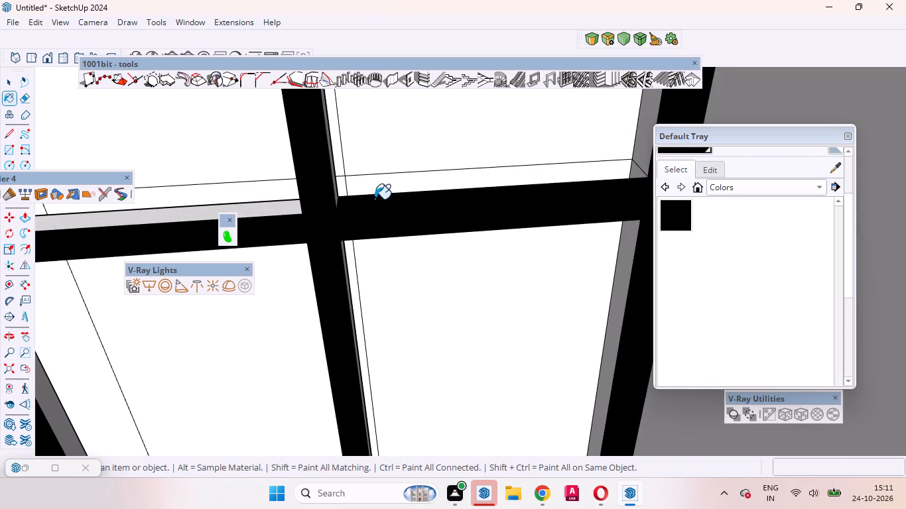
{"action": "middle_click_drag", "start_coordinate": [375, 199], "coordinate": [236, 192]}
{"action": "left_click", "coordinate": [363, 141]}
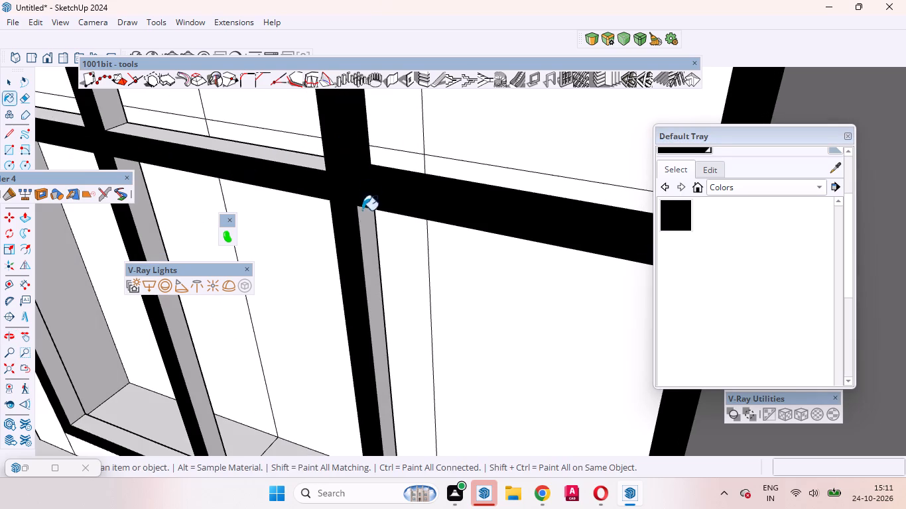
{"action": "left_click", "coordinate": [367, 239]}
{"action": "left_click", "coordinate": [292, 156]}
Paint the left mullion's right side faces black, both above and below the transom.
{"action": "scroll", "coordinate": [471, 184], "scroll_direction": "down", "scroll_amount": 3}
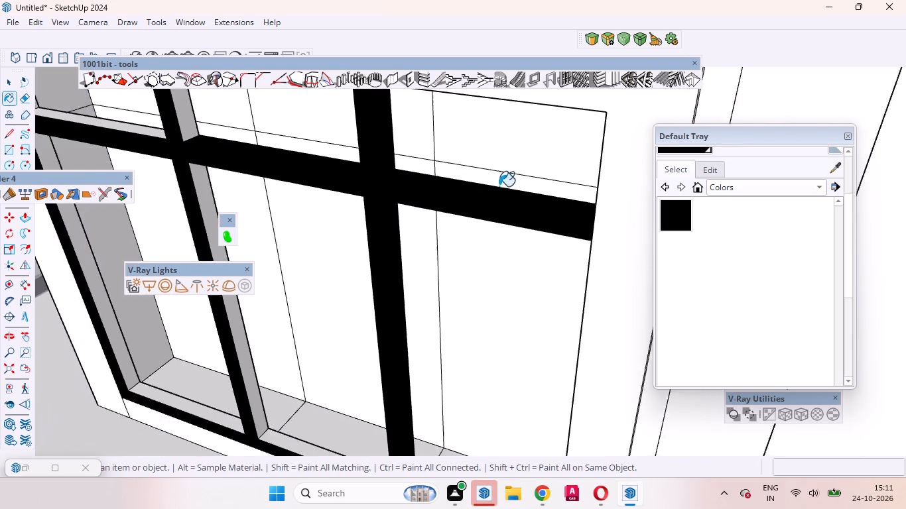
{"action": "scroll", "coordinate": [499, 186], "scroll_direction": "down", "scroll_amount": 9}
{"action": "scroll", "coordinate": [521, 239], "scroll_direction": "down", "scroll_amount": 5}
{"action": "scroll", "coordinate": [323, 161], "scroll_direction": "up", "scroll_amount": 5}
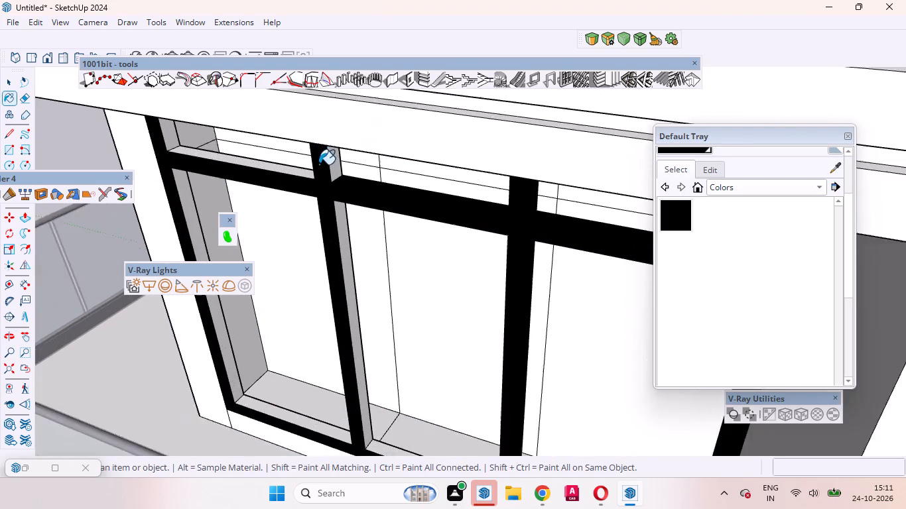
{"action": "scroll", "coordinate": [319, 164], "scroll_direction": "up", "scroll_amount": 8}
{"action": "left_click", "coordinate": [344, 157]}
{"action": "left_click", "coordinate": [366, 253]}
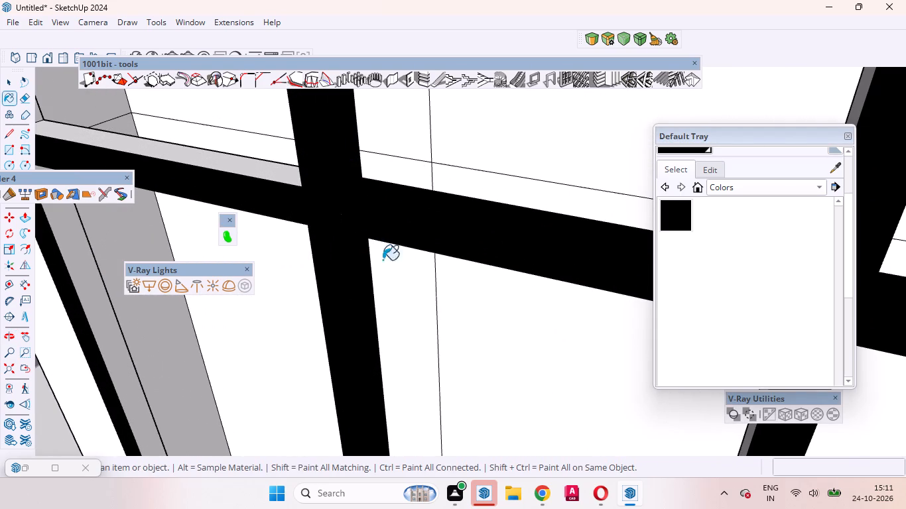
Paint black the left jamb's inner frame faces in the upper and lower panes and the transom's top face in the left bay.
{"action": "scroll", "coordinate": [482, 217], "scroll_direction": "down", "scroll_amount": 9}
{"action": "scroll", "coordinate": [265, 188], "scroll_direction": "up", "scroll_amount": 14}
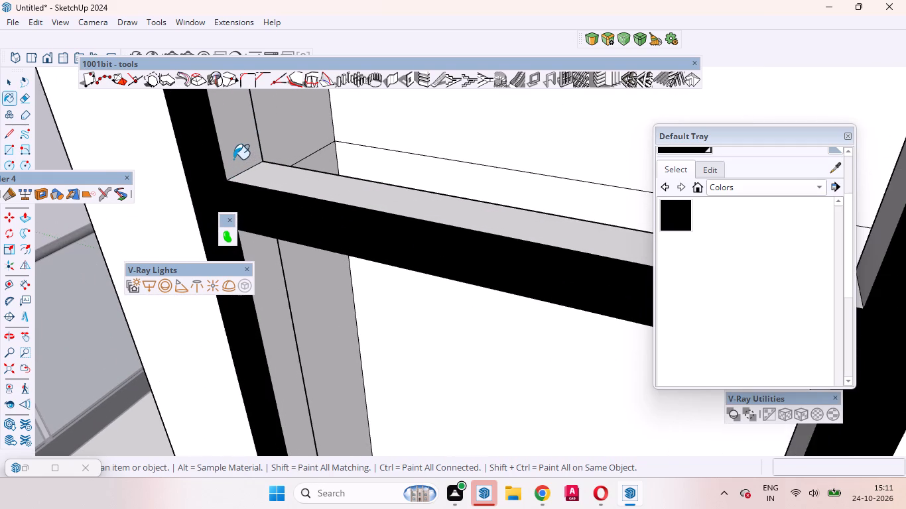
{"action": "left_click", "coordinate": [233, 141]}
{"action": "left_click", "coordinate": [285, 184]}
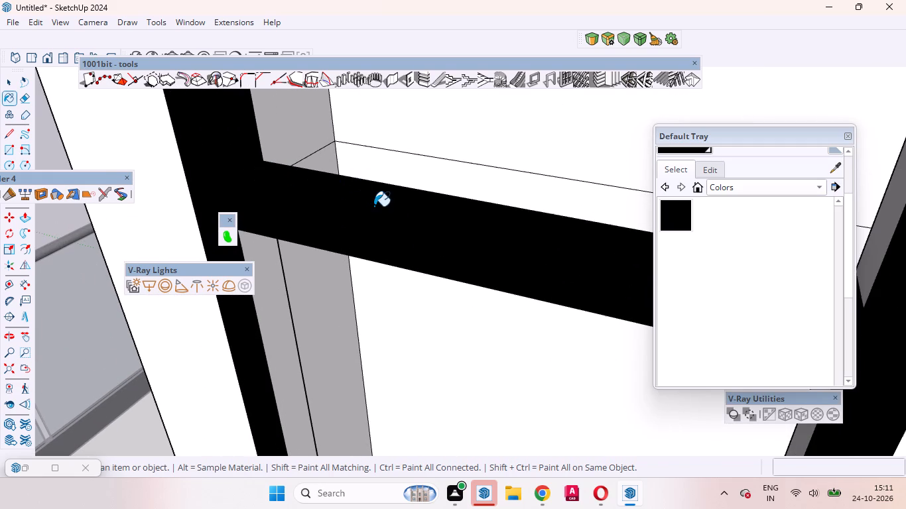
{"action": "scroll", "coordinate": [385, 201], "scroll_direction": "down", "scroll_amount": 9}
{"action": "scroll", "coordinate": [346, 252], "scroll_direction": "up", "scroll_amount": 4}
{"action": "left_click", "coordinate": [353, 212]}
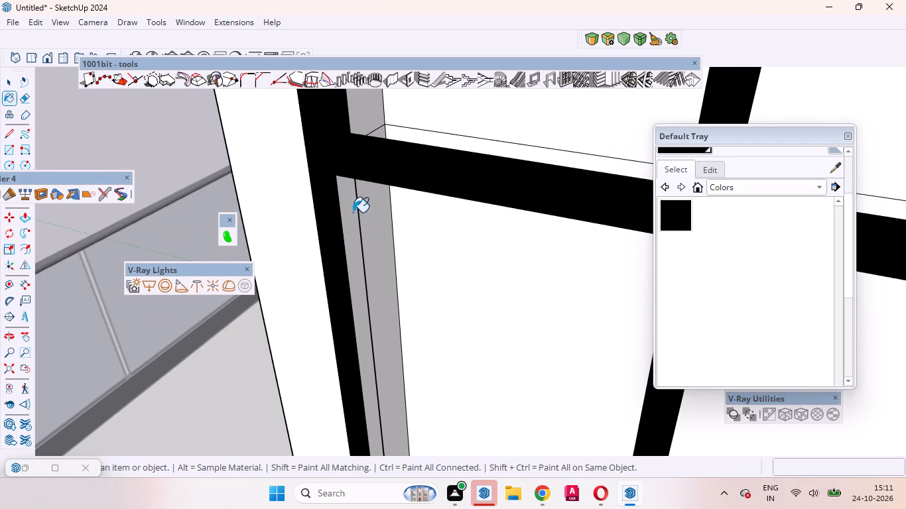
Paint the top faces of the frame's bottom rail black in the left, middle and right lower panes.
{"action": "scroll", "coordinate": [372, 253], "scroll_direction": "down", "scroll_amount": 14}
{"action": "scroll", "coordinate": [433, 347], "scroll_direction": "up", "scroll_amount": 8}
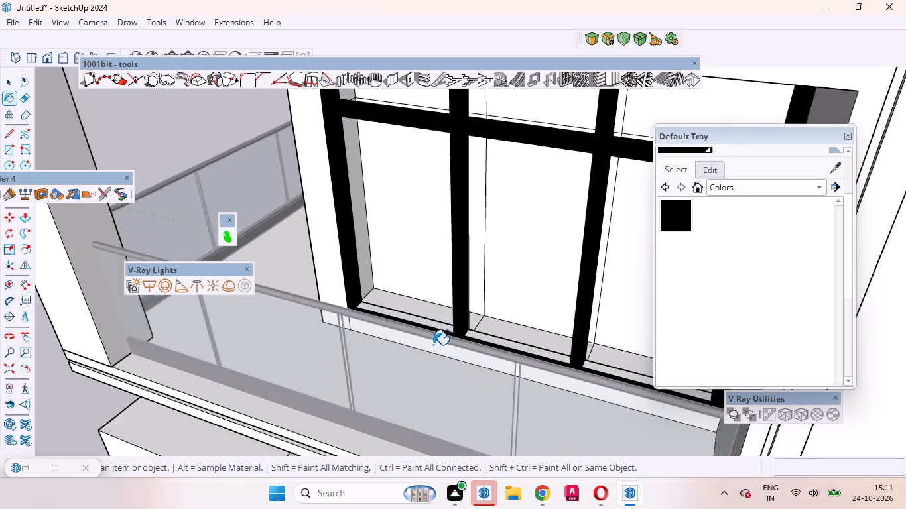
{"action": "scroll", "coordinate": [433, 345], "scroll_direction": "up", "scroll_amount": 11}
{"action": "left_click", "coordinate": [422, 310]}
{"action": "scroll", "coordinate": [296, 278], "scroll_direction": "down", "scroll_amount": 6}
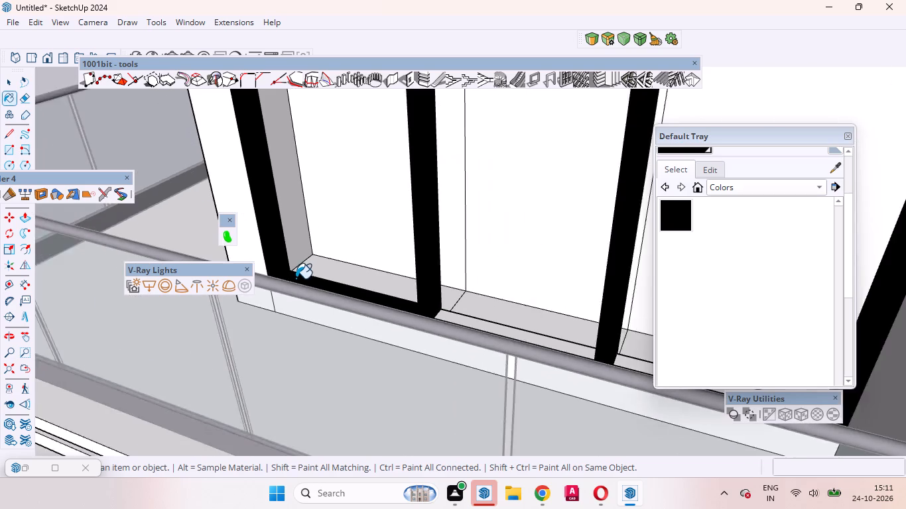
{"action": "scroll", "coordinate": [296, 278], "scroll_direction": "down", "scroll_amount": 3}
{"action": "scroll", "coordinate": [444, 316], "scroll_direction": "up", "scroll_amount": 9}
{"action": "left_click", "coordinate": [387, 294]}
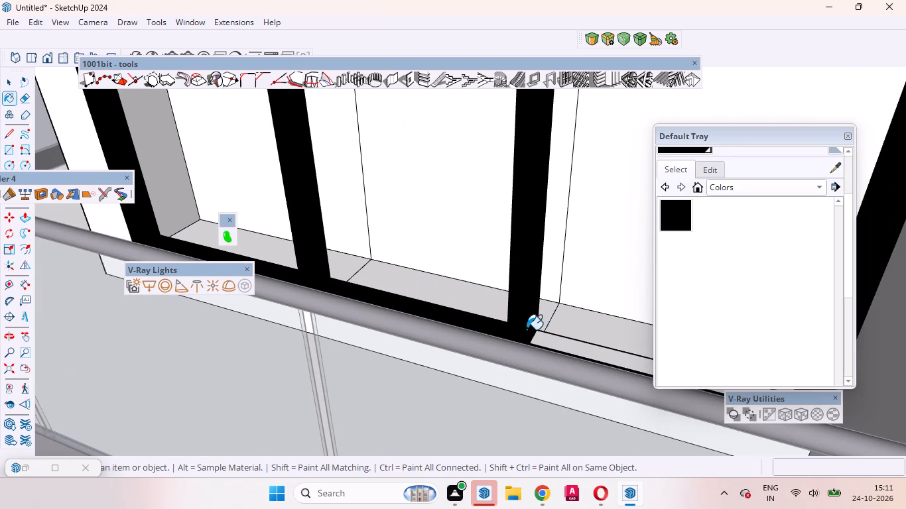
{"action": "left_click", "coordinate": [552, 341]}
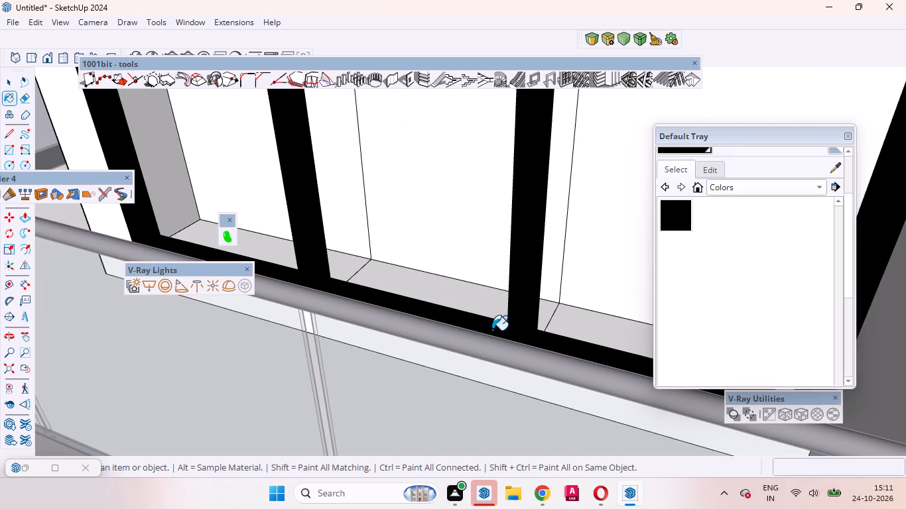
Paint the undersides of the frame's top rail black in the left, middle and right upper panes.
{"action": "scroll", "coordinate": [494, 332], "scroll_direction": "down", "scroll_amount": 9}
{"action": "scroll", "coordinate": [479, 418], "scroll_direction": "down", "scroll_amount": 9}
{"action": "middle_click_drag", "start_coordinate": [438, 409], "coordinate": [458, 309]}
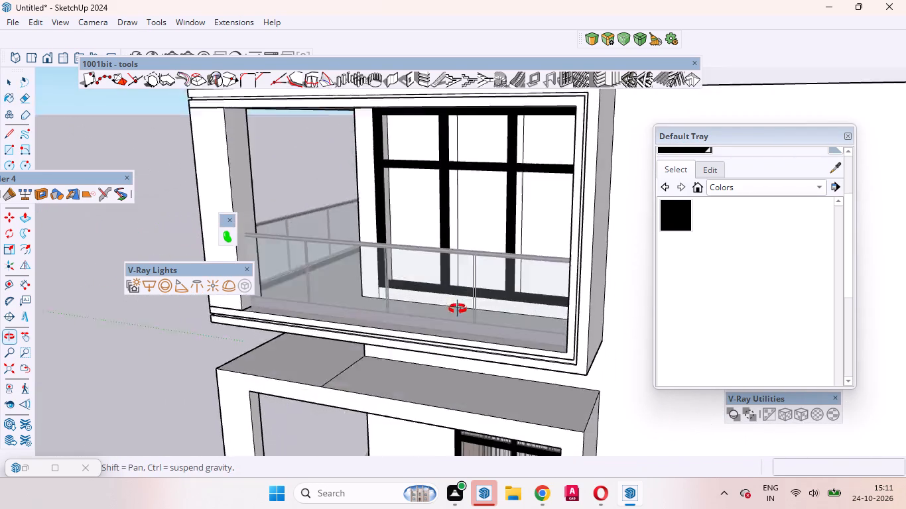
{"action": "middle_click_drag", "start_coordinate": [458, 309], "coordinate": [459, 306]}
{"action": "scroll", "coordinate": [440, 380], "scroll_direction": "down", "scroll_amount": 5}
{"action": "scroll", "coordinate": [443, 215], "scroll_direction": "up", "scroll_amount": 15}
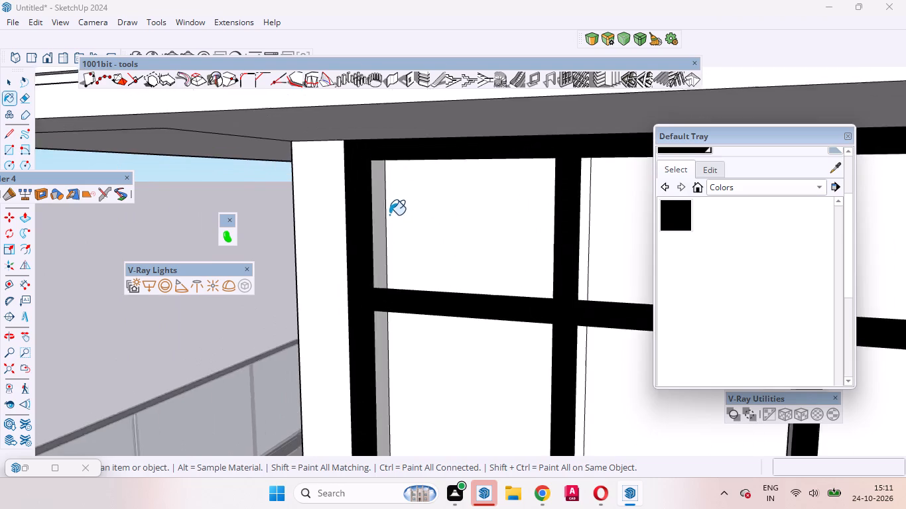
{"action": "scroll", "coordinate": [389, 215], "scroll_direction": "up", "scroll_amount": 2}
{"action": "middle_click_drag", "start_coordinate": [379, 227], "coordinate": [396, 142]}
{"action": "scroll", "coordinate": [387, 331], "scroll_direction": "down", "scroll_amount": 2}
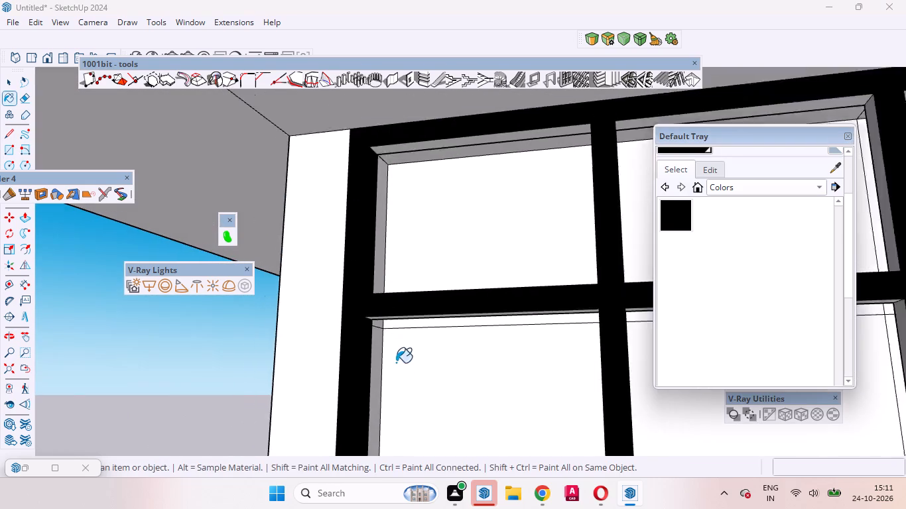
{"action": "scroll", "coordinate": [396, 363], "scroll_direction": "down", "scroll_amount": 2}
{"action": "scroll", "coordinate": [434, 190], "scroll_direction": "up", "scroll_amount": 17}
{"action": "left_click", "coordinate": [412, 181]}
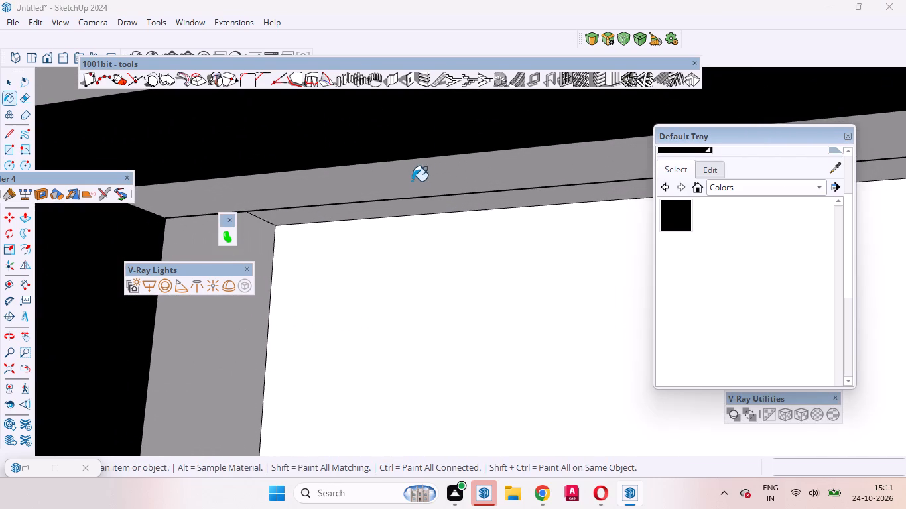
{"action": "scroll", "coordinate": [365, 211], "scroll_direction": "down", "scroll_amount": 20}
{"action": "scroll", "coordinate": [528, 237], "scroll_direction": "up", "scroll_amount": 7}
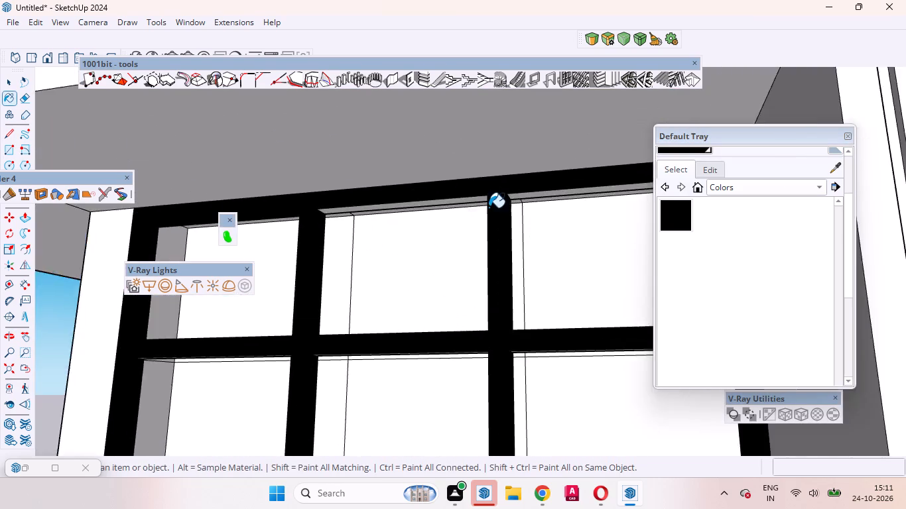
{"action": "scroll", "coordinate": [489, 207], "scroll_direction": "up", "scroll_amount": 10}
{"action": "left_click", "coordinate": [460, 189]}
{"action": "scroll", "coordinate": [322, 216], "scroll_direction": "down", "scroll_amount": 4}
{"action": "scroll", "coordinate": [377, 272], "scroll_direction": "down", "scroll_amount": 5}
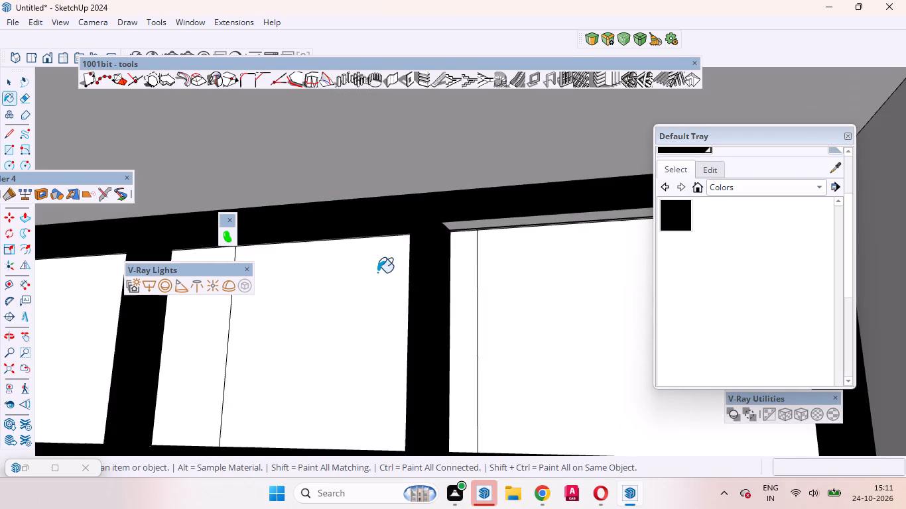
{"action": "scroll", "coordinate": [497, 247], "scroll_direction": "up", "scroll_amount": 8}
{"action": "left_click", "coordinate": [448, 194]}
{"action": "scroll", "coordinate": [505, 284], "scroll_direction": "down", "scroll_amount": 9}
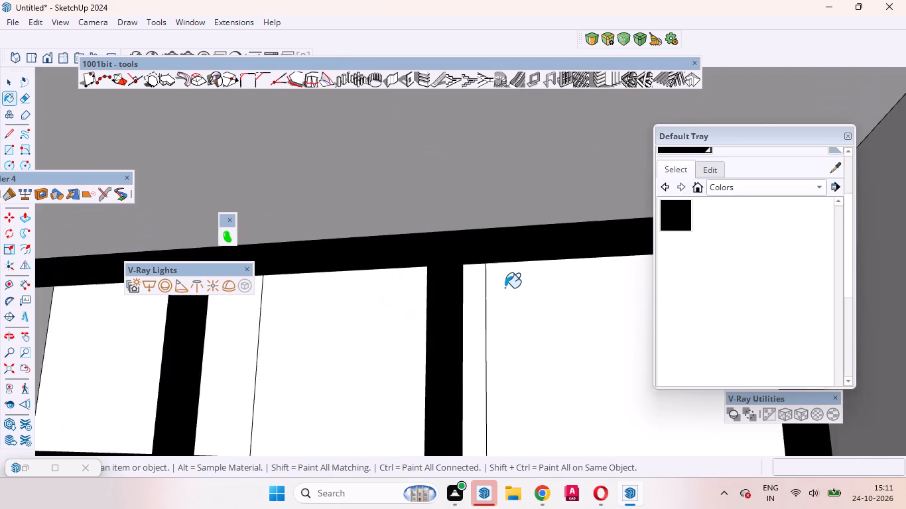
Paint the underside of the window's transom black in the left, middle and right bays.
{"action": "scroll", "coordinate": [505, 288], "scroll_direction": "down", "scroll_amount": 16}
{"action": "middle_click_drag", "start_coordinate": [516, 298], "coordinate": [534, 379]}
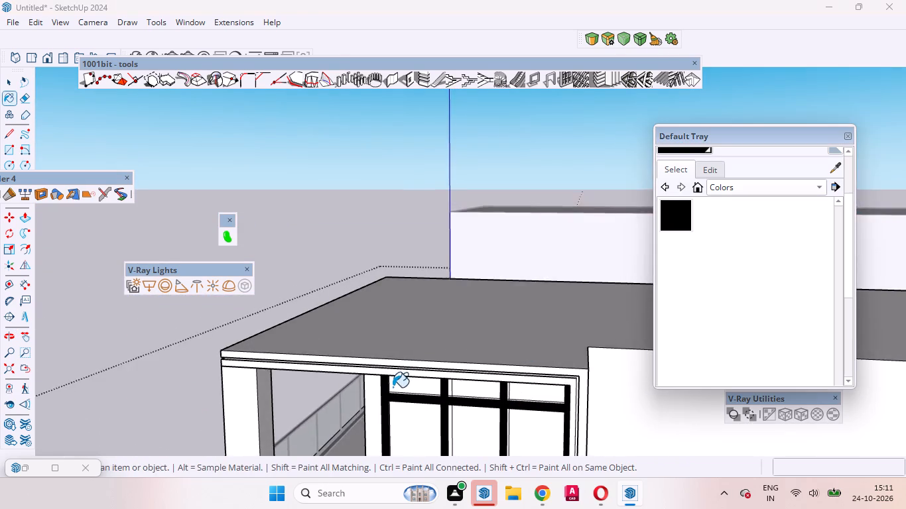
{"action": "scroll", "coordinate": [393, 387], "scroll_direction": "up", "scroll_amount": 5}
{"action": "scroll", "coordinate": [464, 243], "scroll_direction": "down", "scroll_amount": 9}
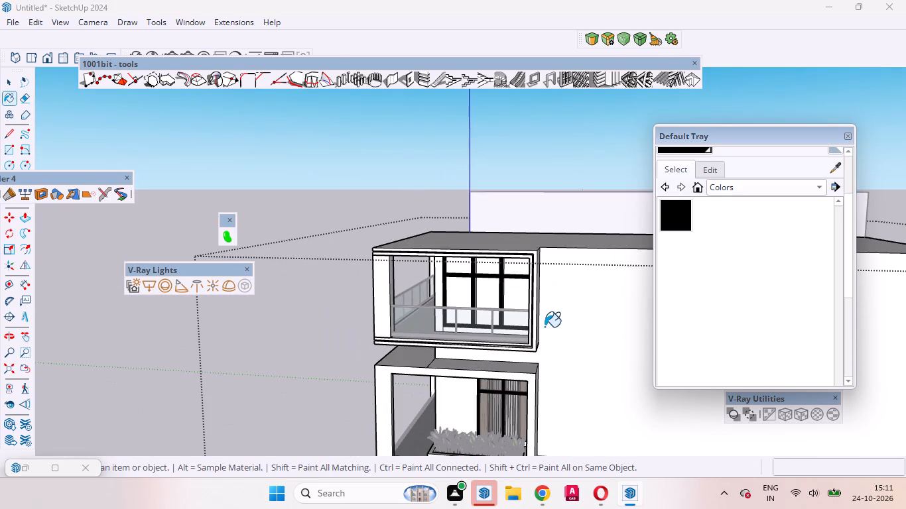
{"action": "key", "text": "space"}
{"action": "scroll", "coordinate": [481, 297], "scroll_direction": "up", "scroll_amount": 9}
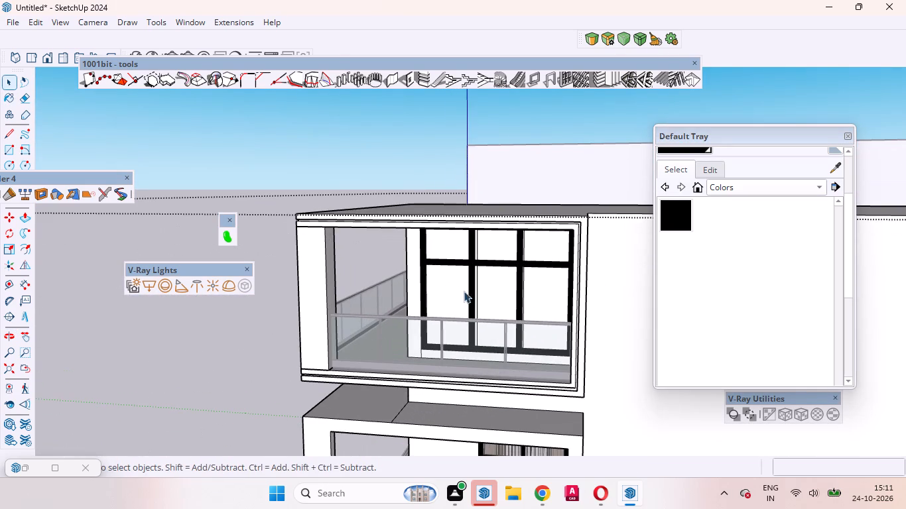
{"action": "middle_click_drag", "start_coordinate": [470, 292], "coordinate": [556, 304]}
{"action": "middle_click_drag", "start_coordinate": [418, 300], "coordinate": [482, 313]}
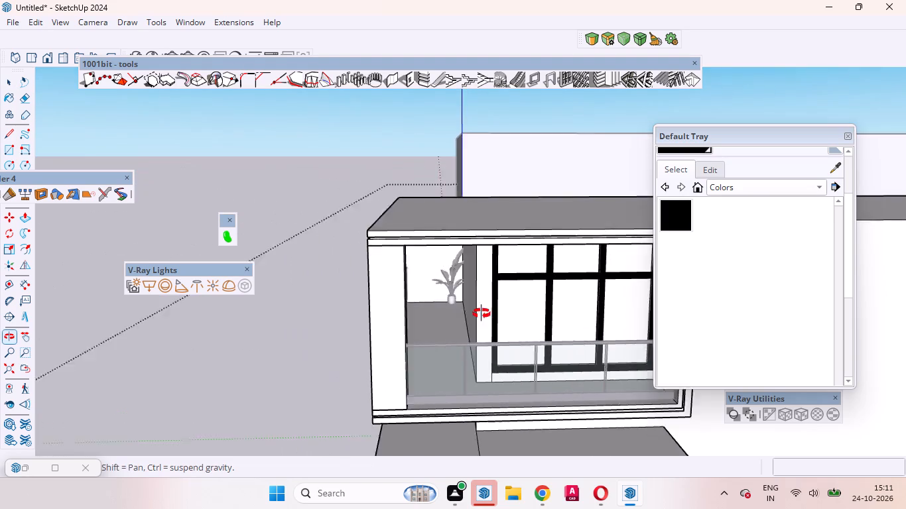
{"action": "middle_click_drag", "start_coordinate": [482, 313], "coordinate": [513, 304]}
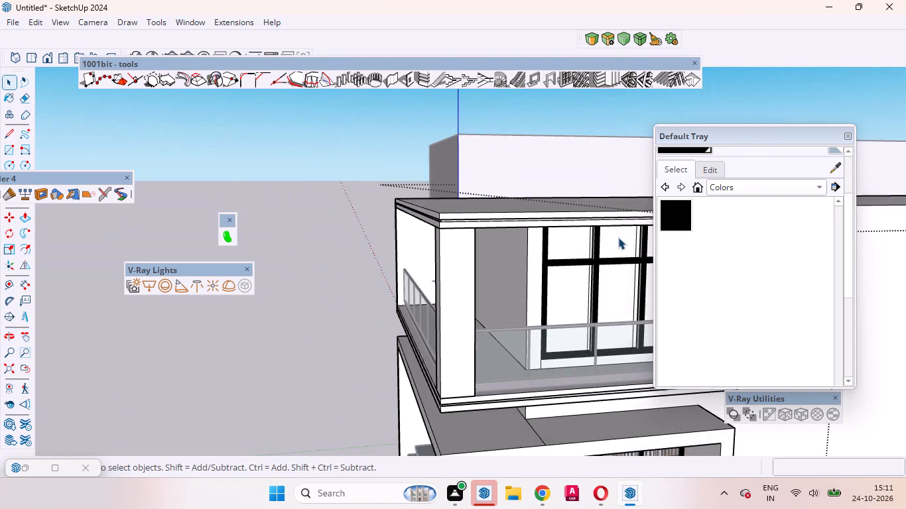
{"action": "scroll", "coordinate": [618, 235], "scroll_direction": "up", "scroll_amount": 15}
{"action": "middle_click_drag", "start_coordinate": [562, 263], "coordinate": [626, 188]}
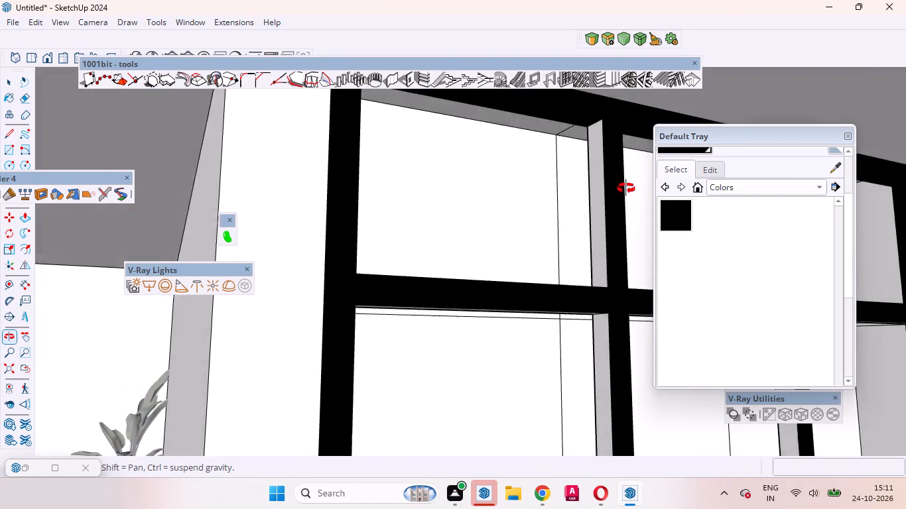
{"action": "middle_click_drag", "start_coordinate": [626, 188], "coordinate": [431, 139]}
{"action": "middle_click_drag", "start_coordinate": [468, 285], "coordinate": [468, 280]}
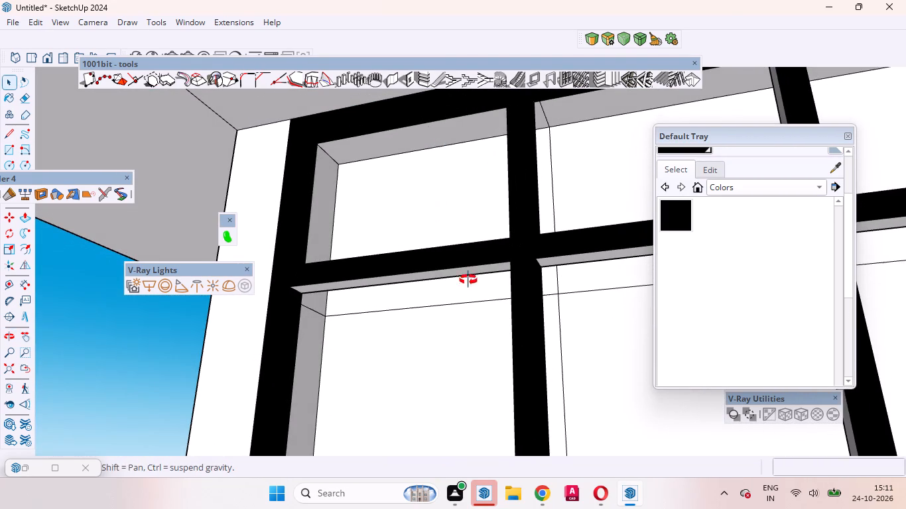
{"action": "middle_click_drag", "start_coordinate": [468, 280], "coordinate": [468, 218]}
{"action": "scroll", "coordinate": [467, 239], "scroll_direction": "up", "scroll_amount": 8}
{"action": "left_click", "coordinate": [467, 240]}
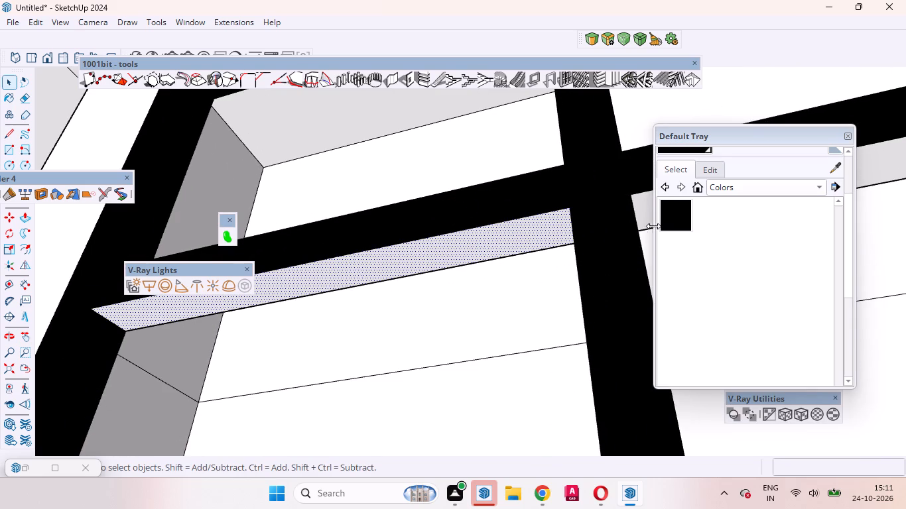
{"action": "left_click", "coordinate": [667, 217]}
{"action": "left_click", "coordinate": [529, 239]}
{"action": "scroll", "coordinate": [325, 268], "scroll_direction": "down", "scroll_amount": 3}
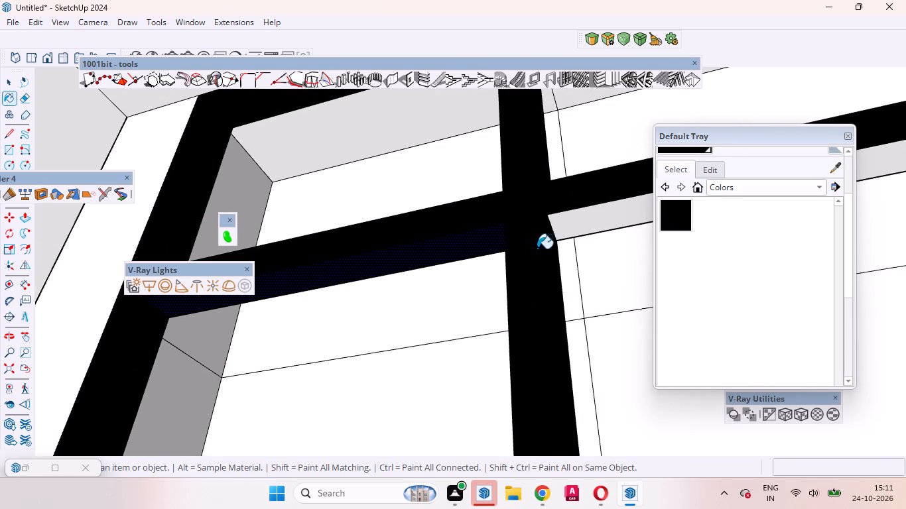
{"action": "left_click", "coordinate": [571, 231]}
{"action": "scroll", "coordinate": [273, 278], "scroll_direction": "down", "scroll_amount": 7}
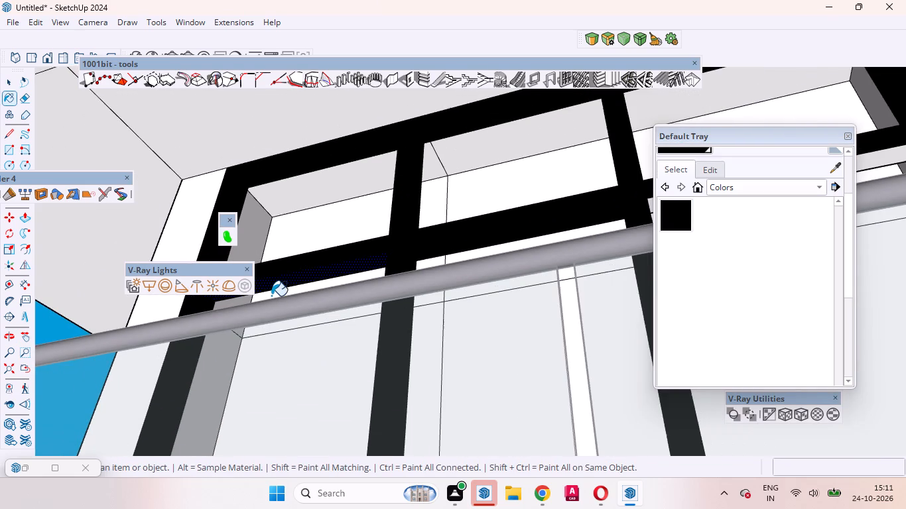
{"action": "scroll", "coordinate": [281, 282], "scroll_direction": "down", "scroll_amount": 5}
{"action": "scroll", "coordinate": [365, 273], "scroll_direction": "down", "scroll_amount": 4}
{"action": "scroll", "coordinate": [533, 221], "scroll_direction": "up", "scroll_amount": 9}
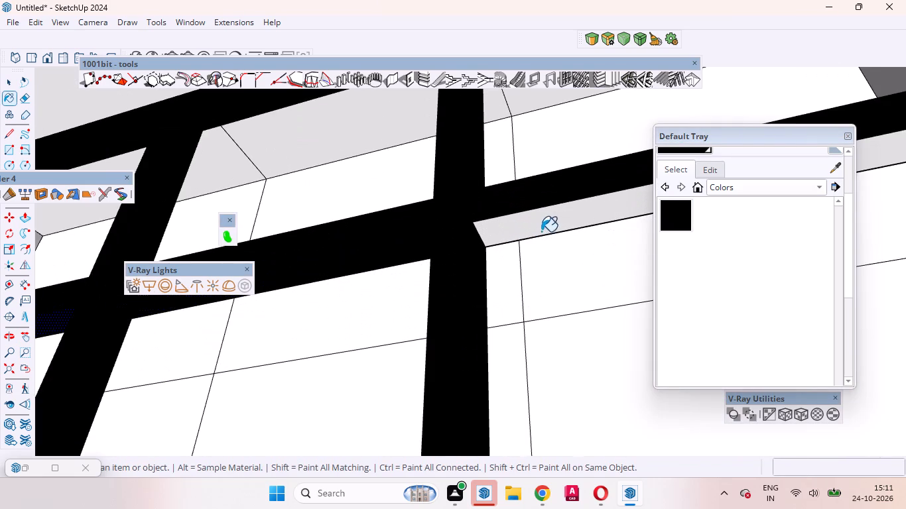
{"action": "left_click", "coordinate": [534, 227]}
Copy the bottom edge of the long blank balcony wall 6" straight up along the vertical axis.
{"action": "middle_click_drag", "start_coordinate": [451, 268], "coordinate": [541, 416]}
{"action": "scroll", "coordinate": [507, 327], "scroll_direction": "down", "scroll_amount": 13}
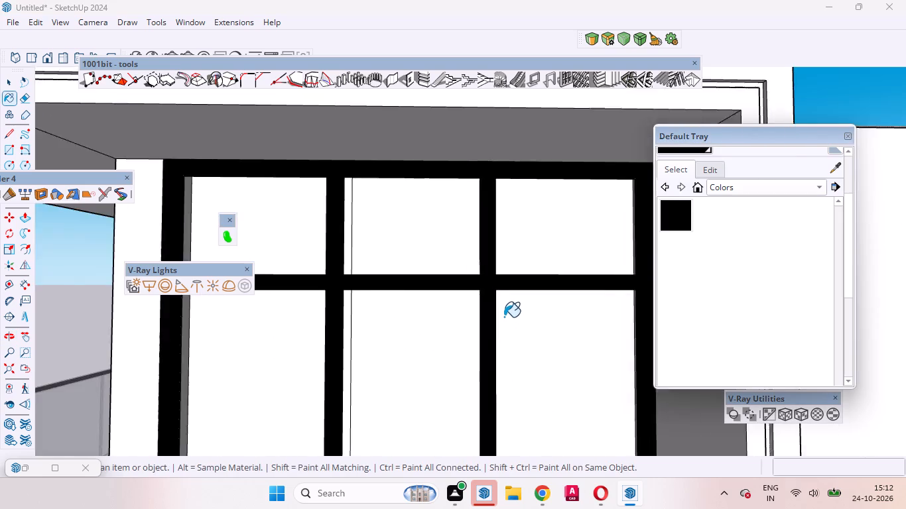
{"action": "scroll", "coordinate": [504, 317], "scroll_direction": "down", "scroll_amount": 14}
{"action": "key", "text": "space"}
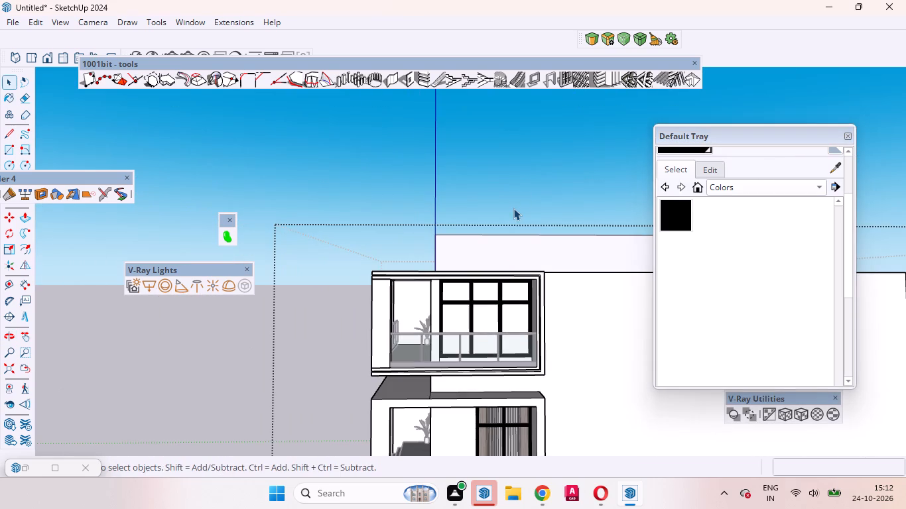
{"action": "scroll", "coordinate": [502, 295], "scroll_direction": "up", "scroll_amount": 8}
{"action": "middle_click_drag", "start_coordinate": [456, 356], "coordinate": [584, 395]}
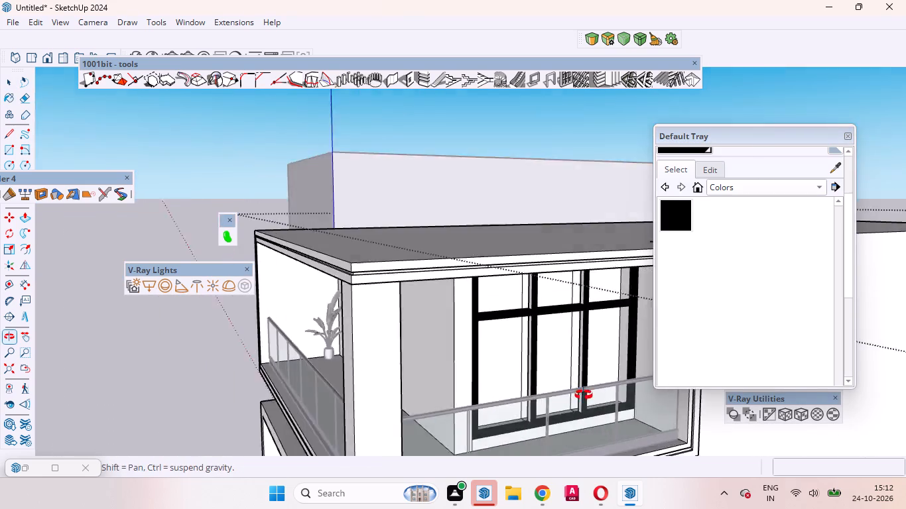
{"action": "middle_click_drag", "start_coordinate": [584, 395], "coordinate": [604, 402]}
{"action": "scroll", "coordinate": [596, 383], "scroll_direction": "up", "scroll_amount": 4}
{"action": "middle_click_drag", "start_coordinate": [536, 384], "coordinate": [656, 370]}
{"action": "scroll", "coordinate": [656, 368], "scroll_direction": "up", "scroll_amount": 1}
{"action": "scroll", "coordinate": [538, 347], "scroll_direction": "down", "scroll_amount": 5}
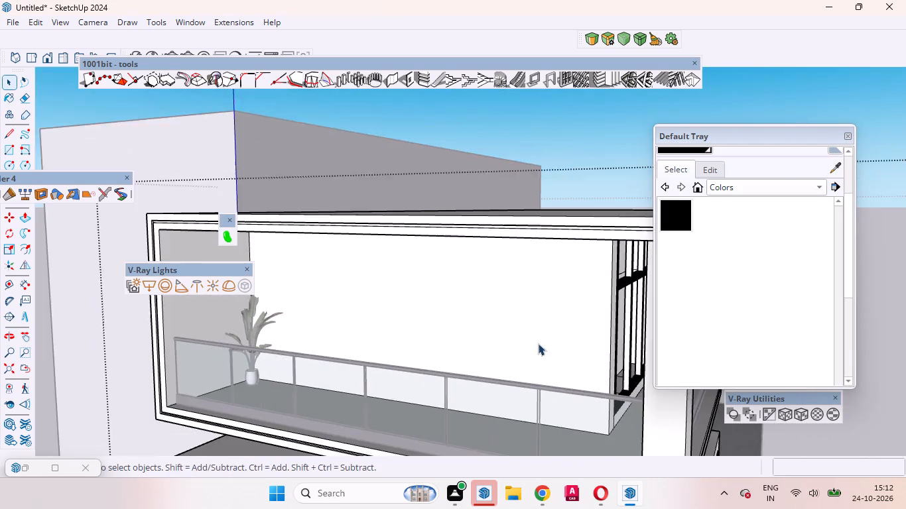
{"action": "middle_click_drag", "start_coordinate": [503, 347], "coordinate": [568, 503]}
{"action": "scroll", "coordinate": [543, 288], "scroll_direction": "down", "scroll_amount": 4}
{"action": "scroll", "coordinate": [531, 384], "scroll_direction": "up", "scroll_amount": 9}
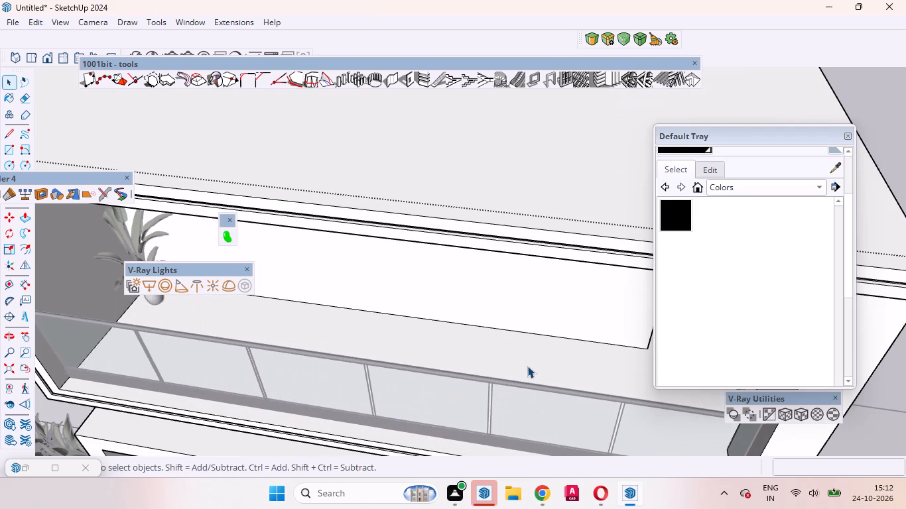
{"action": "key", "text": "t"}
{"action": "key", "text": "space"}
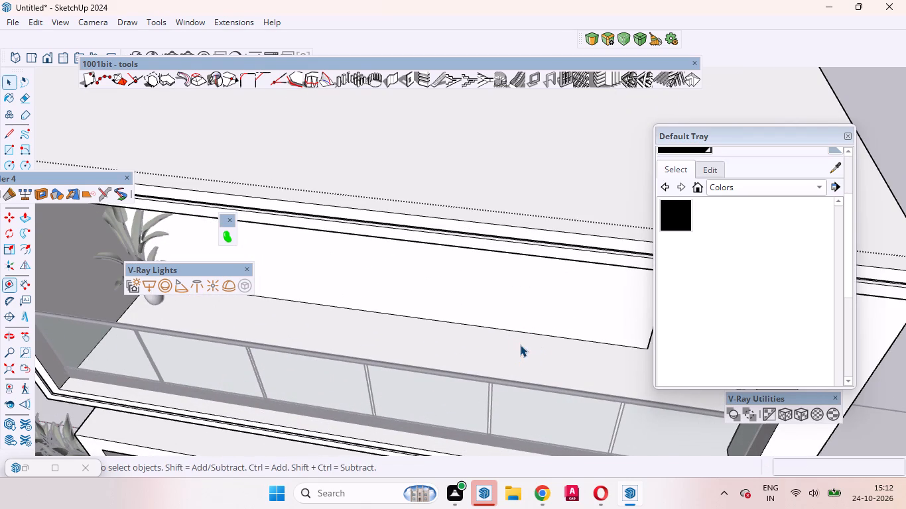
{"action": "left_click", "coordinate": [519, 331]}
{"action": "key", "text": "m"}
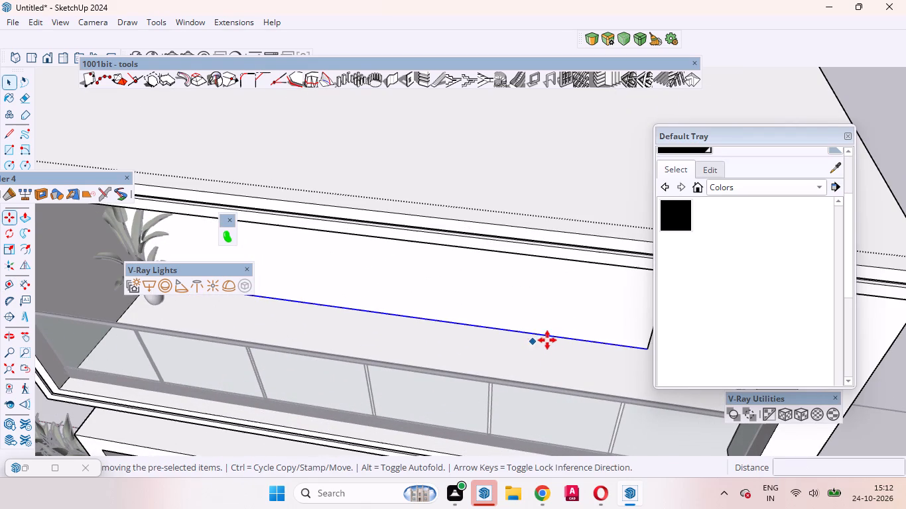
{"action": "left_click", "coordinate": [550, 339]}
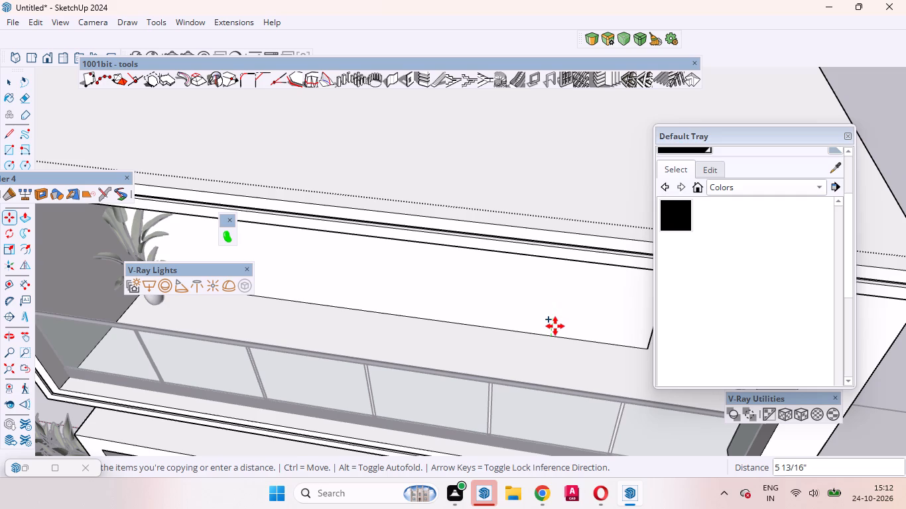
{"action": "key", "text": "Up"}
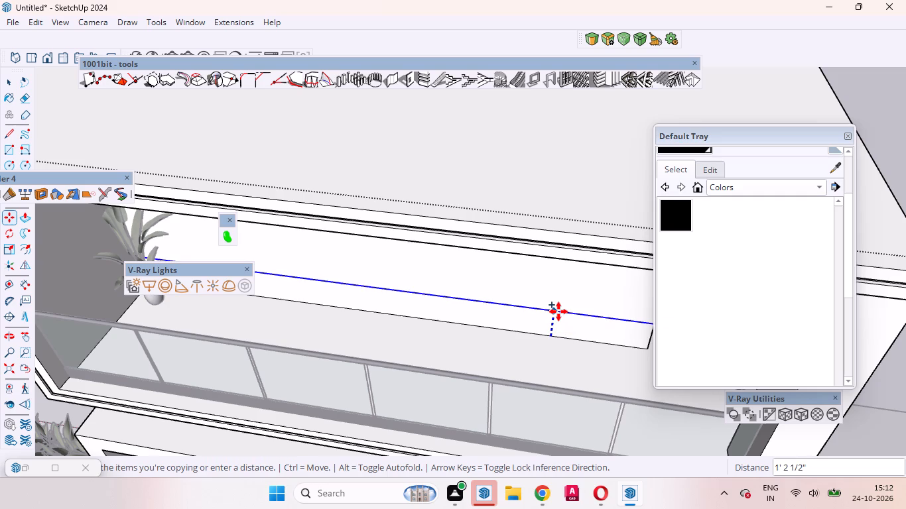
{"action": "key", "text": "6"}
{"action": "key", "text": "Return"}
{"action": "key", "text": "space"}
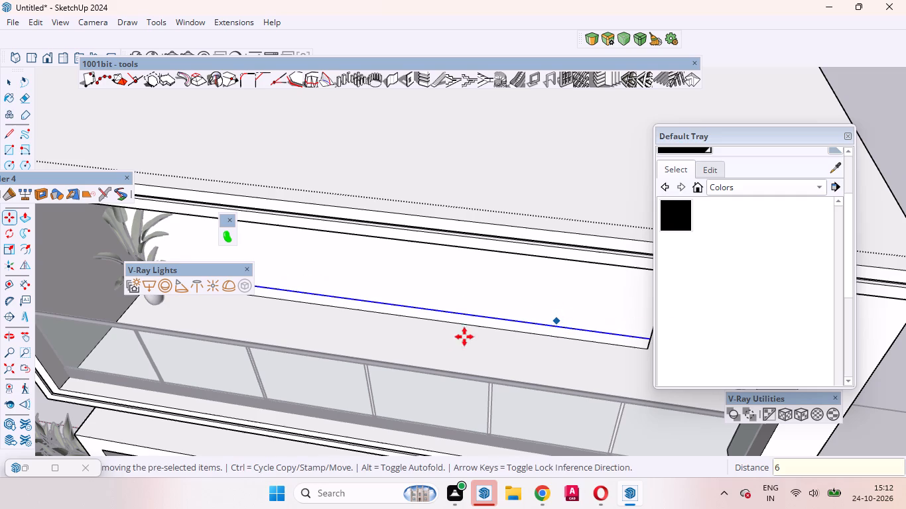
{"action": "scroll", "coordinate": [444, 337], "scroll_direction": "down", "scroll_amount": 4}
{"action": "key", "text": "space"}
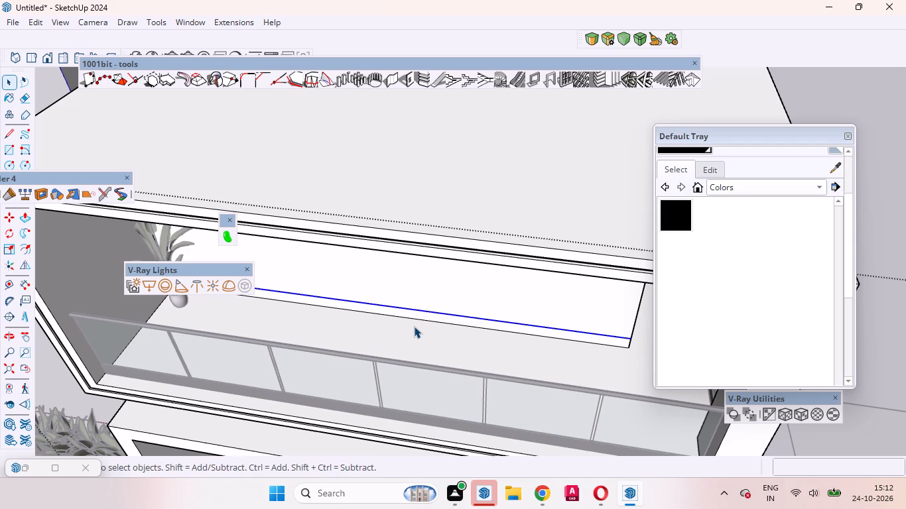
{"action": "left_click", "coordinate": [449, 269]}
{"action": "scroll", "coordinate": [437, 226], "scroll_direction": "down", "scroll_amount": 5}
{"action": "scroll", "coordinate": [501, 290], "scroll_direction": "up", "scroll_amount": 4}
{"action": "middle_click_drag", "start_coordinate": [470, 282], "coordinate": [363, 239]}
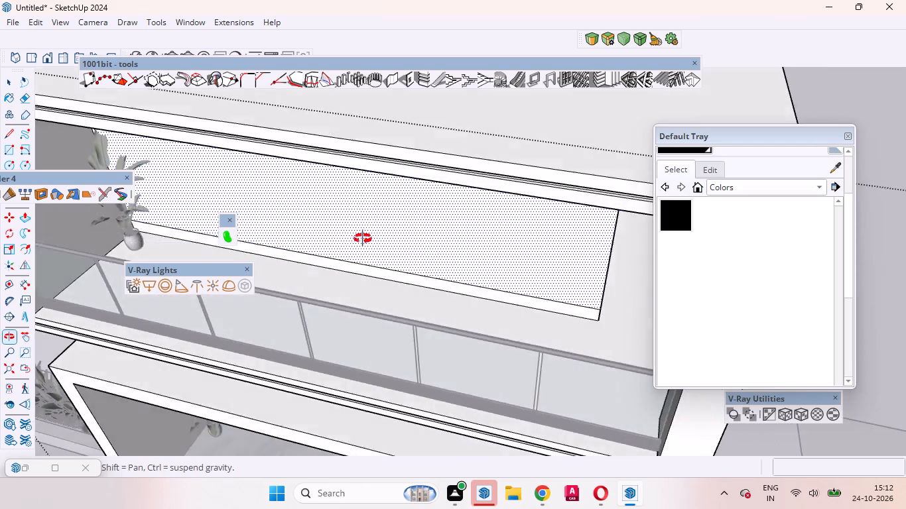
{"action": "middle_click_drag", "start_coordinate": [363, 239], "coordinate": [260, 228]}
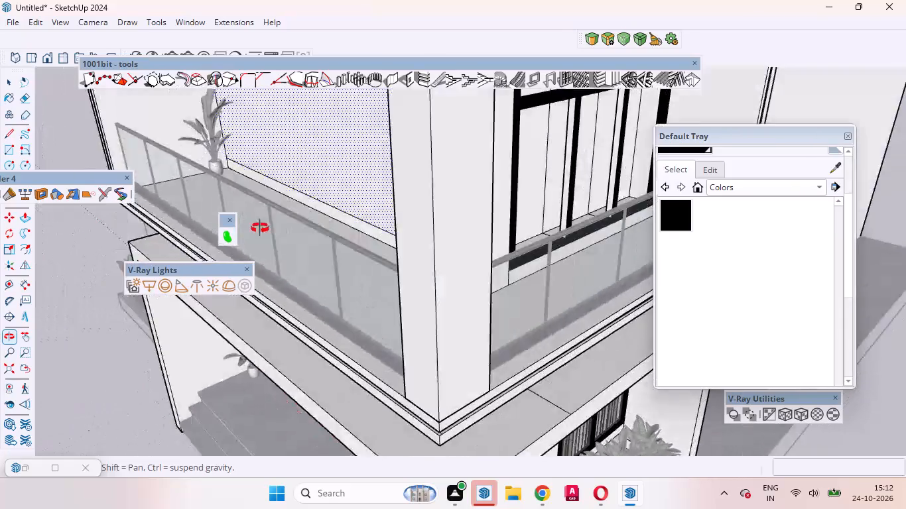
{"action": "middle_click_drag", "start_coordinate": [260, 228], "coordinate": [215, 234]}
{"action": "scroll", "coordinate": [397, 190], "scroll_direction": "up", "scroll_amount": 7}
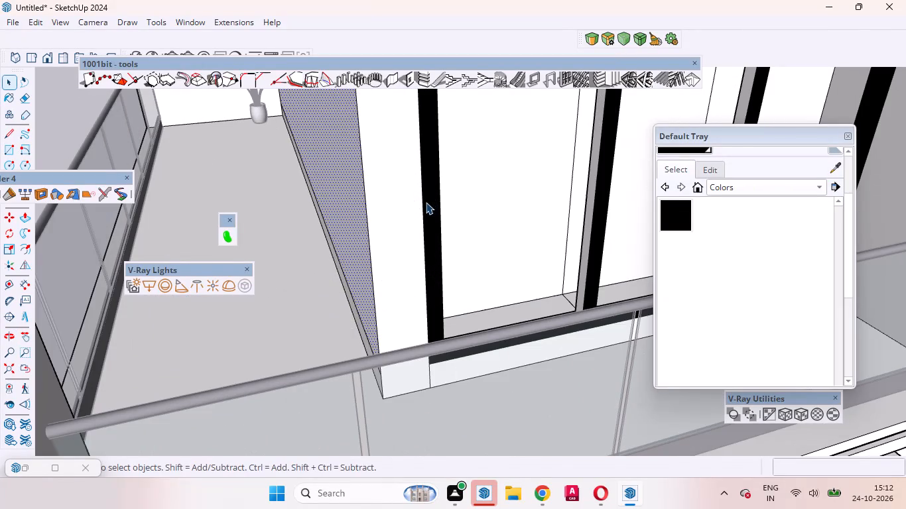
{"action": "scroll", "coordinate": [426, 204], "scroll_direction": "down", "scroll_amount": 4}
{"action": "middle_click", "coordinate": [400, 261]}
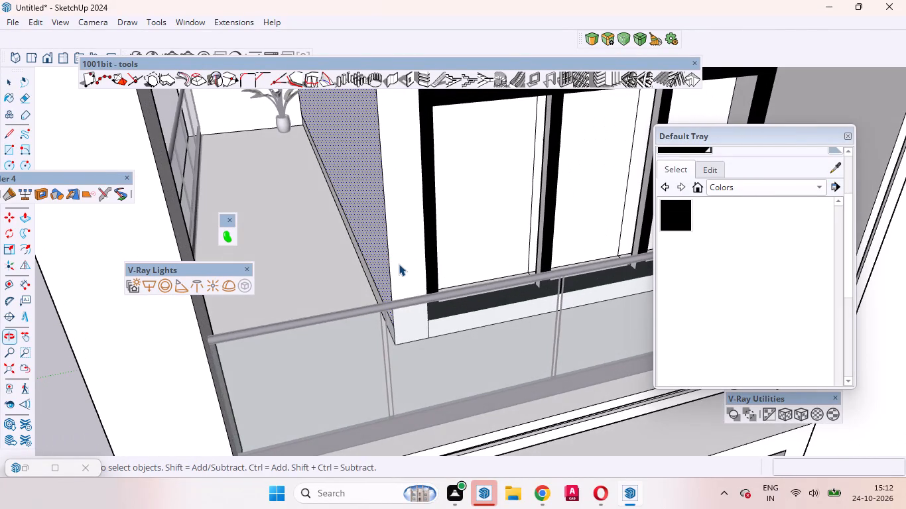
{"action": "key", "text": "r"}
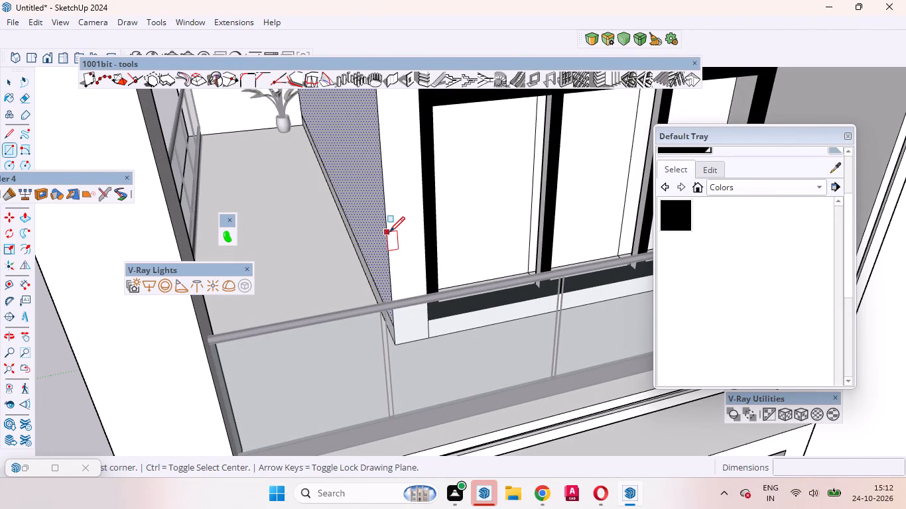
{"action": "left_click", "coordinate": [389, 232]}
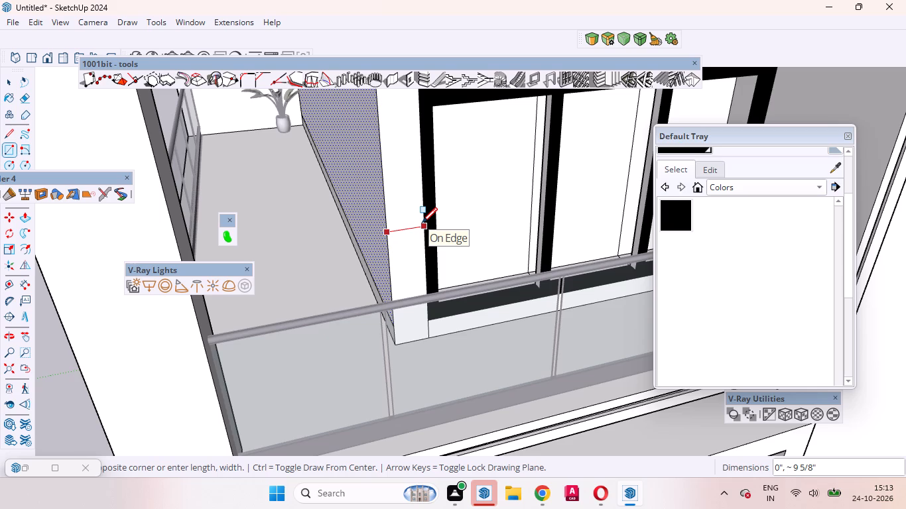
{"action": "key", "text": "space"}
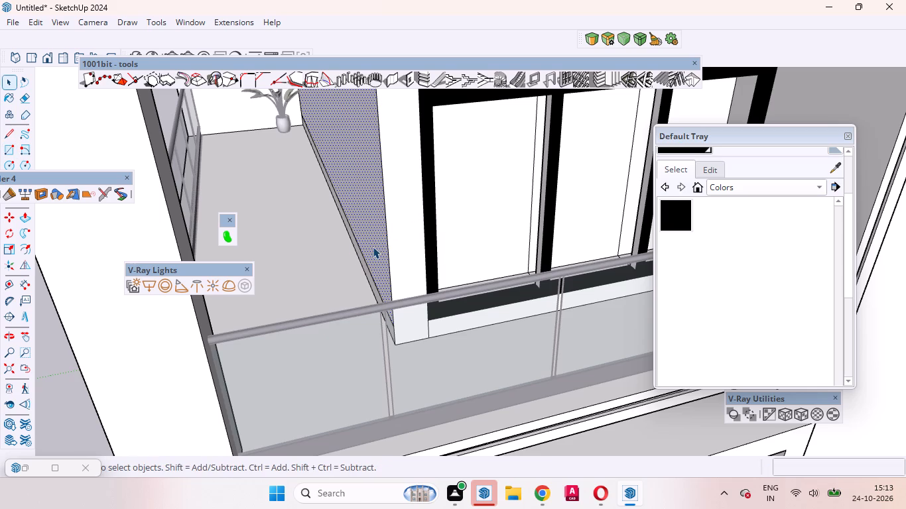
Place a vertical guide line 6" from the wall's outer corner edge, on the white strip beside the window.
{"action": "key", "text": "t"}
{"action": "left_click", "coordinate": [387, 227]}
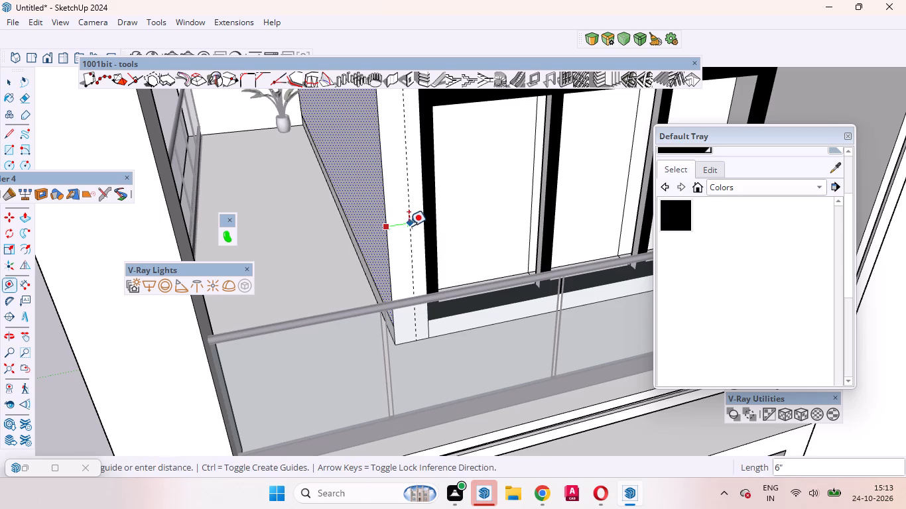
{"action": "key", "text": "6"}
{"action": "key", "text": "Return"}
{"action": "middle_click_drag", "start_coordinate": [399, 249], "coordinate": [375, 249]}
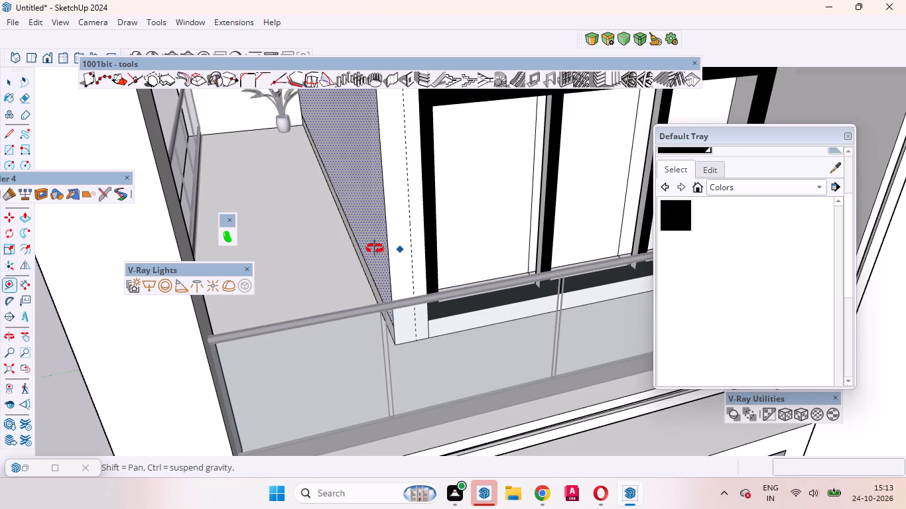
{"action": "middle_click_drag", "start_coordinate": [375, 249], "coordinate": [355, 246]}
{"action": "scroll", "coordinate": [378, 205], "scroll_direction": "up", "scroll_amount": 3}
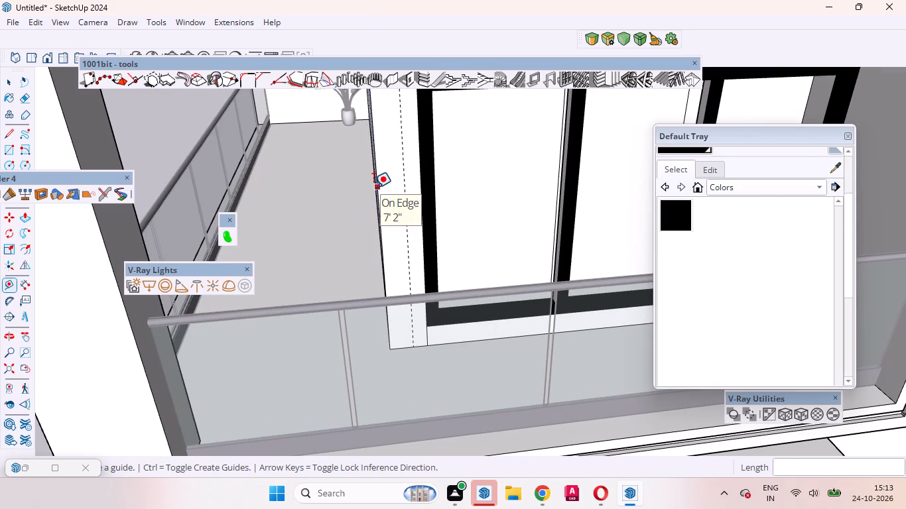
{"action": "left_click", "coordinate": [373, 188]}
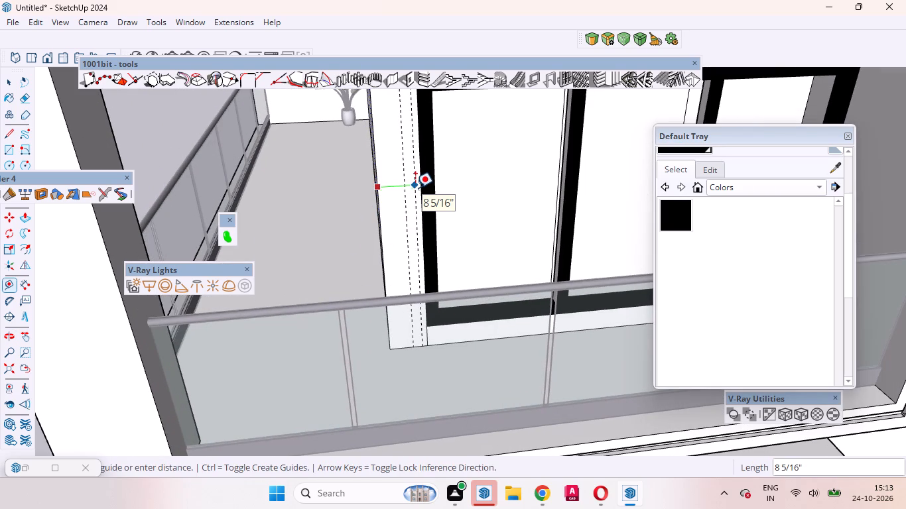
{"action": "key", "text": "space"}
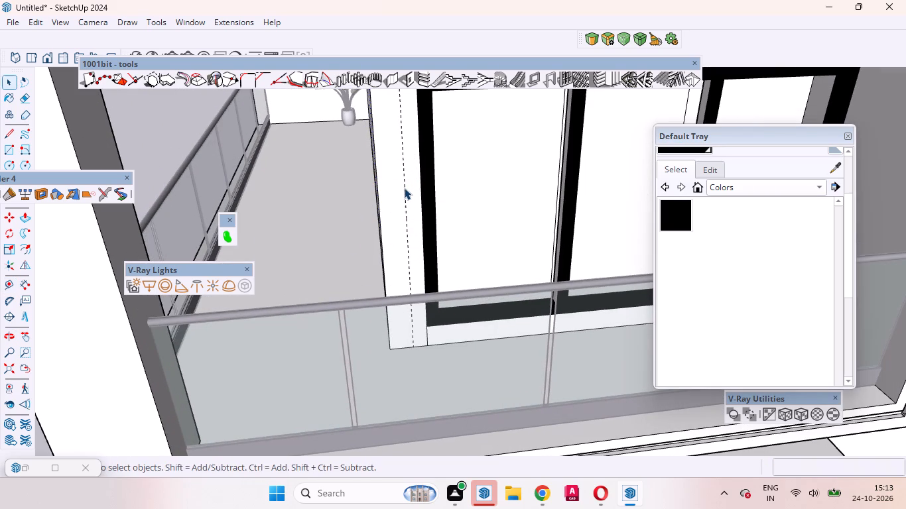
Delete the vertical guide line on the white strip beside the three-bay window.
{"action": "left_click", "coordinate": [405, 187]}
{"action": "key", "text": "Delete"}
Copy the long blank balcony wall's vertical edge at its outer corner 9" inward across the wall face.
{"action": "middle_click_drag", "start_coordinate": [377, 242], "coordinate": [533, 245]}
{"action": "scroll", "coordinate": [432, 260], "scroll_direction": "down", "scroll_amount": 5}
{"action": "middle_click_drag", "start_coordinate": [428, 279], "coordinate": [450, 289]}
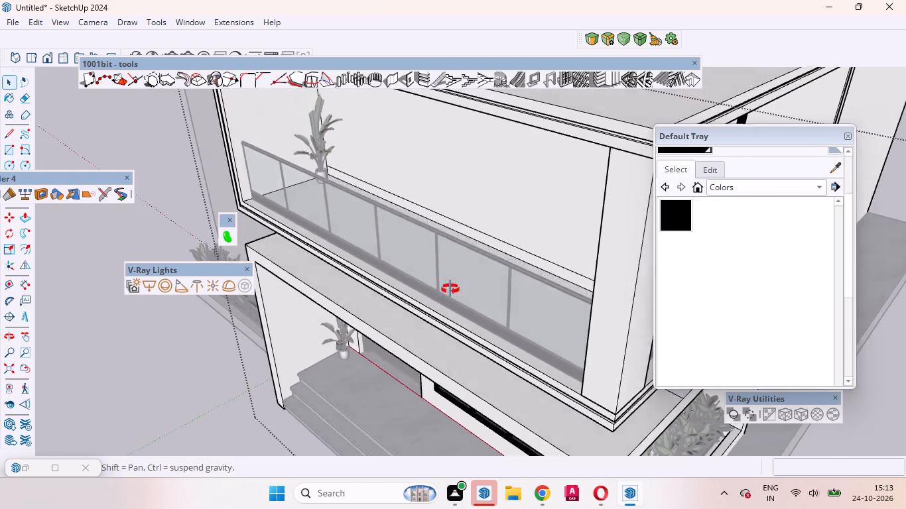
{"action": "middle_click_drag", "start_coordinate": [450, 289], "coordinate": [478, 290]}
{"action": "scroll", "coordinate": [442, 278], "scroll_direction": "down", "scroll_amount": 5}
{"action": "middle_click_drag", "start_coordinate": [410, 306], "coordinate": [465, 294]}
{"action": "scroll", "coordinate": [459, 283], "scroll_direction": "down", "scroll_amount": 4}
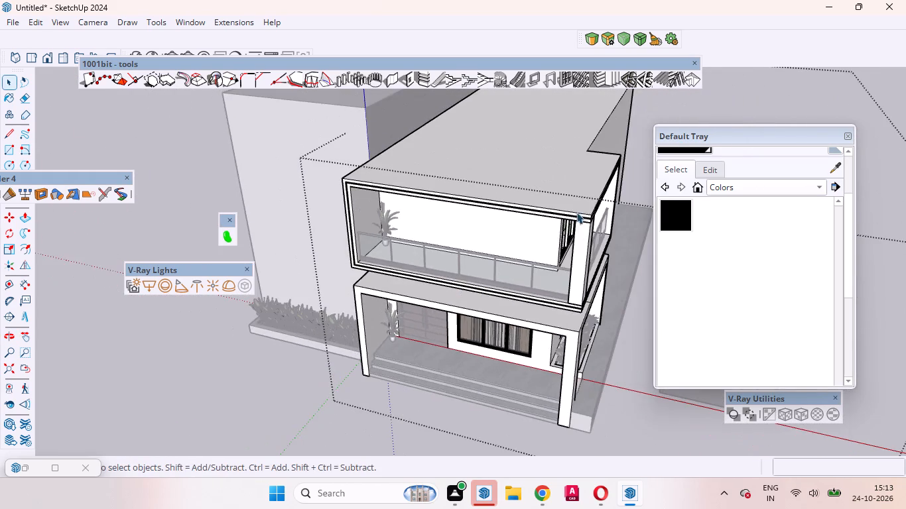
{"action": "scroll", "coordinate": [578, 212], "scroll_direction": "up", "scroll_amount": 14}
{"action": "left_click", "coordinate": [530, 261]}
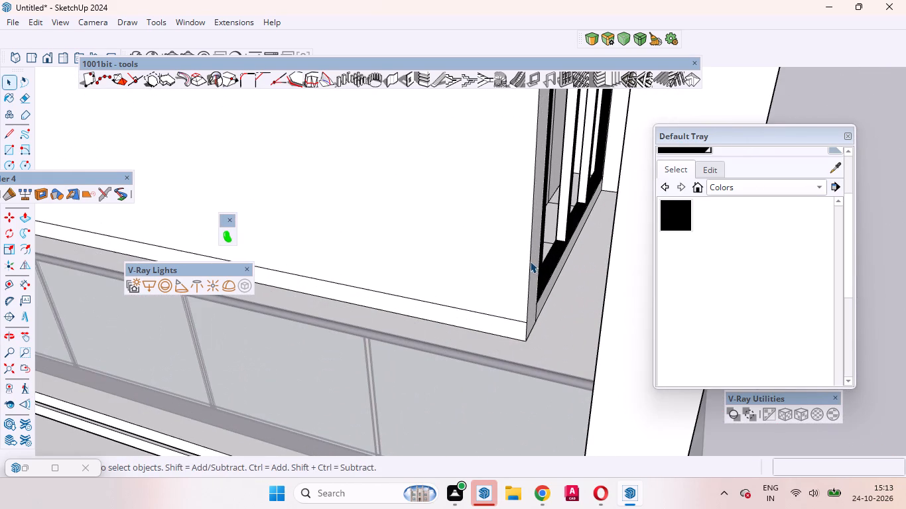
{"action": "middle_click_drag", "start_coordinate": [515, 294], "coordinate": [566, 278]}
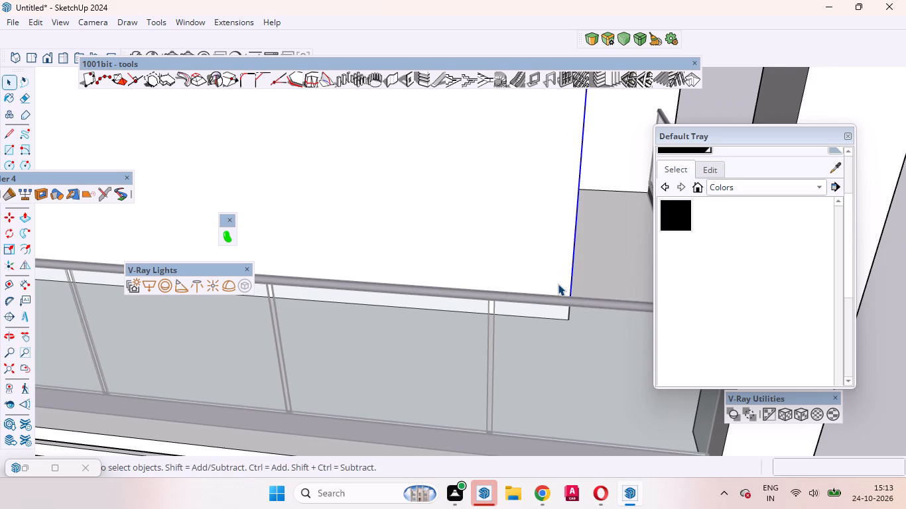
{"action": "key", "text": "m"}
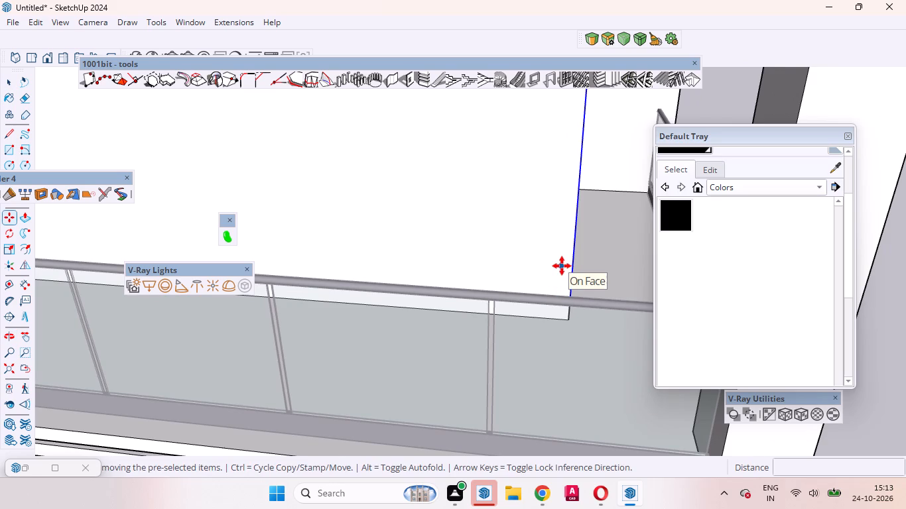
{"action": "left_click", "coordinate": [562, 261]}
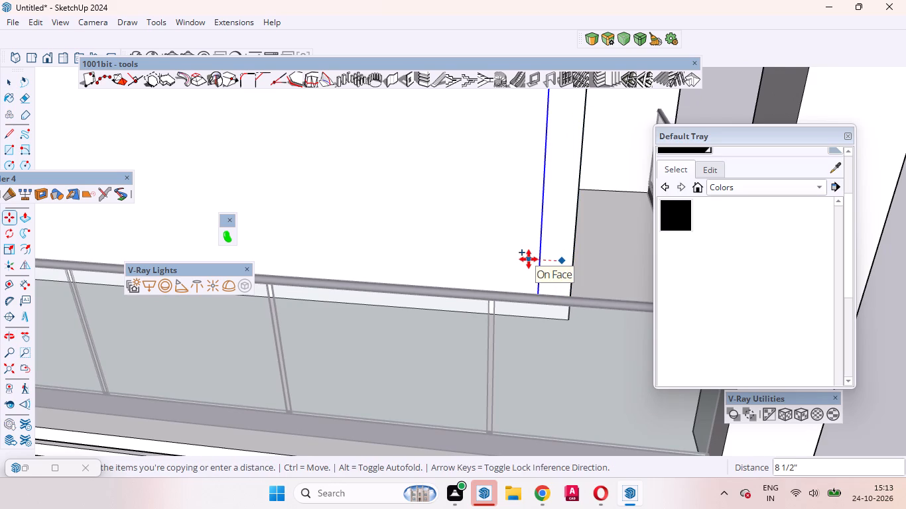
{"action": "key", "text": "9"}
{"action": "key", "text": "Return"}
{"action": "key", "text": "space"}
Copy the long balcony wall's opposite vertical edge, beside the potted plant, 9" inward across the wall face.
{"action": "scroll", "coordinate": [583, 275], "scroll_direction": "down", "scroll_amount": 15}
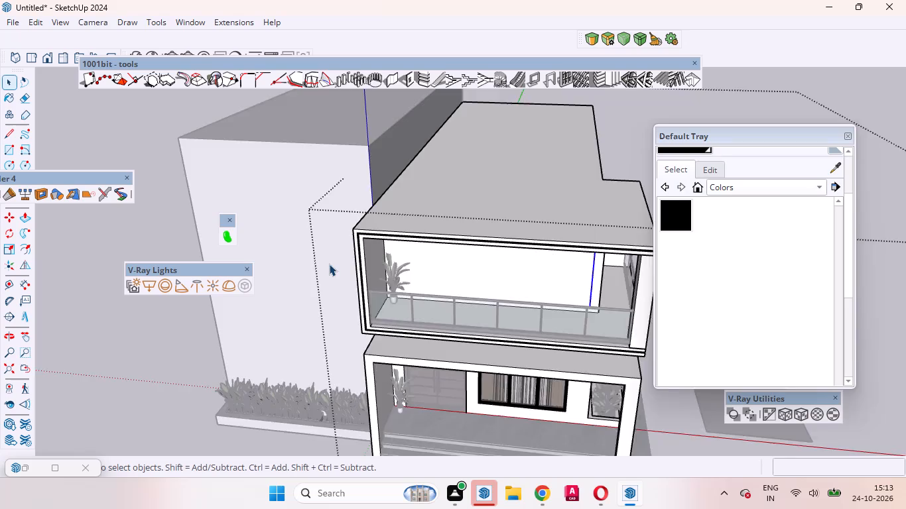
{"action": "scroll", "coordinate": [329, 264], "scroll_direction": "up", "scroll_amount": 14}
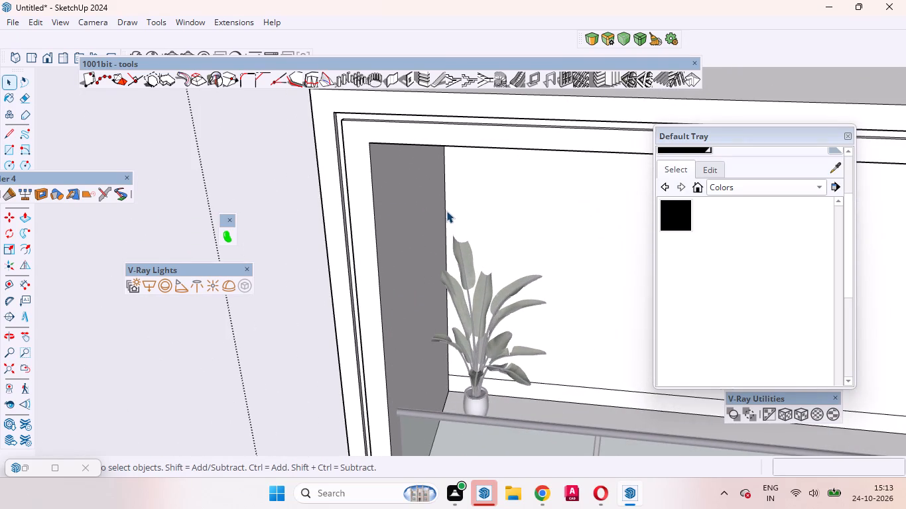
{"action": "left_click", "coordinate": [446, 211]}
{"action": "key", "text": "m"}
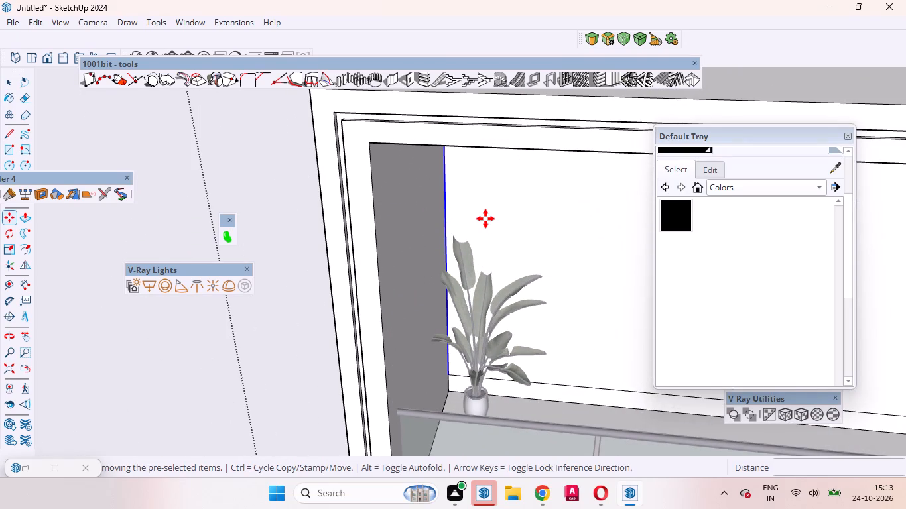
{"action": "left_click", "coordinate": [486, 219]}
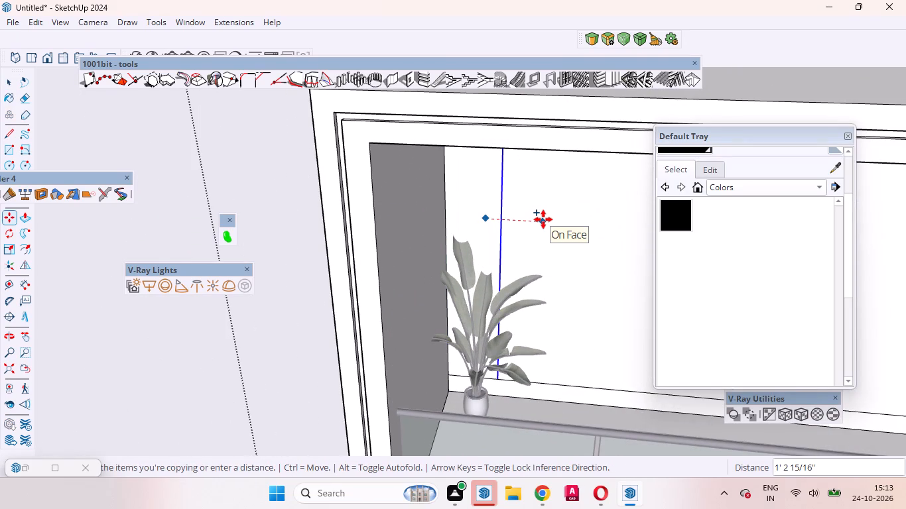
{"action": "key", "text": "9"}
{"action": "key", "text": "Return"}
{"action": "key", "text": "space"}
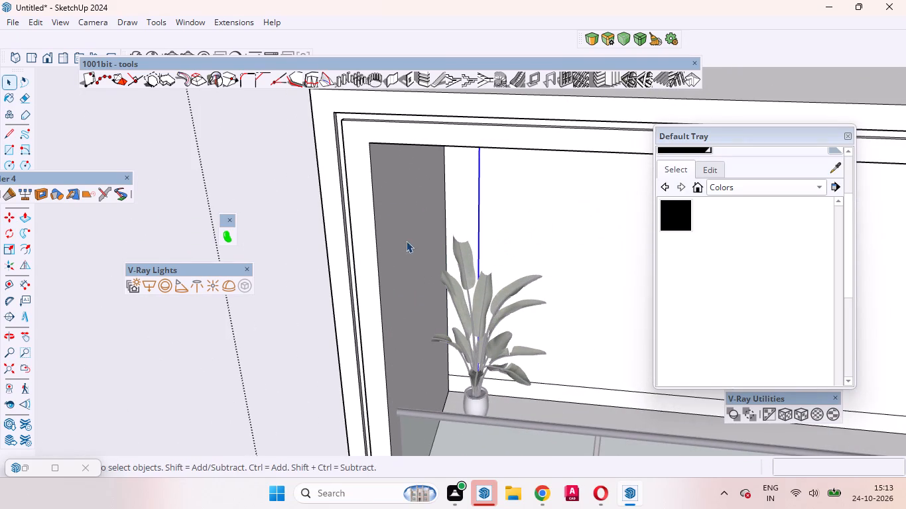
Paint the left-facing sides of the window's two mullions black, both above and below the transom.
{"action": "scroll", "coordinate": [391, 244], "scroll_direction": "down", "scroll_amount": 11}
{"action": "left_click", "coordinate": [521, 252]}
{"action": "middle_click_drag", "start_coordinate": [464, 282], "coordinate": [323, 239]}
{"action": "scroll", "coordinate": [292, 239], "scroll_direction": "down", "scroll_amount": 9}
{"action": "scroll", "coordinate": [476, 229], "scroll_direction": "up", "scroll_amount": 10}
{"action": "middle_click_drag", "start_coordinate": [443, 256], "coordinate": [436, 216]}
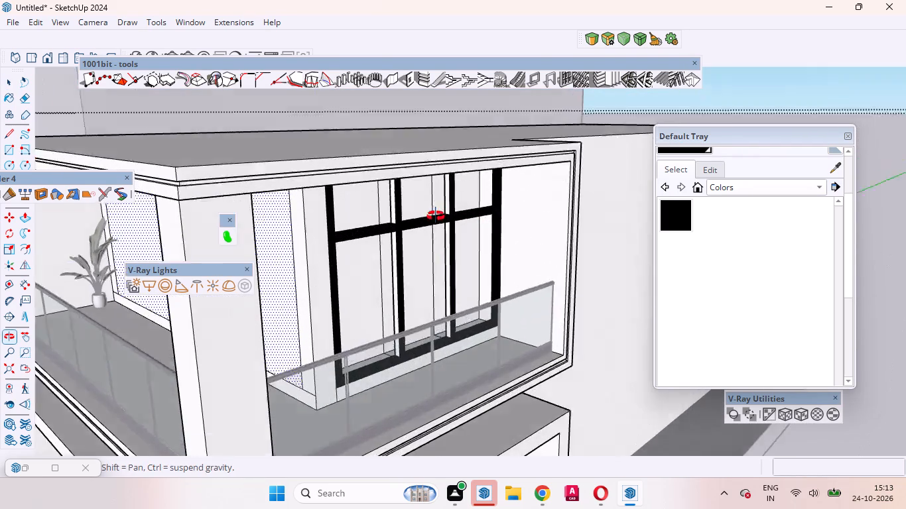
{"action": "middle_click_drag", "start_coordinate": [436, 216], "coordinate": [450, 168]}
{"action": "scroll", "coordinate": [450, 168], "scroll_direction": "up", "scroll_amount": 8}
{"action": "left_click", "coordinate": [464, 161]}
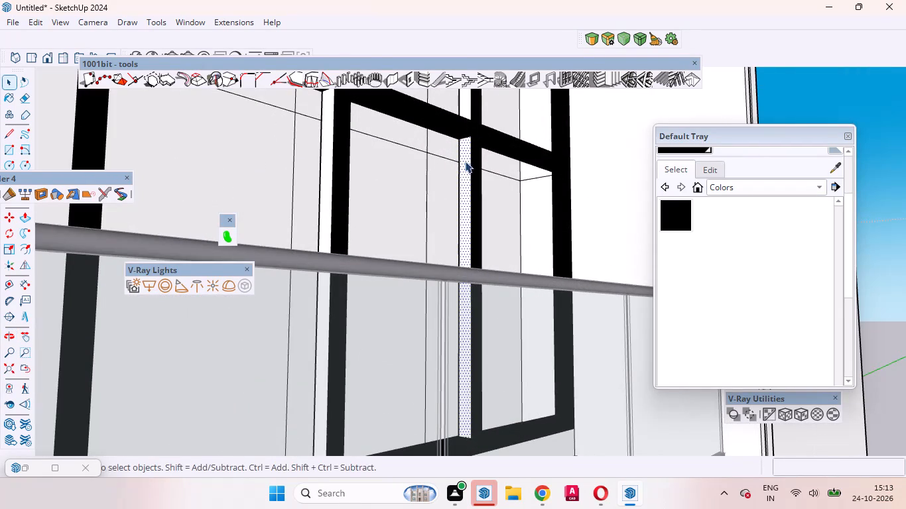
{"action": "left_click", "coordinate": [680, 210]}
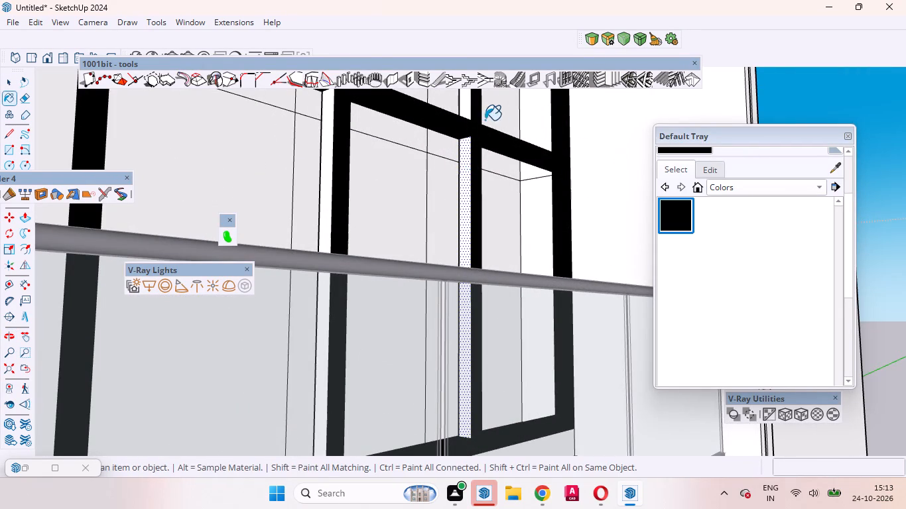
{"action": "left_click", "coordinate": [465, 112]}
{"action": "left_click", "coordinate": [463, 166]}
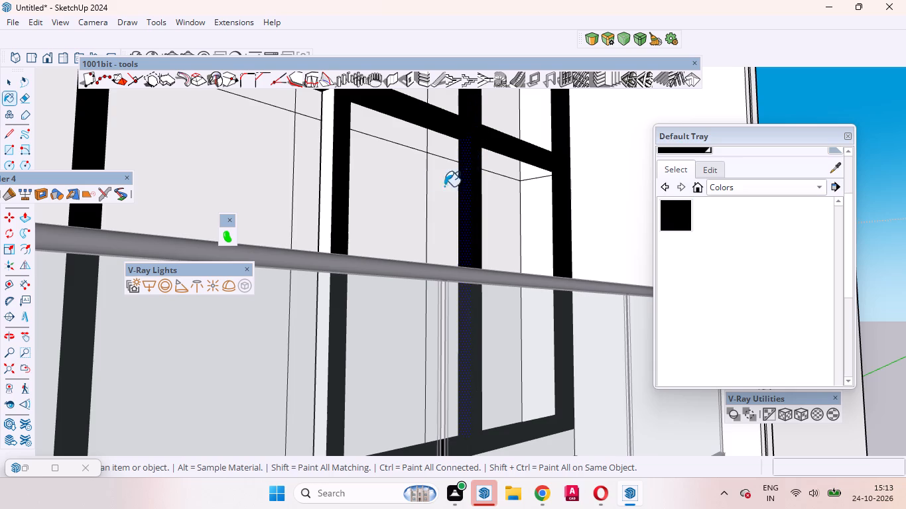
{"action": "left_click", "coordinate": [328, 184]}
{"action": "middle_click_drag", "start_coordinate": [456, 246], "coordinate": [450, 350]}
{"action": "scroll", "coordinate": [458, 334], "scroll_direction": "down", "scroll_amount": 4}
{"action": "left_click", "coordinate": [368, 196]}
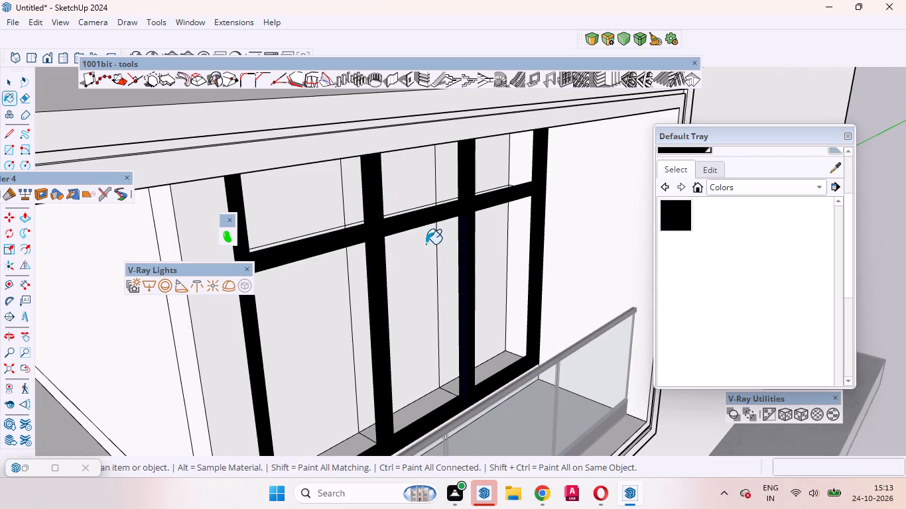
{"action": "key", "text": "space"}
Close the upper floor's group so the whole house model is out of editing.
{"action": "scroll", "coordinate": [465, 258], "scroll_direction": "down", "scroll_amount": 14}
{"action": "scroll", "coordinate": [537, 221], "scroll_direction": "down", "scroll_amount": 3}
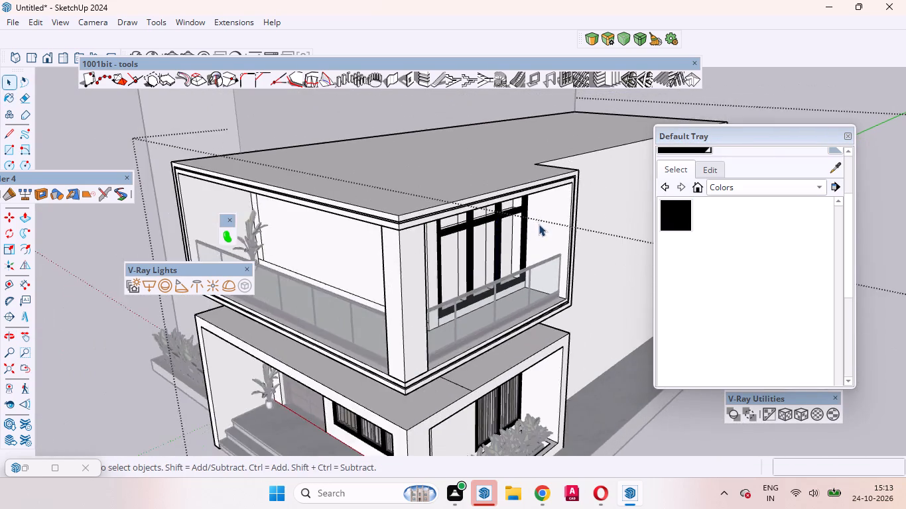
{"action": "scroll", "coordinate": [539, 224], "scroll_direction": "down", "scroll_amount": 2}
{"action": "middle_click_drag", "start_coordinate": [440, 272], "coordinate": [313, 209]}
{"action": "key", "text": "space"}
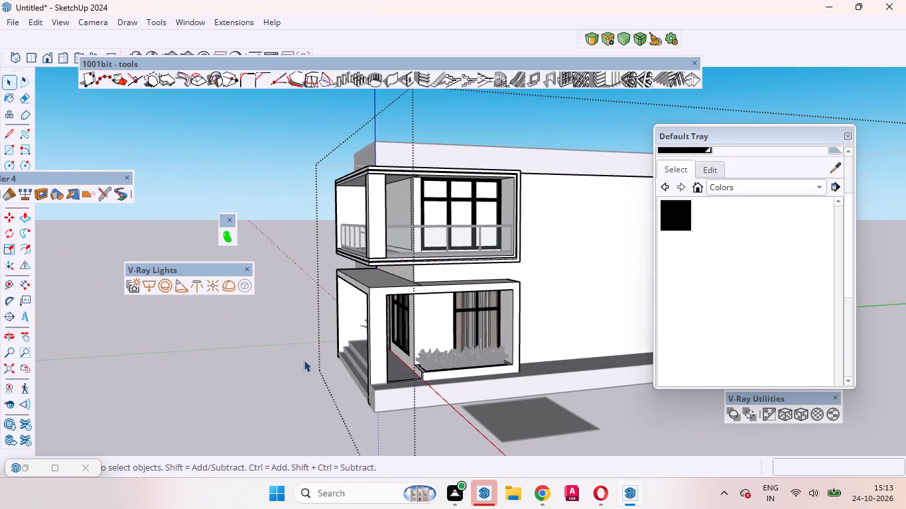
{"action": "left_click", "coordinate": [274, 365]}
Reopen the group containing the window and push the left mullion's left side in 1", above and below the transom.
{"action": "scroll", "coordinate": [446, 175], "scroll_direction": "up", "scroll_amount": 3}
{"action": "middle_click", "coordinate": [436, 218]}
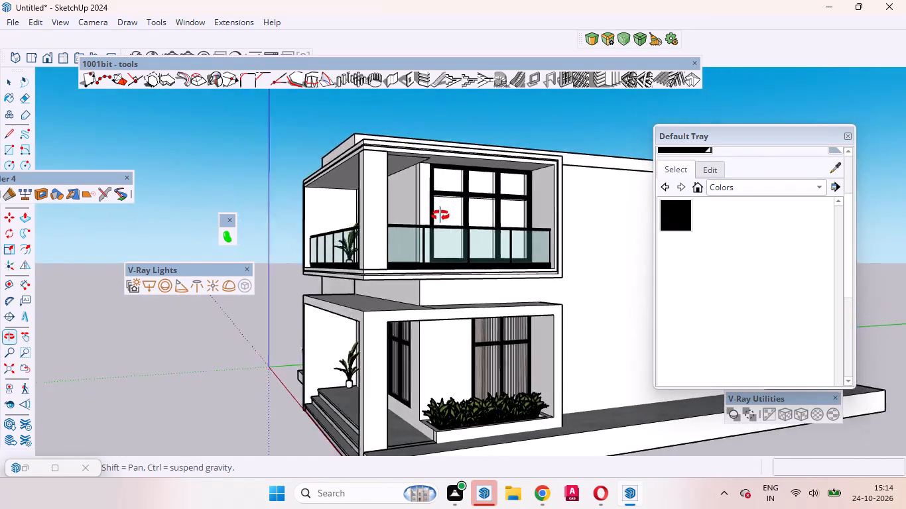
{"action": "scroll", "coordinate": [459, 180], "scroll_direction": "up", "scroll_amount": 15}
{"action": "middle_click_drag", "start_coordinate": [435, 217], "coordinate": [487, 216]}
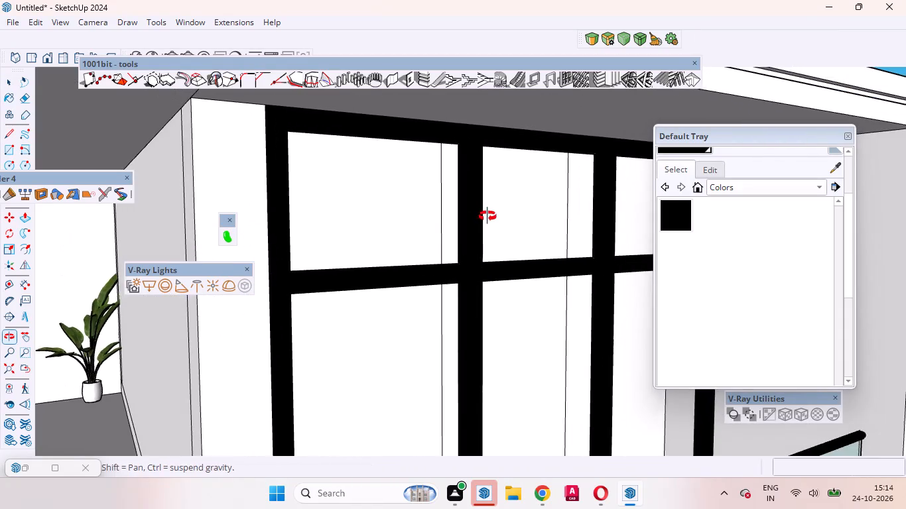
{"action": "scroll", "coordinate": [476, 218], "scroll_direction": "up", "scroll_amount": 8}
{"action": "left_click", "coordinate": [455, 239]}
{"action": "double_click", "coordinate": [450, 228]}
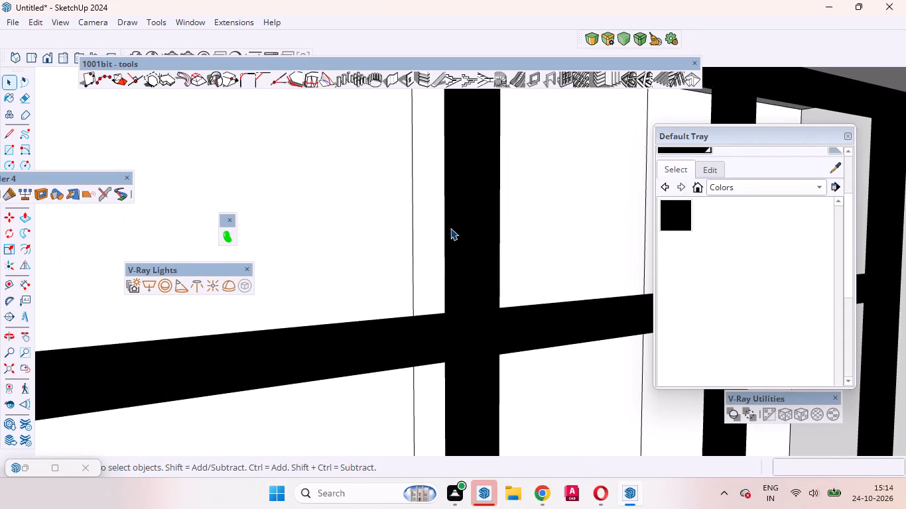
{"action": "key", "text": "p"}
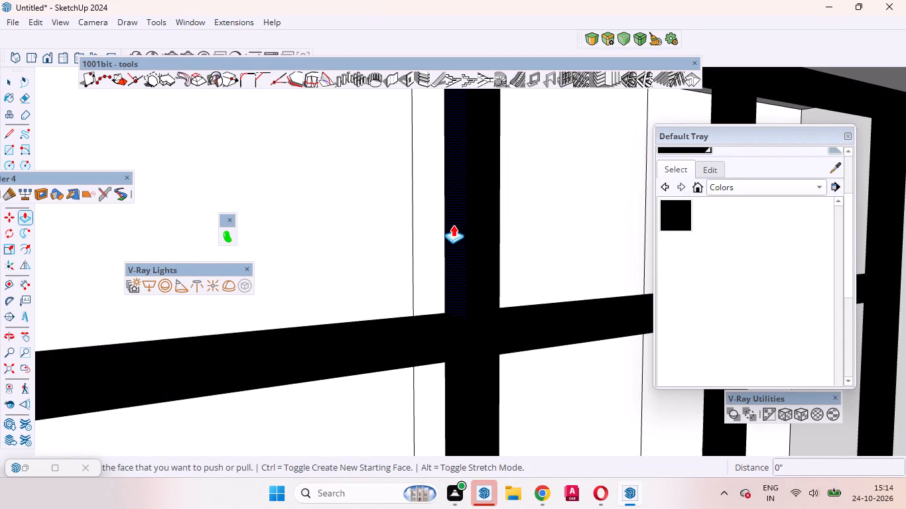
{"action": "left_click", "coordinate": [453, 225]}
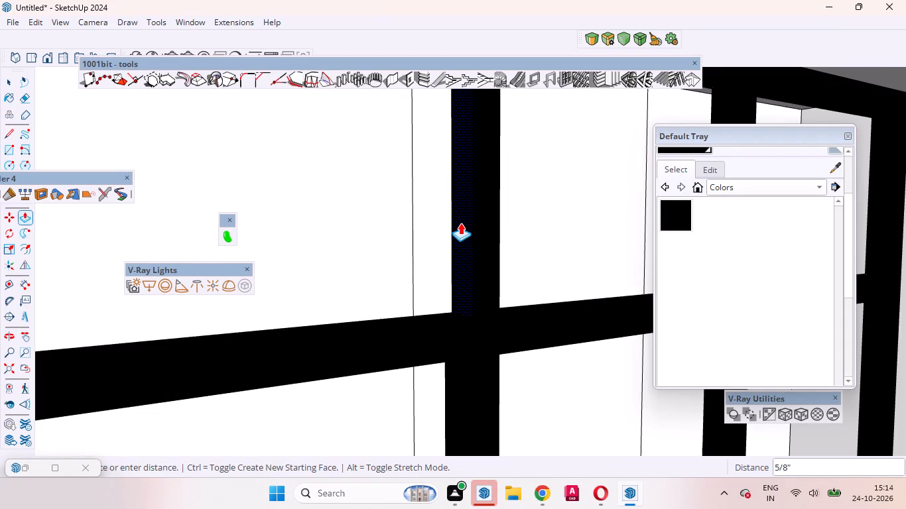
{"action": "key", "text": "1"}
{"action": "key", "text": "Return"}
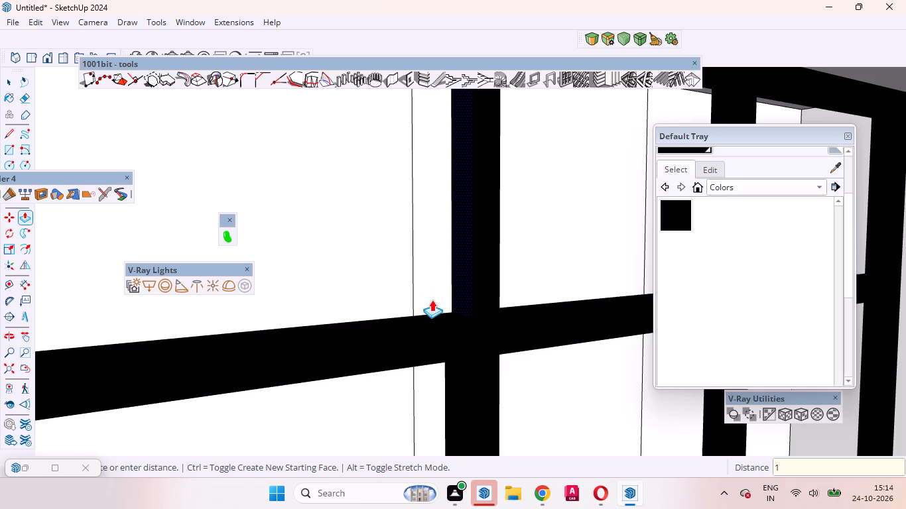
{"action": "left_click", "coordinate": [449, 378]}
{"action": "left_click", "coordinate": [449, 378]}
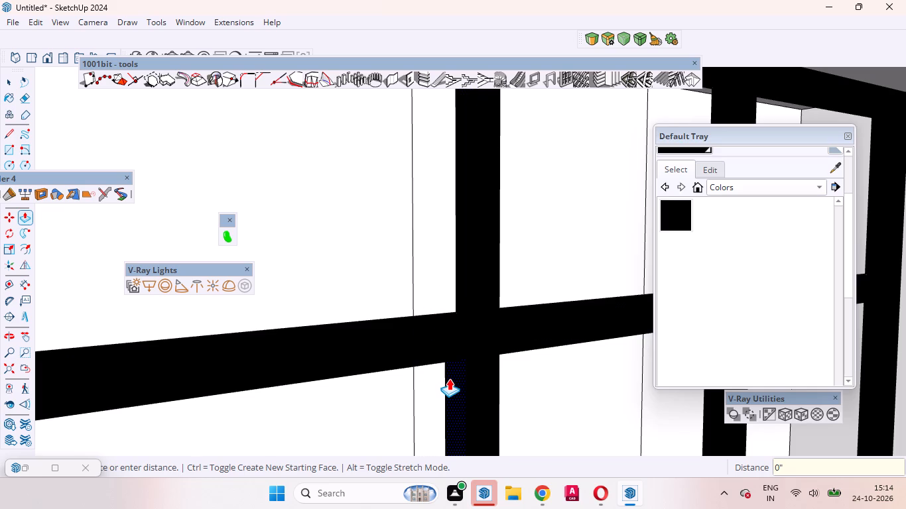
Push the transom's underside in 1" across all three bays, along with the right mullion's left side below the transom.
{"action": "middle_click_drag", "start_coordinate": [442, 319], "coordinate": [442, 376]}
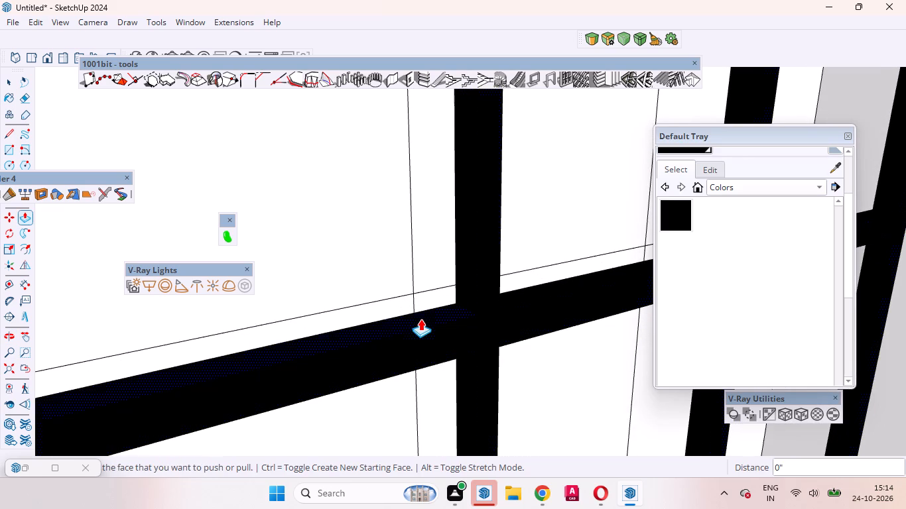
{"action": "scroll", "coordinate": [430, 368], "scroll_direction": "up", "scroll_amount": 1}
{"action": "middle_click_drag", "start_coordinate": [429, 368], "coordinate": [421, 206]}
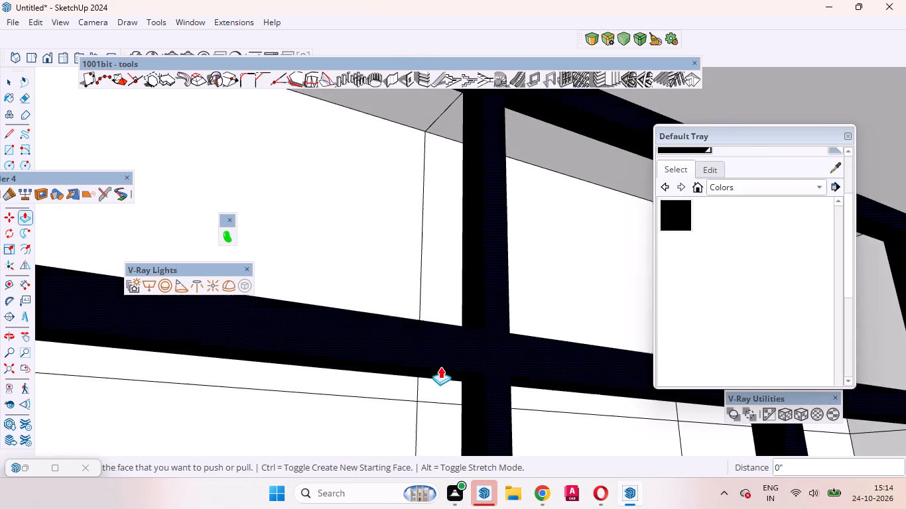
{"action": "double_click", "coordinate": [438, 372]}
{"action": "scroll", "coordinate": [361, 319], "scroll_direction": "down", "scroll_amount": 3}
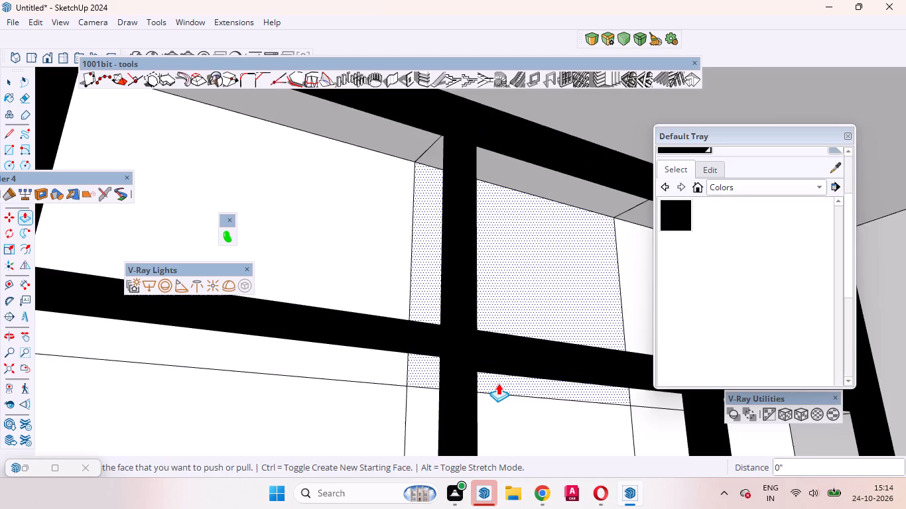
{"action": "scroll", "coordinate": [499, 383], "scroll_direction": "up", "scroll_amount": 4}
{"action": "double_click", "coordinate": [496, 357]}
{"action": "scroll", "coordinate": [317, 342], "scroll_direction": "down", "scroll_amount": 8}
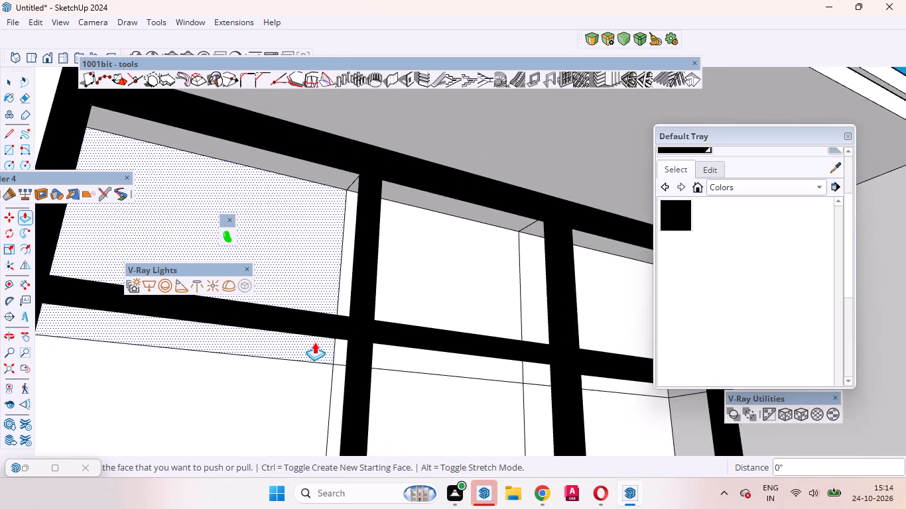
{"action": "scroll", "coordinate": [314, 342], "scroll_direction": "down", "scroll_amount": 3}
{"action": "scroll", "coordinate": [499, 380], "scroll_direction": "up", "scroll_amount": 3}
{"action": "double_click", "coordinate": [501, 377]}
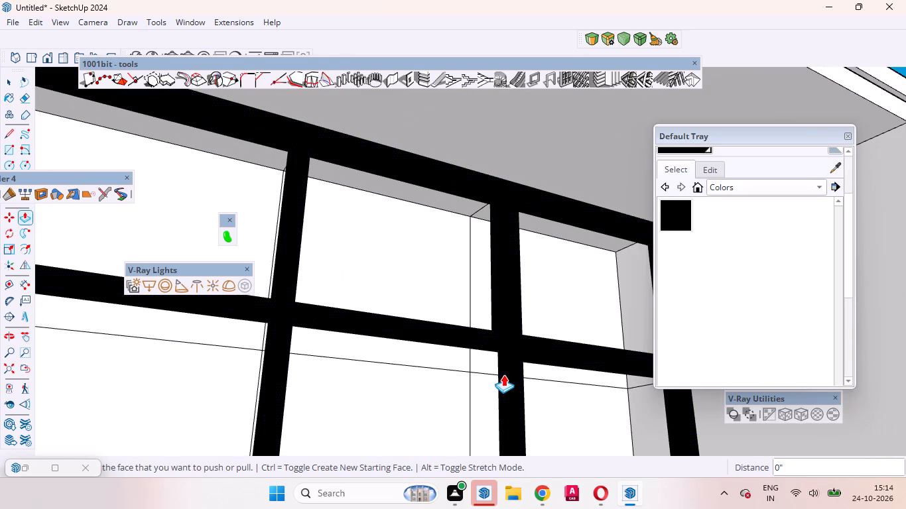
{"action": "double_click", "coordinate": [543, 361]}
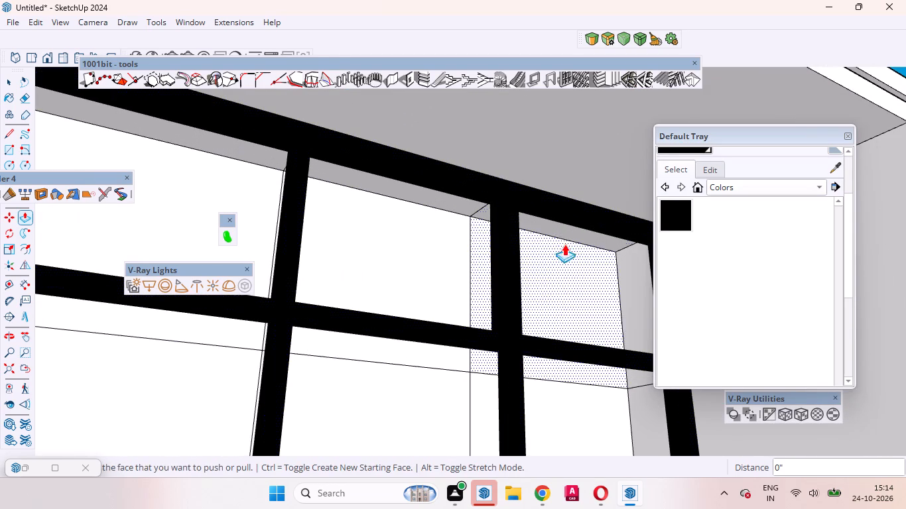
Push the top frame's underside in 1" over the right and middle bays, and the right mullion's left side above the transom.
{"action": "double_click", "coordinate": [543, 216]}
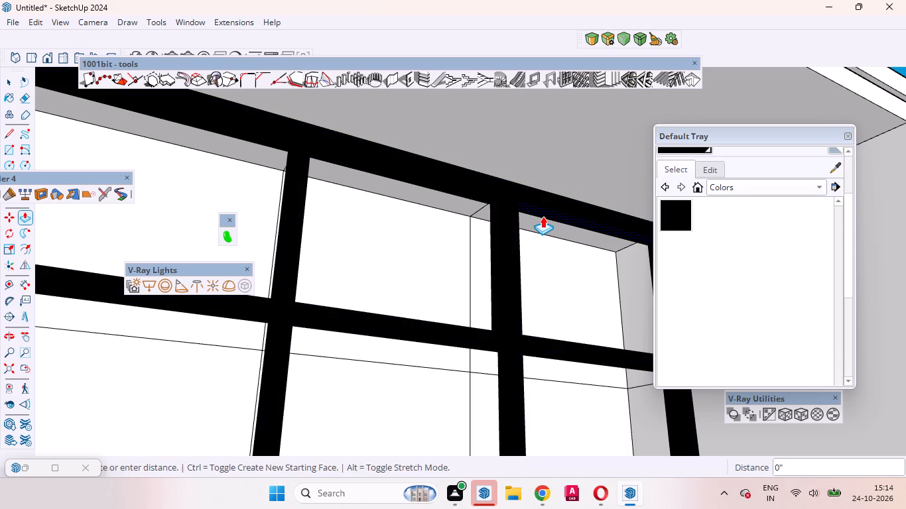
{"action": "double_click", "coordinate": [469, 192]}
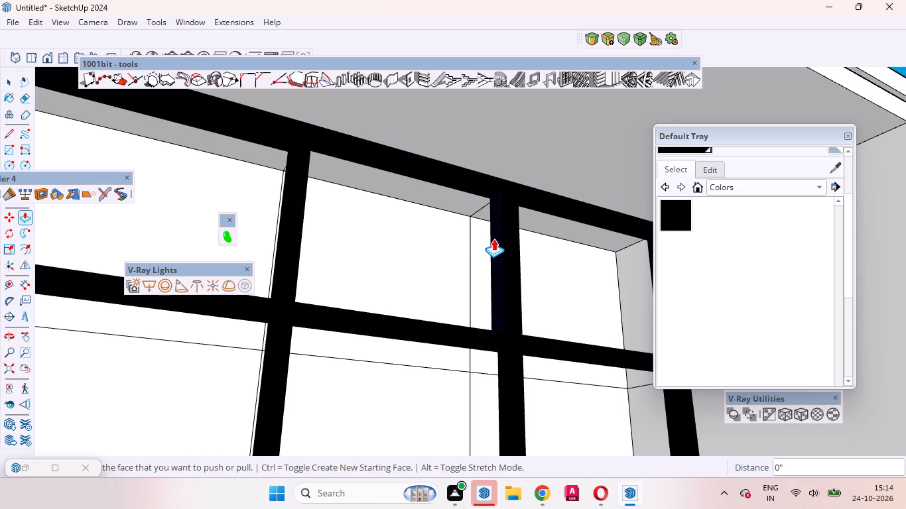
{"action": "double_click", "coordinate": [493, 239]}
Push the inner sides of the window's right and left outer frame members in 1", above and below the transom.
{"action": "scroll", "coordinate": [428, 273], "scroll_direction": "down", "scroll_amount": 4}
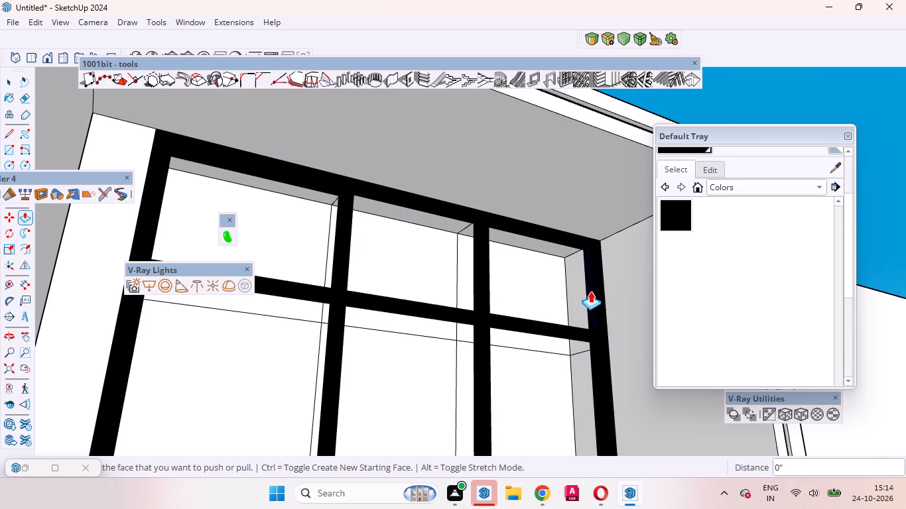
{"action": "double_click", "coordinate": [590, 291]}
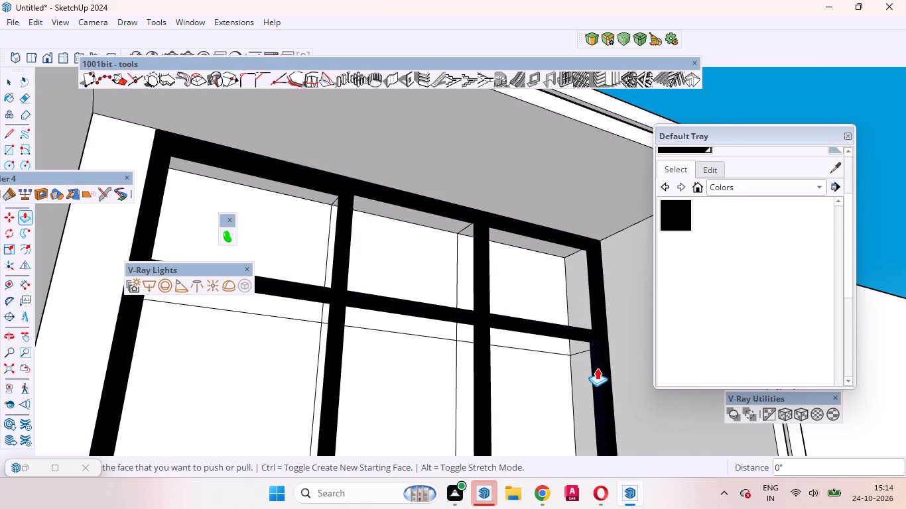
{"action": "double_click", "coordinate": [597, 368]}
{"action": "scroll", "coordinate": [595, 331], "scroll_direction": "down", "scroll_amount": 4}
{"action": "middle_click_drag", "start_coordinate": [452, 315], "coordinate": [424, 341]}
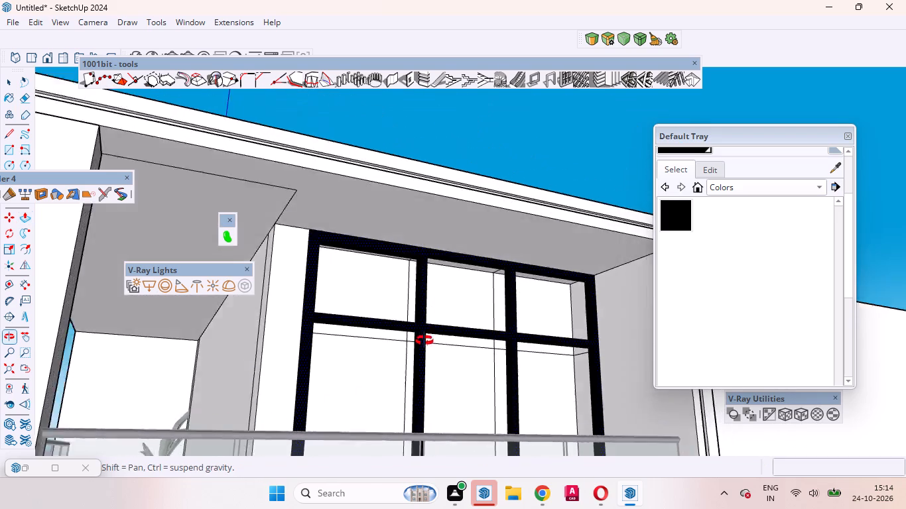
{"action": "middle_click_drag", "start_coordinate": [424, 341], "coordinate": [371, 370]}
{"action": "scroll", "coordinate": [512, 276], "scroll_direction": "down", "scroll_amount": 7}
{"action": "middle_click_drag", "start_coordinate": [513, 338], "coordinate": [487, 392]}
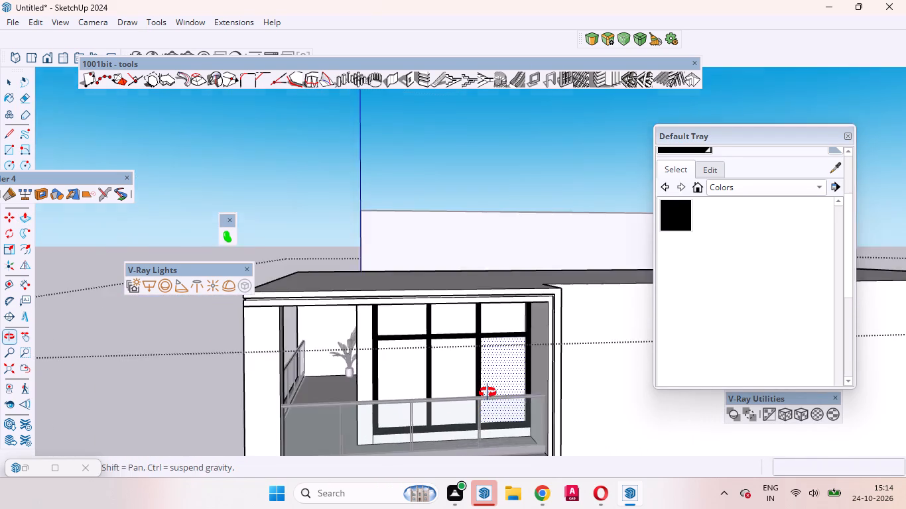
{"action": "middle_click_drag", "start_coordinate": [487, 392], "coordinate": [414, 400]}
{"action": "scroll", "coordinate": [330, 349], "scroll_direction": "up", "scroll_amount": 20}
{"action": "middle_click_drag", "start_coordinate": [344, 378], "coordinate": [330, 374]}
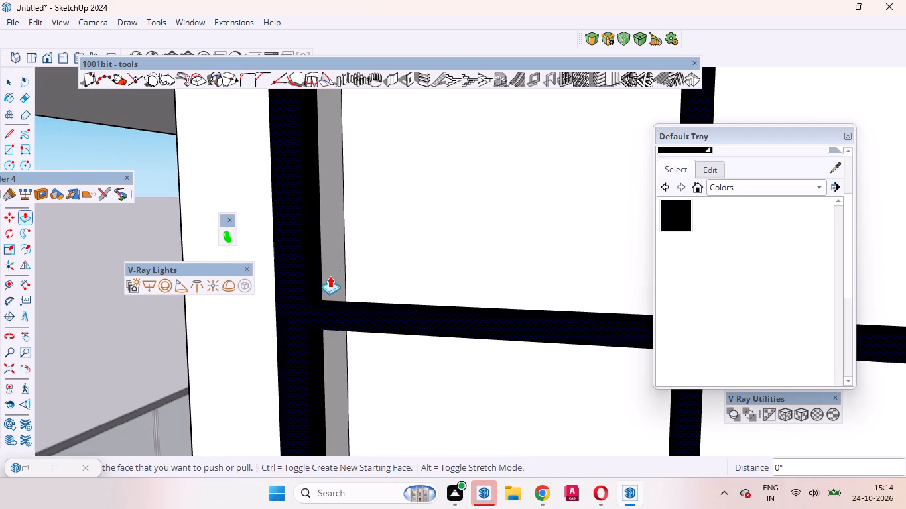
{"action": "double_click", "coordinate": [317, 217]}
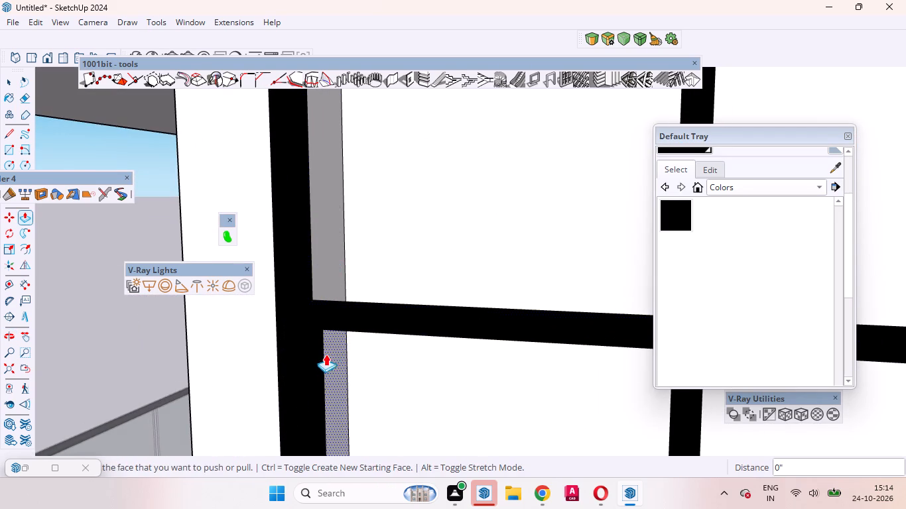
{"action": "double_click", "coordinate": [320, 353]}
Push the top frame's underside in 1" over the window's left bay.
{"action": "scroll", "coordinate": [444, 255], "scroll_direction": "down", "scroll_amount": 12}
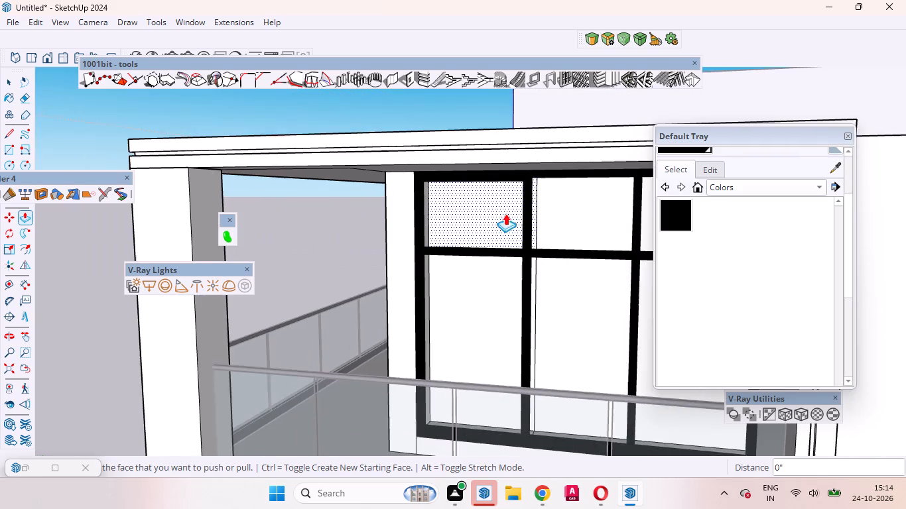
{"action": "scroll", "coordinate": [472, 179], "scroll_direction": "up", "scroll_amount": 4}
{"action": "scroll", "coordinate": [539, 180], "scroll_direction": "up", "scroll_amount": 8}
{"action": "middle_click_drag", "start_coordinate": [541, 194], "coordinate": [543, 149]}
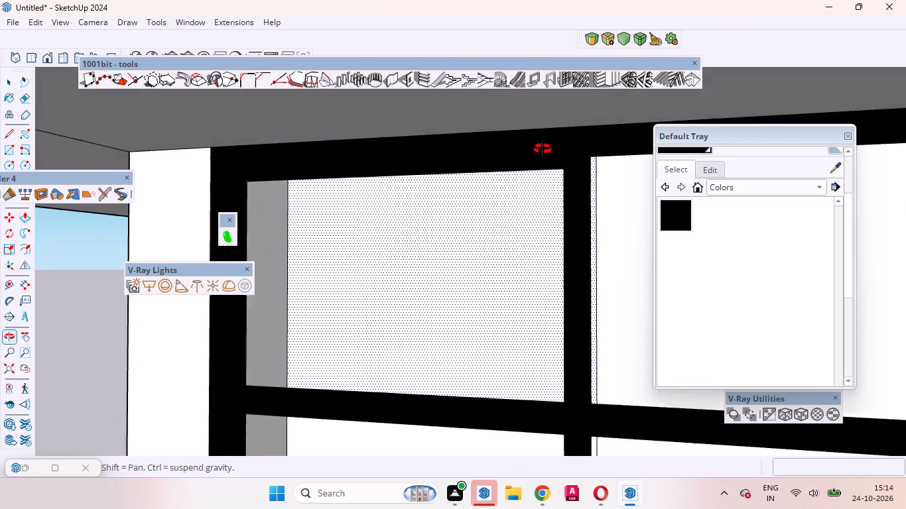
{"action": "middle_click_drag", "start_coordinate": [543, 149], "coordinate": [545, 107]}
{"action": "double_click", "coordinate": [541, 138]}
{"action": "scroll", "coordinate": [543, 162], "scroll_direction": "down", "scroll_amount": 4}
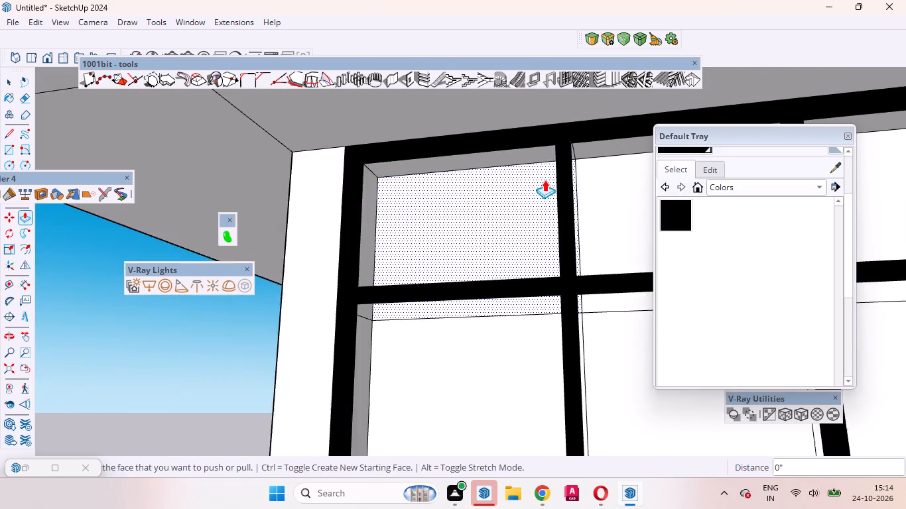
Push the upper face of the window's bottom frame down 1" in all three bays.
{"action": "scroll", "coordinate": [545, 180], "scroll_direction": "down", "scroll_amount": 6}
{"action": "middle_click_drag", "start_coordinate": [545, 233], "coordinate": [543, 376]}
{"action": "scroll", "coordinate": [530, 272], "scroll_direction": "down", "scroll_amount": 10}
{"action": "middle_click_drag", "start_coordinate": [526, 319], "coordinate": [526, 422]}
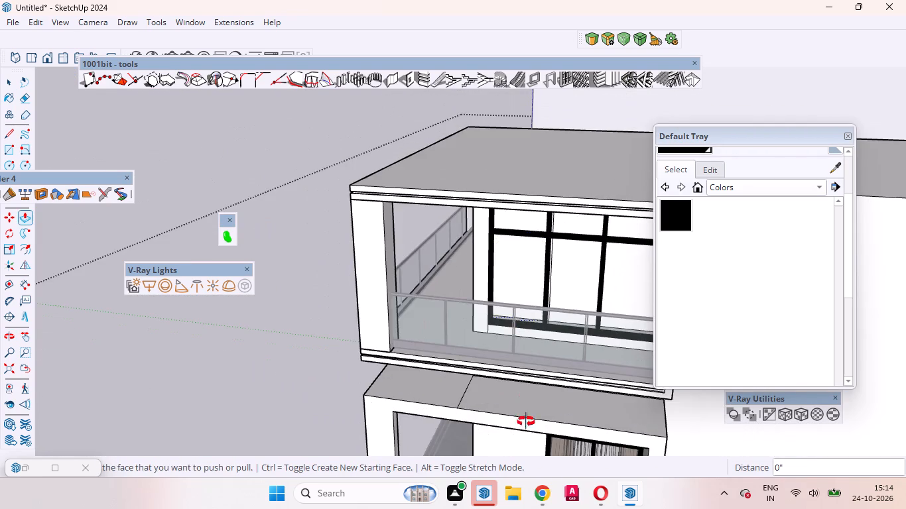
{"action": "middle_click_drag", "start_coordinate": [526, 422], "coordinate": [526, 448]}
{"action": "scroll", "coordinate": [523, 421], "scroll_direction": "up", "scroll_amount": 19}
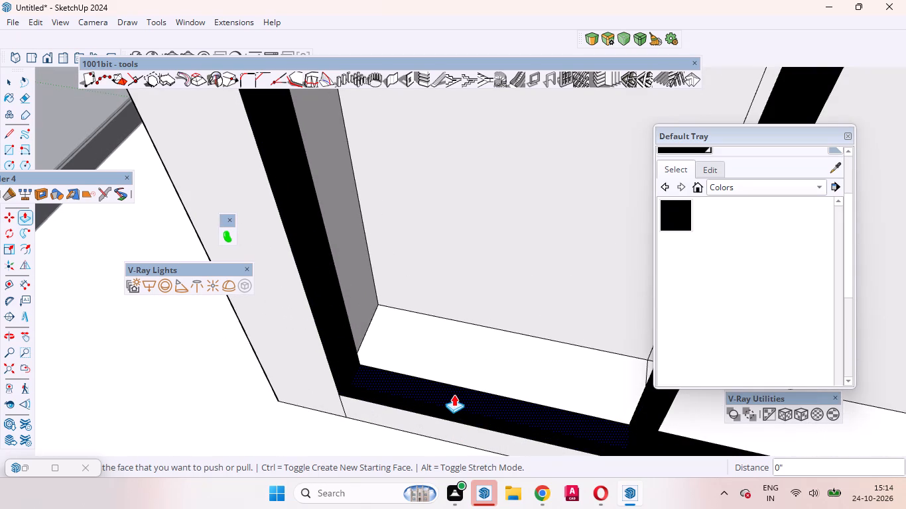
{"action": "double_click", "coordinate": [454, 394]}
{"action": "scroll", "coordinate": [448, 324], "scroll_direction": "down", "scroll_amount": 8}
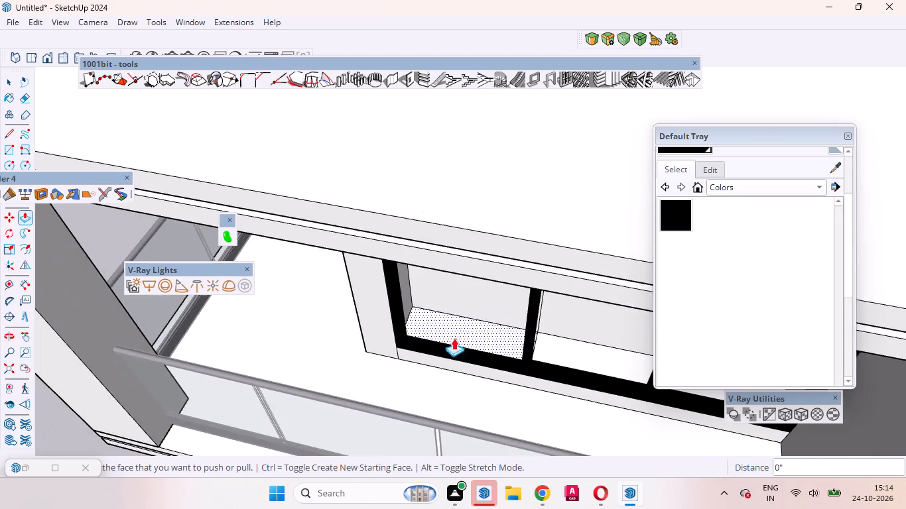
{"action": "scroll", "coordinate": [595, 374], "scroll_direction": "up", "scroll_amount": 5}
{"action": "double_click", "coordinate": [537, 368]}
{"action": "scroll", "coordinate": [395, 344], "scroll_direction": "down", "scroll_amount": 4}
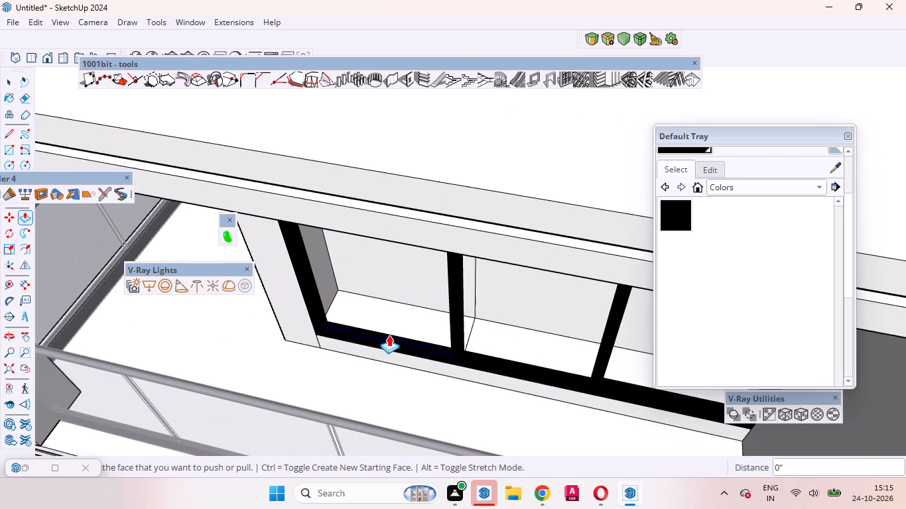
{"action": "double_click", "coordinate": [629, 386]}
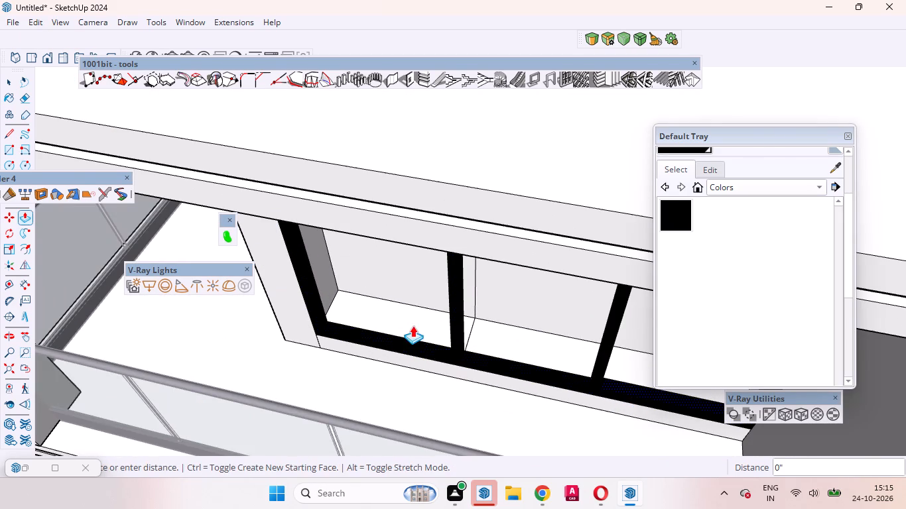
Close the group containing the window so the whole house model is out of editing.
{"action": "scroll", "coordinate": [488, 352], "scroll_direction": "down", "scroll_amount": 4}
{"action": "middle_click_drag", "start_coordinate": [480, 392], "coordinate": [564, 308]}
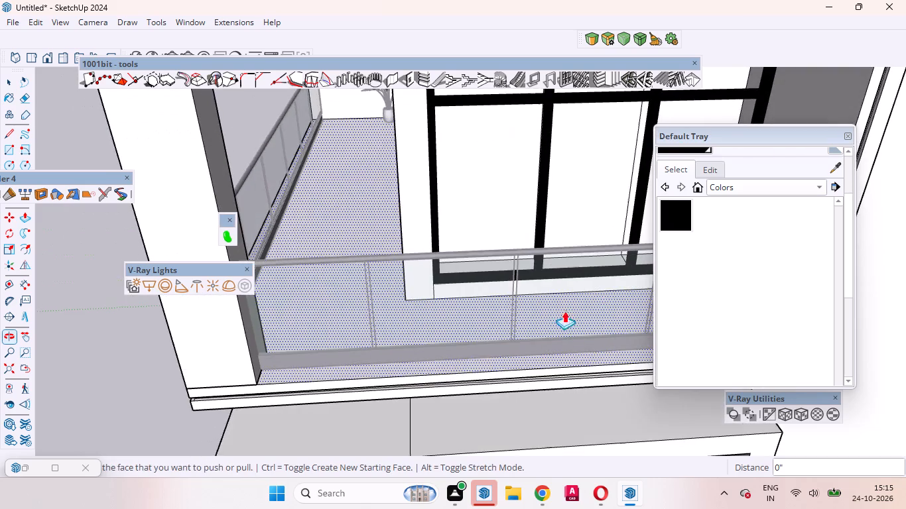
{"action": "scroll", "coordinate": [478, 348], "scroll_direction": "down", "scroll_amount": 14}
{"action": "key", "text": "space"}
{"action": "left_click", "coordinate": [289, 348]}
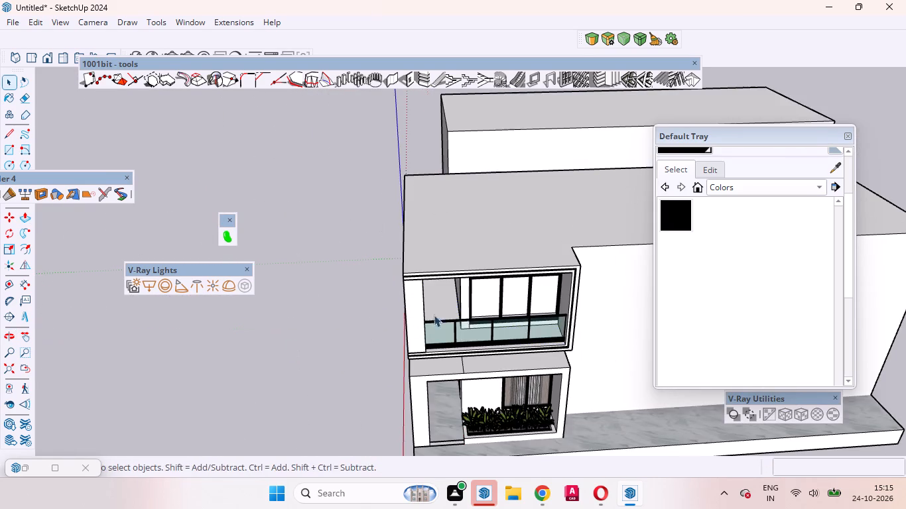
Draw two horizontal lines about 11 5/8" long, extending the transom's lower and upper edges across the white wall strip to its corner edge.
{"action": "middle_click_drag", "start_coordinate": [496, 313], "coordinate": [555, 228]}
{"action": "middle_click_drag", "start_coordinate": [556, 224], "coordinate": [558, 214]}
{"action": "scroll", "coordinate": [563, 167], "scroll_direction": "up", "scroll_amount": 8}
{"action": "middle_click_drag", "start_coordinate": [527, 259], "coordinate": [635, 253]}
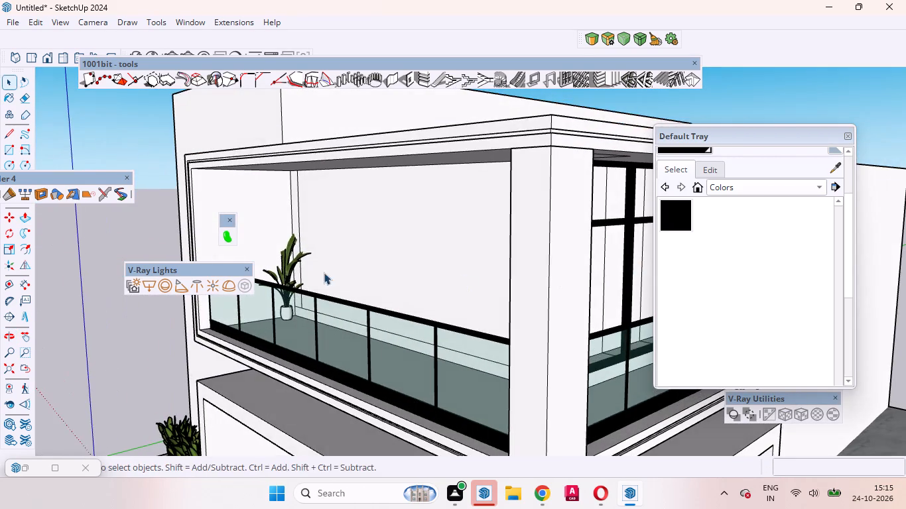
{"action": "scroll", "coordinate": [324, 272], "scroll_direction": "down", "scroll_amount": 5}
{"action": "middle_click_drag", "start_coordinate": [371, 272], "coordinate": [432, 240]}
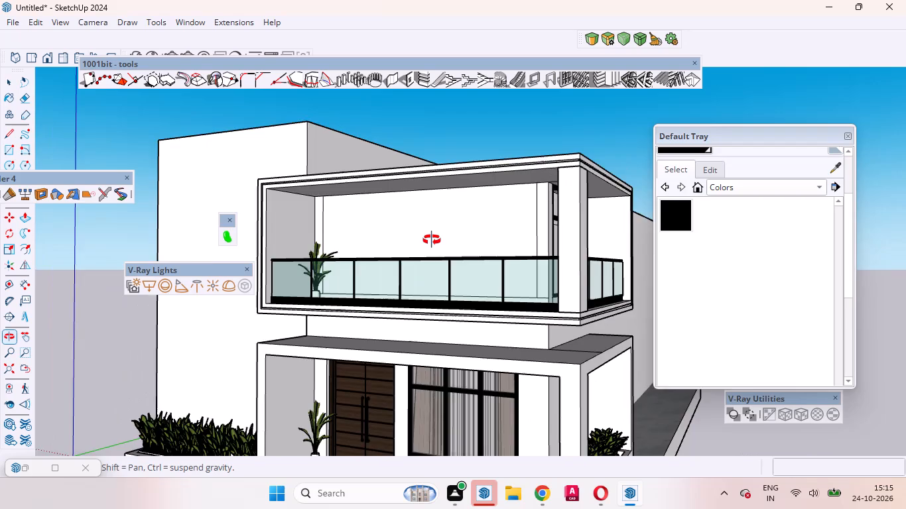
{"action": "middle_click_drag", "start_coordinate": [432, 240], "coordinate": [334, 225]}
{"action": "scroll", "coordinate": [414, 199], "scroll_direction": "up", "scroll_amount": 11}
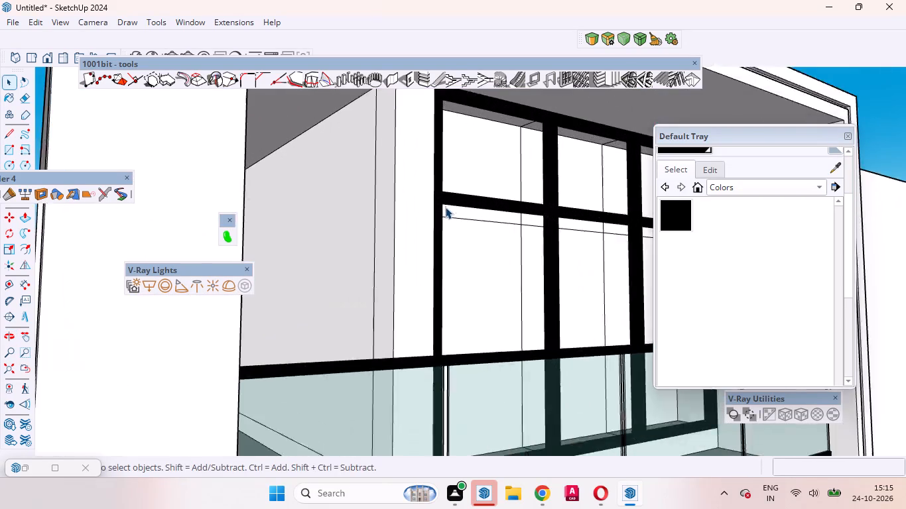
{"action": "scroll", "coordinate": [445, 207], "scroll_direction": "up", "scroll_amount": 5}
{"action": "key", "text": "l"}
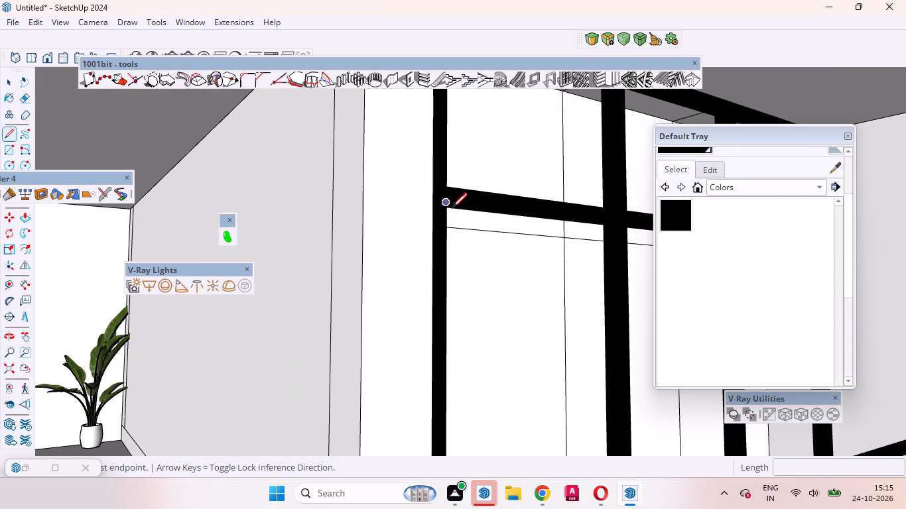
{"action": "scroll", "coordinate": [452, 214], "scroll_direction": "up", "scroll_amount": 4}
{"action": "middle_click_drag", "start_coordinate": [445, 216], "coordinate": [379, 249]}
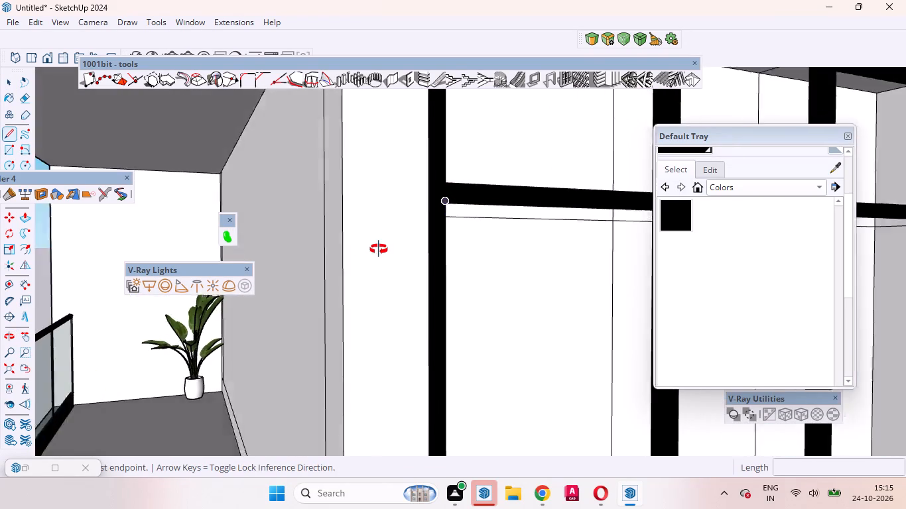
{"action": "middle_click_drag", "start_coordinate": [379, 249], "coordinate": [364, 260]}
{"action": "scroll", "coordinate": [368, 255], "scroll_direction": "up", "scroll_amount": 1}
{"action": "left_click", "coordinate": [450, 196]}
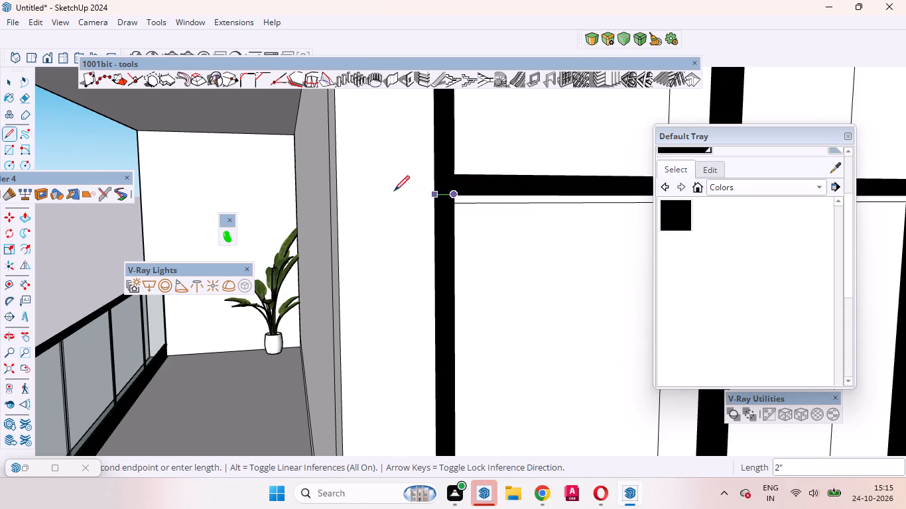
{"action": "left_click", "coordinate": [337, 194]}
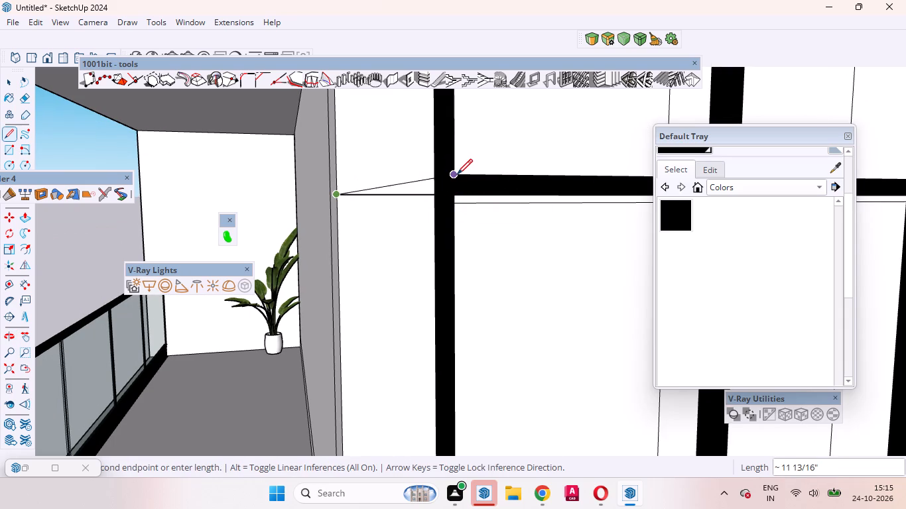
{"action": "key", "text": "space"}
{"action": "key", "text": "l"}
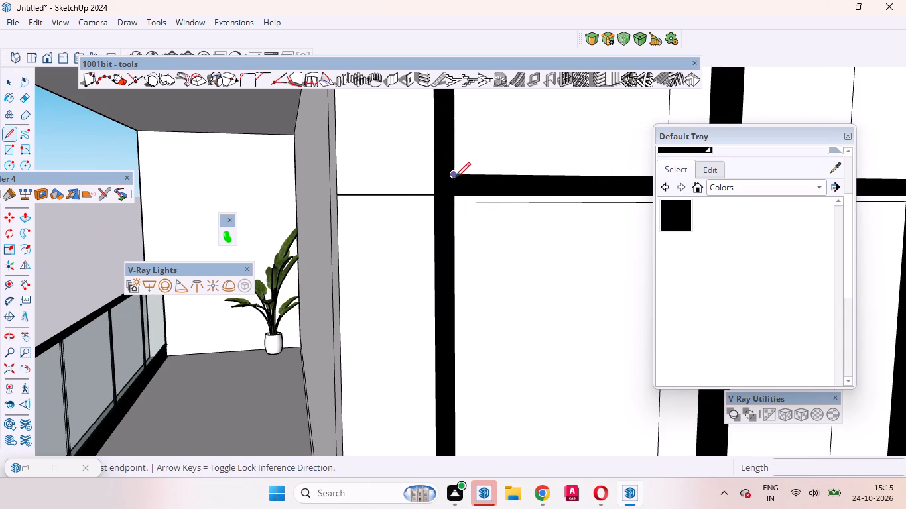
{"action": "left_click", "coordinate": [455, 172]}
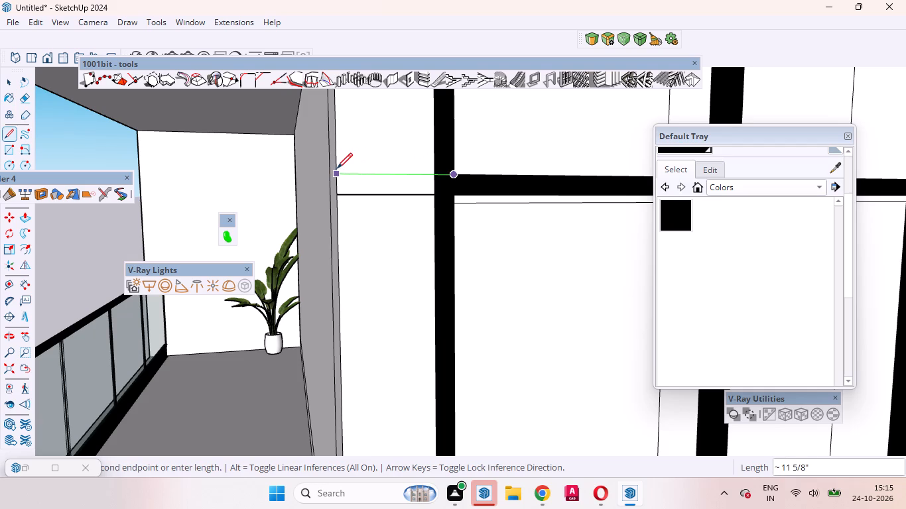
{"action": "left_click", "coordinate": [337, 168]}
Continue both transom extension lines around the corner onto the balcony's front wall, drawing two 9" horizontal lines across its border strip.
{"action": "middle_click_drag", "start_coordinate": [314, 193], "coordinate": [534, 215]}
{"action": "scroll", "coordinate": [441, 258], "scroll_direction": "down", "scroll_amount": 19}
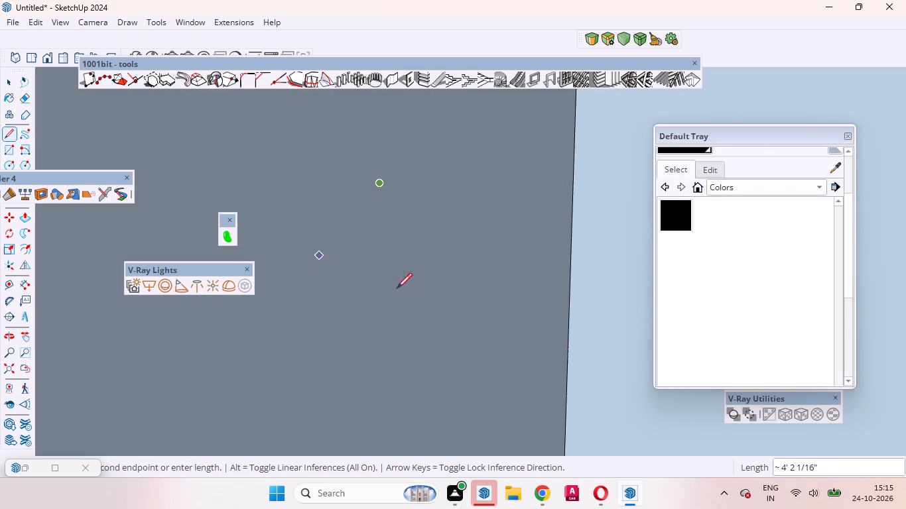
{"action": "scroll", "coordinate": [397, 288], "scroll_direction": "down", "scroll_amount": 7}
{"action": "left_click", "coordinate": [42, 60]}
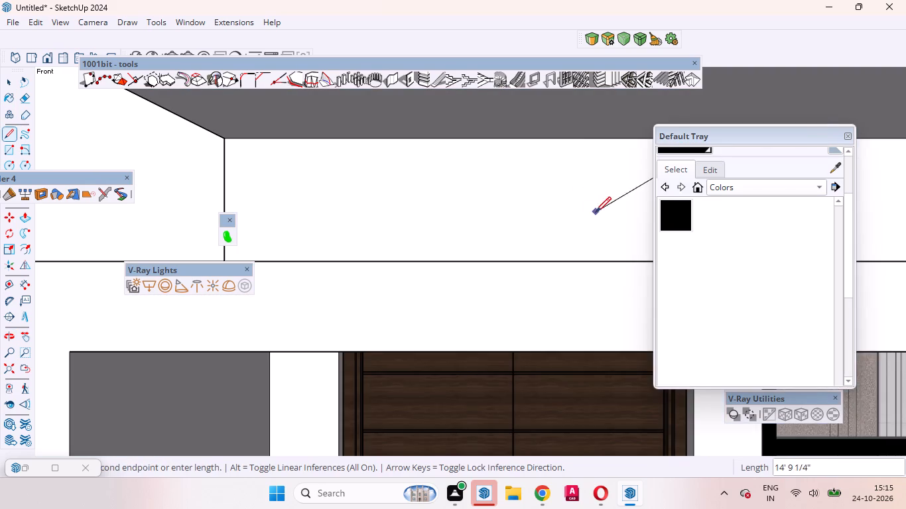
{"action": "scroll", "coordinate": [595, 218], "scroll_direction": "down", "scroll_amount": 20}
{"action": "scroll", "coordinate": [595, 218], "scroll_direction": "down", "scroll_amount": 8}
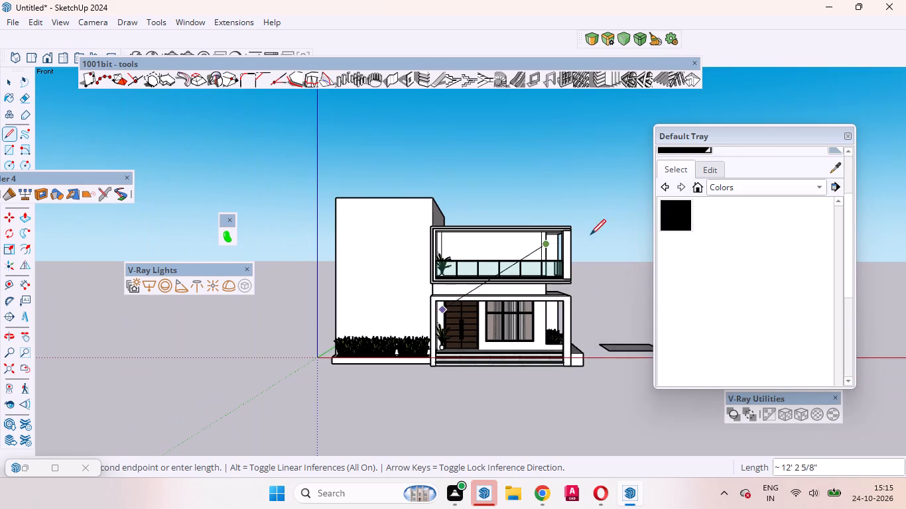
{"action": "scroll", "coordinate": [586, 219], "scroll_direction": "up", "scroll_amount": 9}
{"action": "scroll", "coordinate": [545, 254], "scroll_direction": "down", "scroll_amount": 1}
{"action": "scroll", "coordinate": [545, 254], "scroll_direction": "up", "scroll_amount": 20}
{"action": "scroll", "coordinate": [545, 254], "scroll_direction": "up", "scroll_amount": 1}
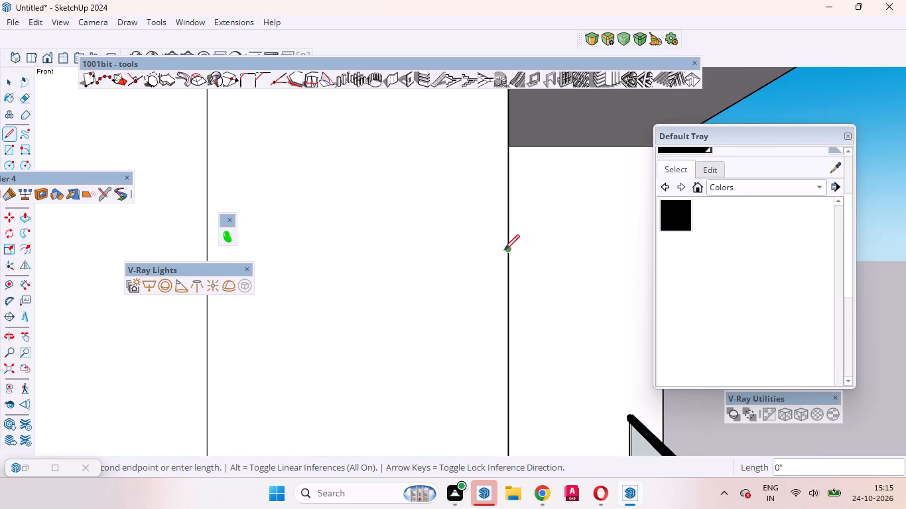
{"action": "scroll", "coordinate": [515, 235], "scroll_direction": "down", "scroll_amount": 13}
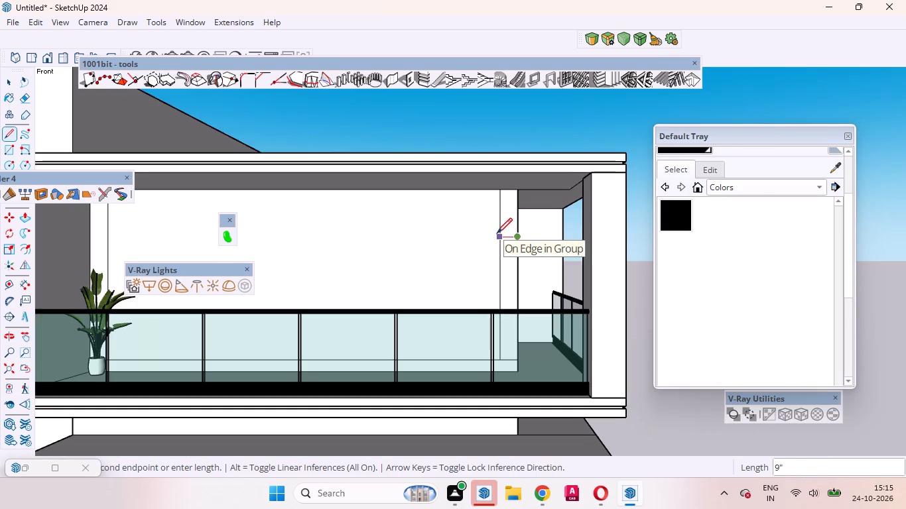
{"action": "left_click", "coordinate": [499, 235]}
{"action": "scroll", "coordinate": [523, 235], "scroll_direction": "up", "scroll_amount": 8}
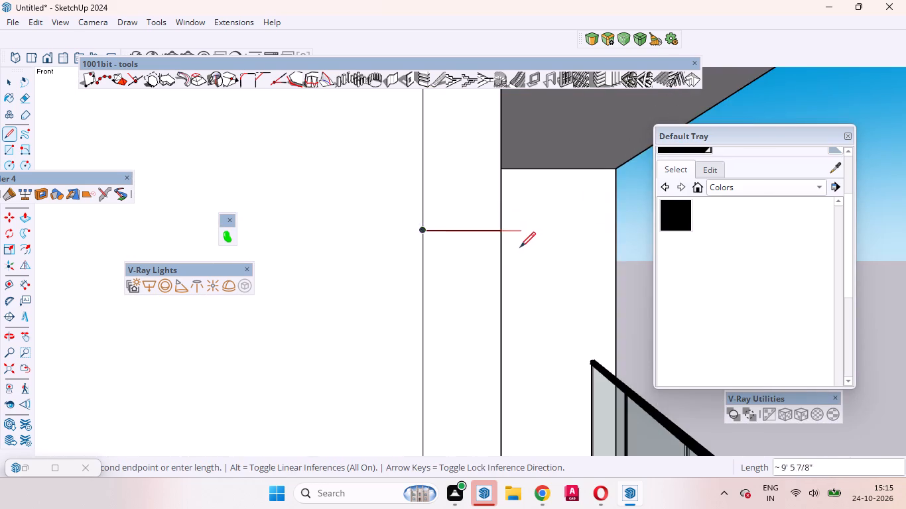
{"action": "middle_click_drag", "start_coordinate": [512, 252], "coordinate": [444, 272]}
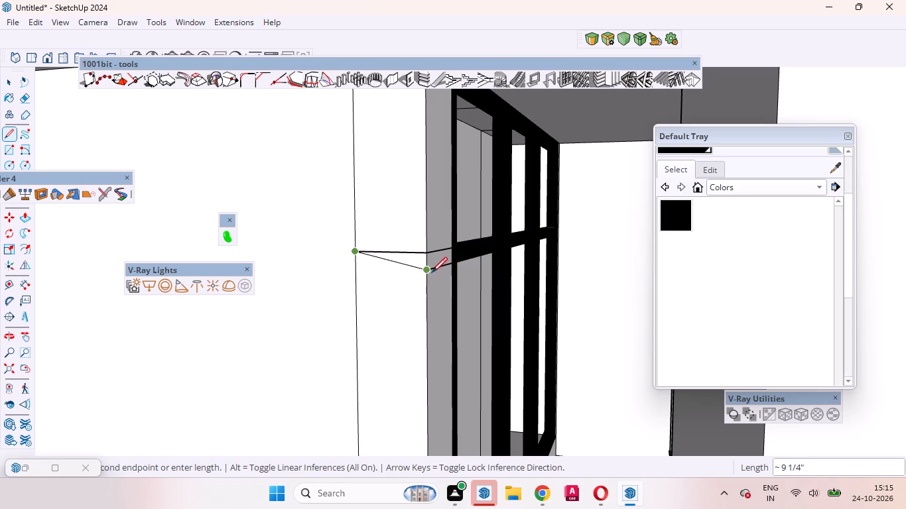
{"action": "key", "text": "space"}
{"action": "key", "text": "l"}
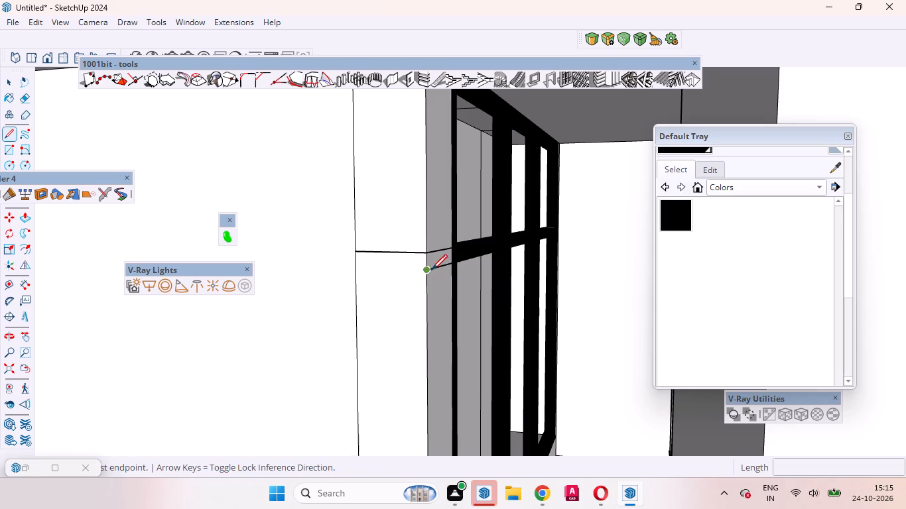
{"action": "left_click", "coordinate": [428, 270]}
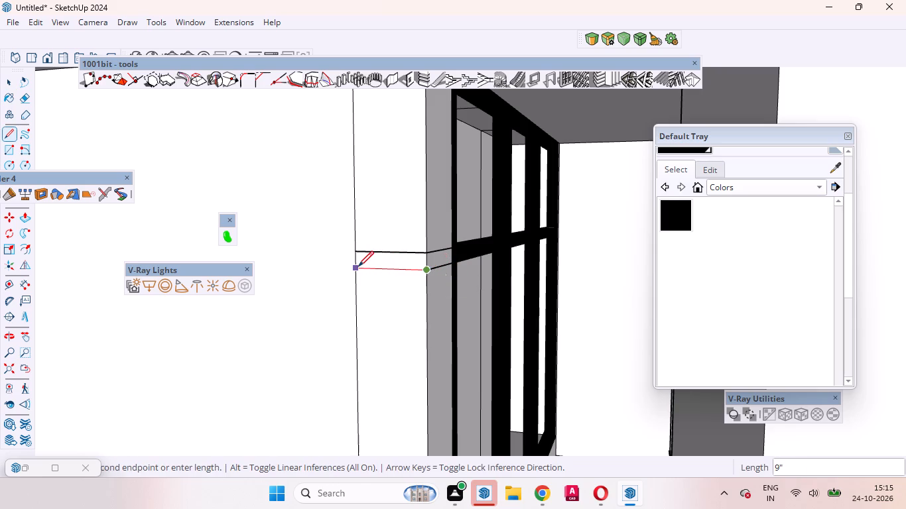
{"action": "left_click", "coordinate": [358, 266]}
{"action": "key", "text": "space"}
Place two horizontal guides across the balcony's front wall, measured from its top edge down to the two 9" lines.
{"action": "scroll", "coordinate": [549, 271], "scroll_direction": "down", "scroll_amount": 9}
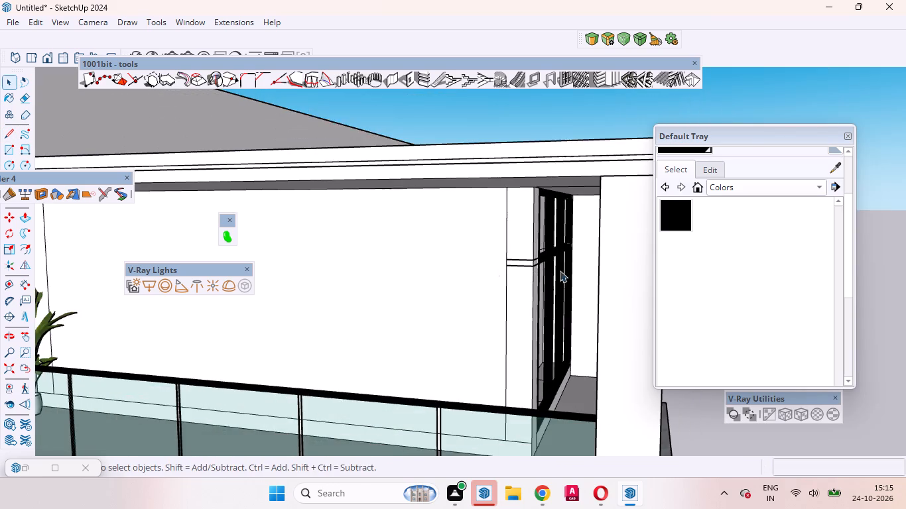
{"action": "middle_click_drag", "start_coordinate": [444, 261], "coordinate": [509, 249]}
{"action": "middle_click", "coordinate": [509, 249]}
{"action": "scroll", "coordinate": [509, 249], "scroll_direction": "up", "scroll_amount": 1}
{"action": "key", "text": "t"}
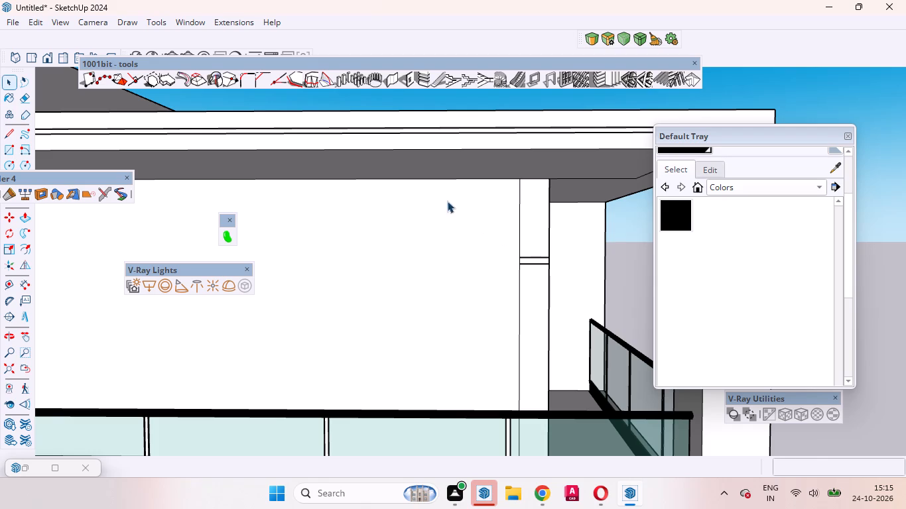
{"action": "left_click", "coordinate": [438, 182]}
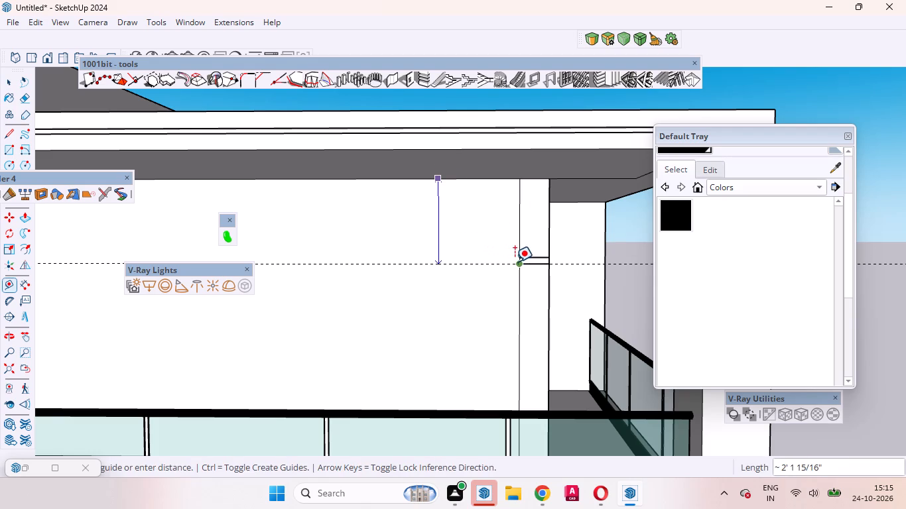
{"action": "left_click", "coordinate": [515, 263]}
{"action": "left_click", "coordinate": [480, 178]}
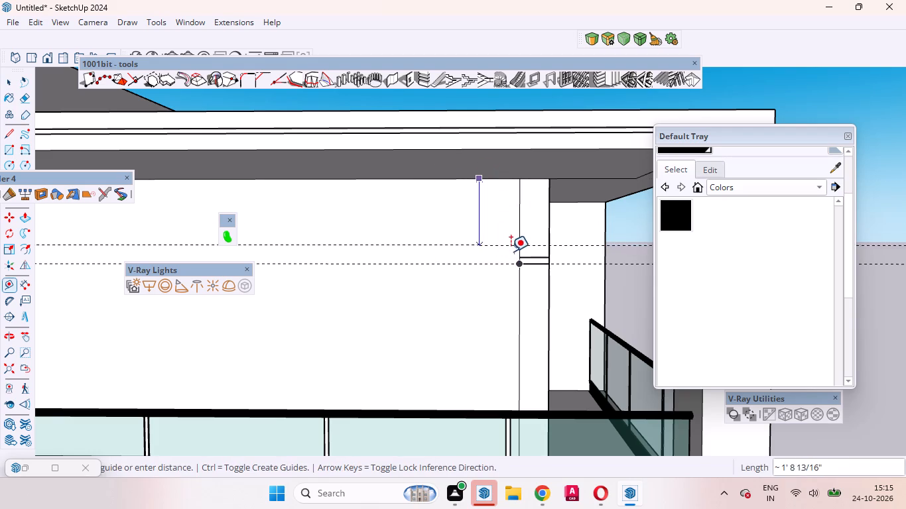
{"action": "left_click", "coordinate": [515, 256]}
{"action": "key", "text": "space"}
Open the house group for editing and select the large panel face inside the border of the balcony's front wall.
{"action": "left_click", "coordinate": [440, 231]}
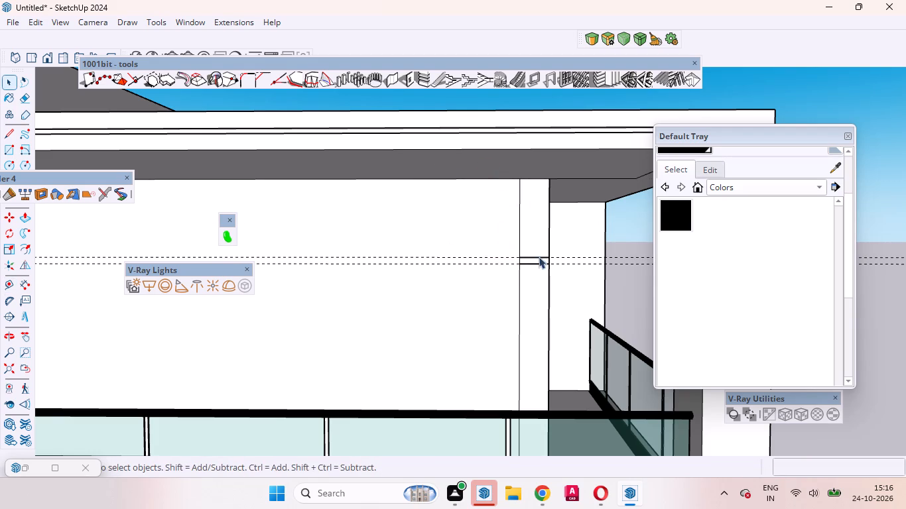
{"action": "scroll", "coordinate": [539, 258], "scroll_direction": "down", "scroll_amount": 5}
{"action": "scroll", "coordinate": [432, 282], "scroll_direction": "down", "scroll_amount": 1}
{"action": "scroll", "coordinate": [510, 305], "scroll_direction": "down", "scroll_amount": 6}
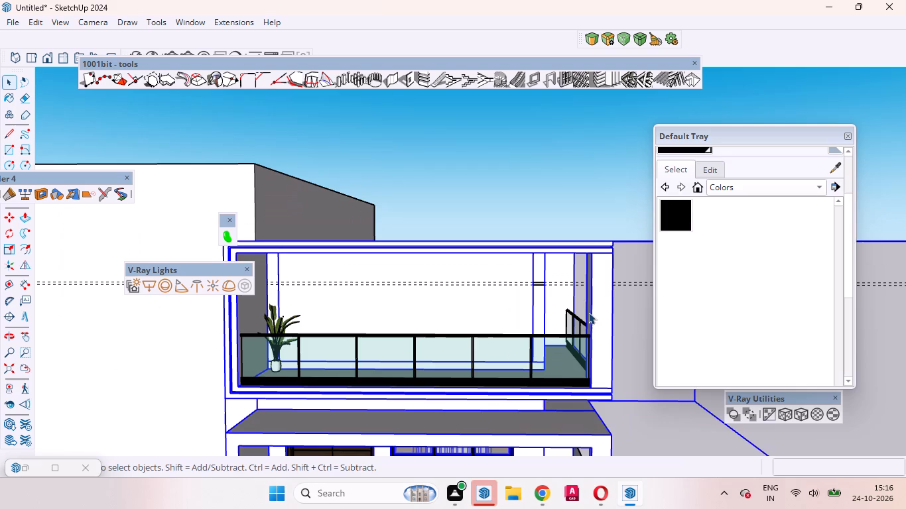
{"action": "scroll", "coordinate": [549, 280], "scroll_direction": "up", "scroll_amount": 8}
{"action": "double_click", "coordinate": [452, 341]}
{"action": "left_click", "coordinate": [455, 332]}
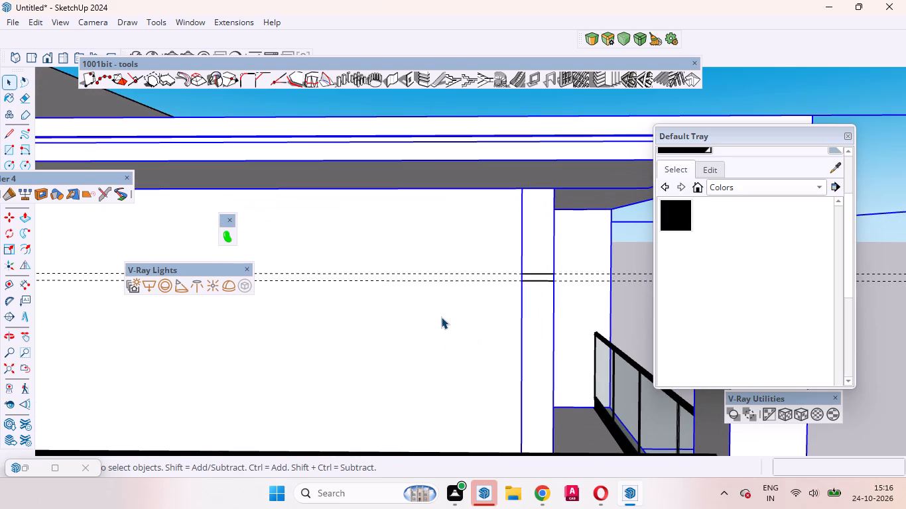
{"action": "double_click", "coordinate": [441, 317]}
{"action": "left_click", "coordinate": [474, 298]}
Examine the balcony's front wall panel, its border strips and the two guides from several angles and distances.
{"action": "middle_click_drag", "start_coordinate": [511, 311], "coordinate": [363, 317]}
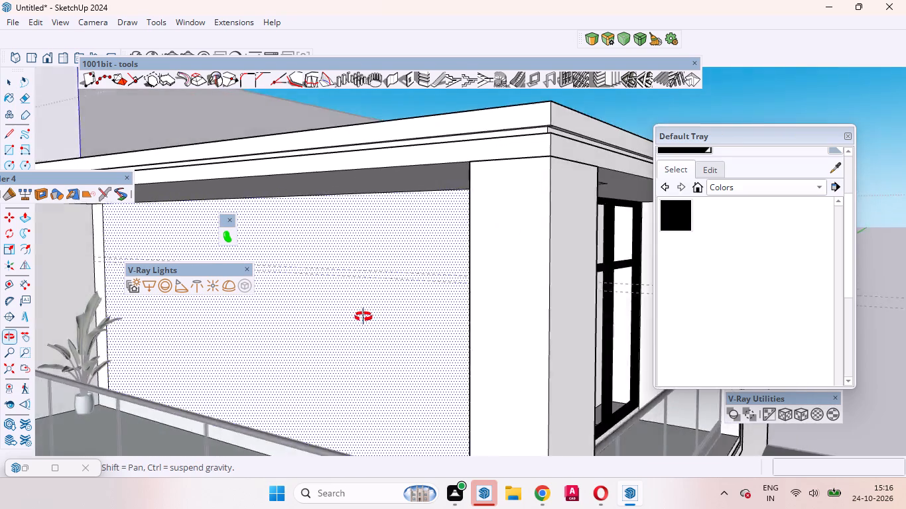
{"action": "middle_click_drag", "start_coordinate": [363, 317], "coordinate": [483, 325]}
{"action": "scroll", "coordinate": [485, 325], "scroll_direction": "down", "scroll_amount": 14}
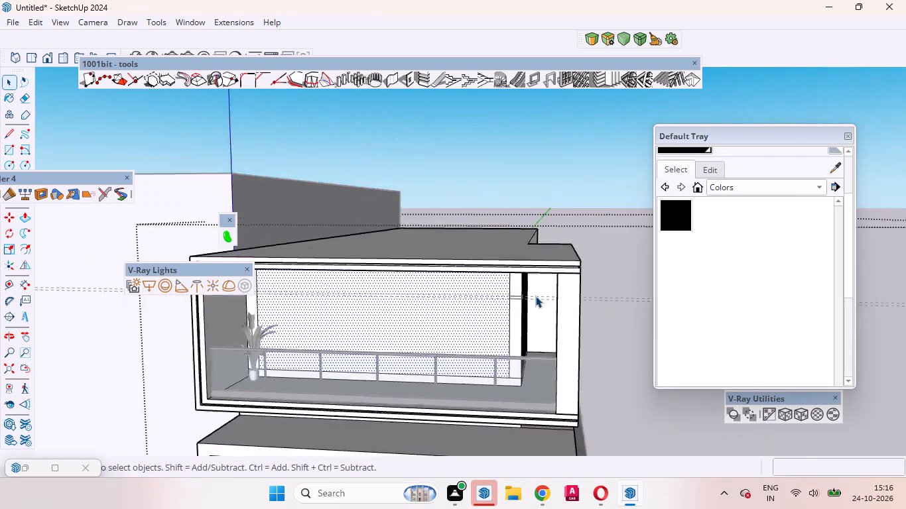
{"action": "scroll", "coordinate": [535, 296], "scroll_direction": "down", "scroll_amount": 2}
{"action": "scroll", "coordinate": [409, 335], "scroll_direction": "up", "scroll_amount": 5}
{"action": "scroll", "coordinate": [428, 282], "scroll_direction": "up", "scroll_amount": 4}
{"action": "scroll", "coordinate": [574, 297], "scroll_direction": "down", "scroll_amount": 4}
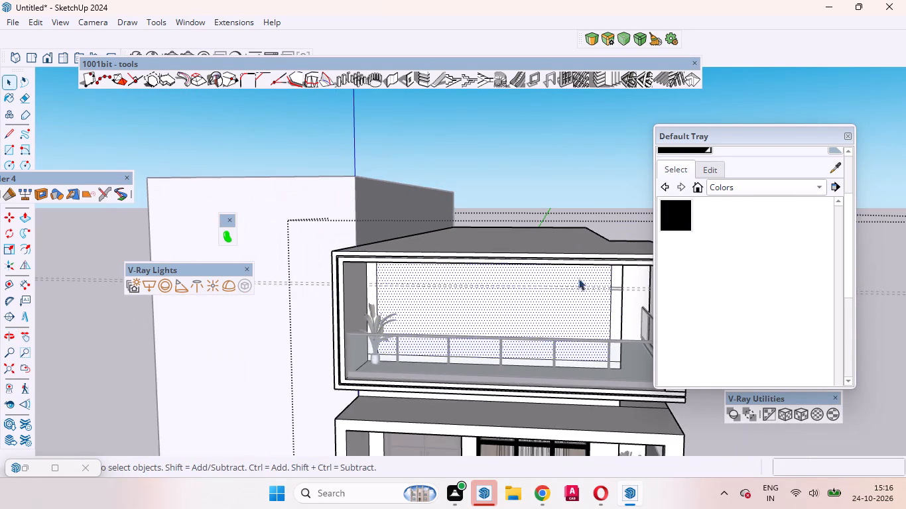
{"action": "scroll", "coordinate": [564, 262], "scroll_direction": "down", "scroll_amount": 4}
{"action": "scroll", "coordinate": [558, 325], "scroll_direction": "down", "scroll_amount": 4}
{"action": "scroll", "coordinate": [456, 286], "scroll_direction": "up", "scroll_amount": 13}
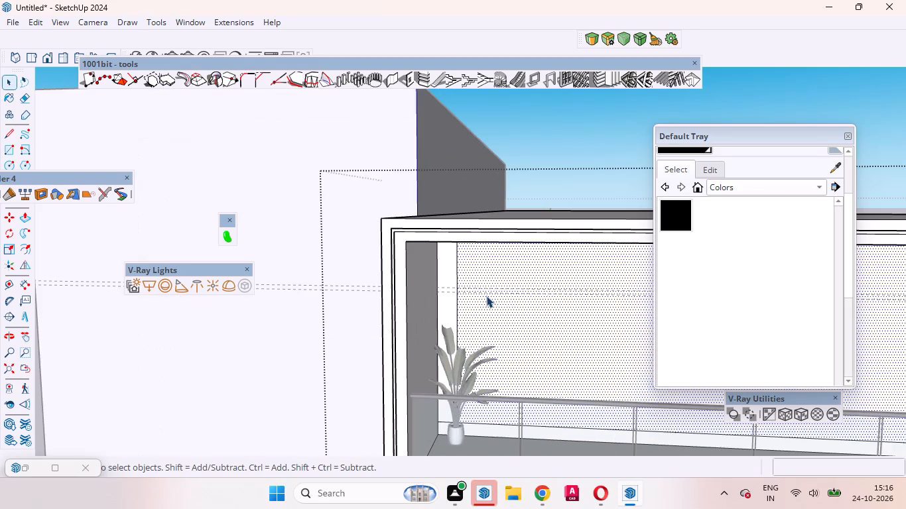
{"action": "scroll", "coordinate": [498, 274], "scroll_direction": "down", "scroll_amount": 9}
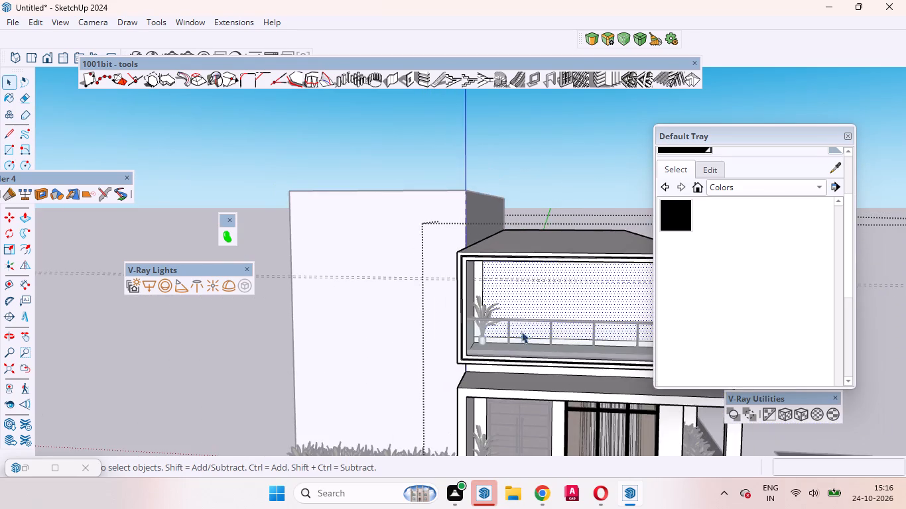
{"action": "scroll", "coordinate": [521, 331], "scroll_direction": "down", "scroll_amount": 4}
{"action": "scroll", "coordinate": [503, 366], "scroll_direction": "up", "scroll_amount": 3}
{"action": "scroll", "coordinate": [500, 256], "scroll_direction": "down", "scroll_amount": 4}
{"action": "scroll", "coordinate": [509, 306], "scroll_direction": "up", "scroll_amount": 2}
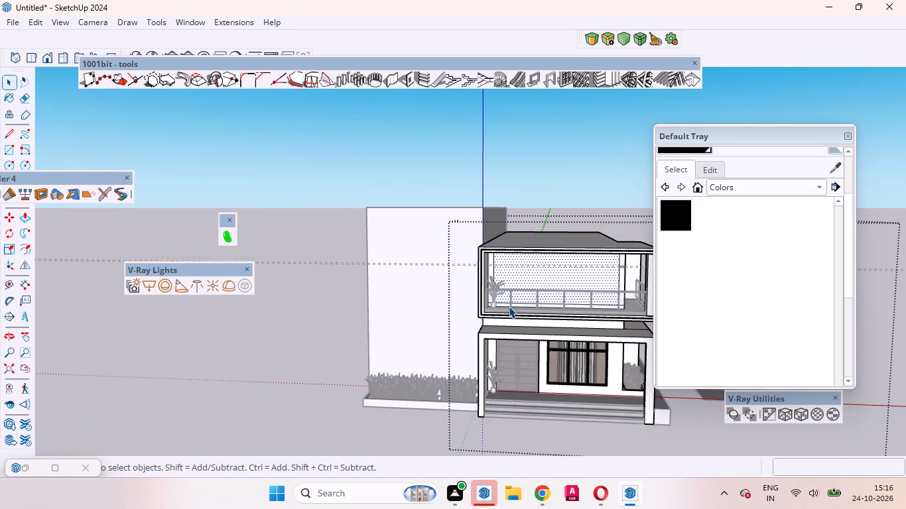
{"action": "scroll", "coordinate": [509, 306], "scroll_direction": "up", "scroll_amount": 2}
{"action": "scroll", "coordinate": [509, 306], "scroll_direction": "down", "scroll_amount": 5}
{"action": "scroll", "coordinate": [605, 286], "scroll_direction": "up", "scroll_amount": 3}
{"action": "scroll", "coordinate": [503, 282], "scroll_direction": "down", "scroll_amount": 4}
{"action": "middle_click_drag", "start_coordinate": [550, 285], "coordinate": [505, 292]}
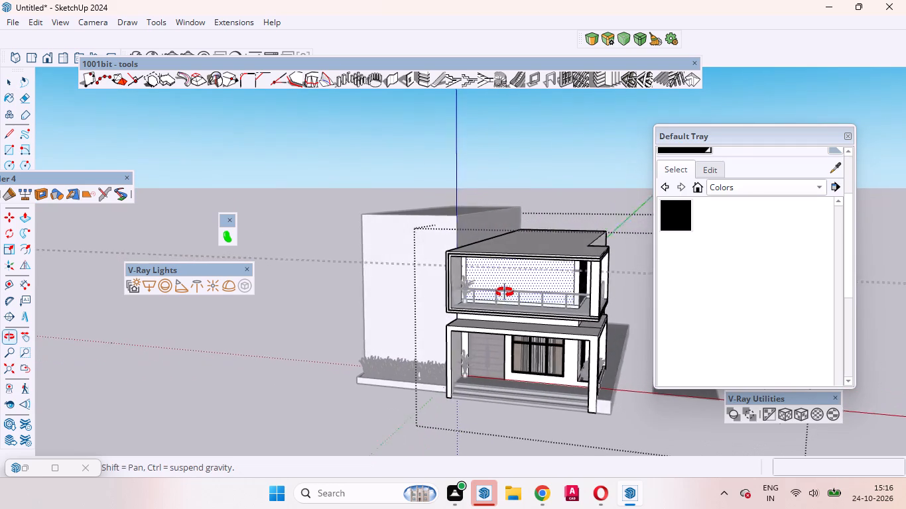
{"action": "middle_click_drag", "start_coordinate": [505, 292], "coordinate": [503, 292]}
{"action": "scroll", "coordinate": [565, 288], "scroll_direction": "up", "scroll_amount": 8}
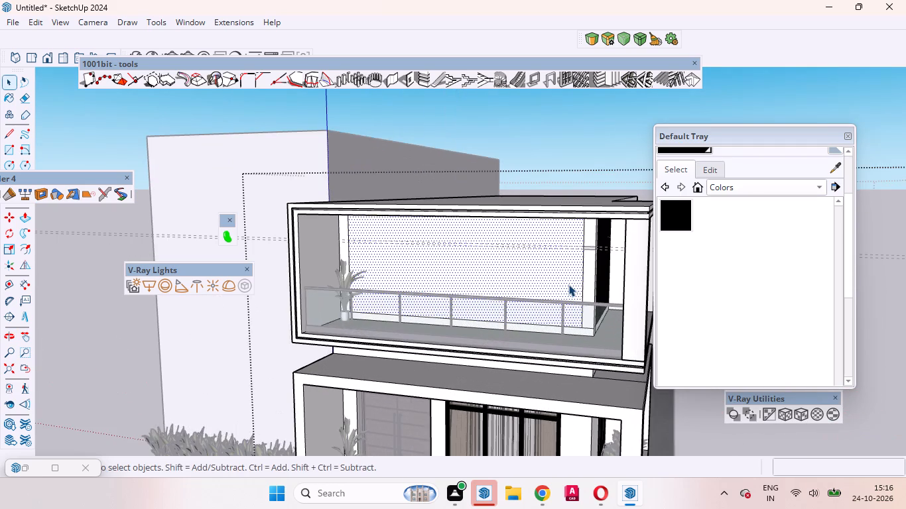
{"action": "scroll", "coordinate": [568, 284], "scroll_direction": "down", "scroll_amount": 4}
{"action": "middle_click_drag", "start_coordinate": [586, 284], "coordinate": [428, 263]}
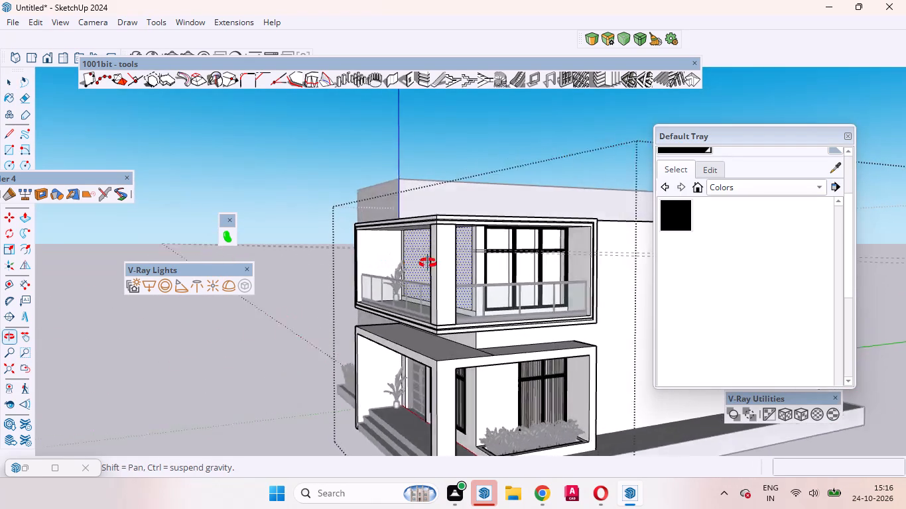
{"action": "middle_click_drag", "start_coordinate": [428, 263], "coordinate": [688, 281]}
{"action": "scroll", "coordinate": [551, 260], "scroll_direction": "up", "scroll_amount": 4}
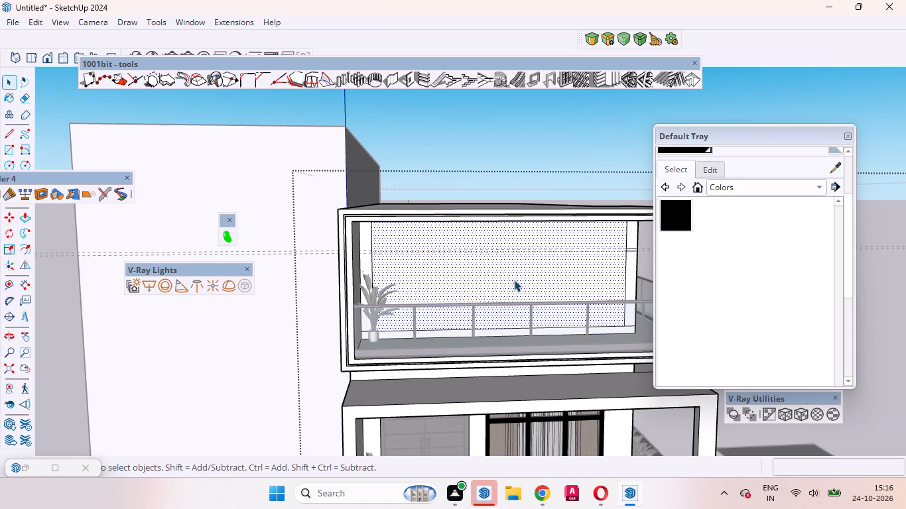
{"action": "scroll", "coordinate": [434, 245], "scroll_direction": "up", "scroll_amount": 5}
{"action": "scroll", "coordinate": [383, 243], "scroll_direction": "down", "scroll_amount": 4}
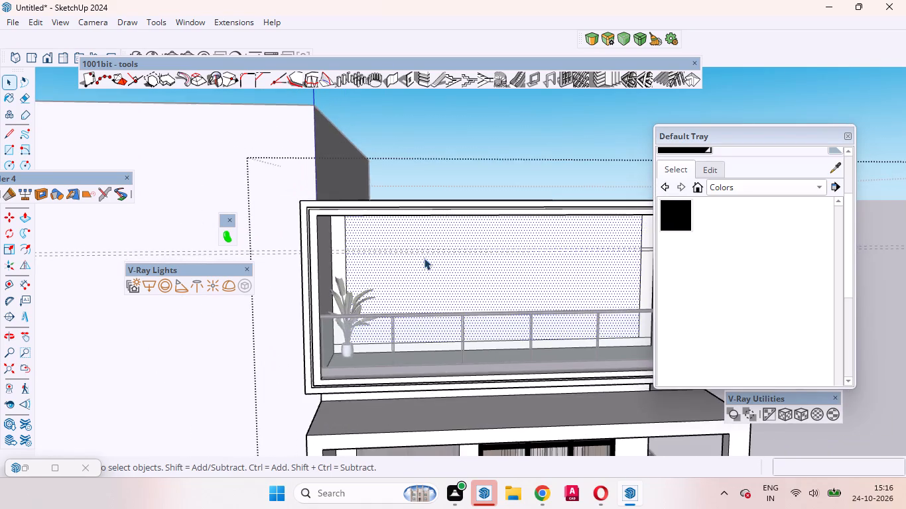
{"action": "middle_click_drag", "start_coordinate": [423, 258], "coordinate": [402, 238]}
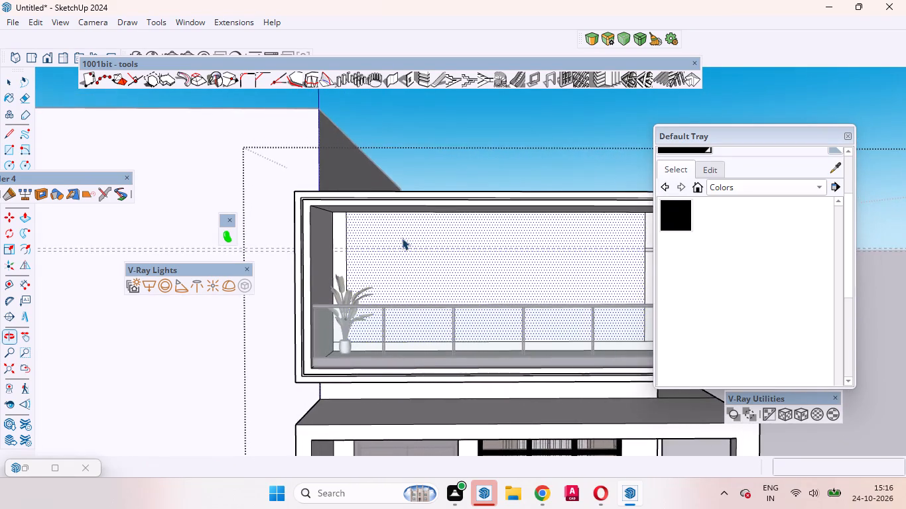
{"action": "scroll", "coordinate": [403, 236], "scroll_direction": "up", "scroll_amount": 1}
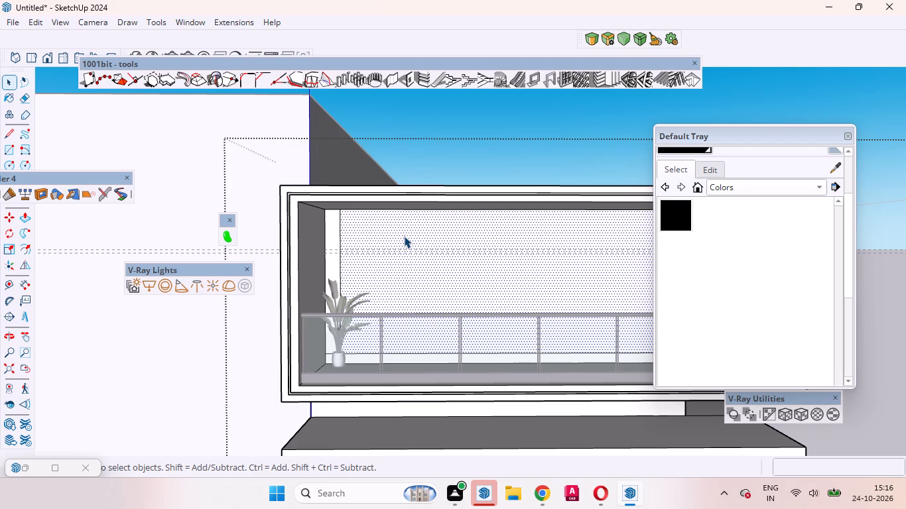
{"action": "scroll", "coordinate": [240, 321], "scroll_direction": "down", "scroll_amount": 3}
{"action": "scroll", "coordinate": [444, 286], "scroll_direction": "up", "scroll_amount": 4}
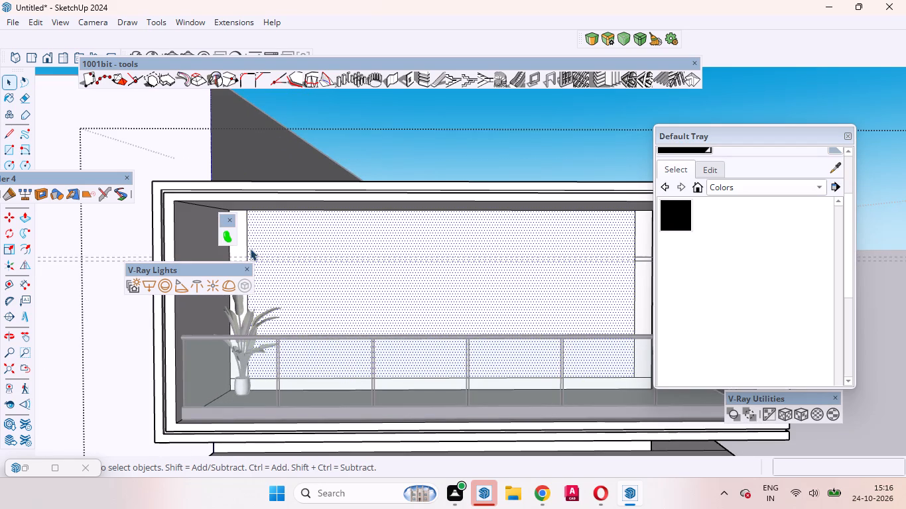
Draw a rectangle 8' 3" wide from the panel's top-edge midpoint to its bottom corner nearest the balcony window, splitting the panel in half.
{"action": "key", "text": "r"}
{"action": "left_click", "coordinate": [444, 213]}
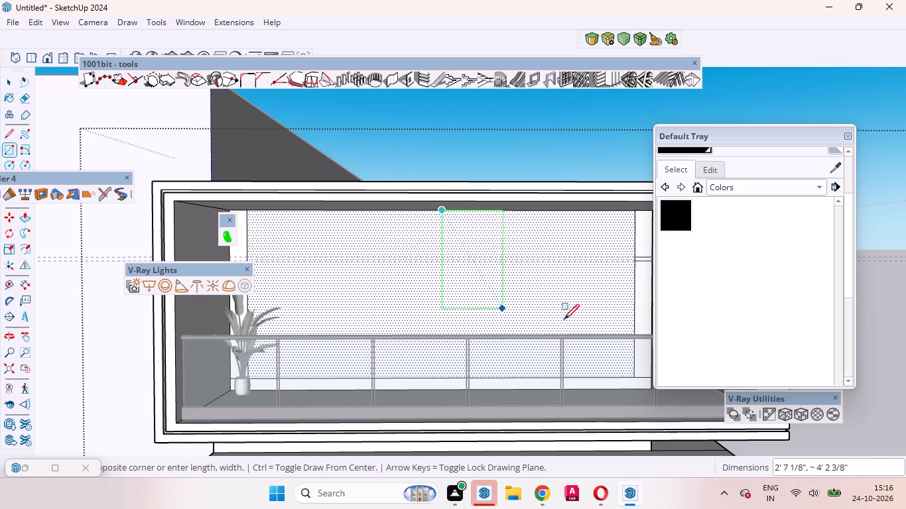
{"action": "middle_click_drag", "start_coordinate": [523, 317], "coordinate": [527, 391]}
{"action": "scroll", "coordinate": [508, 355], "scroll_direction": "down", "scroll_amount": 4}
{"action": "scroll", "coordinate": [451, 314], "scroll_direction": "down", "scroll_amount": 2}
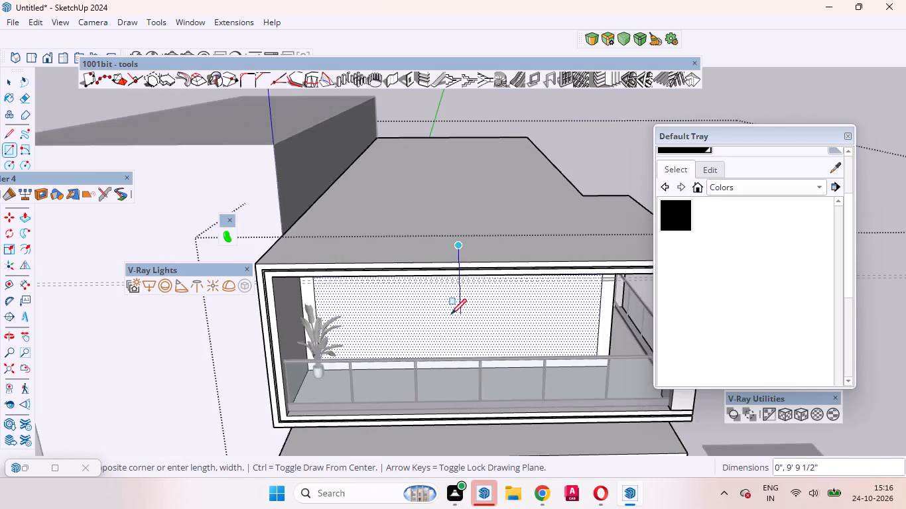
{"action": "scroll", "coordinate": [451, 314], "scroll_direction": "down", "scroll_amount": 3}
{"action": "scroll", "coordinate": [561, 348], "scroll_direction": "up", "scroll_amount": 5}
{"action": "middle_click_drag", "start_coordinate": [552, 348], "coordinate": [551, 406]}
{"action": "scroll", "coordinate": [549, 375], "scroll_direction": "up", "scroll_amount": 4}
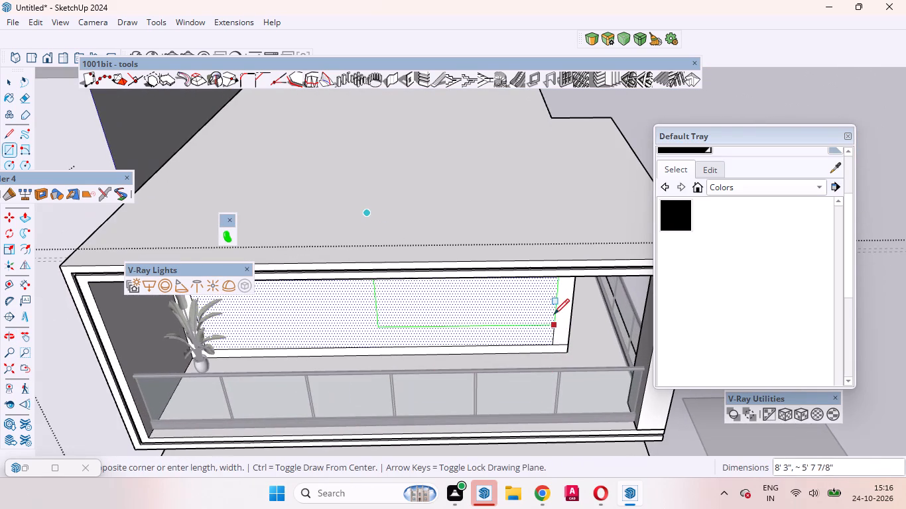
{"action": "left_click", "coordinate": [549, 346]}
{"action": "key", "text": "space"}
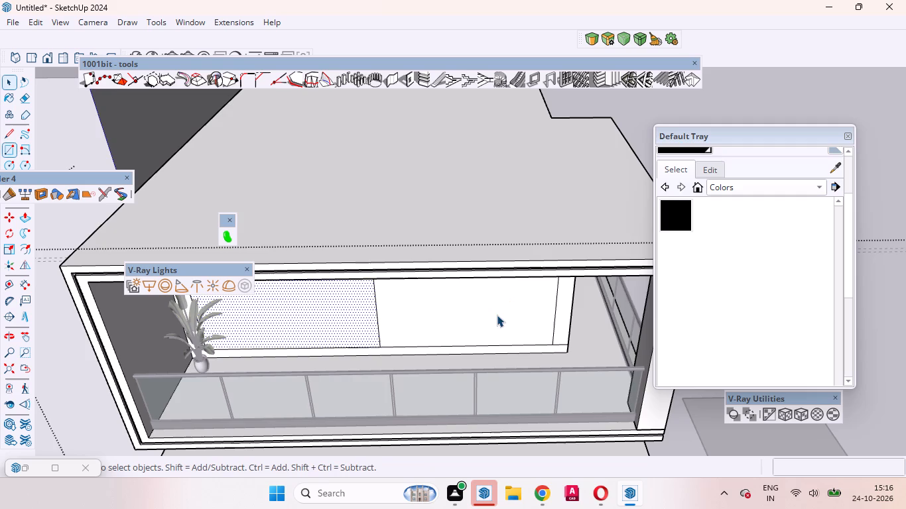
Draw a rectangle 8' 3" wide and about 1' 10" high from the lower guide to the top corner of the panel half farthest from the potted plant.
{"action": "key", "text": "space"}
{"action": "left_click", "coordinate": [484, 319]}
{"action": "scroll", "coordinate": [531, 344], "scroll_direction": "down", "scroll_amount": 4}
{"action": "middle_click_drag", "start_coordinate": [474, 369], "coordinate": [480, 253]}
{"action": "middle_click", "coordinate": [480, 253]}
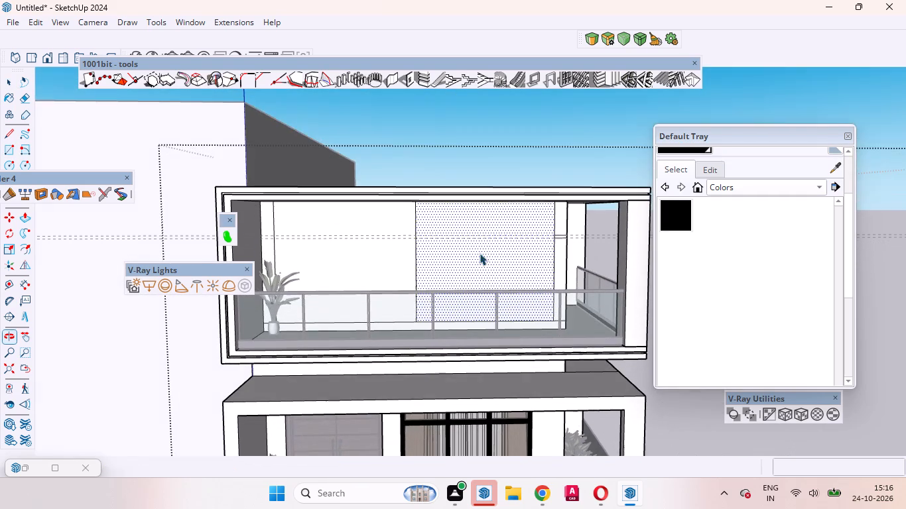
{"action": "key", "text": "r"}
{"action": "scroll", "coordinate": [432, 241], "scroll_direction": "up", "scroll_amount": 4}
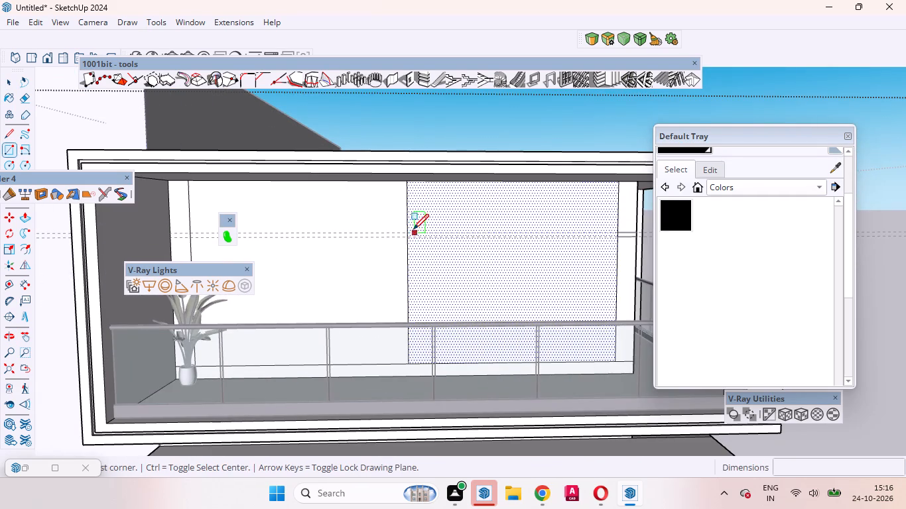
{"action": "left_click", "coordinate": [411, 238]}
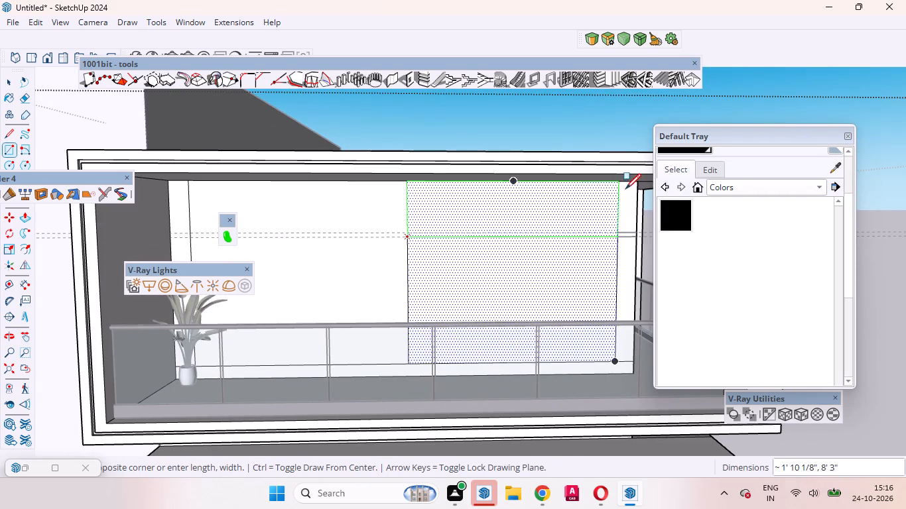
{"action": "left_click", "coordinate": [619, 185]}
Draw an 8' 3" by 2" rectangle between the two guides across the same panel half, forming a narrow horizontal band.
{"action": "scroll", "coordinate": [404, 233], "scroll_direction": "up", "scroll_amount": 6}
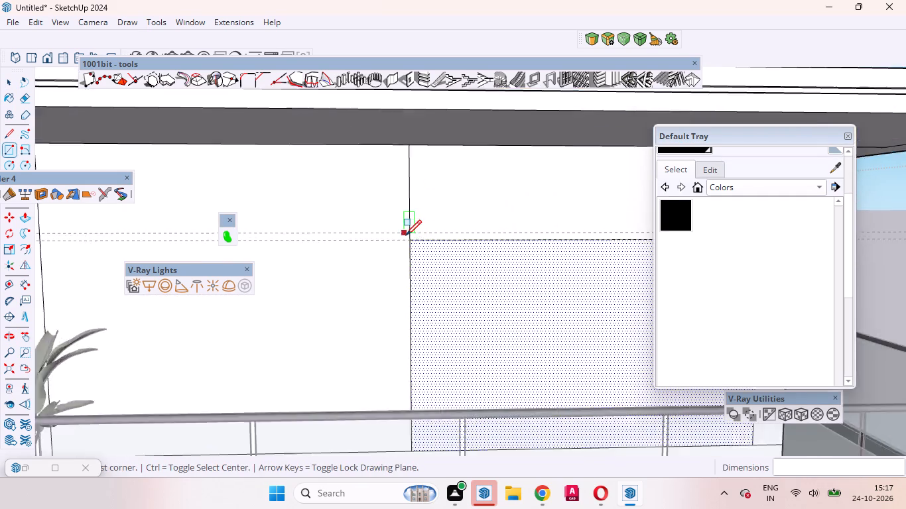
{"action": "scroll", "coordinate": [406, 235], "scroll_direction": "up", "scroll_amount": 2}
{"action": "left_click", "coordinate": [411, 241]}
{"action": "scroll", "coordinate": [378, 254], "scroll_direction": "down", "scroll_amount": 9}
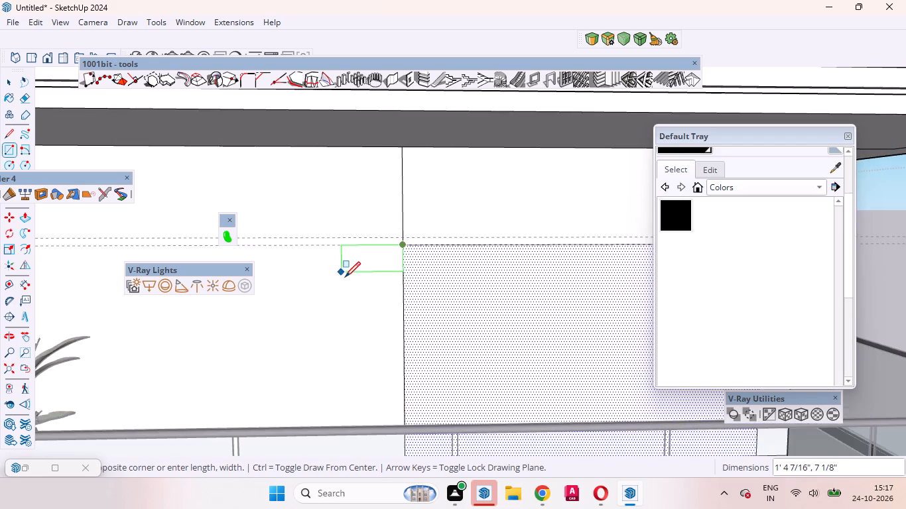
{"action": "scroll", "coordinate": [345, 277], "scroll_direction": "down", "scroll_amount": 2}
{"action": "scroll", "coordinate": [605, 253], "scroll_direction": "up", "scroll_amount": 7}
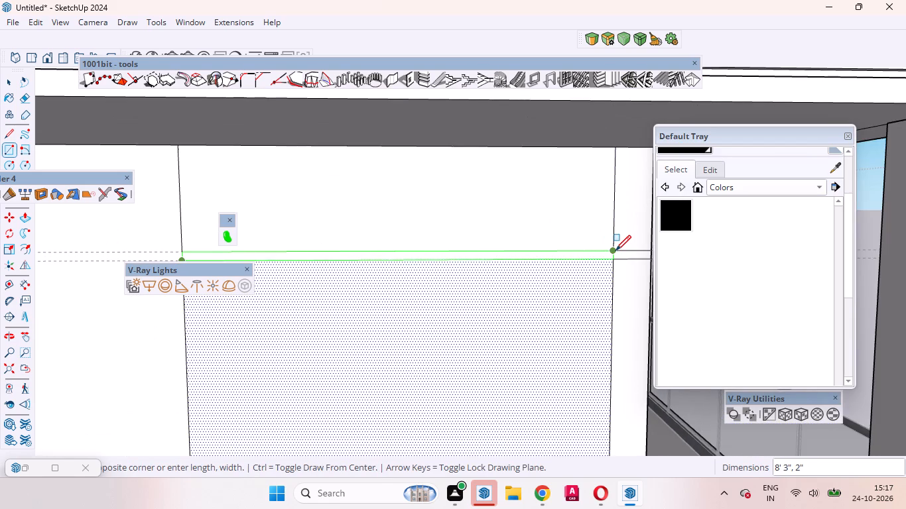
{"action": "left_click", "coordinate": [615, 251]}
{"action": "key", "text": "space"}
Select the face above the narrow band and offset its outline 2" inward.
{"action": "left_click", "coordinate": [491, 215]}
{"action": "scroll", "coordinate": [560, 241], "scroll_direction": "down", "scroll_amount": 2}
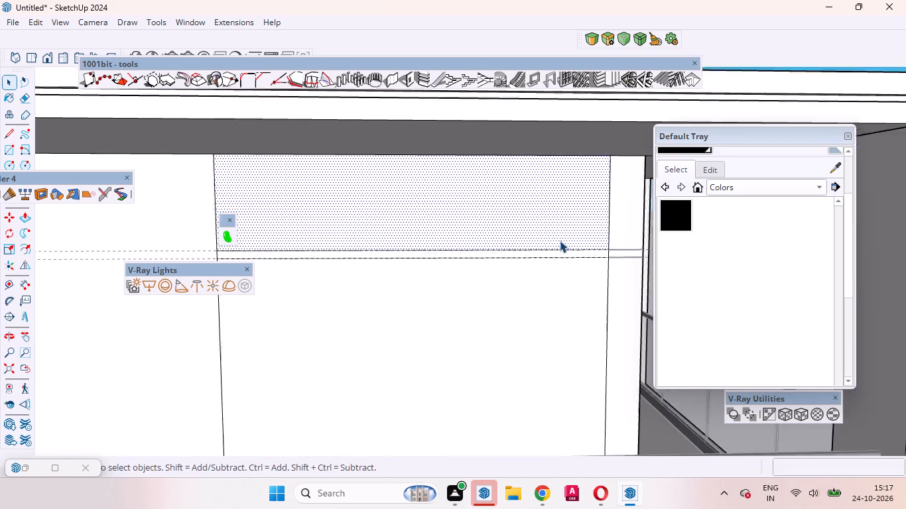
{"action": "scroll", "coordinate": [560, 241], "scroll_direction": "down", "scroll_amount": 2}
{"action": "left_click", "coordinate": [401, 256]}
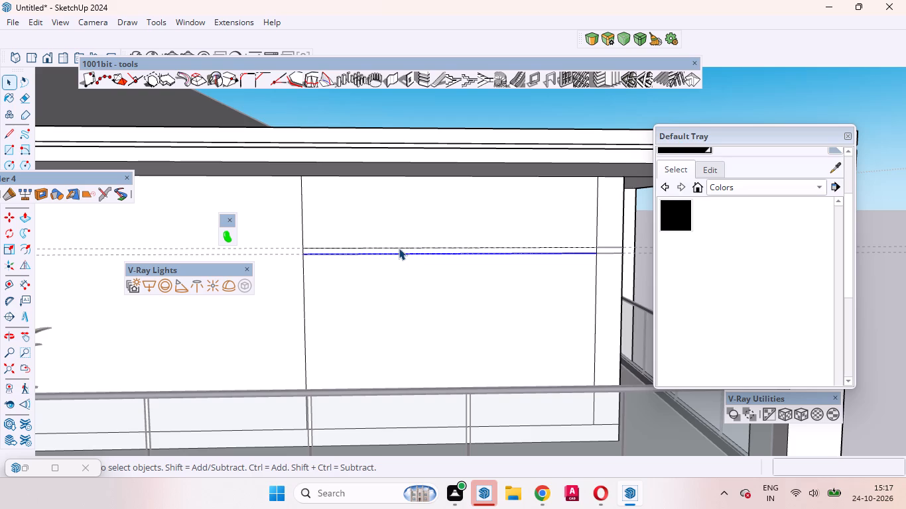
{"action": "scroll", "coordinate": [397, 249], "scroll_direction": "down", "scroll_amount": 3}
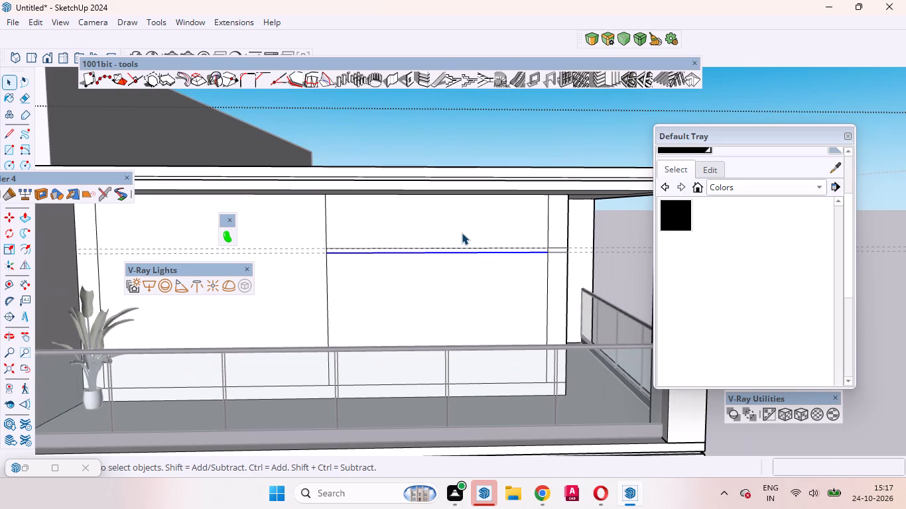
{"action": "left_click", "coordinate": [459, 228]}
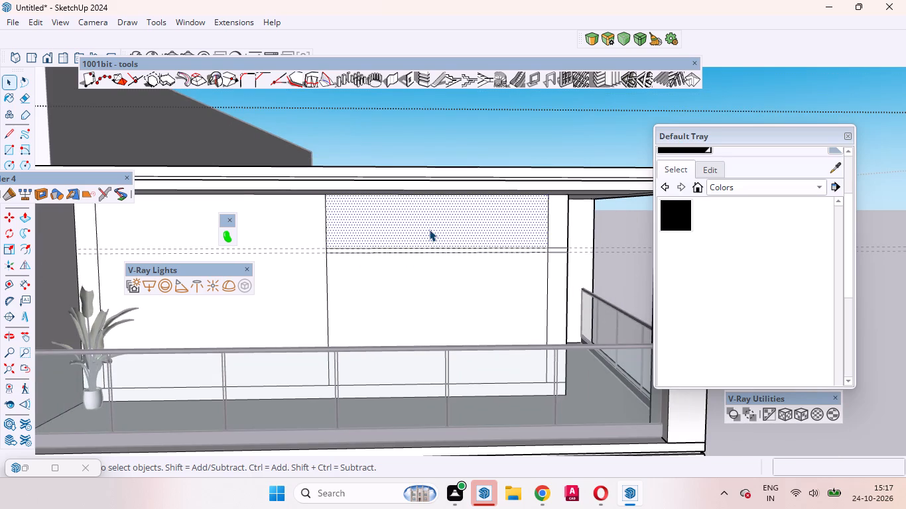
{"action": "key", "text": "f"}
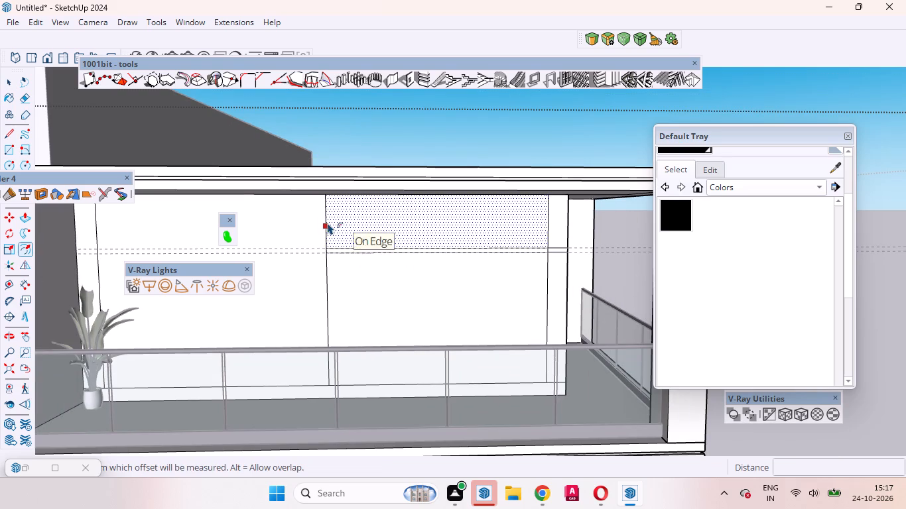
{"action": "left_click", "coordinate": [328, 223]}
{"action": "key", "text": "2"}
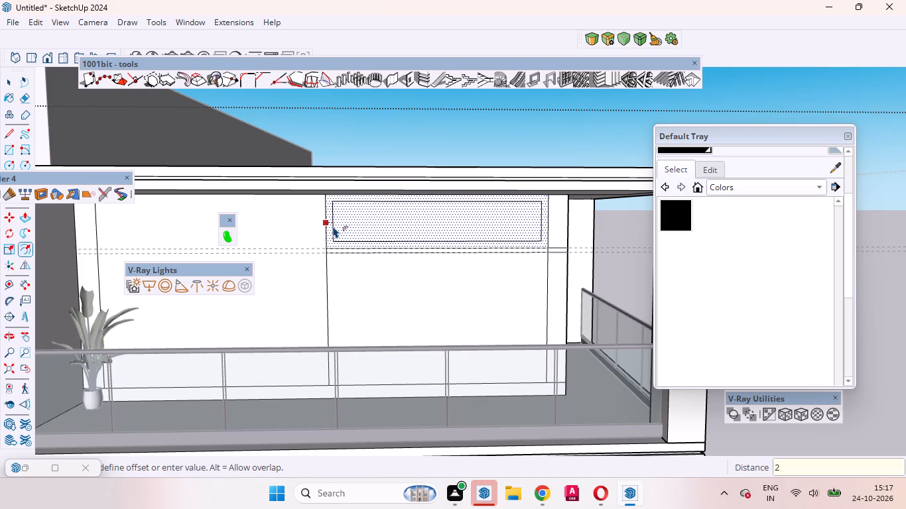
{"action": "key", "text": "Return"}
{"action": "key", "text": "space"}
Select the large face below the narrow band and offset its outline 2" inward.
{"action": "left_click", "coordinate": [359, 304]}
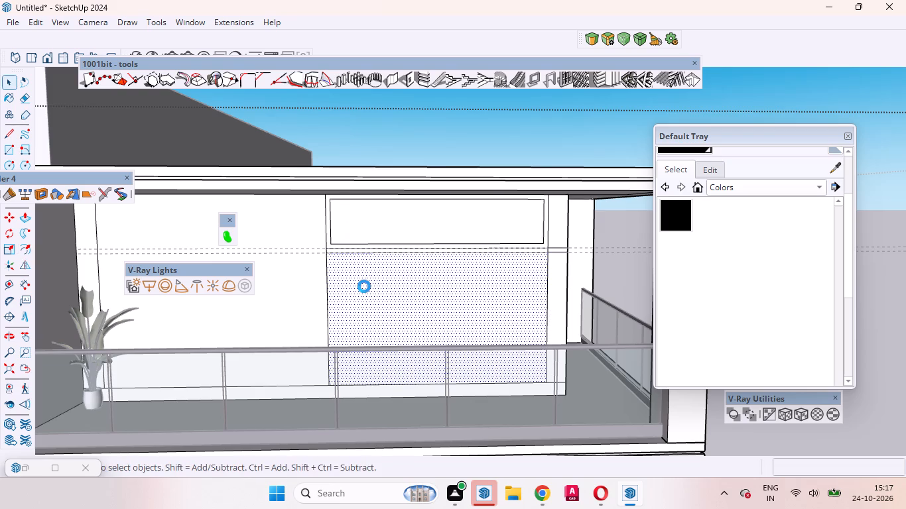
{"action": "key", "text": "f"}
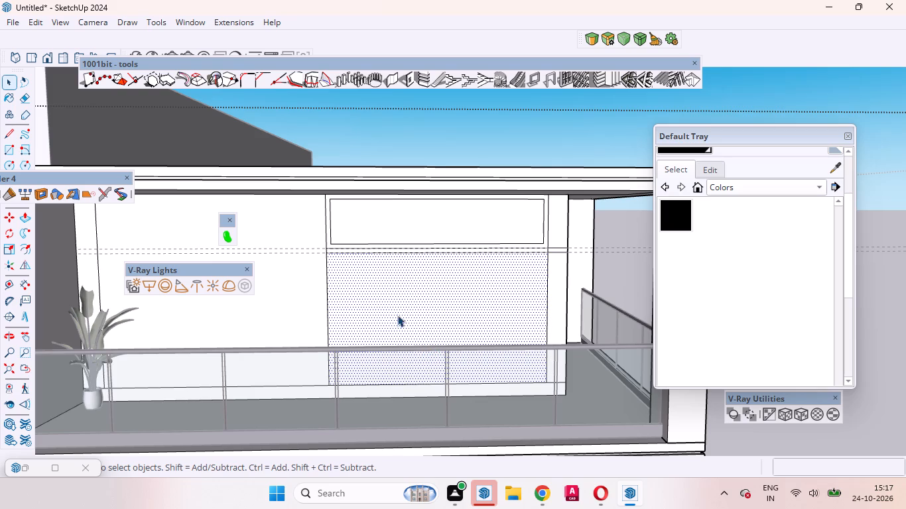
{"action": "left_click", "coordinate": [340, 292]}
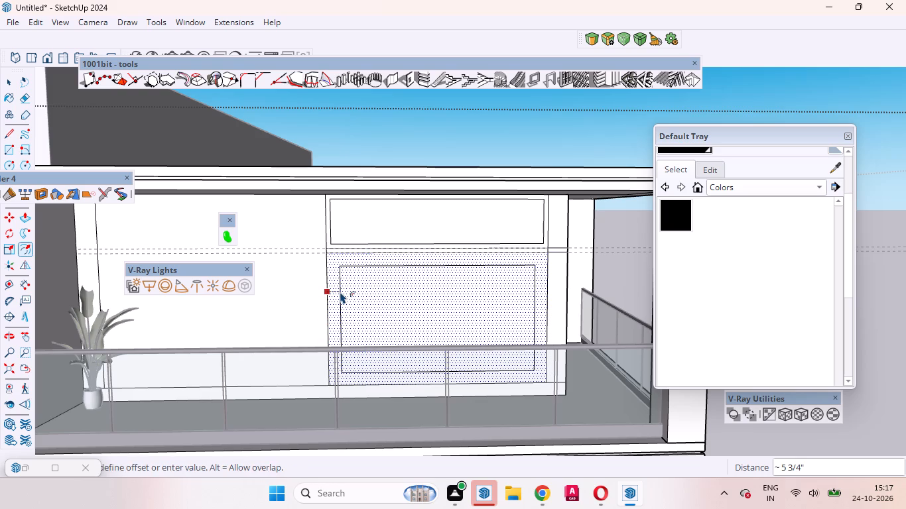
{"action": "key", "text": "2"}
{"action": "key", "text": "Return"}
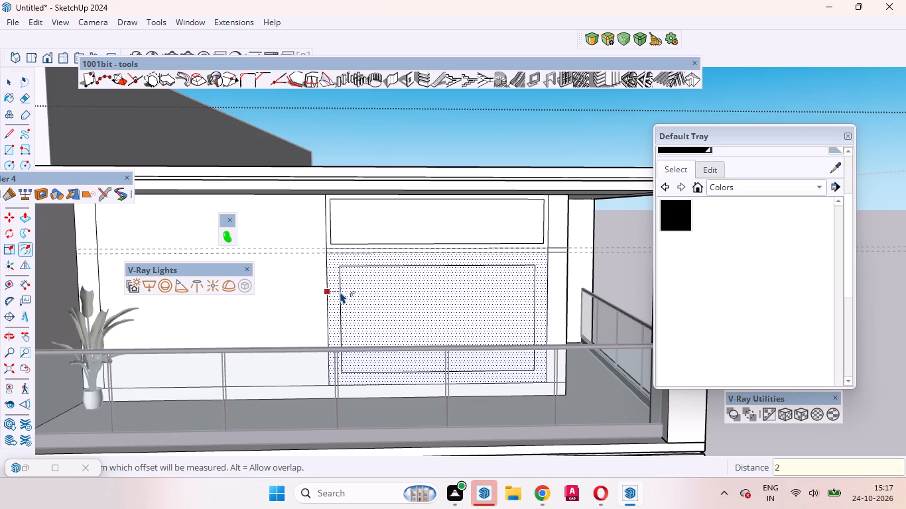
{"action": "key", "text": "space"}
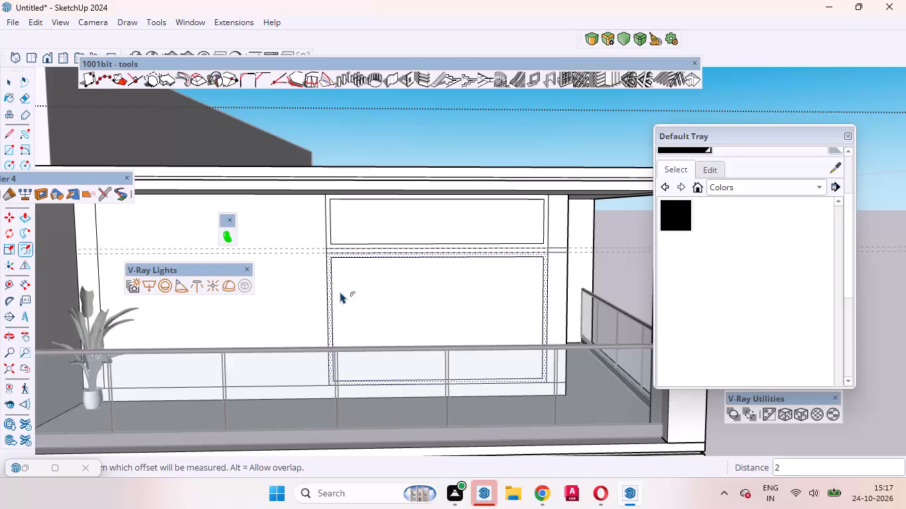
Divide the top edge of the upper inset rectangle into 3 equal segments.
{"action": "scroll", "coordinate": [392, 213], "scroll_direction": "up", "scroll_amount": 5}
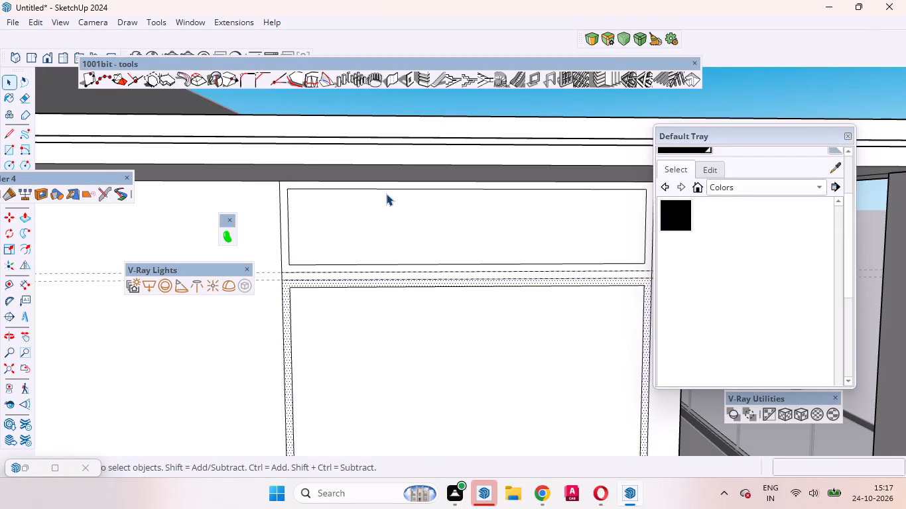
{"action": "left_click", "coordinate": [381, 188]}
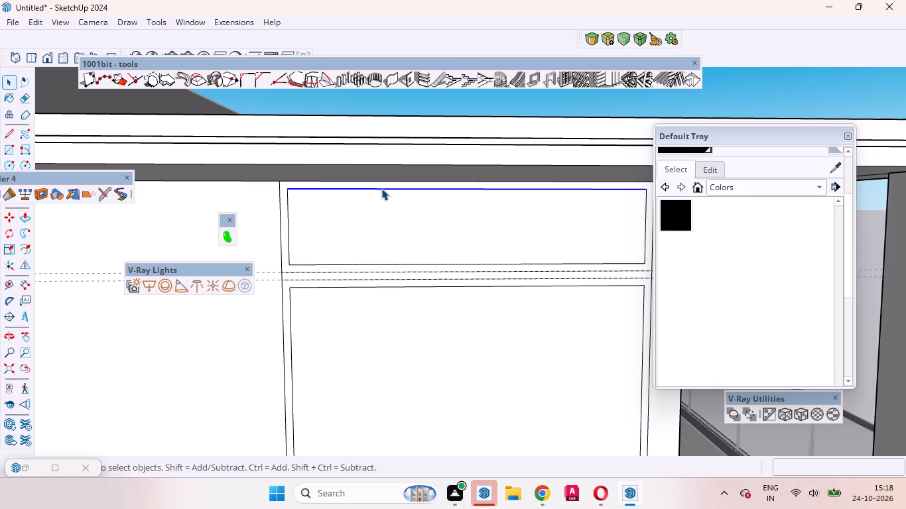
{"action": "right_click", "coordinate": [381, 188]}
{"action": "left_click", "coordinate": [430, 276]}
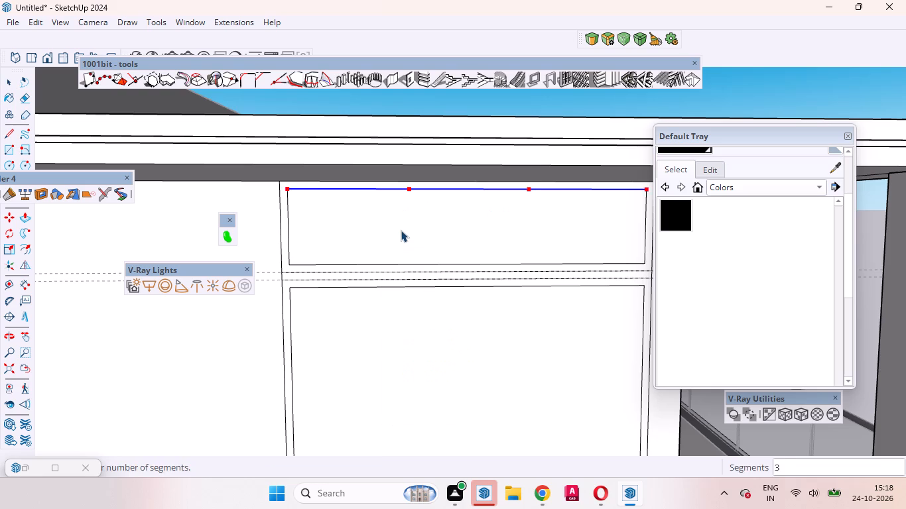
{"action": "scroll", "coordinate": [401, 229], "scroll_direction": "down", "scroll_amount": 4}
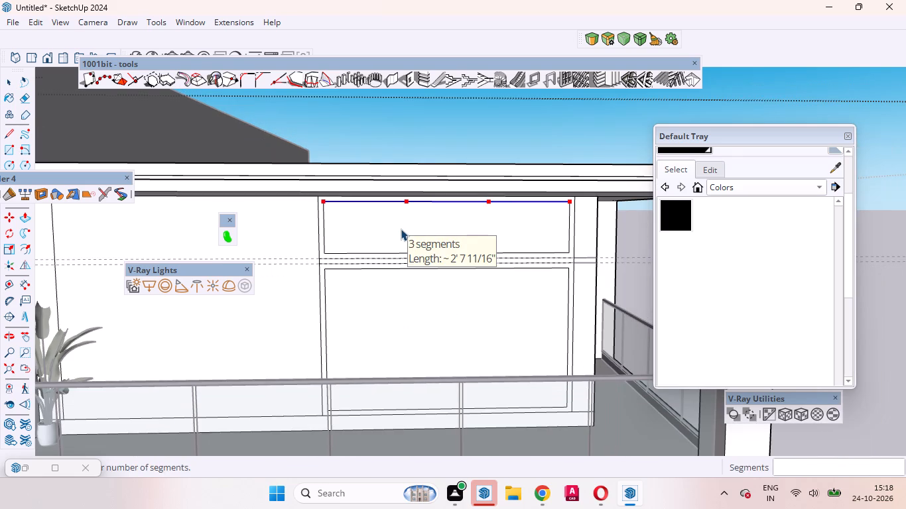
{"action": "left_click", "coordinate": [401, 229]}
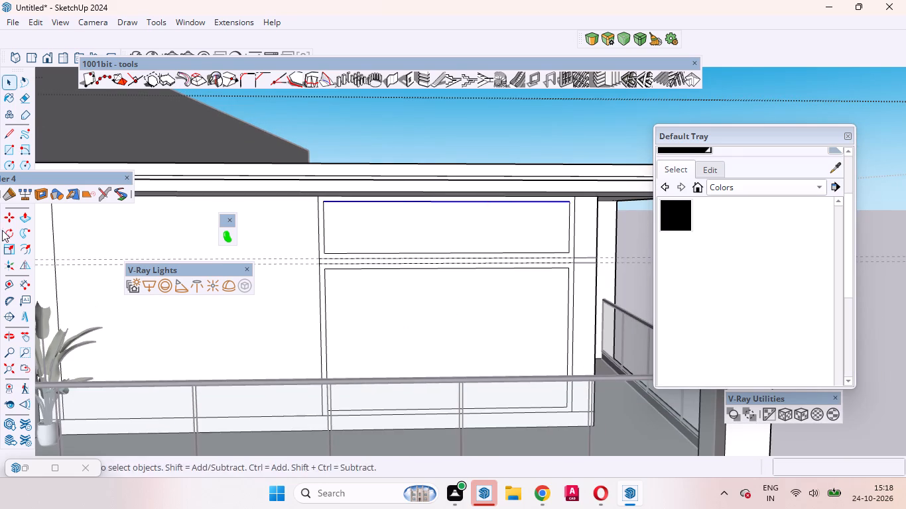
Draw a vertical line from the first division point, nearest the potted plant, down to the bottom edge of the lower inset rectangle.
{"action": "left_click", "coordinate": [7, 137]}
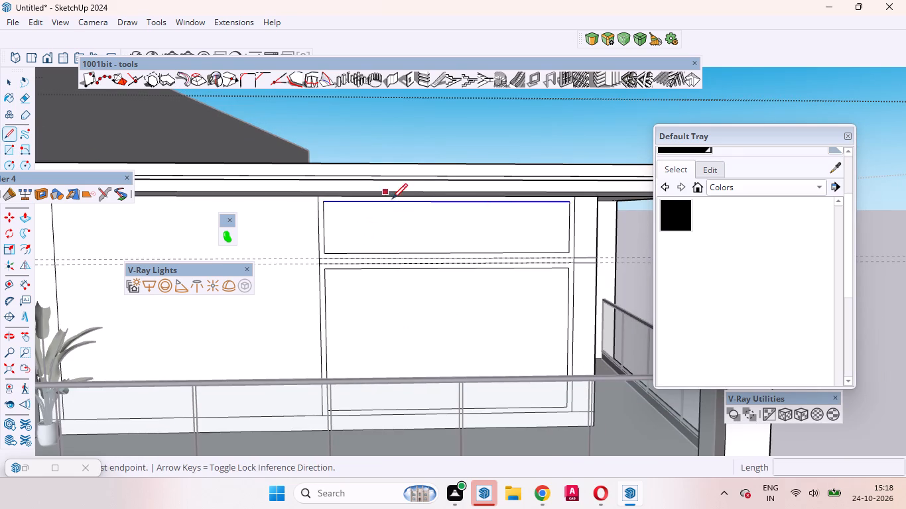
{"action": "left_click", "coordinate": [407, 201]}
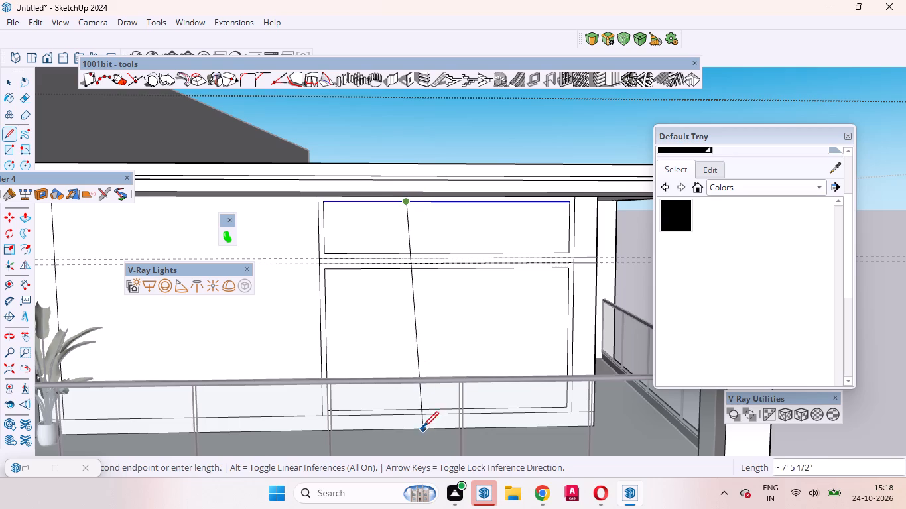
{"action": "middle_click_drag", "start_coordinate": [409, 351], "coordinate": [407, 490]}
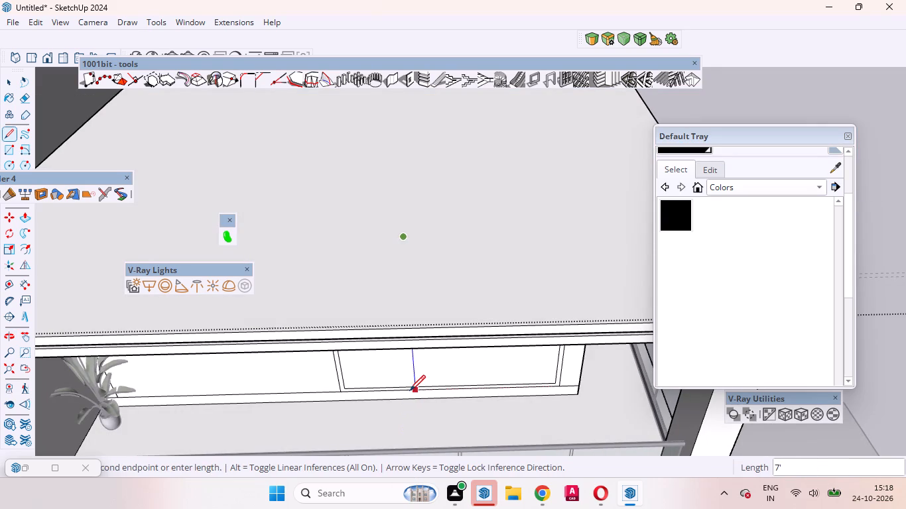
{"action": "scroll", "coordinate": [410, 383], "scroll_direction": "up", "scroll_amount": 9}
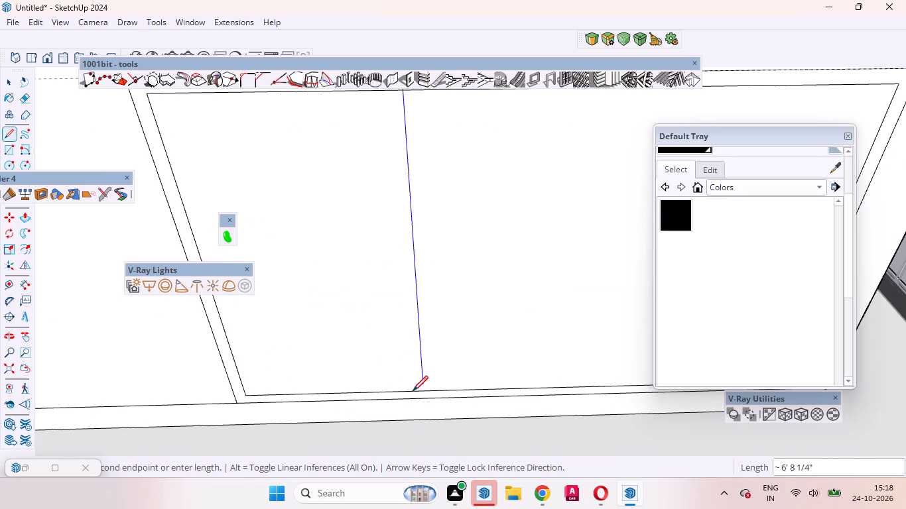
{"action": "left_click", "coordinate": [422, 392]}
Draw a 6' 10" vertical line from the second division point down to the bottom edge of the lower inset rectangle.
{"action": "scroll", "coordinate": [332, 402], "scroll_direction": "down", "scroll_amount": 5}
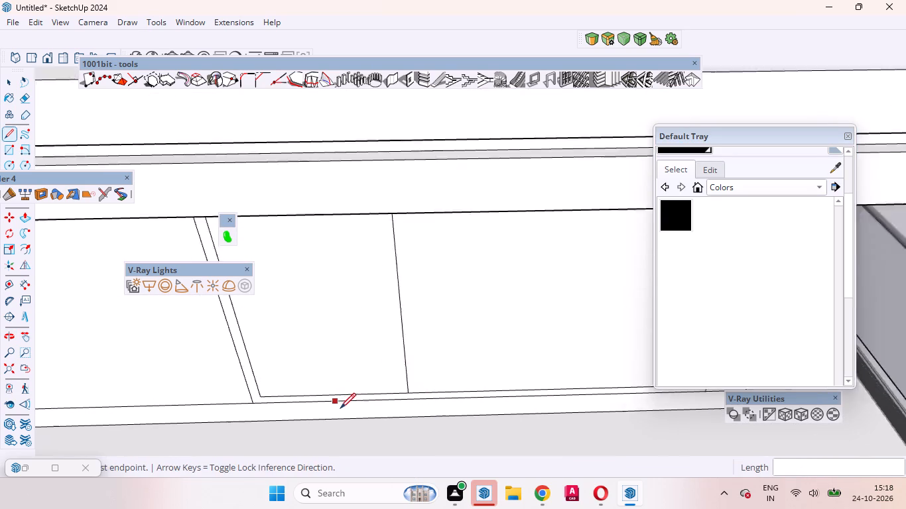
{"action": "scroll", "coordinate": [359, 406], "scroll_direction": "down", "scroll_amount": 4}
{"action": "middle_click_drag", "start_coordinate": [377, 417], "coordinate": [363, 330]}
{"action": "scroll", "coordinate": [374, 419], "scroll_direction": "down", "scroll_amount": 8}
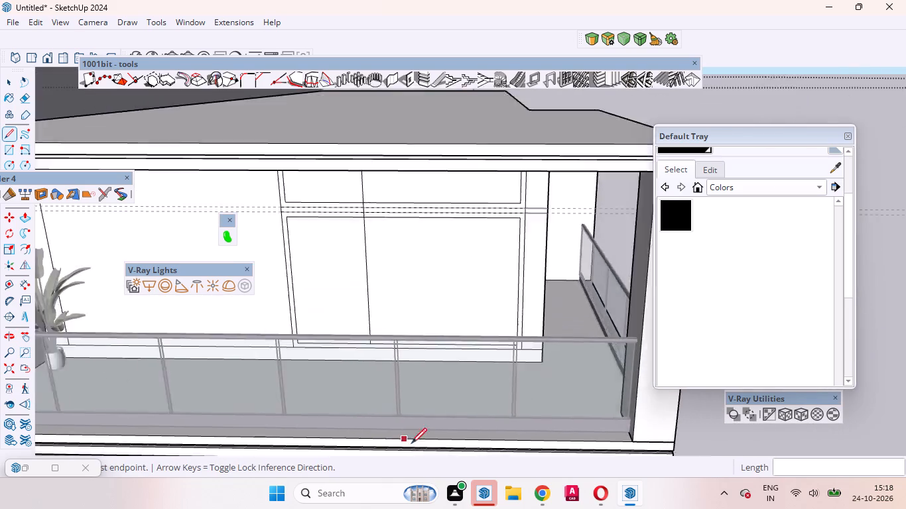
{"action": "scroll", "coordinate": [411, 443], "scroll_direction": "down", "scroll_amount": 2}
{"action": "scroll", "coordinate": [433, 278], "scroll_direction": "up", "scroll_amount": 4}
{"action": "middle_click_drag", "start_coordinate": [422, 312], "coordinate": [415, 247]}
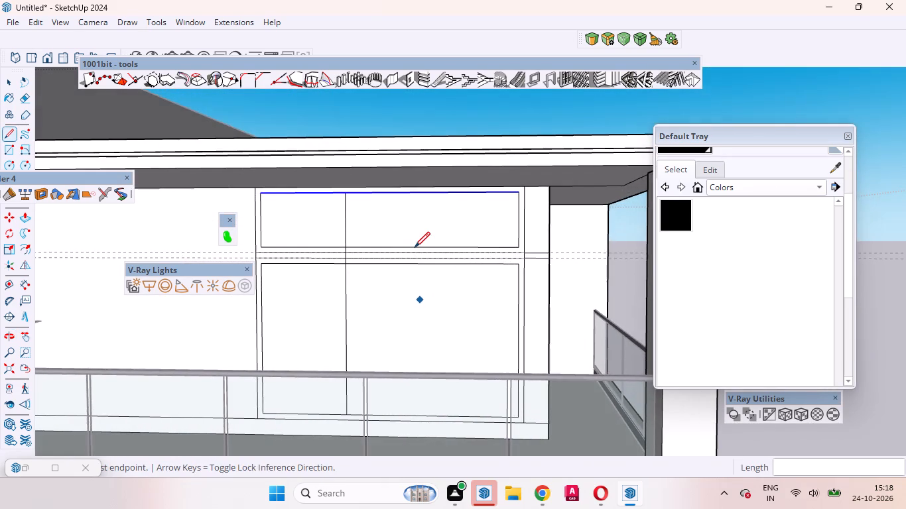
{"action": "scroll", "coordinate": [415, 247], "scroll_direction": "up", "scroll_amount": 4}
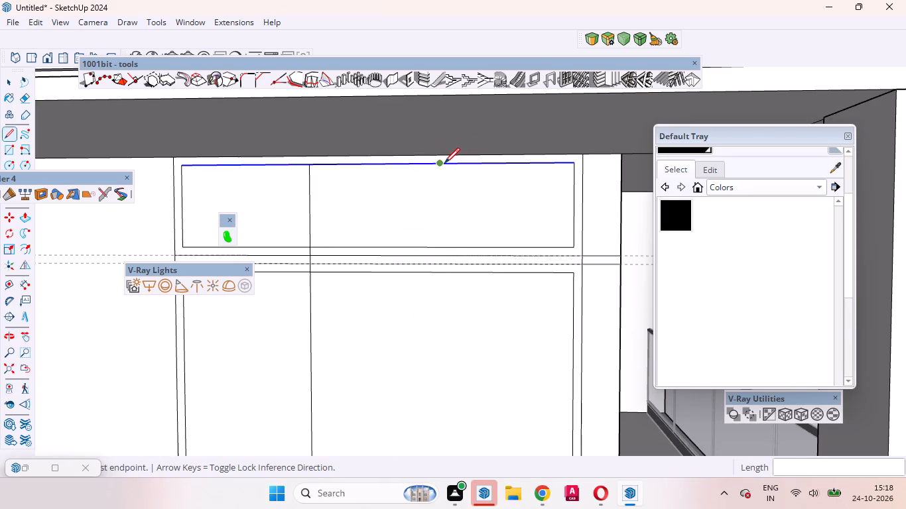
{"action": "left_click", "coordinate": [441, 163]}
{"action": "scroll", "coordinate": [431, 311], "scroll_direction": "down", "scroll_amount": 4}
{"action": "middle_click_drag", "start_coordinate": [437, 317], "coordinate": [454, 412]}
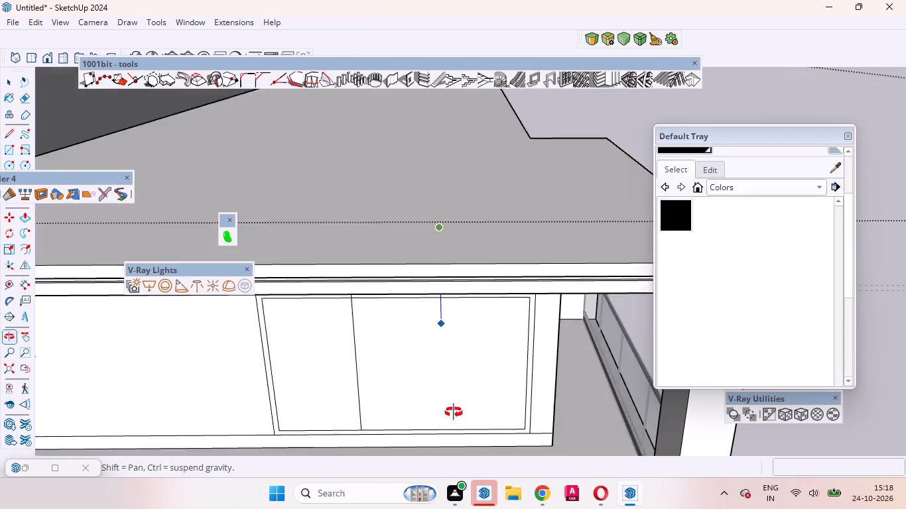
{"action": "middle_click_drag", "start_coordinate": [454, 412], "coordinate": [454, 413]}
{"action": "scroll", "coordinate": [448, 420], "scroll_direction": "up", "scroll_amount": 3}
{"action": "left_click", "coordinate": [448, 426]}
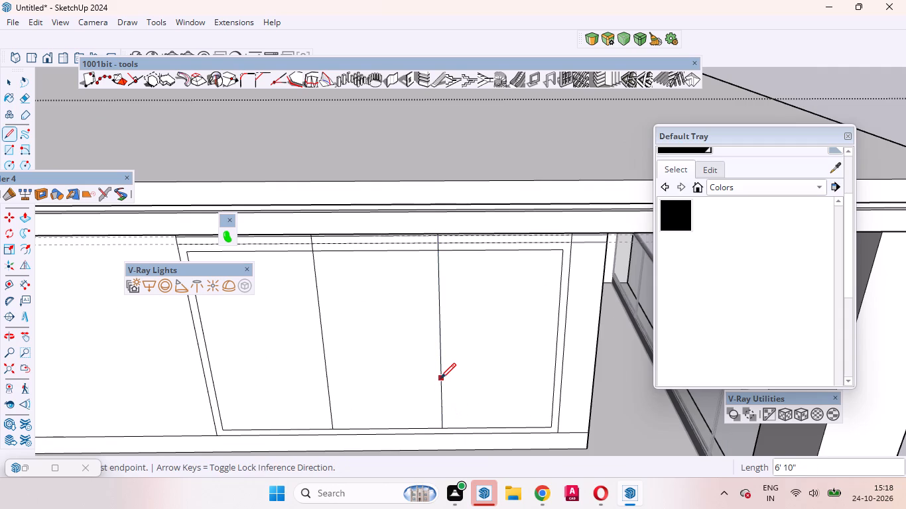
{"action": "key", "text": "space"}
Move all three segments of the lower inset rectangle's top edge up 2" onto the narrow band's lower line.
{"action": "scroll", "coordinate": [407, 374], "scroll_direction": "down", "scroll_amount": 4}
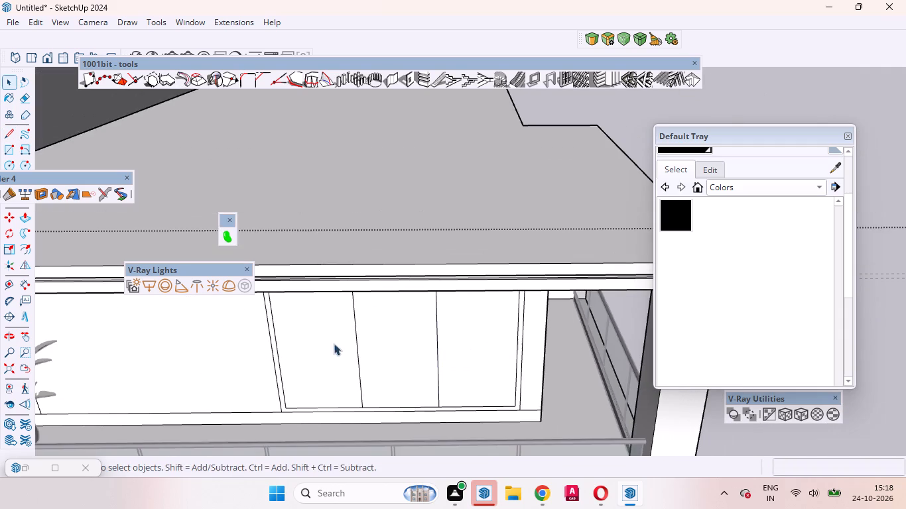
{"action": "middle_click_drag", "start_coordinate": [308, 338], "coordinate": [313, 264]}
{"action": "scroll", "coordinate": [489, 269], "scroll_direction": "up", "scroll_amount": 4}
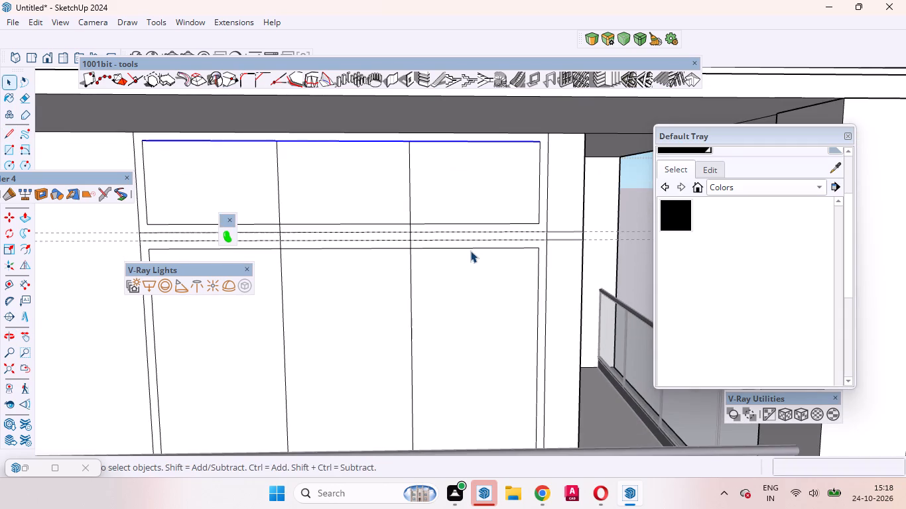
{"action": "left_click", "coordinate": [468, 247]}
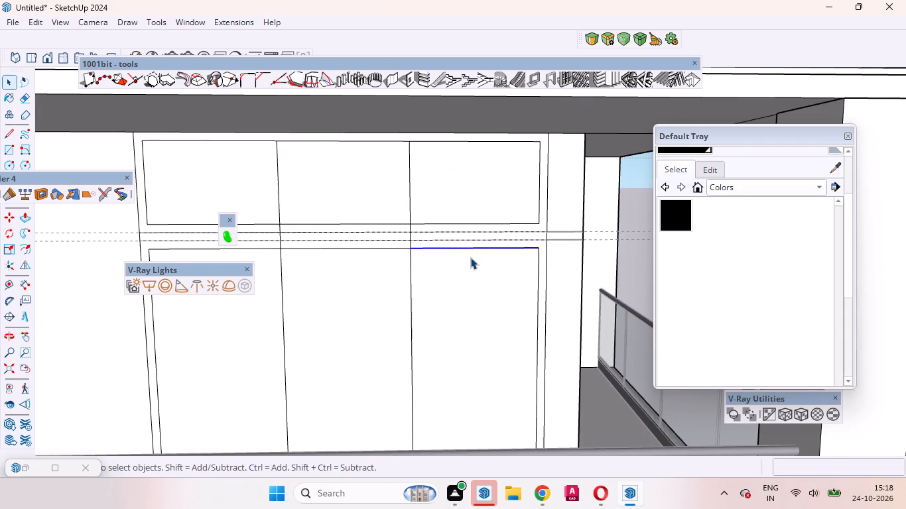
{"action": "left_click", "coordinate": [379, 248], "text": "ctrl"}
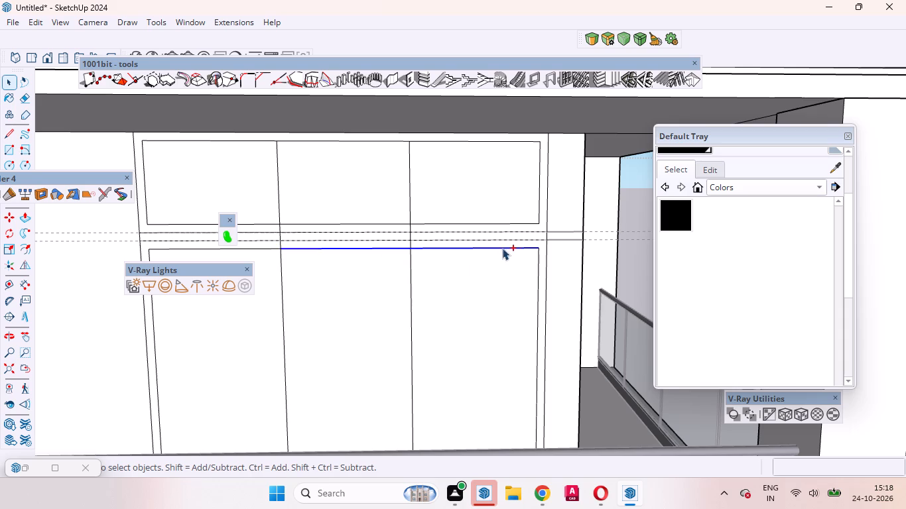
{"action": "scroll", "coordinate": [540, 258], "scroll_direction": "down", "scroll_amount": 4, "text": "ctrl"}
{"action": "left_click", "coordinate": [330, 253], "text": "ctrl"}
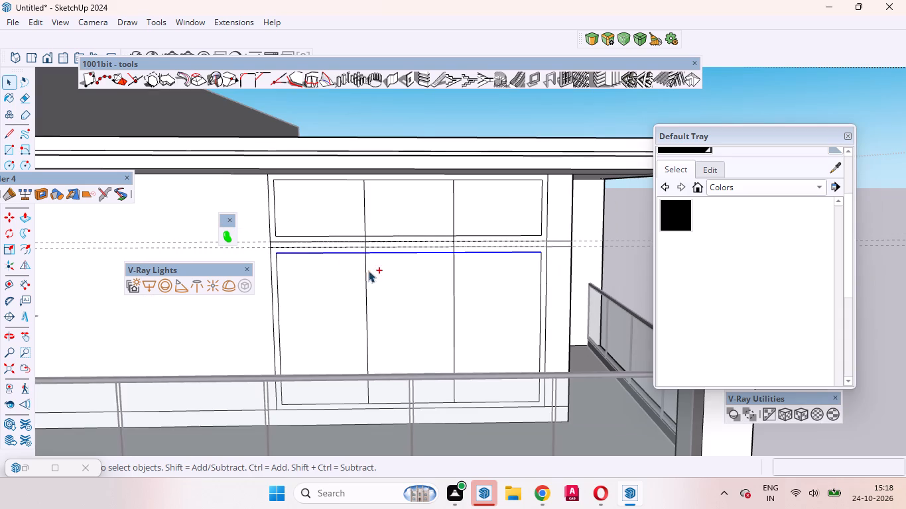
{"action": "key", "text": "m"}
{"action": "scroll", "coordinate": [546, 252], "scroll_direction": "up", "scroll_amount": 8}
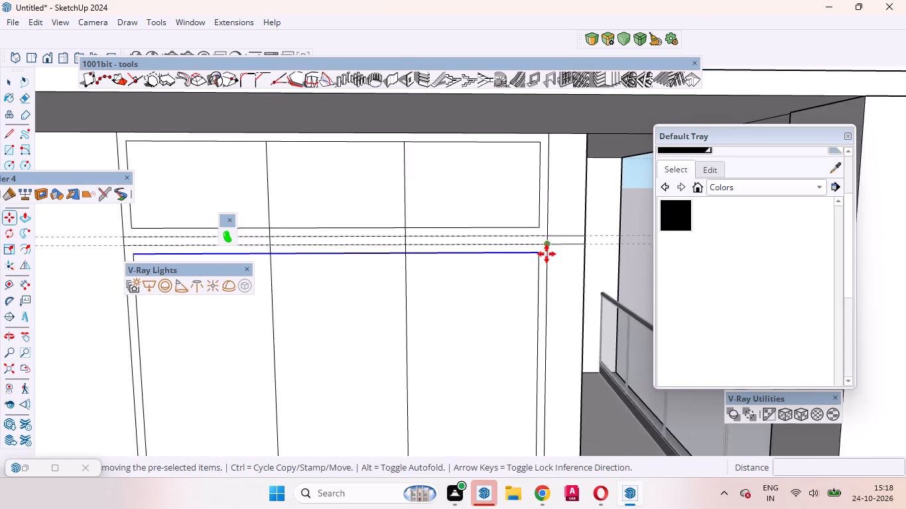
{"action": "scroll", "coordinate": [547, 254], "scroll_direction": "up", "scroll_amount": 5}
{"action": "left_click", "coordinate": [531, 239]}
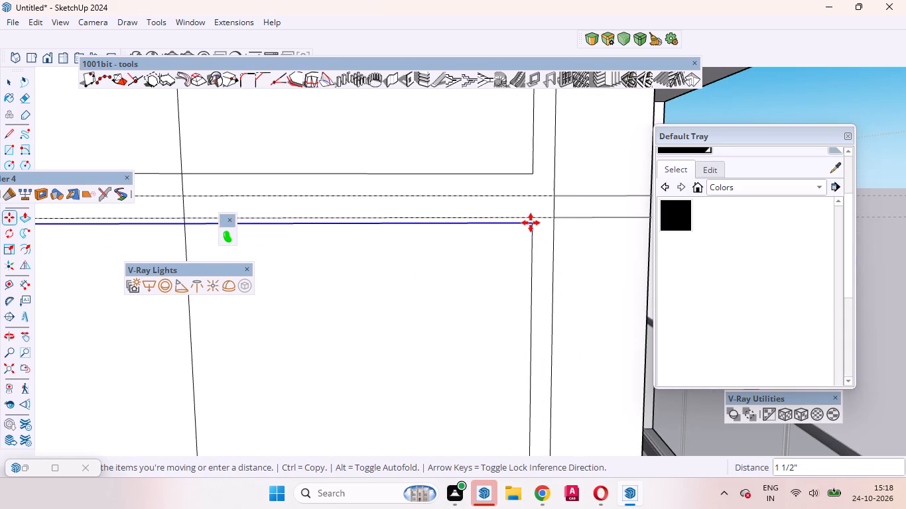
{"action": "left_click", "coordinate": [531, 219]}
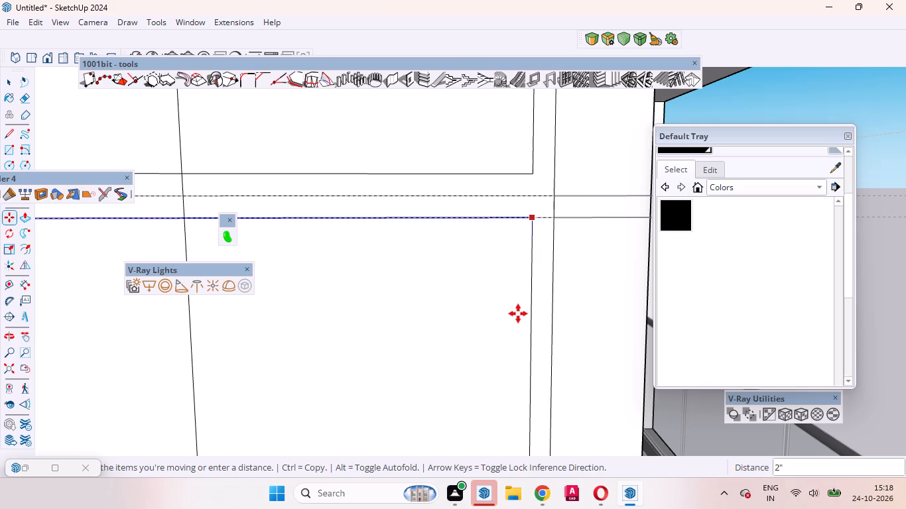
{"action": "key", "text": "space"}
Move all three segments of the upper inset rectangle's bottom edge down 2" onto the narrow band's upper line.
{"action": "scroll", "coordinate": [522, 289], "scroll_direction": "down", "scroll_amount": 8}
{"action": "scroll", "coordinate": [582, 304], "scroll_direction": "down", "scroll_amount": 8}
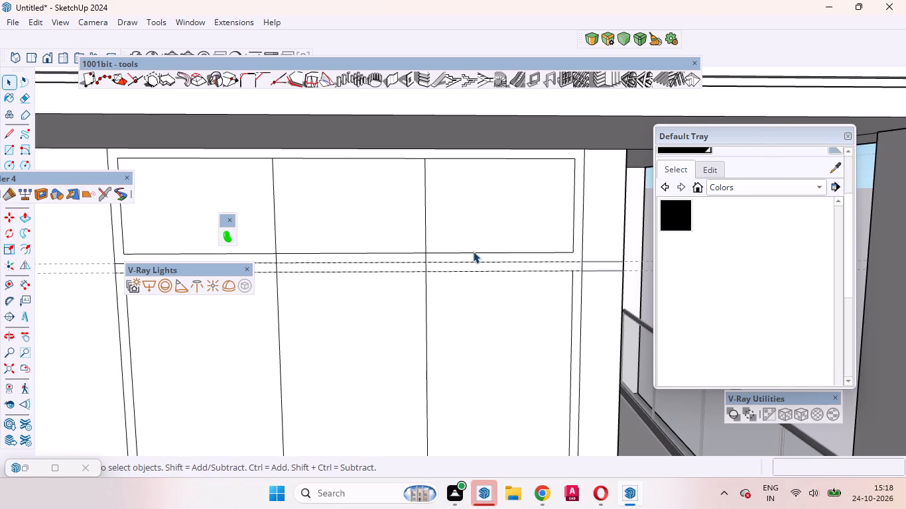
{"action": "left_click", "coordinate": [470, 251], "text": "ctrl"}
{"action": "scroll", "coordinate": [570, 258], "scroll_direction": "down", "scroll_amount": 2, "text": "ctrl"}
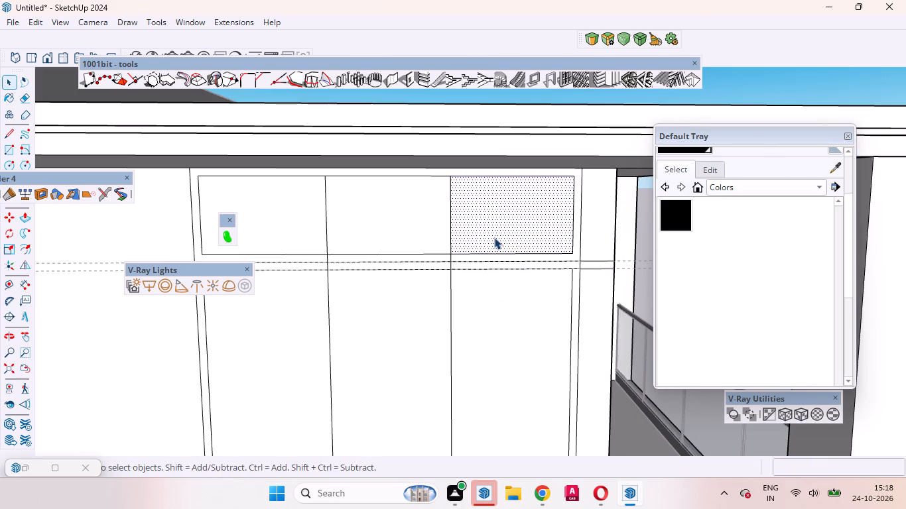
{"action": "left_click", "coordinate": [494, 237]}
{"action": "left_click", "coordinate": [494, 254]}
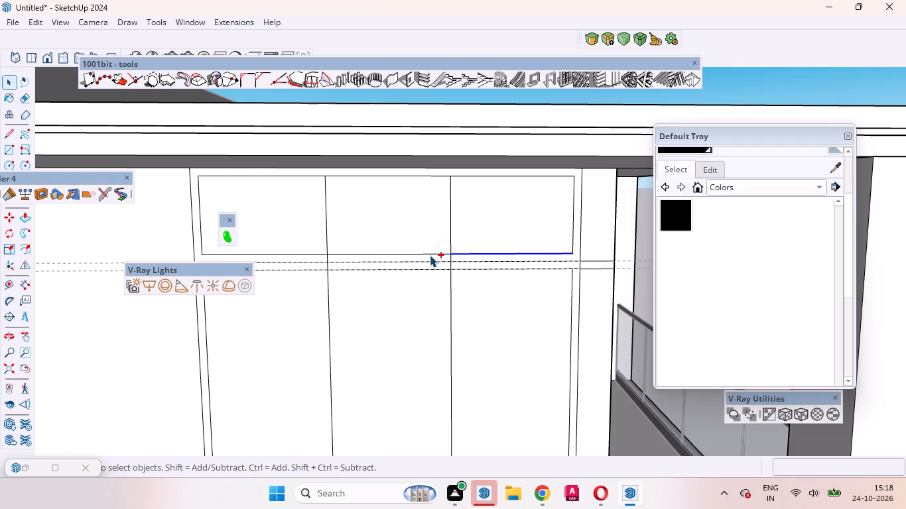
{"action": "left_click", "coordinate": [430, 255], "text": "ctrl"}
{"action": "scroll", "coordinate": [557, 259], "scroll_direction": "down", "scroll_amount": 4, "text": "ctrl"}
{"action": "scroll", "coordinate": [359, 250], "scroll_direction": "up", "scroll_amount": 7, "text": "ctrl"}
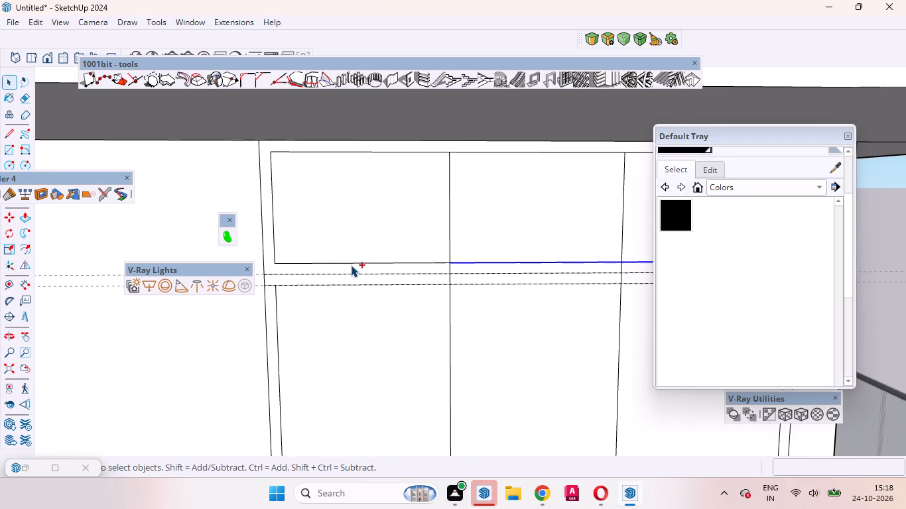
{"action": "left_click", "coordinate": [349, 263], "text": "ctrl"}
{"action": "scroll", "coordinate": [526, 284], "scroll_direction": "down", "scroll_amount": 4, "text": "ctrl"}
{"action": "key", "text": "m"}
{"action": "scroll", "coordinate": [357, 278], "scroll_direction": "up", "scroll_amount": 3}
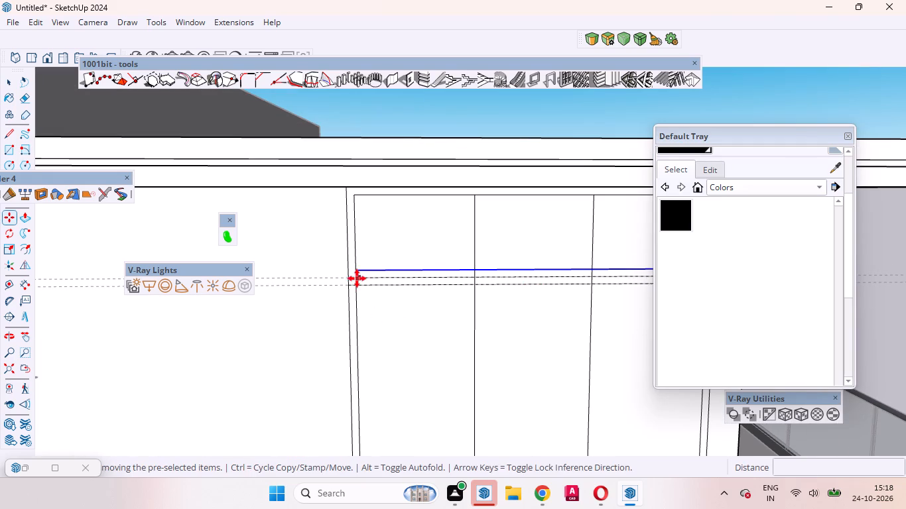
{"action": "scroll", "coordinate": [357, 278], "scroll_direction": "up", "scroll_amount": 10}
{"action": "left_click", "coordinate": [354, 244]}
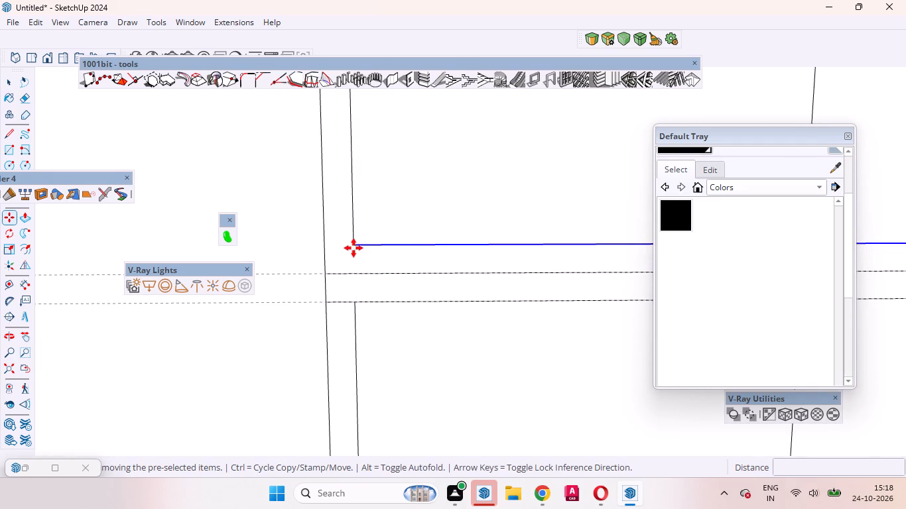
{"action": "left_click", "coordinate": [354, 273]}
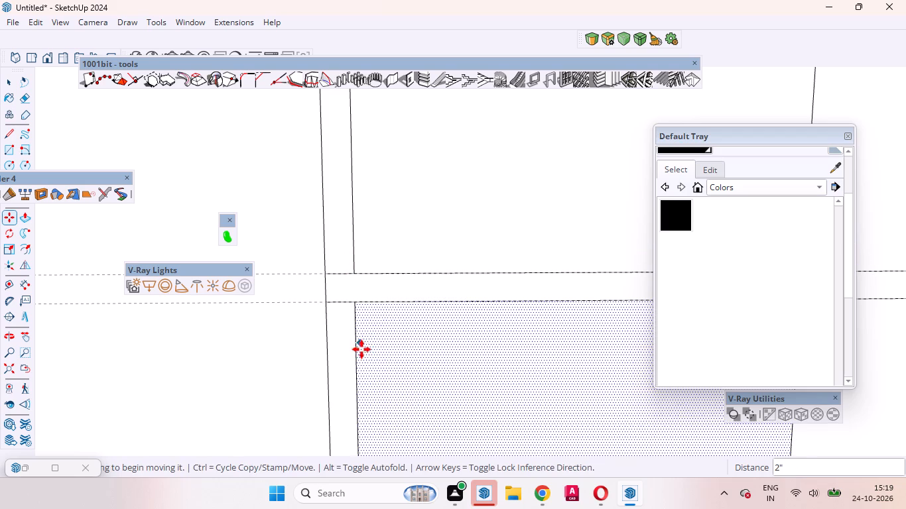
{"action": "key", "text": "space"}
Copy both vertical divider lines, above and below the narrow band, 1.5" sideways away from the potted plant.
{"action": "scroll", "coordinate": [352, 312], "scroll_direction": "down", "scroll_amount": 11}
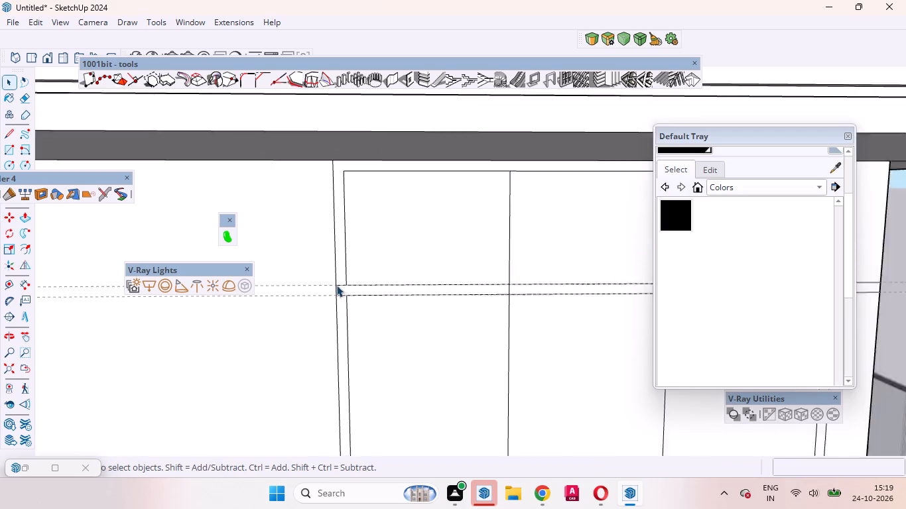
{"action": "scroll", "coordinate": [336, 285], "scroll_direction": "down", "scroll_amount": 8}
{"action": "scroll", "coordinate": [464, 301], "scroll_direction": "down", "scroll_amount": 3}
{"action": "scroll", "coordinate": [424, 271], "scroll_direction": "up", "scroll_amount": 7}
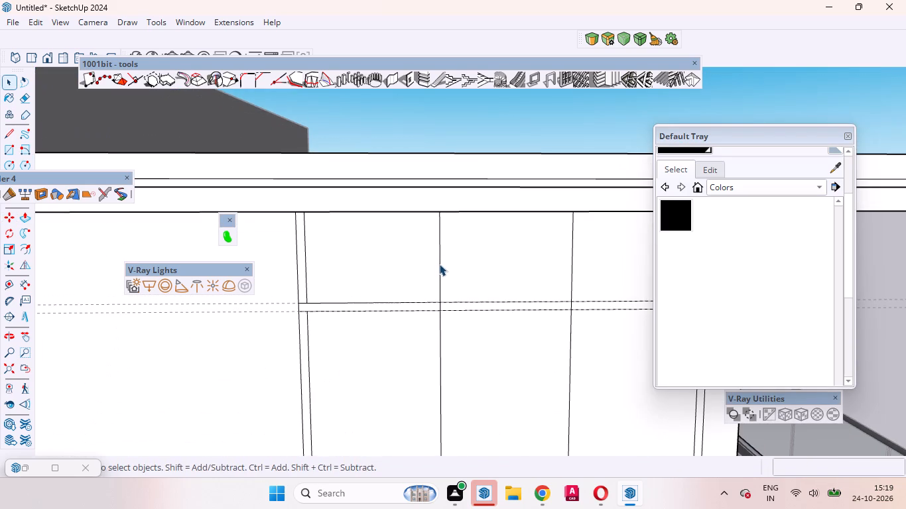
{"action": "left_click", "coordinate": [439, 264], "text": "ctrl"}
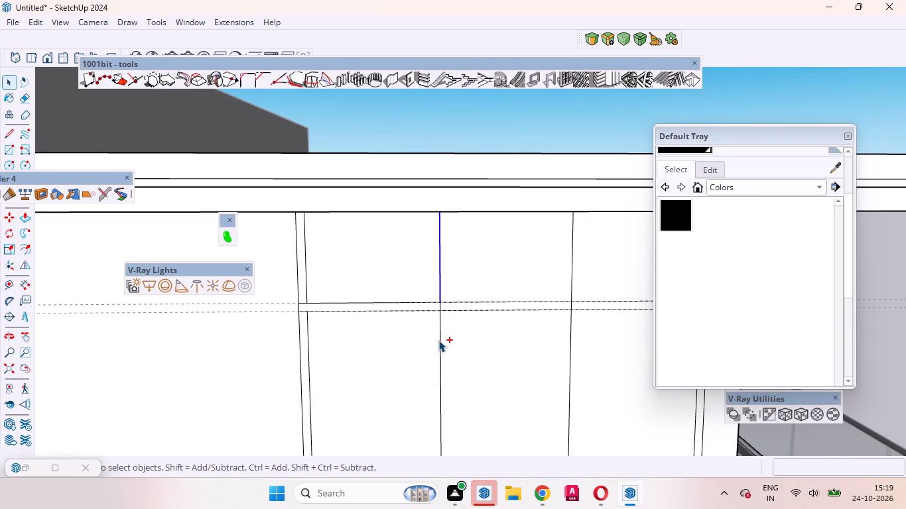
{"action": "left_click", "coordinate": [438, 340], "text": "ctrl"}
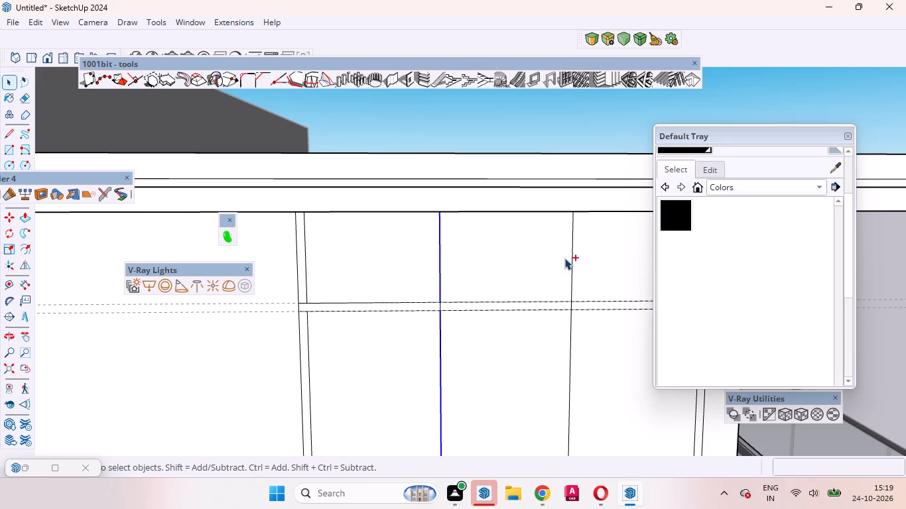
{"action": "left_click", "coordinate": [572, 258], "text": "ctrl"}
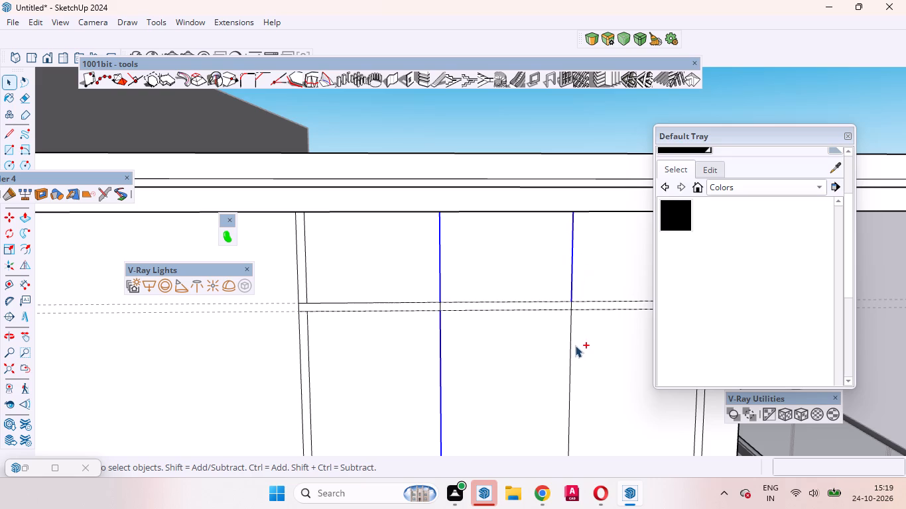
{"action": "left_click", "coordinate": [570, 347], "text": "ctrl"}
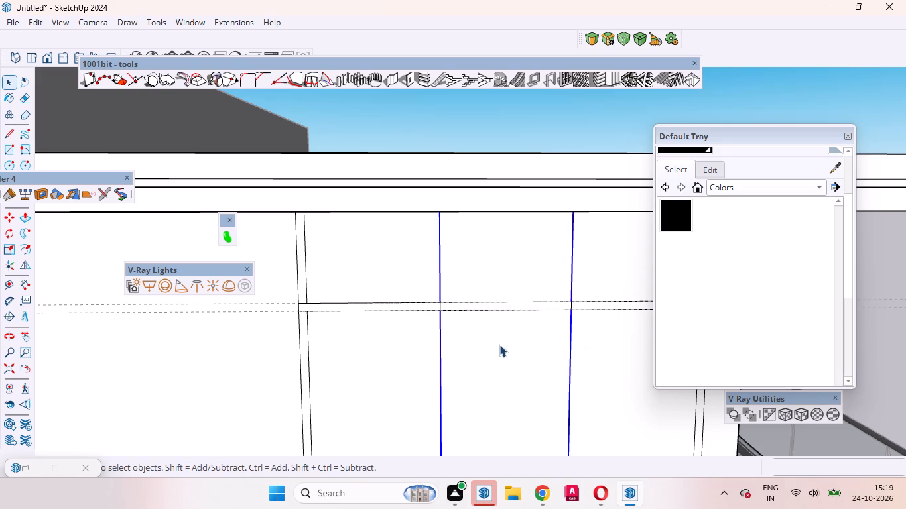
{"action": "key", "text": "m"}
{"action": "left_click", "coordinate": [499, 345]}
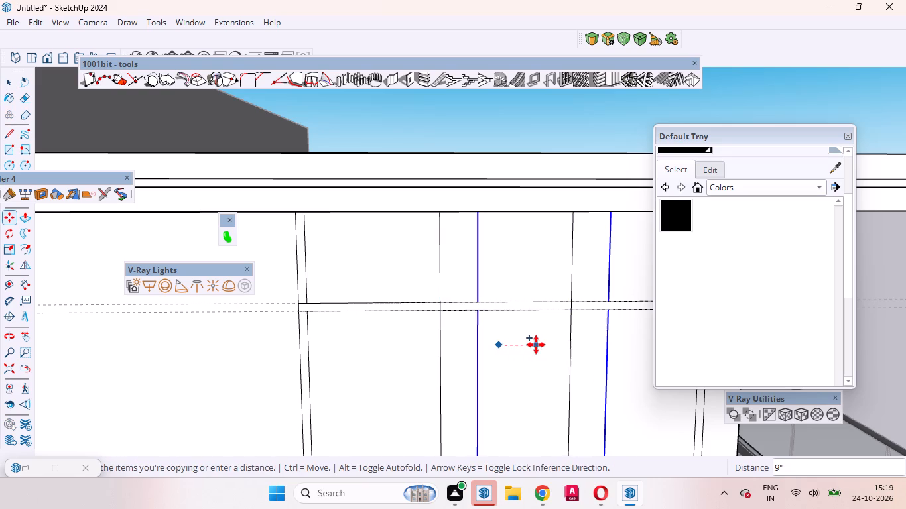
{"action": "type", "text": "1.5"}
{"action": "key", "text": "Return"}
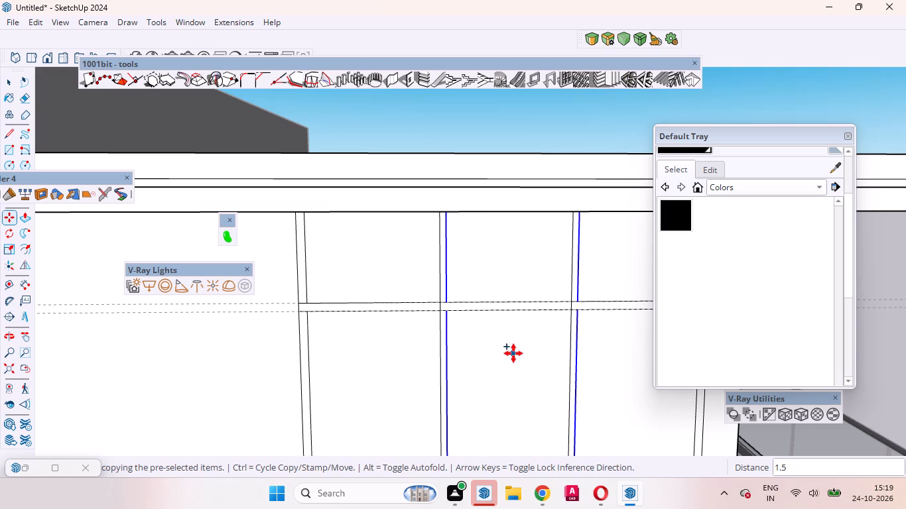
Copy the new divider lines 1" back toward the originals, and copy those 1" away from the potted plant again.
{"action": "left_click", "coordinate": [514, 353]}
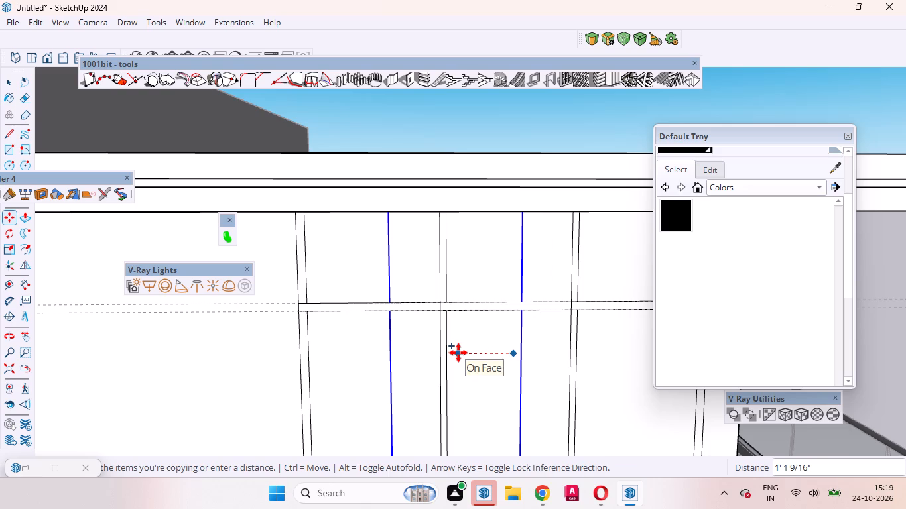
{"action": "key", "text": "1"}
{"action": "key", "text": "Return"}
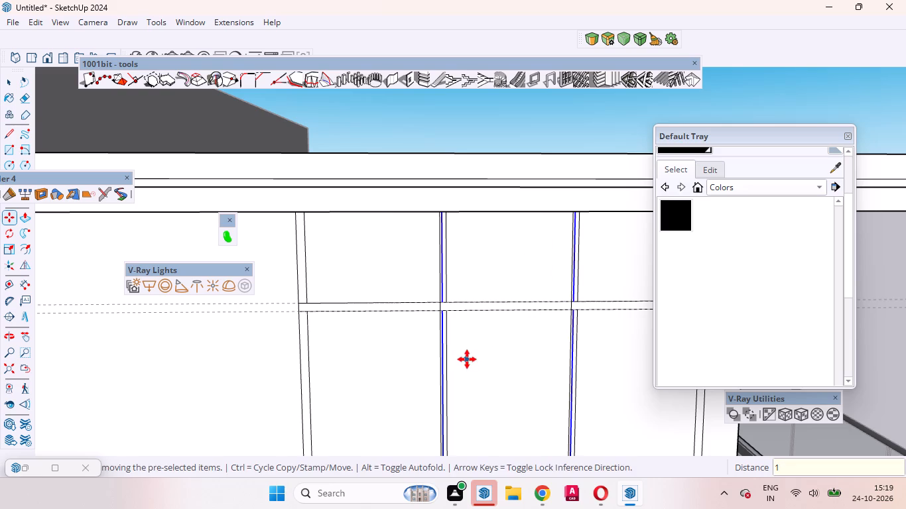
{"action": "scroll", "coordinate": [465, 345], "scroll_direction": "up", "scroll_amount": 7}
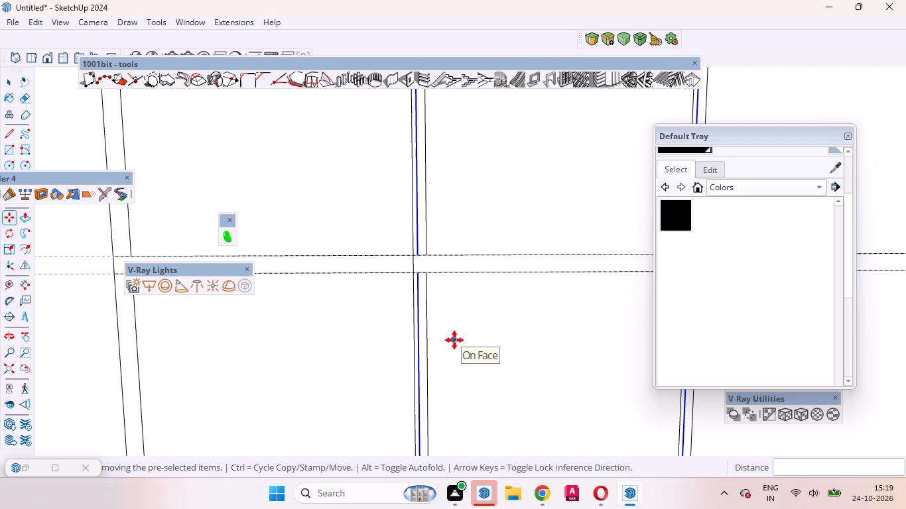
{"action": "left_click", "coordinate": [454, 340]}
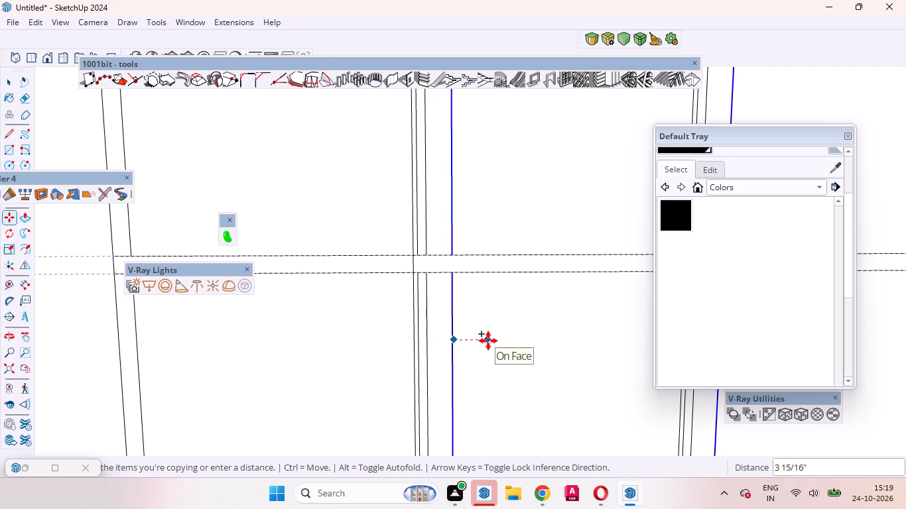
{"action": "key", "text": "1"}
{"action": "key", "text": "Return"}
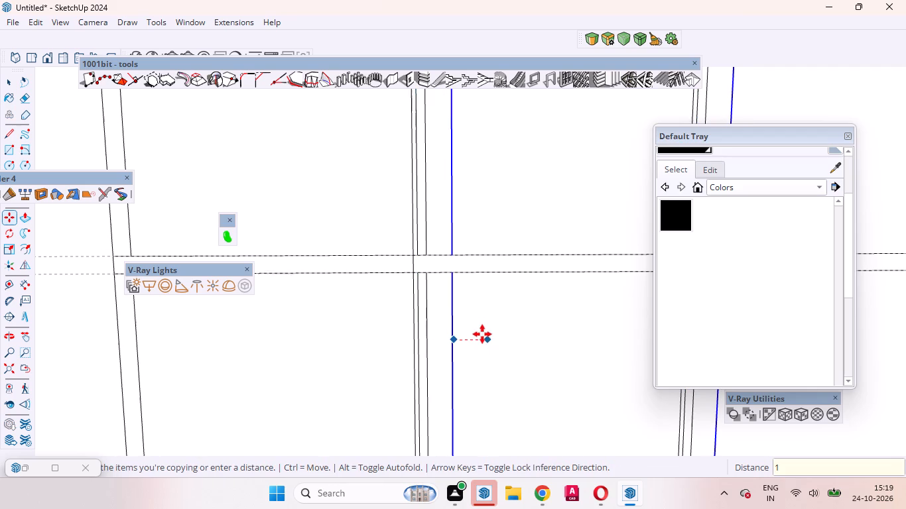
{"action": "key", "text": "space"}
Delete the original divider line nearest the potted plant, including its segments above, below and inside the narrow band.
{"action": "scroll", "coordinate": [403, 274], "scroll_direction": "up", "scroll_amount": 6}
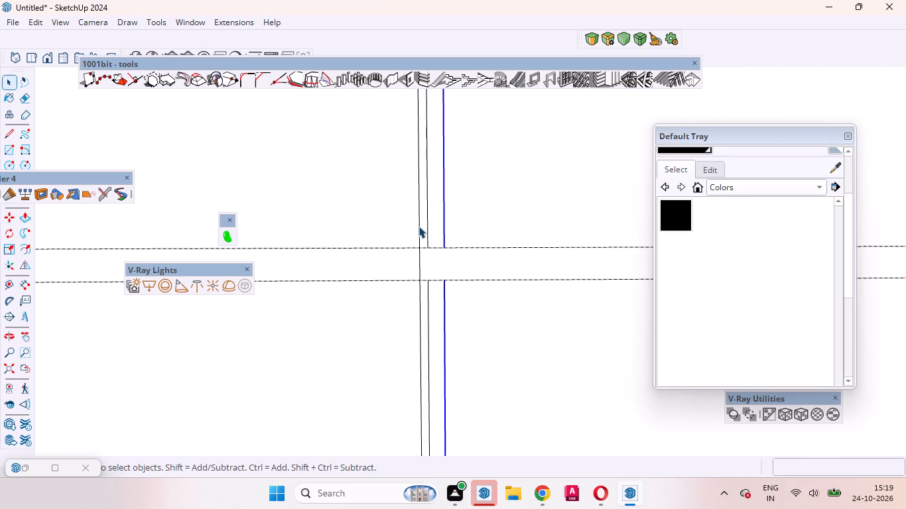
{"action": "left_click", "coordinate": [419, 225]}
{"action": "key", "text": "Delete"}
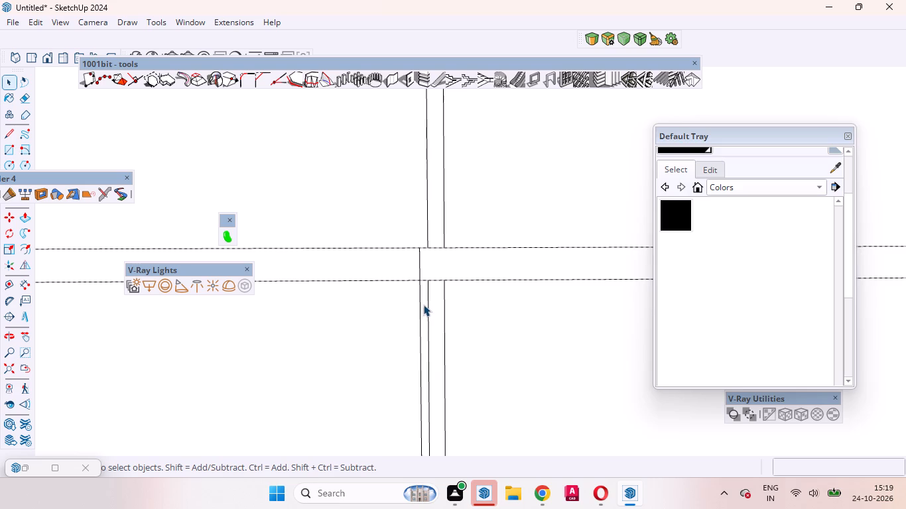
{"action": "left_click", "coordinate": [421, 301]}
{"action": "key", "text": "Delete"}
{"action": "left_click", "coordinate": [418, 269]}
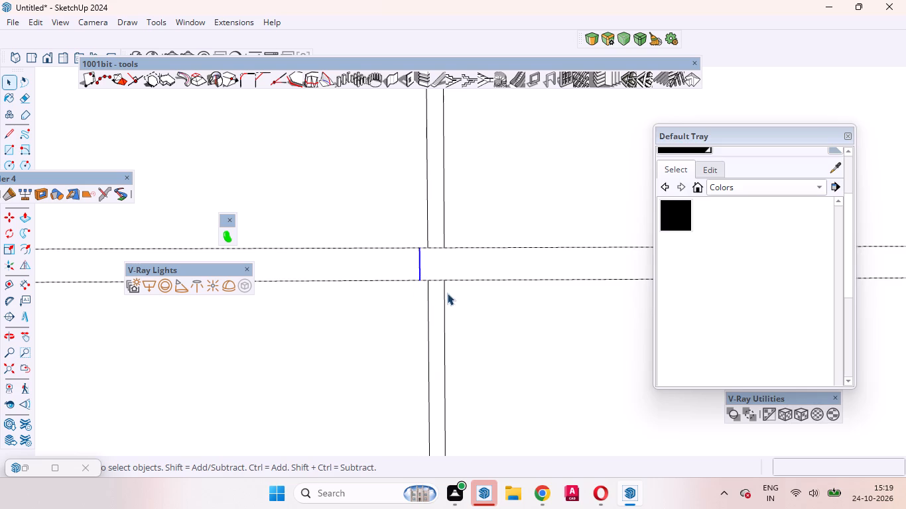
{"action": "scroll", "coordinate": [447, 292], "scroll_direction": "down", "scroll_amount": 4}
{"action": "key", "text": "Delete"}
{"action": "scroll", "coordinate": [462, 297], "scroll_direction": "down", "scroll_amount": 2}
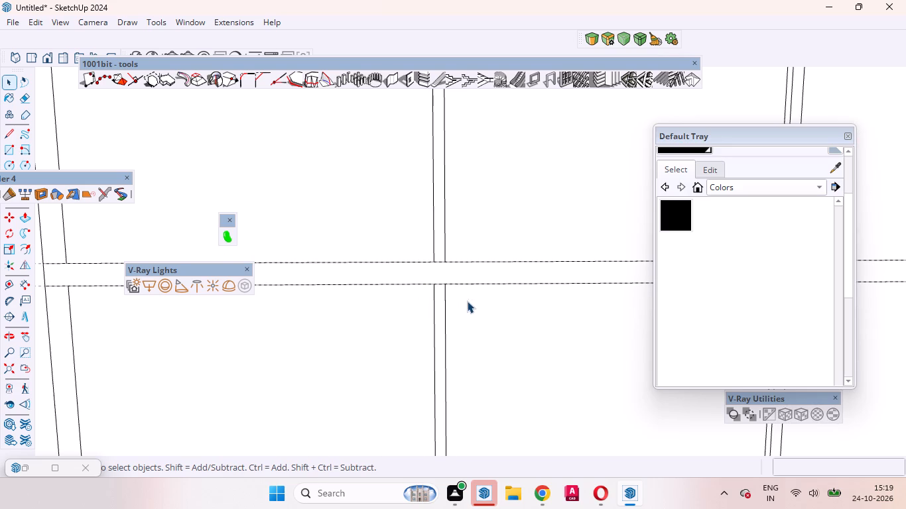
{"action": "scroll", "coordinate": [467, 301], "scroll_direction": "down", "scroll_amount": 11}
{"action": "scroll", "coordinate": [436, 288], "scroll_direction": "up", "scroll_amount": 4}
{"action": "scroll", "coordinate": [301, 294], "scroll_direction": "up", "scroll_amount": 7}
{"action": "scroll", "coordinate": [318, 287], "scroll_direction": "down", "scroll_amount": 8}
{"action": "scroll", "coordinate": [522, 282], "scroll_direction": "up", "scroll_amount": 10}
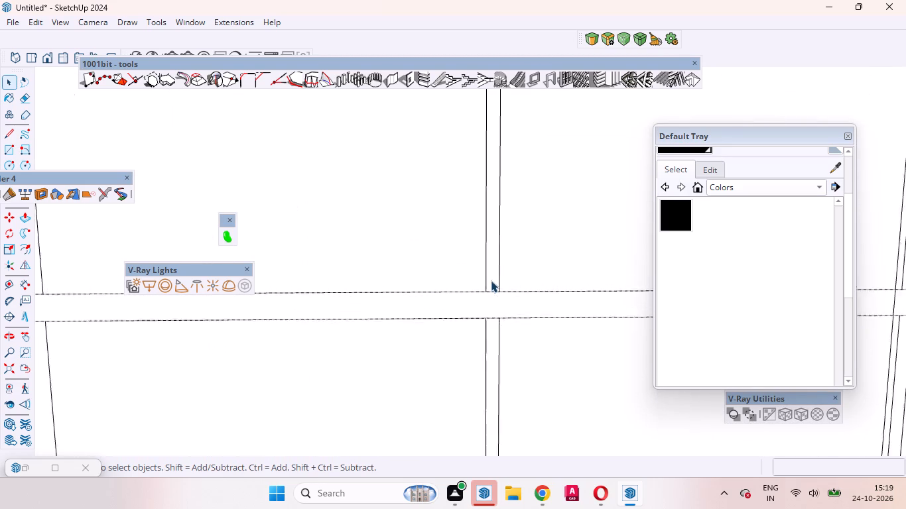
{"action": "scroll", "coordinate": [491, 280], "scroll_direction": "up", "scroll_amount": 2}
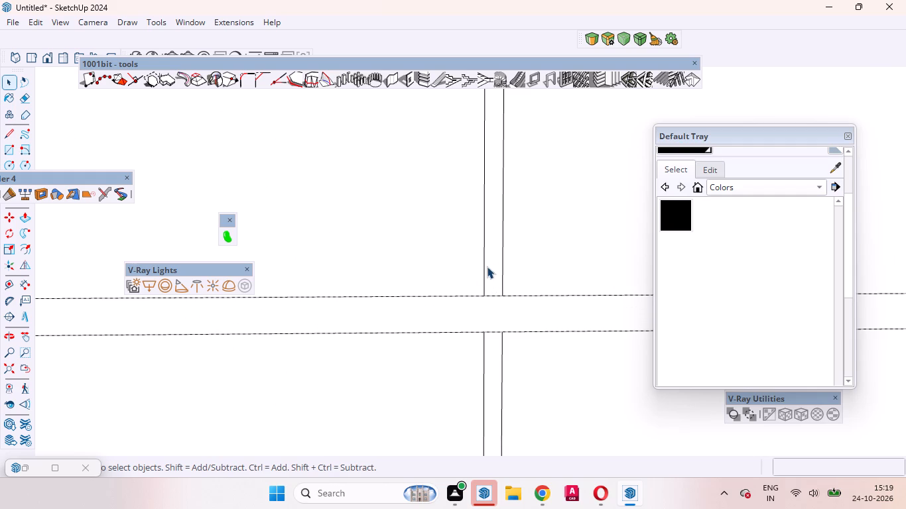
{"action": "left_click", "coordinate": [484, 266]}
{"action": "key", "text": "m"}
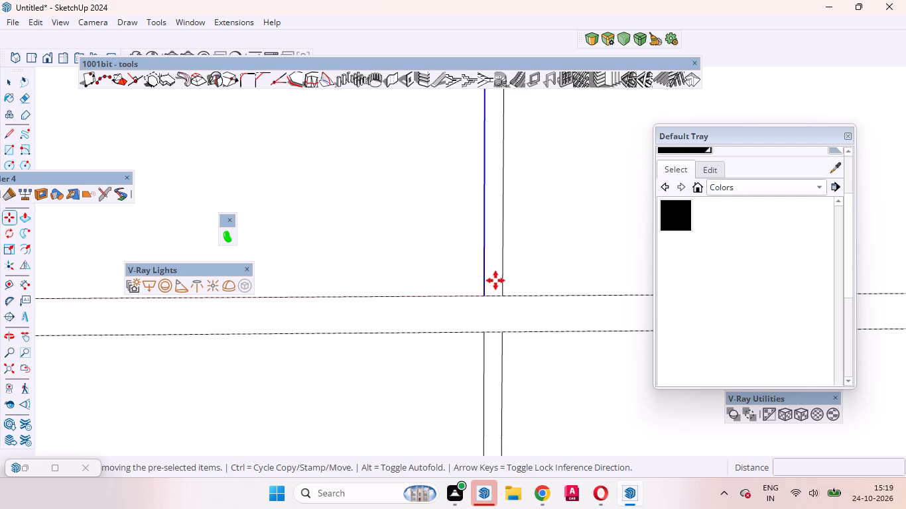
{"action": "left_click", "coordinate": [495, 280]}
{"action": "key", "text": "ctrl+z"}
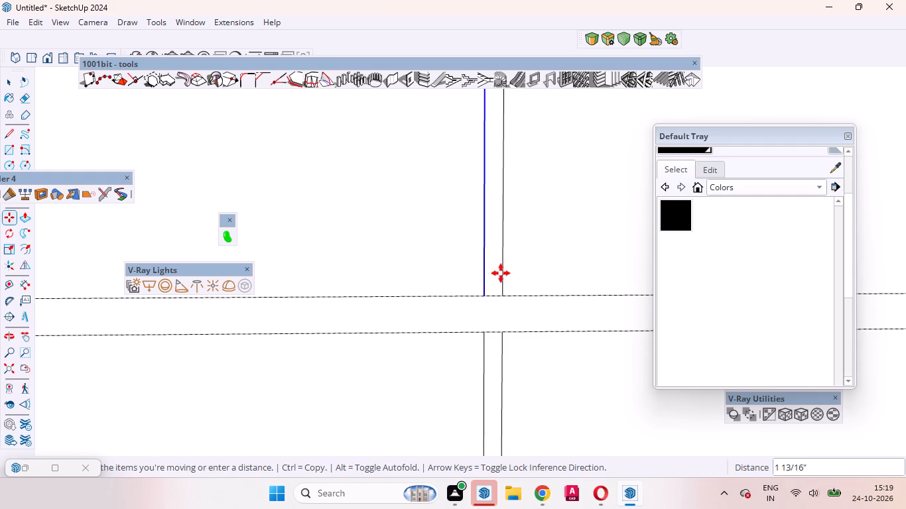
Undo the deletion of the original divider line nearest the potted plant, including its segments above, below and inside the narrow band.
{"action": "key", "text": "ctrl+z"}
{"action": "key", "text": "ctrl+z"}
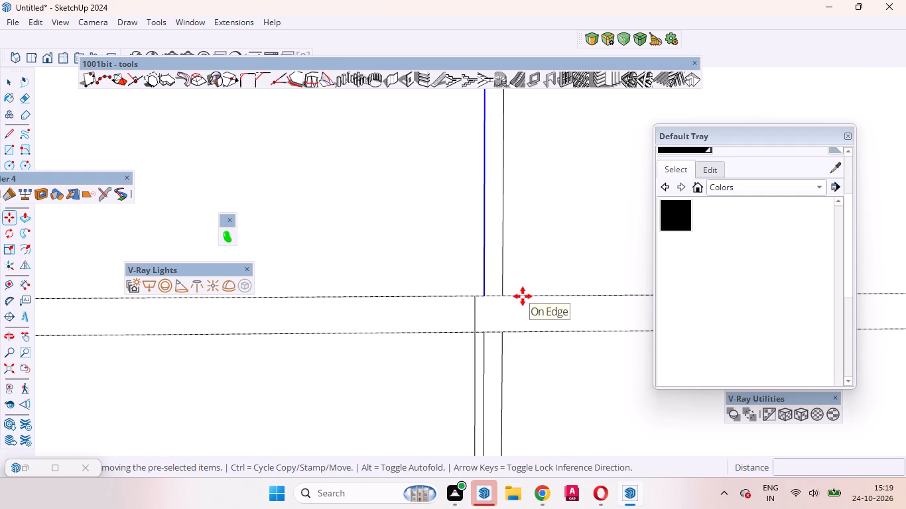
{"action": "key", "text": "ctrl+z"}
{"action": "key", "text": "ctrl+z"}
{"action": "key", "text": "ctrl+z"}
Delete the middle of the three lines in the divider nearest the potted plant, both above and below the narrow band.
{"action": "scroll", "coordinate": [526, 234], "scroll_direction": "down", "scroll_amount": 5}
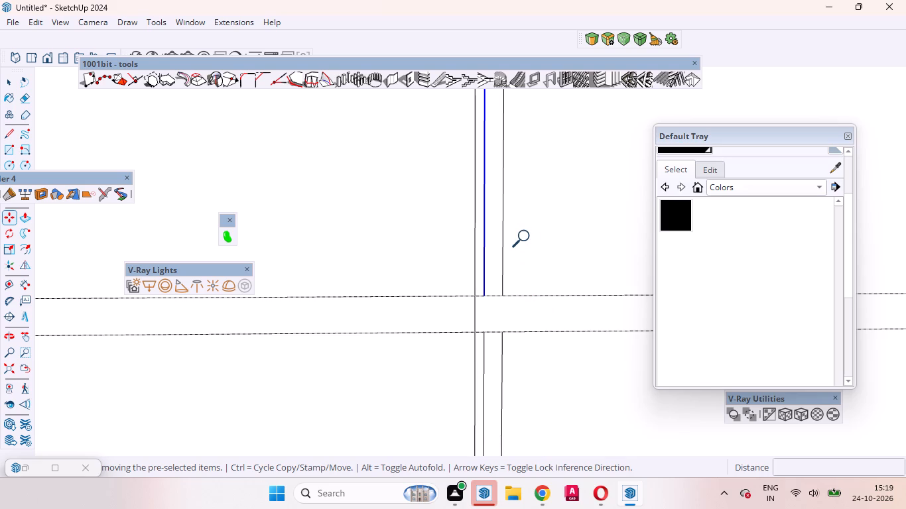
{"action": "scroll", "coordinate": [545, 250], "scroll_direction": "down", "scroll_amount": 4}
{"action": "key", "text": "space"}
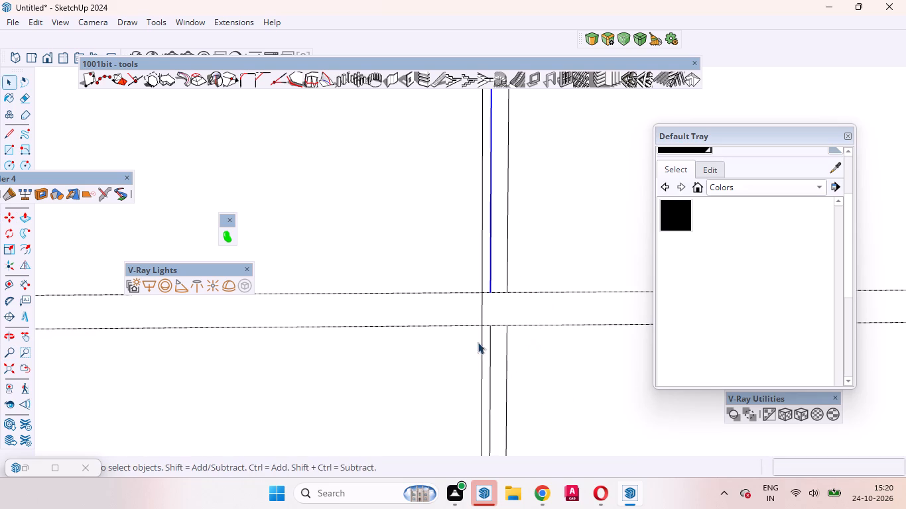
{"action": "scroll", "coordinate": [517, 304], "scroll_direction": "up", "scroll_amount": 3}
{"action": "key", "text": "Delete"}
{"action": "scroll", "coordinate": [486, 306], "scroll_direction": "down", "scroll_amount": 4}
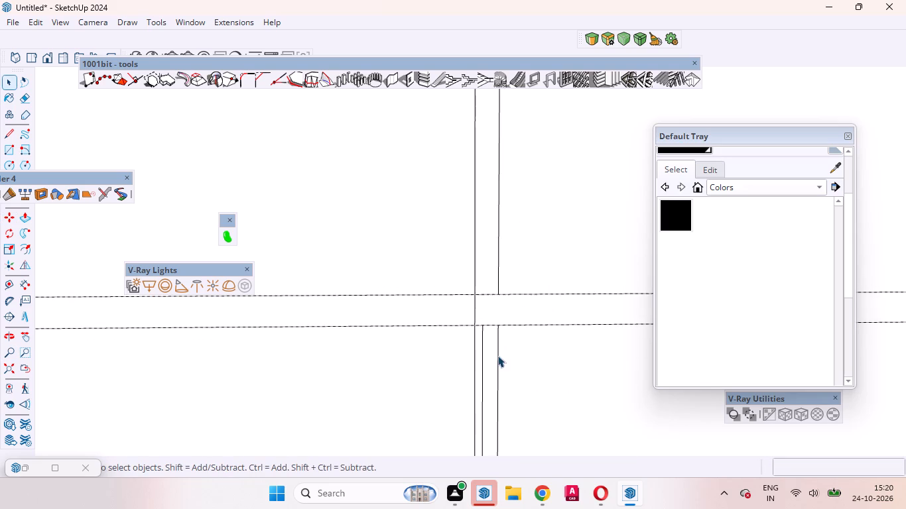
{"action": "scroll", "coordinate": [497, 357], "scroll_direction": "up", "scroll_amount": 4}
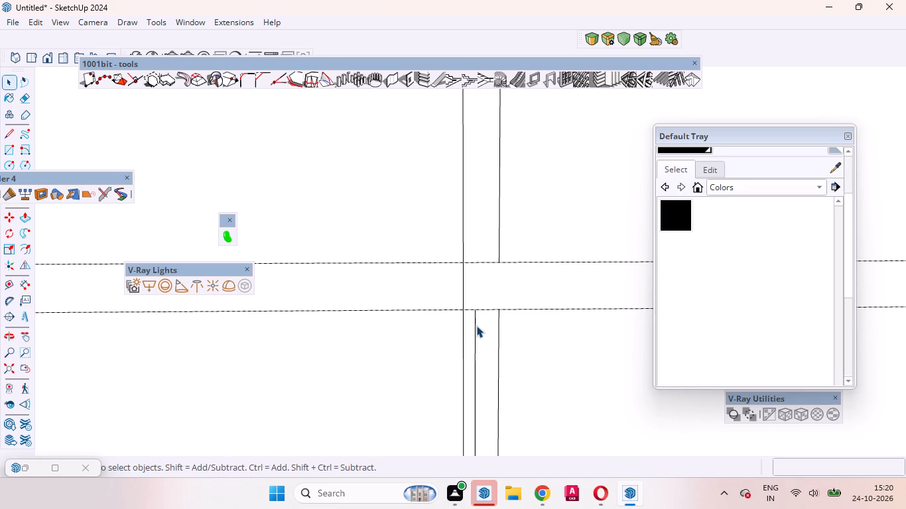
{"action": "left_click", "coordinate": [476, 325]}
{"action": "key", "text": "Delete"}
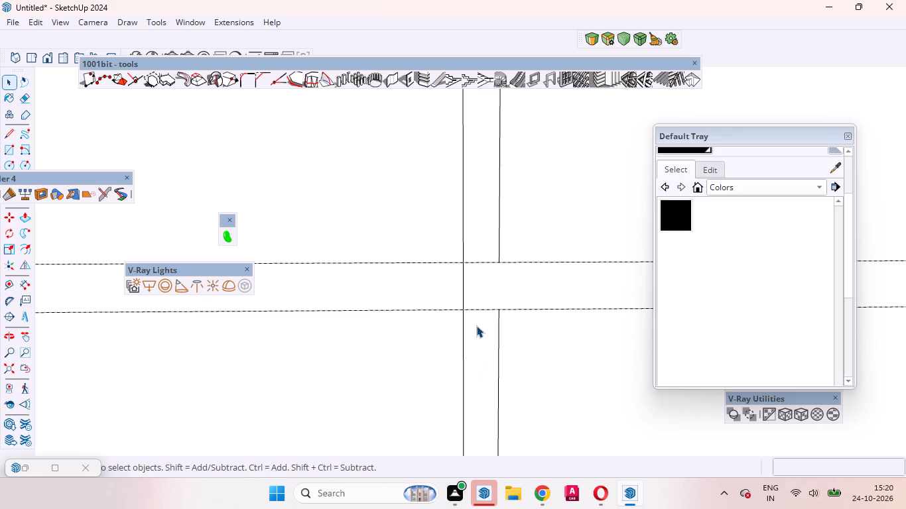
Draw a vertical line across the narrow band, joining the edge of the mullion nearest the plant that faces away from it.
{"action": "scroll", "coordinate": [508, 296], "scroll_direction": "down", "scroll_amount": 20}
{"action": "scroll", "coordinate": [508, 296], "scroll_direction": "down", "scroll_amount": 1}
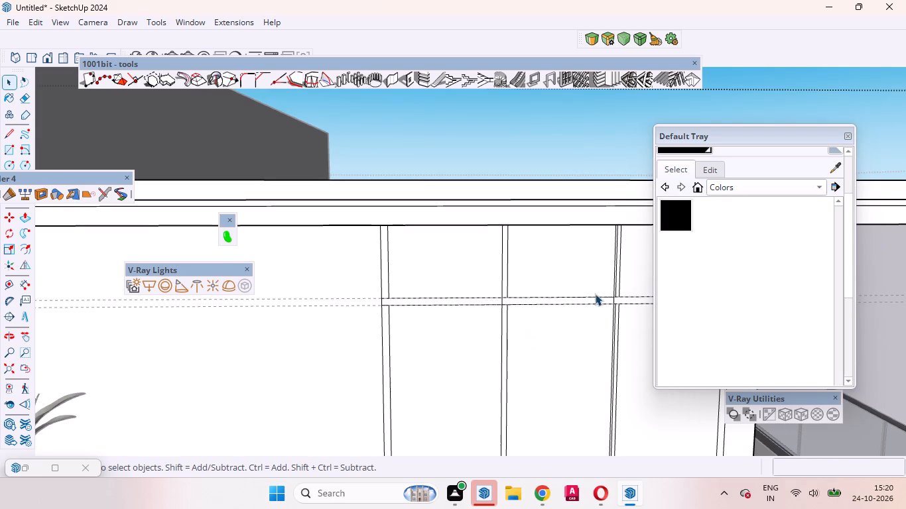
{"action": "scroll", "coordinate": [465, 289], "scroll_direction": "up", "scroll_amount": 6}
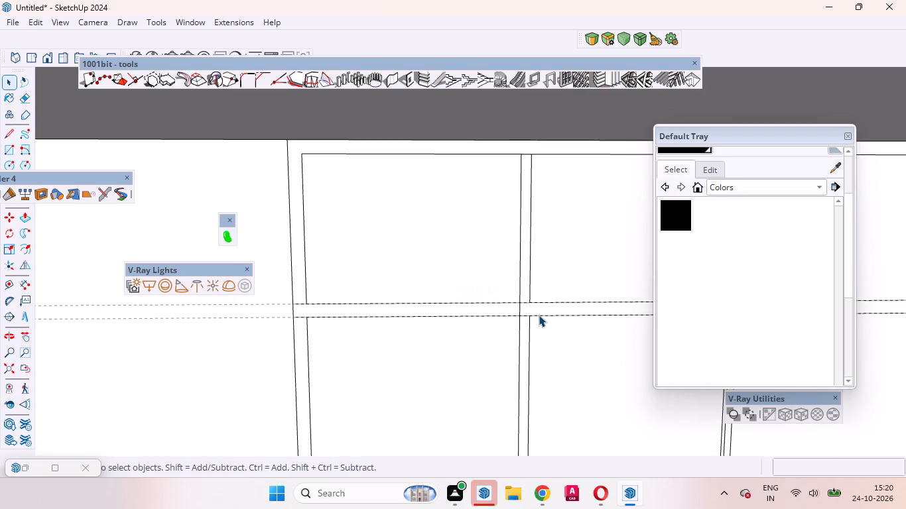
{"action": "key", "text": "l"}
{"action": "scroll", "coordinate": [535, 308], "scroll_direction": "up", "scroll_amount": 4}
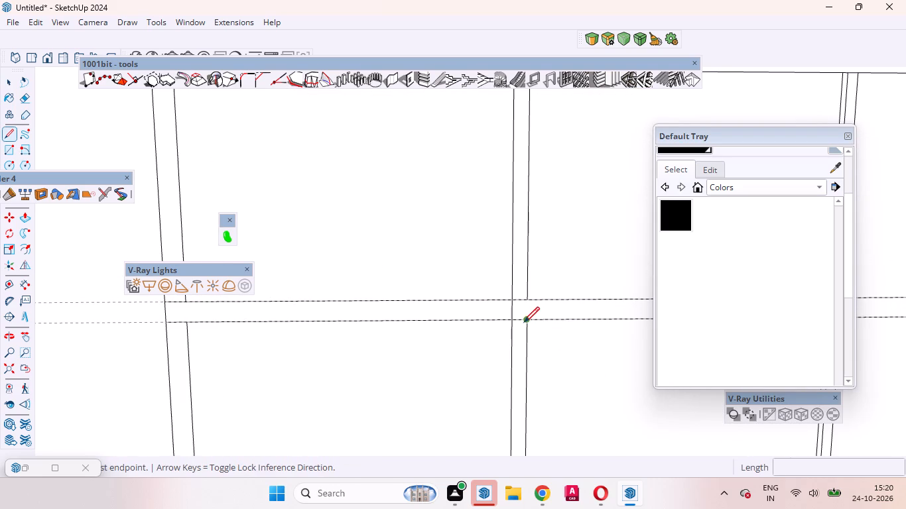
{"action": "left_click", "coordinate": [524, 322]}
{"action": "scroll", "coordinate": [534, 290], "scroll_direction": "down", "scroll_amount": 5}
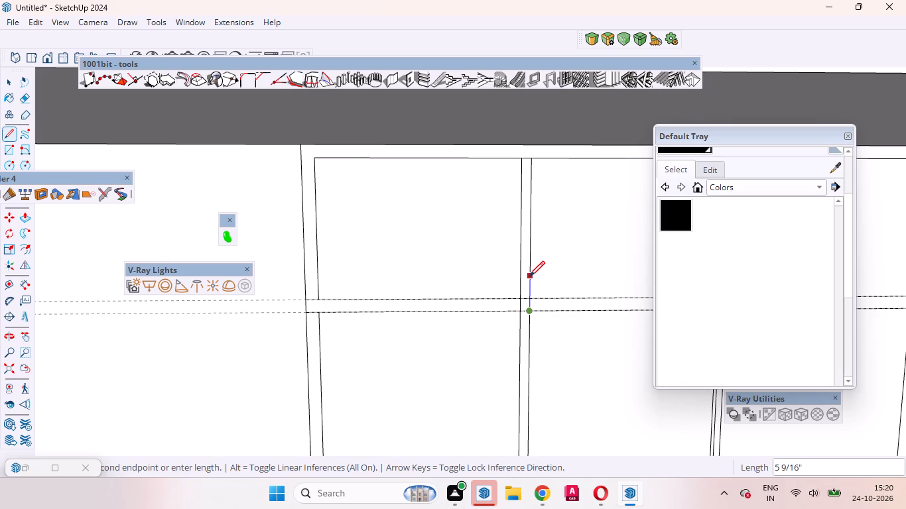
{"action": "left_click", "coordinate": [529, 276]}
{"action": "key", "text": "space"}
Delete all four edge segments bounding the square where the mullion nearest the potted plant crosses the narrow band.
{"action": "scroll", "coordinate": [523, 310], "scroll_direction": "up", "scroll_amount": 9}
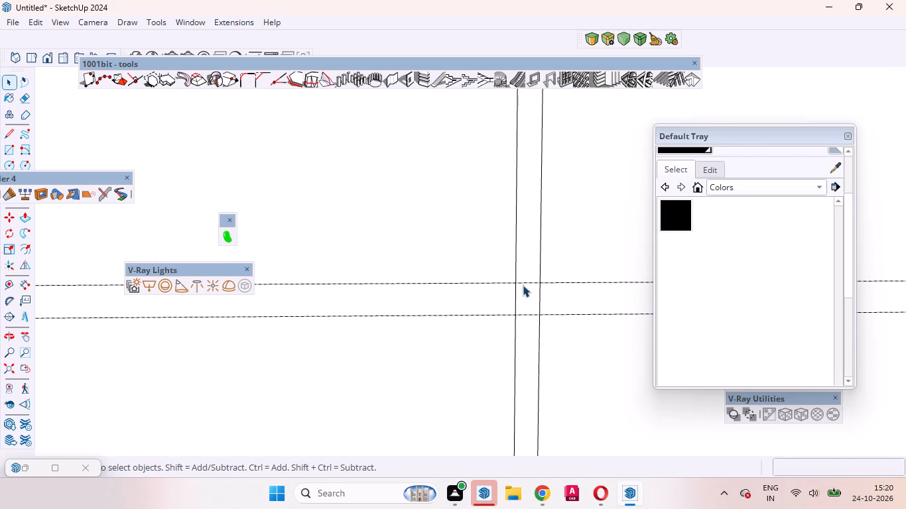
{"action": "left_click", "coordinate": [523, 284]}
{"action": "key", "text": "Delete"}
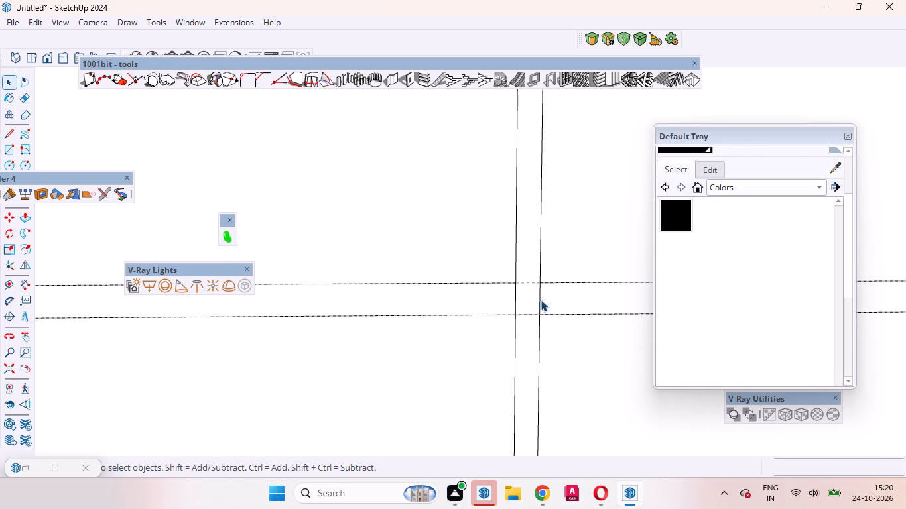
{"action": "left_click", "coordinate": [541, 300]}
{"action": "key", "text": "Delete"}
{"action": "left_click", "coordinate": [530, 313]}
{"action": "key", "text": "Delete"}
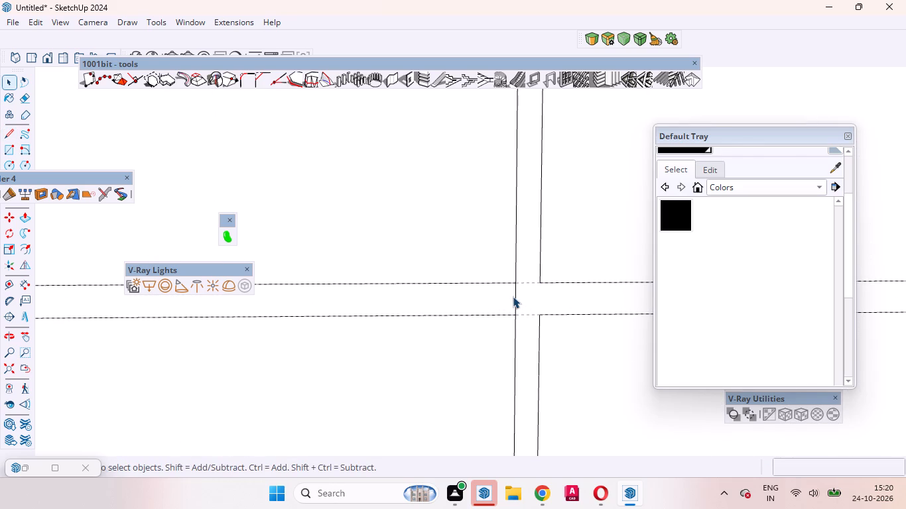
{"action": "left_click", "coordinate": [515, 296]}
{"action": "key", "text": "Delete"}
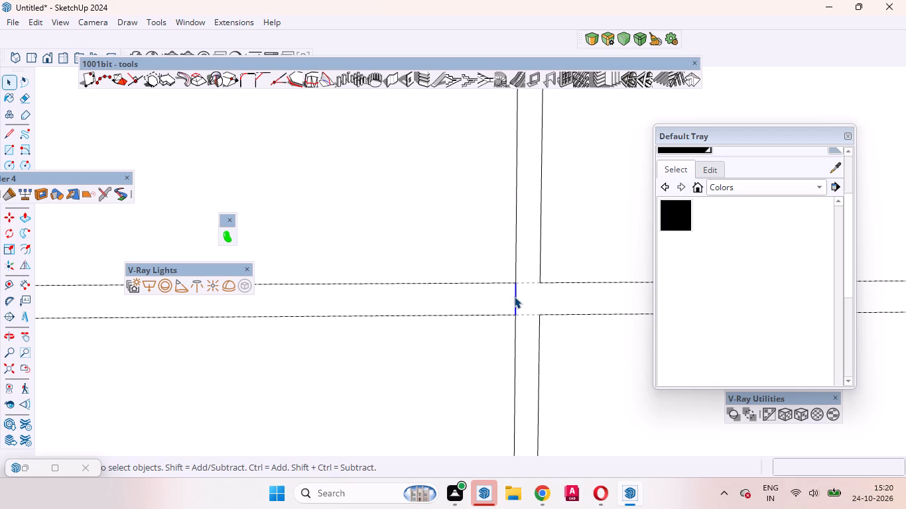
{"action": "key", "text": "Delete"}
Draw a vertical line across the narrow band, joining the second mullion's edge farthest from the potted plant.
{"action": "scroll", "coordinate": [512, 298], "scroll_direction": "down", "scroll_amount": 20}
{"action": "scroll", "coordinate": [512, 298], "scroll_direction": "down", "scroll_amount": 2}
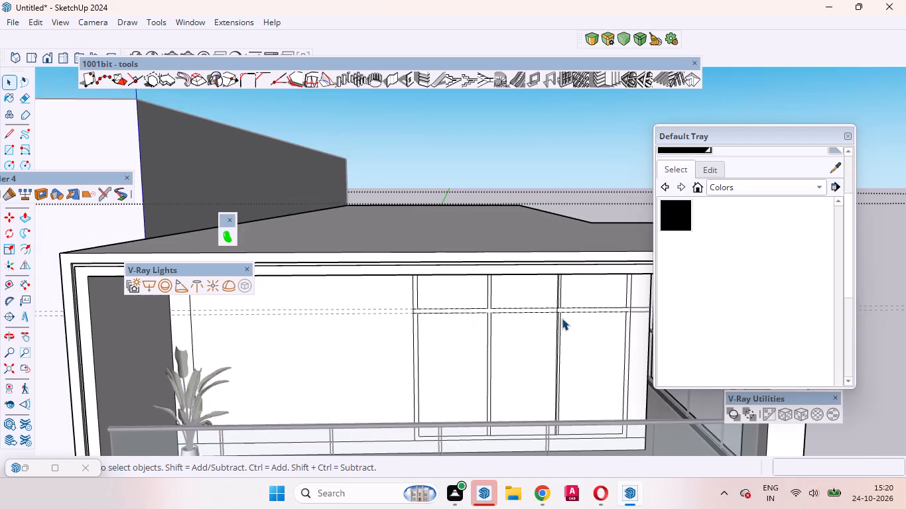
{"action": "scroll", "coordinate": [562, 318], "scroll_direction": "up", "scroll_amount": 19}
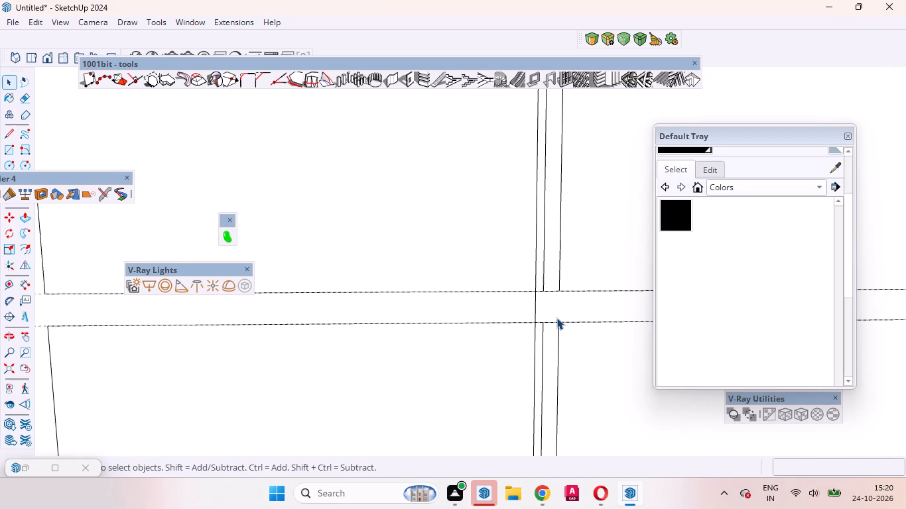
{"action": "key", "text": "l"}
{"action": "left_click", "coordinate": [559, 325]}
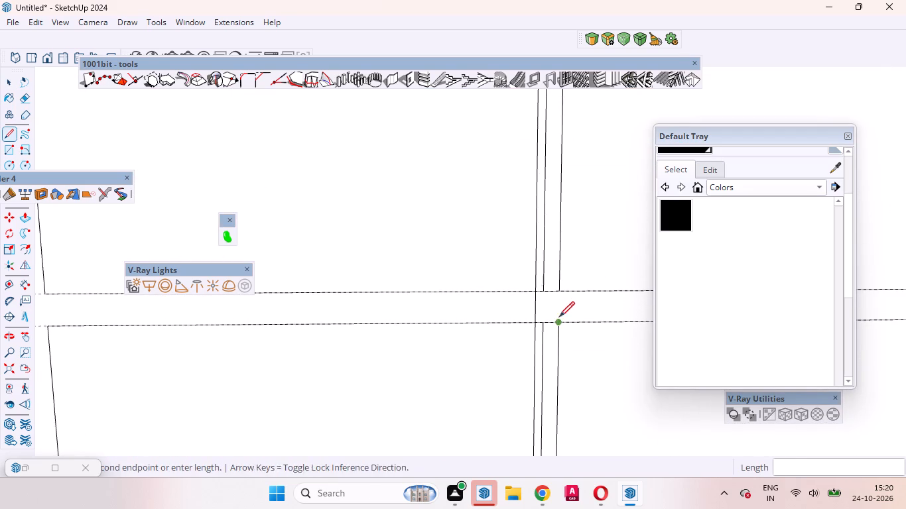
{"action": "left_click", "coordinate": [559, 292]}
{"action": "key", "text": "space"}
Delete the second mullion's middle line, both above and below the narrow band.
{"action": "left_click", "coordinate": [543, 284]}
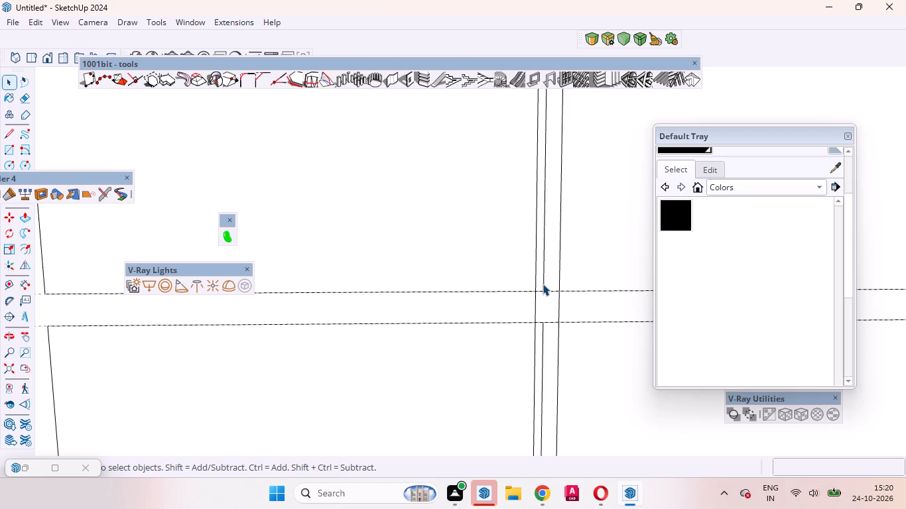
{"action": "key", "text": "Delete"}
{"action": "left_click", "coordinate": [542, 335]}
{"action": "key", "text": "Delete"}
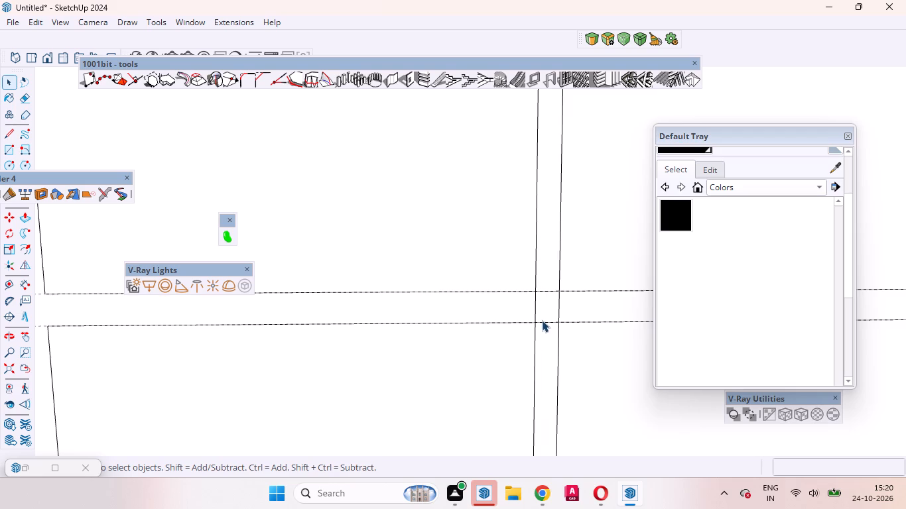
Delete all four edge segments bounding the square where the second mullion crosses the narrow band.
{"action": "left_click", "coordinate": [542, 320]}
{"action": "key", "text": "Delete"}
{"action": "key", "text": "ctrl+z"}
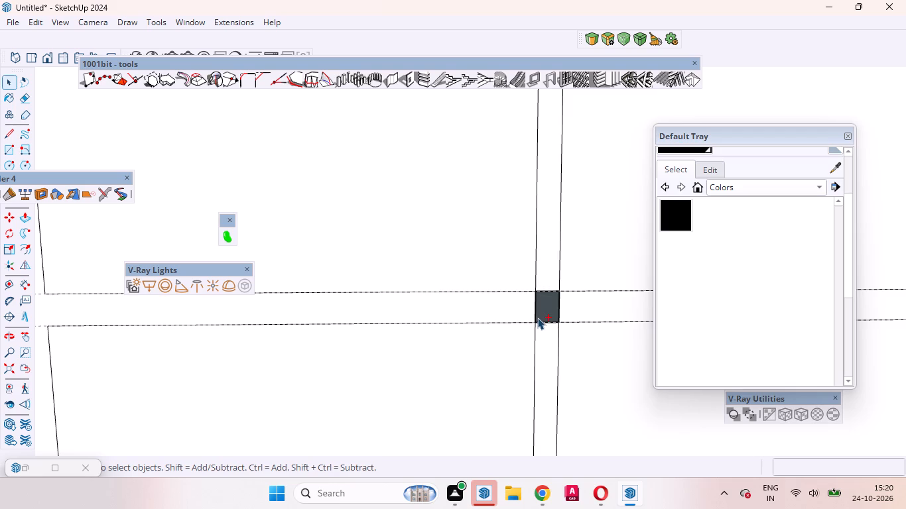
{"action": "left_click", "coordinate": [547, 323]}
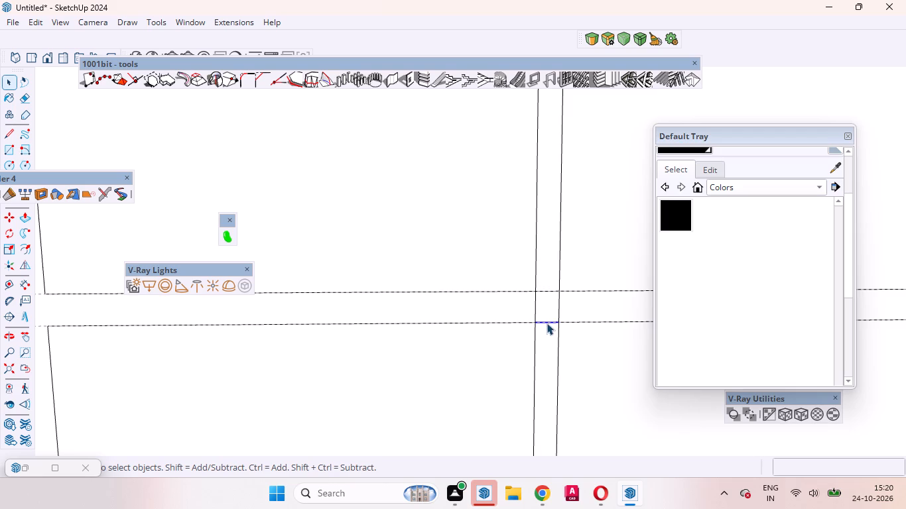
{"action": "key", "text": "Delete"}
{"action": "left_click", "coordinate": [543, 292]}
{"action": "key", "text": "Delete"}
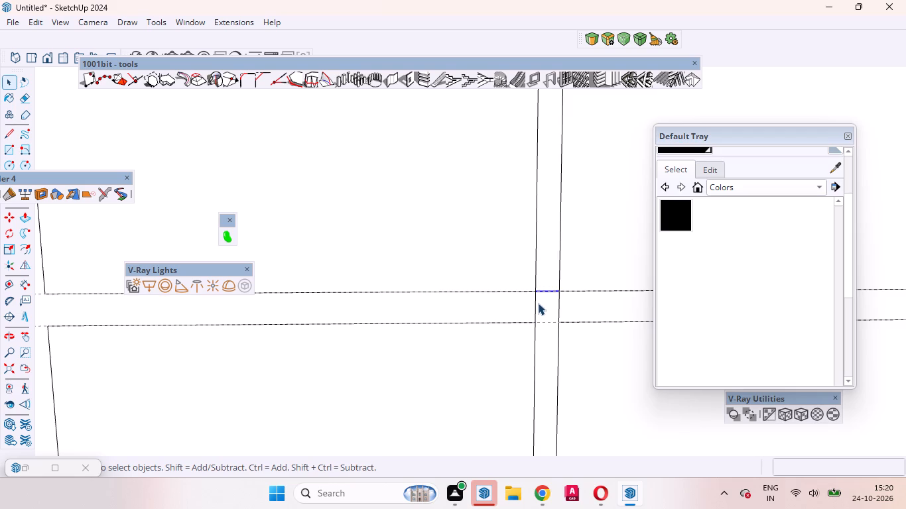
{"action": "left_click", "coordinate": [537, 303]}
{"action": "key", "text": "Delete"}
{"action": "left_click", "coordinate": [560, 310]}
{"action": "key", "text": "Delete"}
Erase both narrow band line segments crossing the outer frame's vertical member farthest from the potted plant.
{"action": "scroll", "coordinate": [534, 315], "scroll_direction": "down", "scroll_amount": 19}
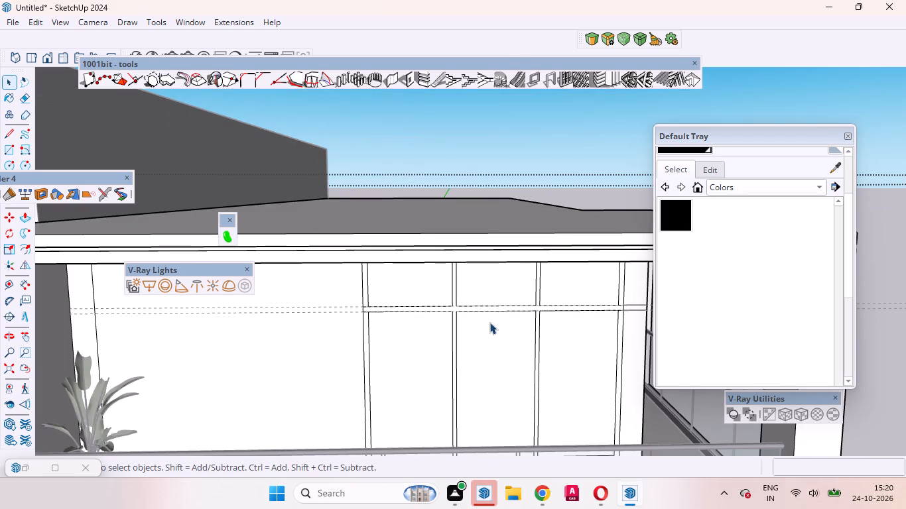
{"action": "scroll", "coordinate": [643, 310], "scroll_direction": "up", "scroll_amount": 1}
{"action": "scroll", "coordinate": [447, 328], "scroll_direction": "down", "scroll_amount": 4}
{"action": "scroll", "coordinate": [584, 310], "scroll_direction": "up", "scroll_amount": 7}
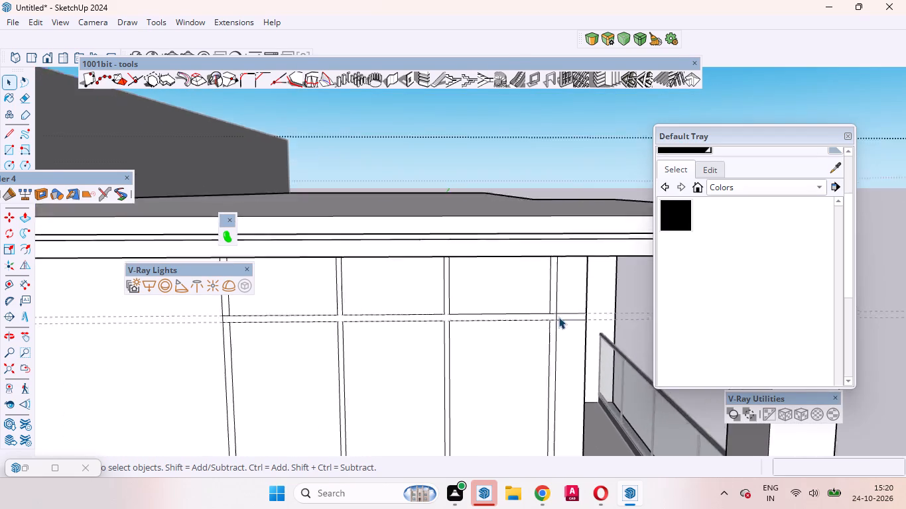
{"action": "scroll", "coordinate": [558, 317], "scroll_direction": "up", "scroll_amount": 6}
{"action": "left_click", "coordinate": [545, 306]}
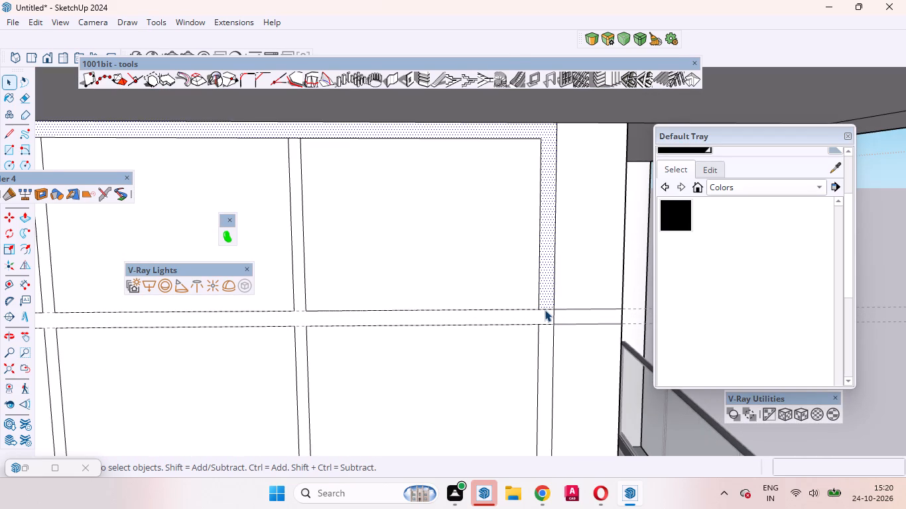
{"action": "left_click", "coordinate": [545, 310]}
{"action": "key", "text": "Delete"}
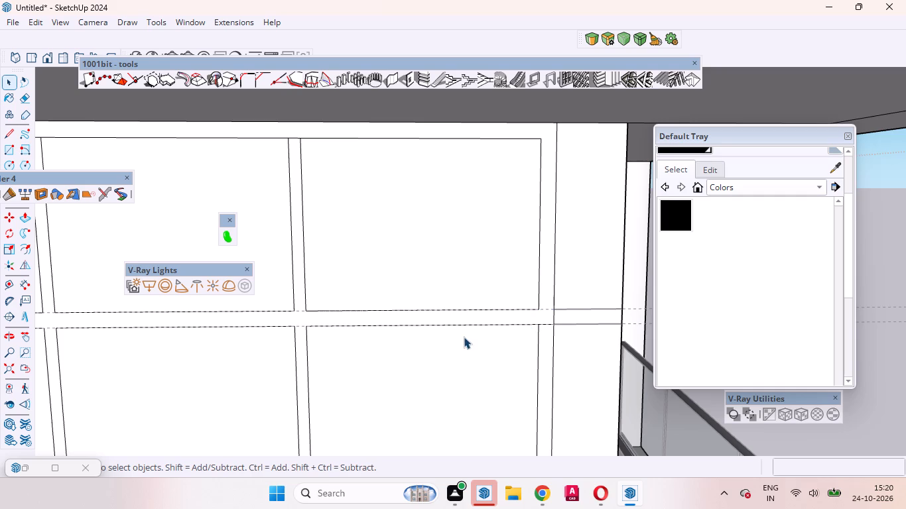
{"action": "left_click", "coordinate": [18, 97]}
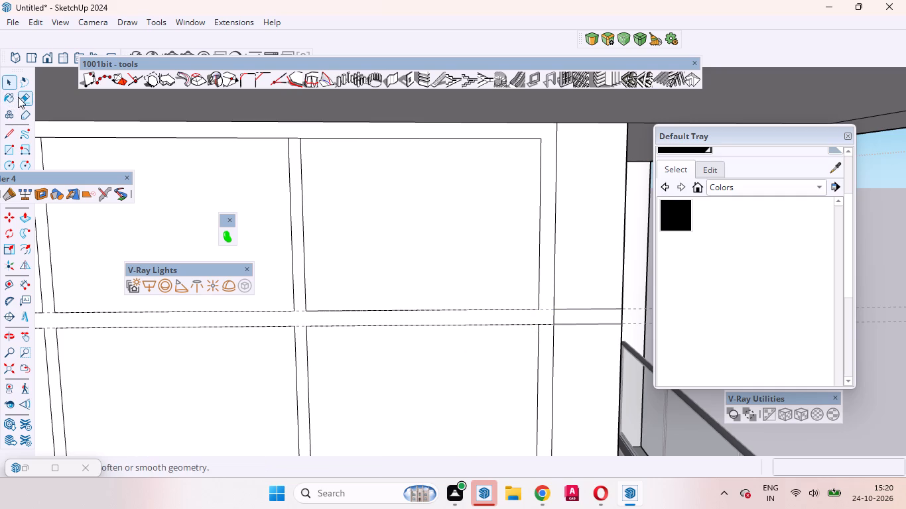
{"action": "scroll", "coordinate": [549, 376], "scroll_direction": "up", "scroll_amount": 2}
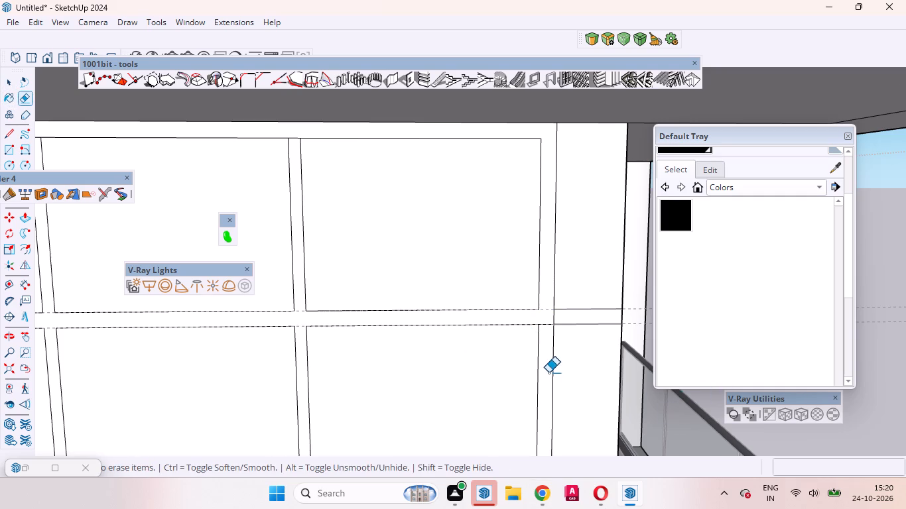
{"action": "scroll", "coordinate": [549, 372], "scroll_direction": "up", "scroll_amount": 6}
{"action": "left_click_drag", "start_coordinate": [546, 260], "coordinate": [545, 325]}
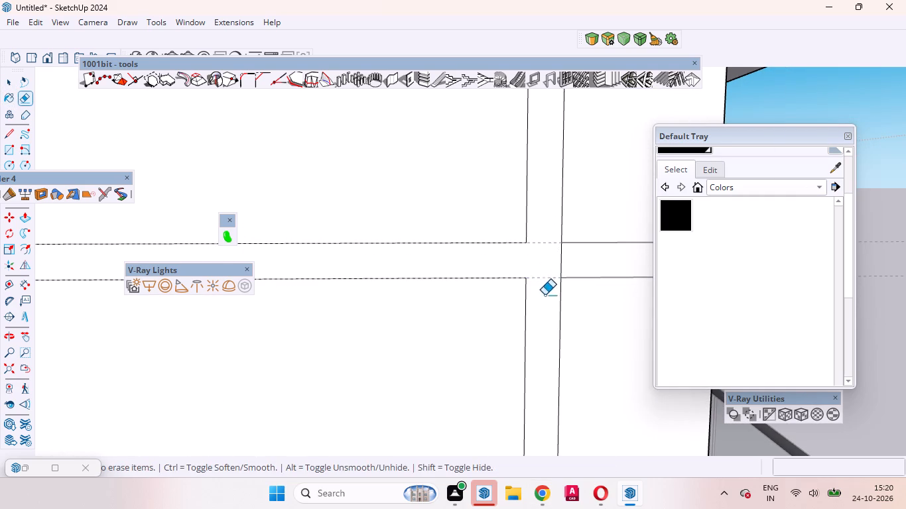
Erase the narrow band line segments crossing the outer frame's vertical member nearest the potted plant.
{"action": "scroll", "coordinate": [547, 296], "scroll_direction": "down", "scroll_amount": 20}
{"action": "scroll", "coordinate": [547, 296], "scroll_direction": "down", "scroll_amount": 4}
{"action": "scroll", "coordinate": [410, 313], "scroll_direction": "up", "scroll_amount": 3}
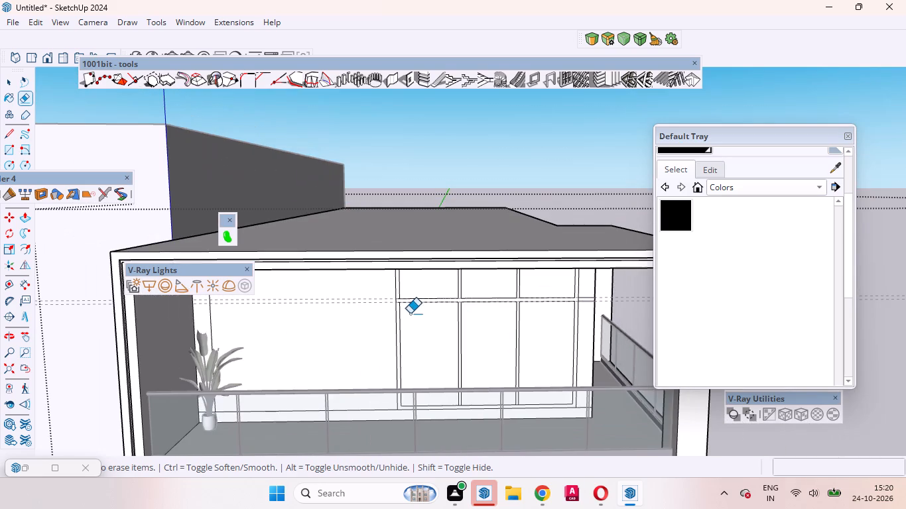
{"action": "scroll", "coordinate": [410, 313], "scroll_direction": "up", "scroll_amount": 14}
{"action": "left_click_drag", "start_coordinate": [373, 272], "coordinate": [370, 322]}
{"action": "scroll", "coordinate": [442, 254], "scroll_direction": "down", "scroll_amount": 17}
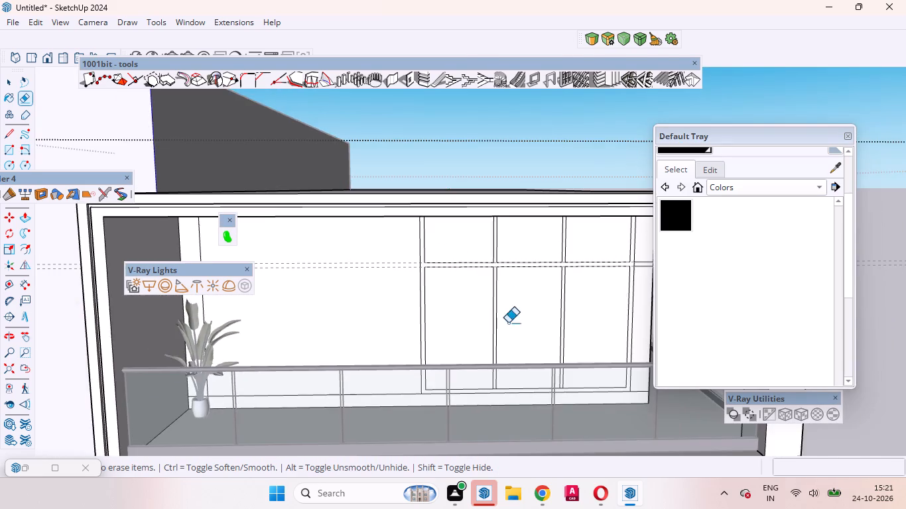
Erase the short edge segments where both mullions meet the opening's bottom frame member.
{"action": "scroll", "coordinate": [502, 369], "scroll_direction": "up", "scroll_amount": 7}
{"action": "scroll", "coordinate": [494, 282], "scroll_direction": "down", "scroll_amount": 4}
{"action": "middle_click_drag", "start_coordinate": [494, 288], "coordinate": [503, 395]}
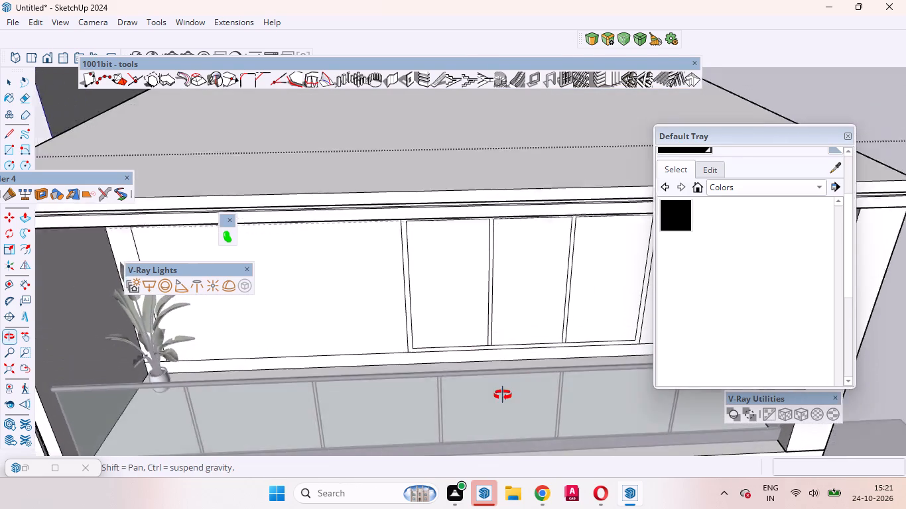
{"action": "middle_click_drag", "start_coordinate": [503, 395], "coordinate": [503, 406]}
{"action": "scroll", "coordinate": [543, 363], "scroll_direction": "up", "scroll_amount": 5}
{"action": "scroll", "coordinate": [572, 328], "scroll_direction": "up", "scroll_amount": 16}
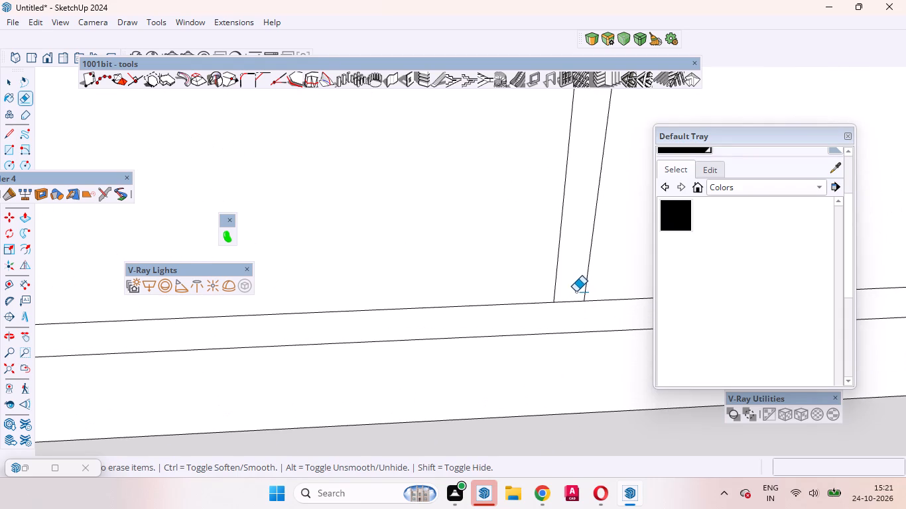
{"action": "left_click_drag", "start_coordinate": [573, 286], "coordinate": [573, 322]}
{"action": "scroll", "coordinate": [590, 290], "scroll_direction": "down", "scroll_amount": 13}
{"action": "scroll", "coordinate": [423, 306], "scroll_direction": "up", "scroll_amount": 2}
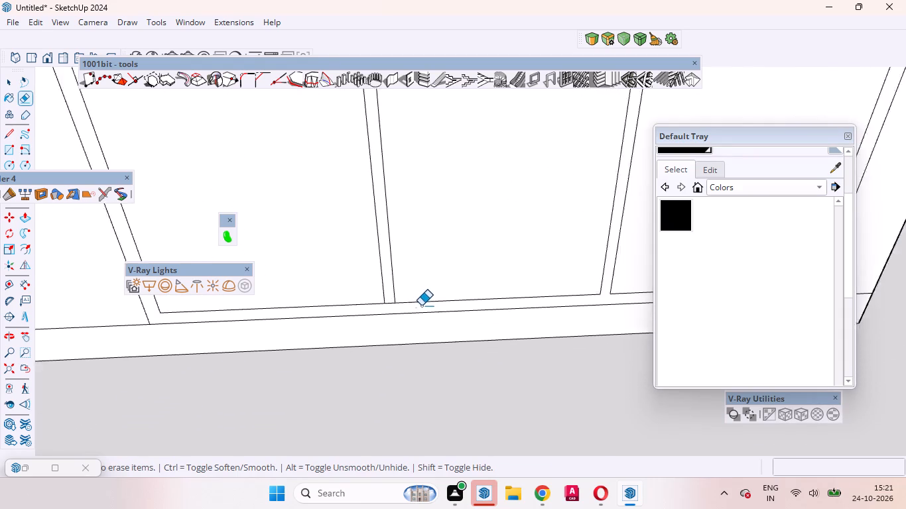
{"action": "scroll", "coordinate": [421, 306], "scroll_direction": "up", "scroll_amount": 10}
{"action": "left_click_drag", "start_coordinate": [377, 288], "coordinate": [380, 319]}
{"action": "key", "text": "space"}
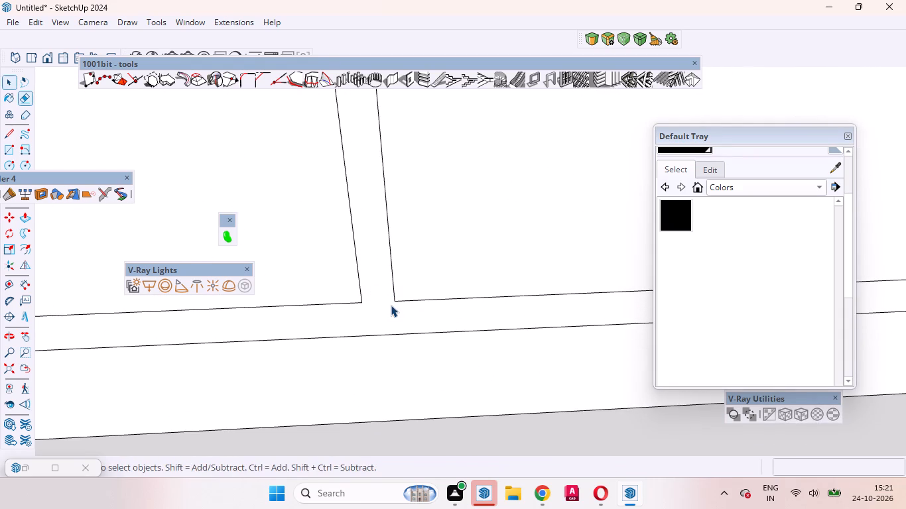
Push the upper pane nearest the potted plant about 1' 1 1/8" inward, and recess the middle upper pane to match.
{"action": "scroll", "coordinate": [387, 310], "scroll_direction": "down", "scroll_amount": 20}
{"action": "scroll", "coordinate": [387, 310], "scroll_direction": "down", "scroll_amount": 4}
{"action": "middle_click_drag", "start_coordinate": [408, 294], "coordinate": [412, 276]}
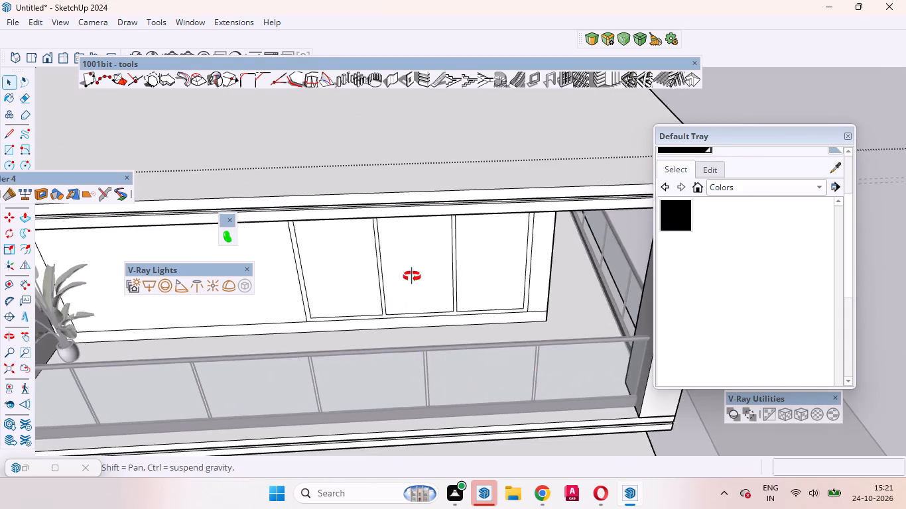
{"action": "middle_click_drag", "start_coordinate": [412, 276], "coordinate": [420, 212]}
{"action": "scroll", "coordinate": [375, 320], "scroll_direction": "down", "scroll_amount": 4}
{"action": "scroll", "coordinate": [391, 182], "scroll_direction": "up", "scroll_amount": 11}
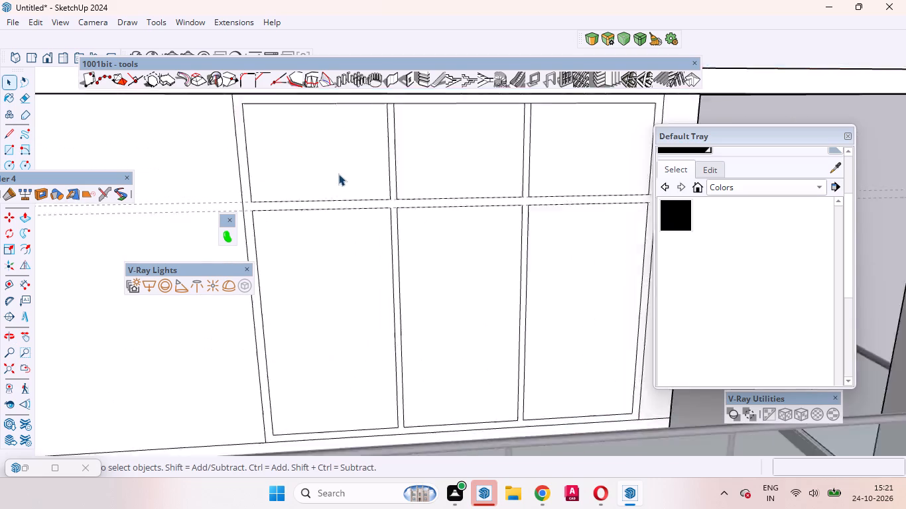
{"action": "scroll", "coordinate": [338, 174], "scroll_direction": "up", "scroll_amount": 1}
{"action": "left_click", "coordinate": [338, 174]}
{"action": "key", "text": "p"}
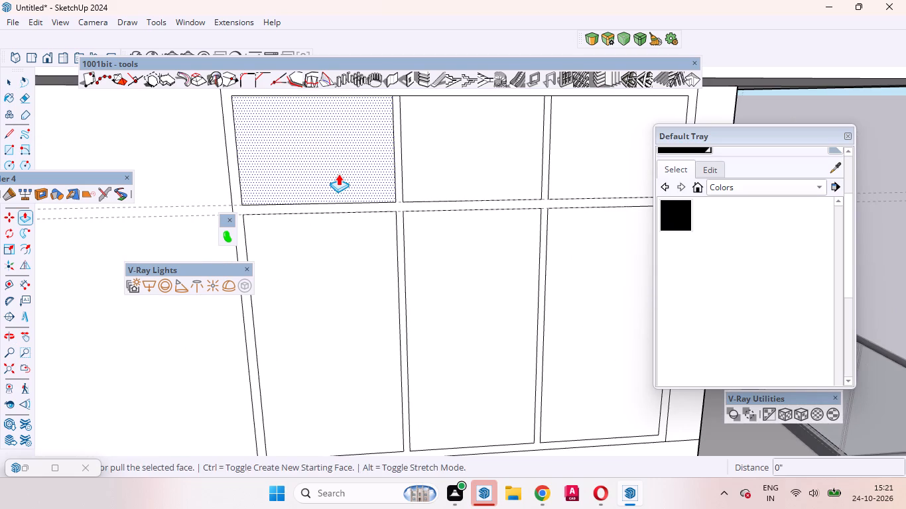
{"action": "left_click", "coordinate": [338, 174]}
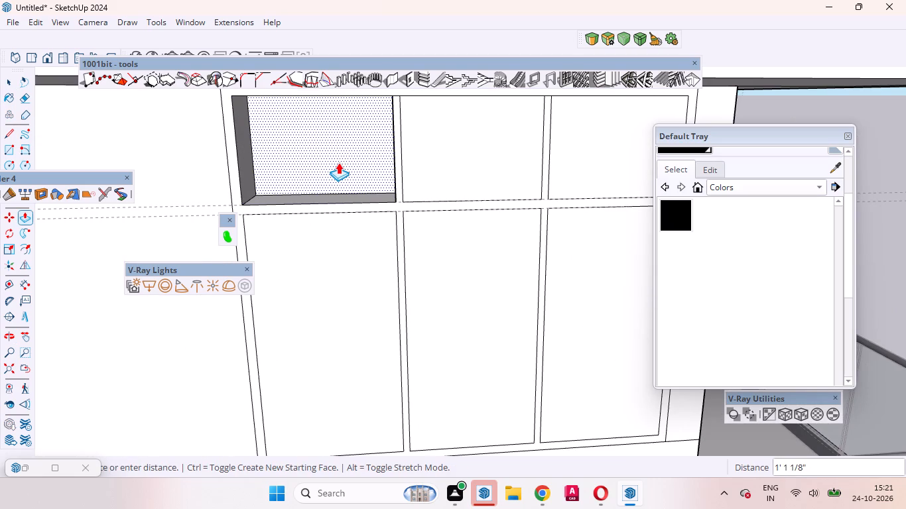
{"action": "left_click", "coordinate": [338, 162]}
{"action": "key", "text": "space"}
{"action": "left_click", "coordinate": [456, 171]}
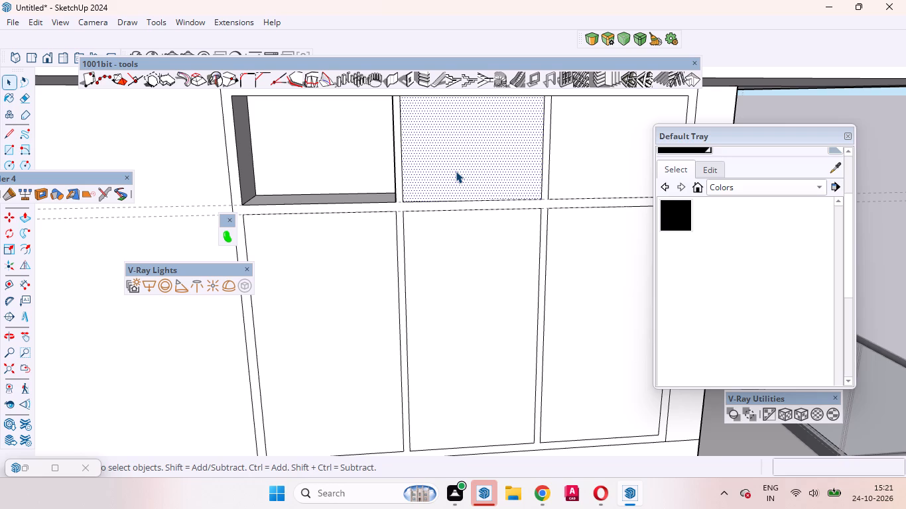
{"action": "key", "text": "p"}
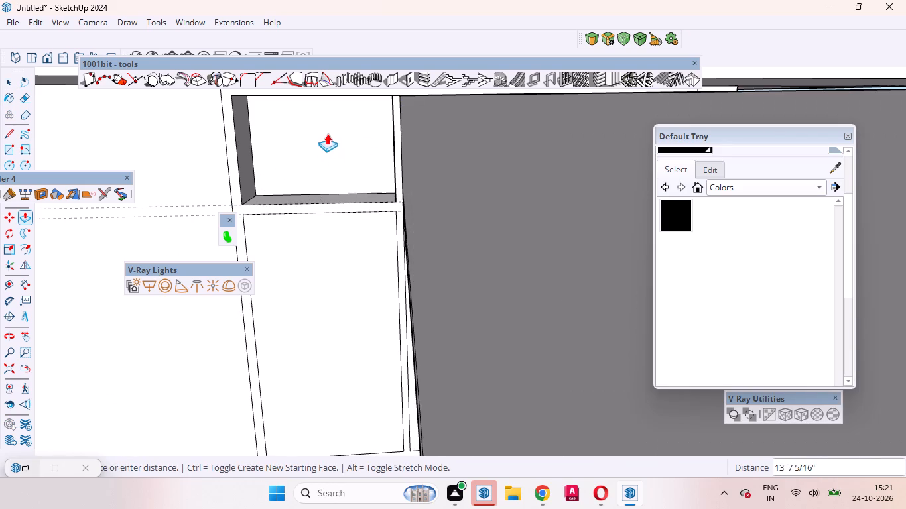
{"action": "key", "text": "space"}
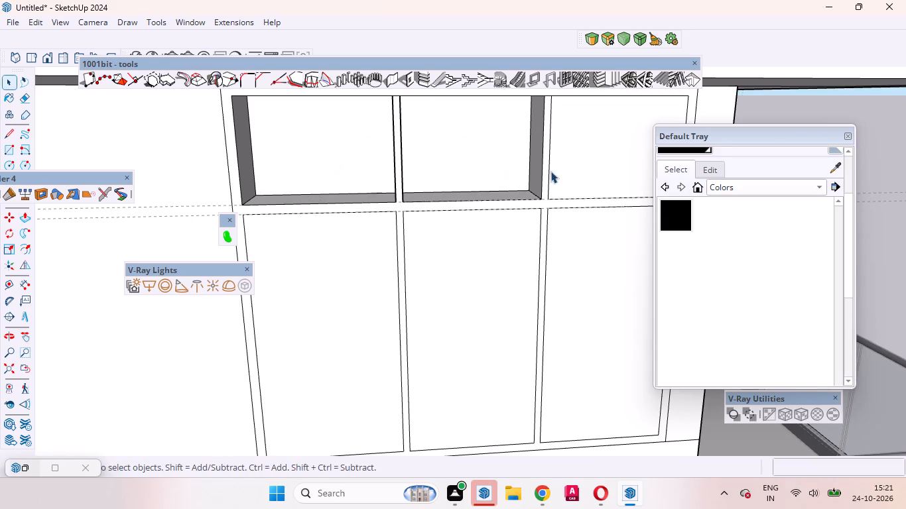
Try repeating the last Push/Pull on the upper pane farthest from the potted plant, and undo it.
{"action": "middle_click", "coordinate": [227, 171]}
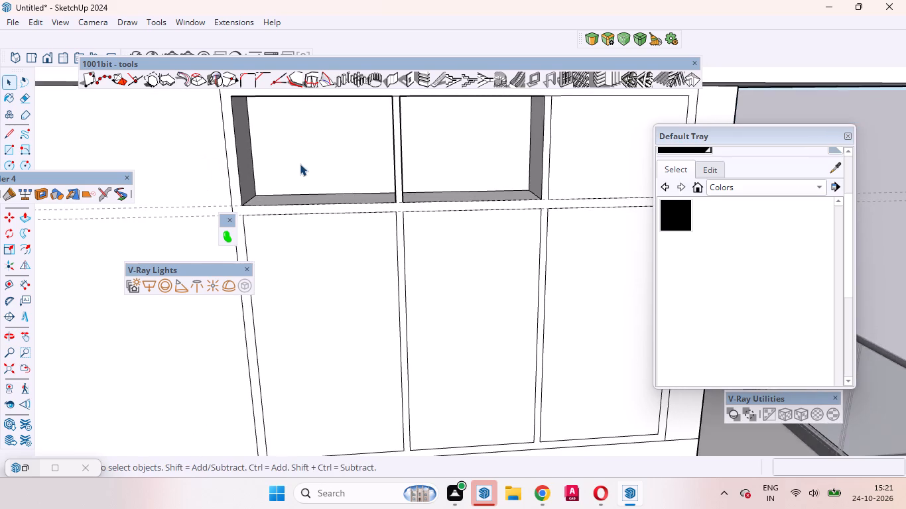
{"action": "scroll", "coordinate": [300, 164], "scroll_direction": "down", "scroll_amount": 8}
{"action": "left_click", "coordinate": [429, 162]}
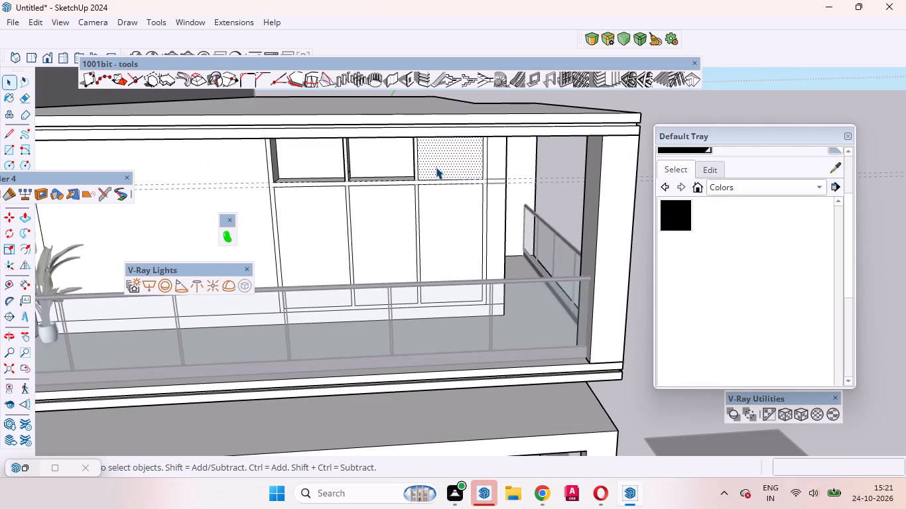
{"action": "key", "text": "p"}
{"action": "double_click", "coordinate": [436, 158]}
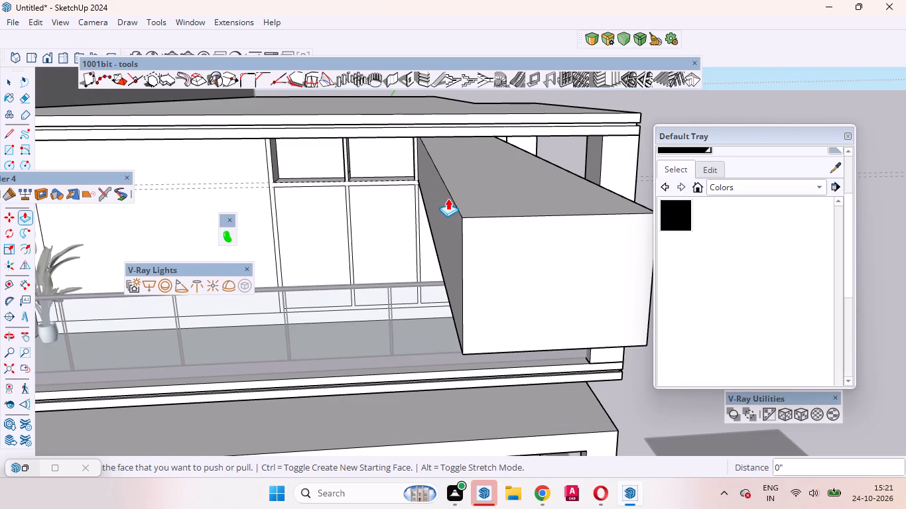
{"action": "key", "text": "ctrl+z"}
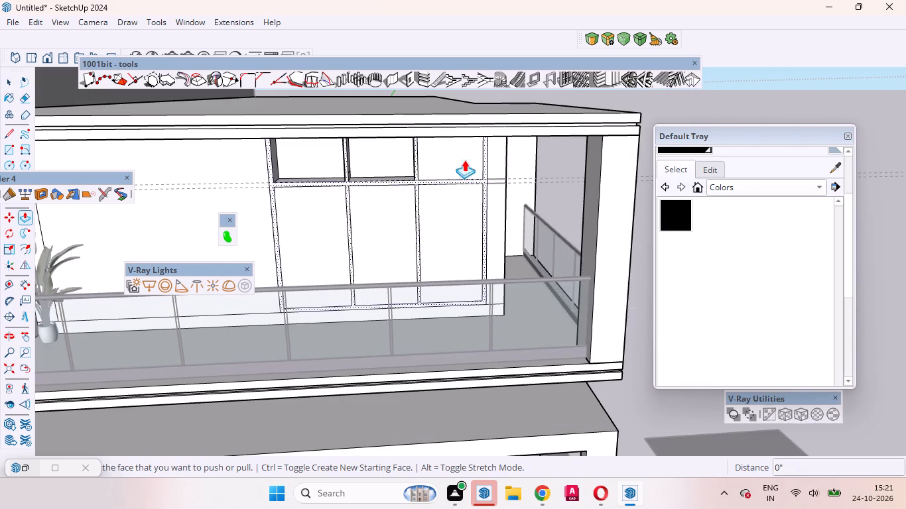
Push the upper pane farthest from the potted plant 1' 1 1/8" inward, level with the middle upper pane.
{"action": "scroll", "coordinate": [450, 157], "scroll_direction": "up", "scroll_amount": 4}
{"action": "left_click", "coordinate": [448, 152]}
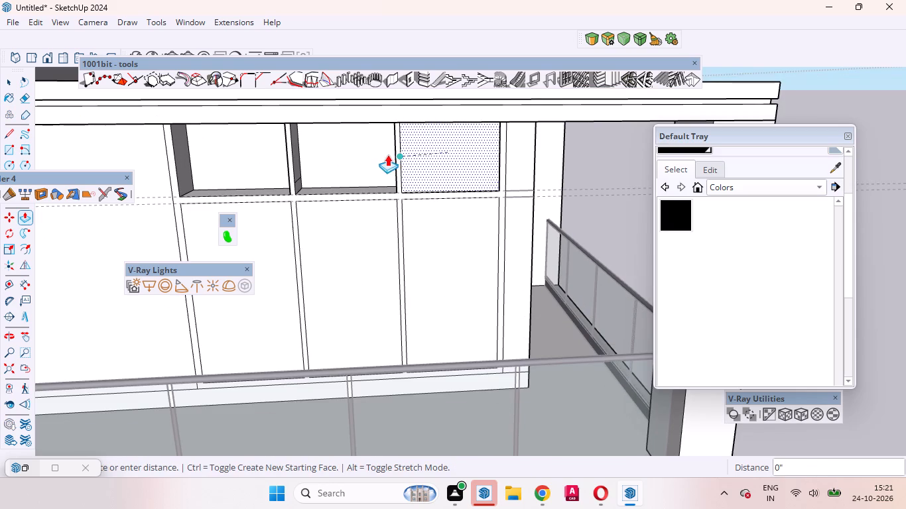
{"action": "left_click", "coordinate": [373, 152]}
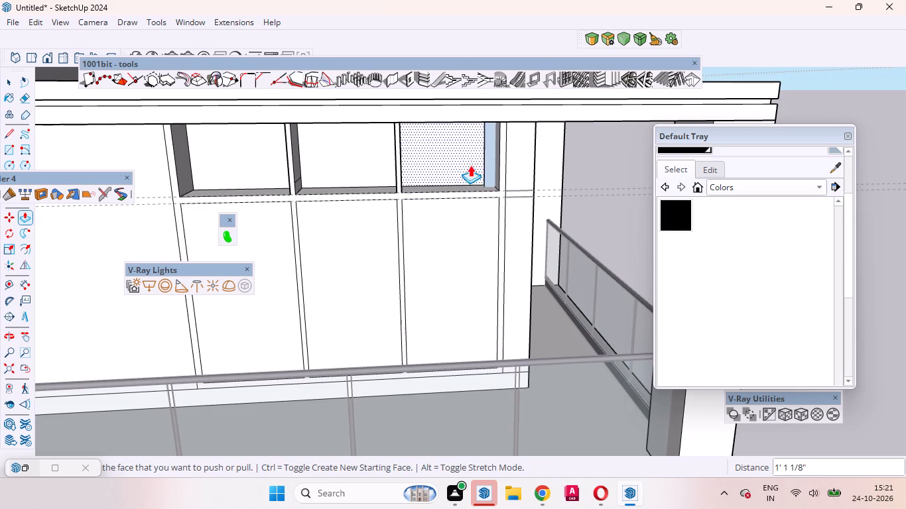
Pull the recessed face of the upper pane farthest from the plant back outward about 3 13/16".
{"action": "scroll", "coordinate": [469, 161], "scroll_direction": "up", "scroll_amount": 2}
{"action": "left_click", "coordinate": [466, 156]}
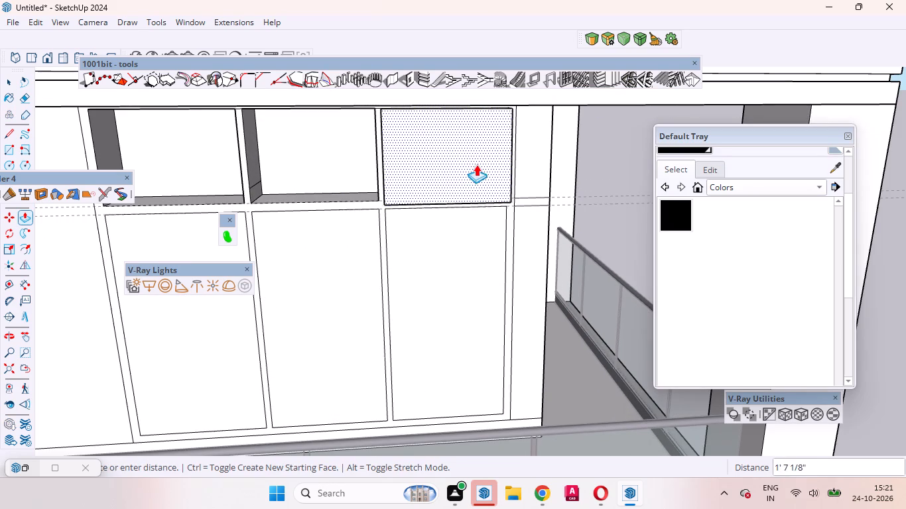
{"action": "left_click", "coordinate": [480, 123]}
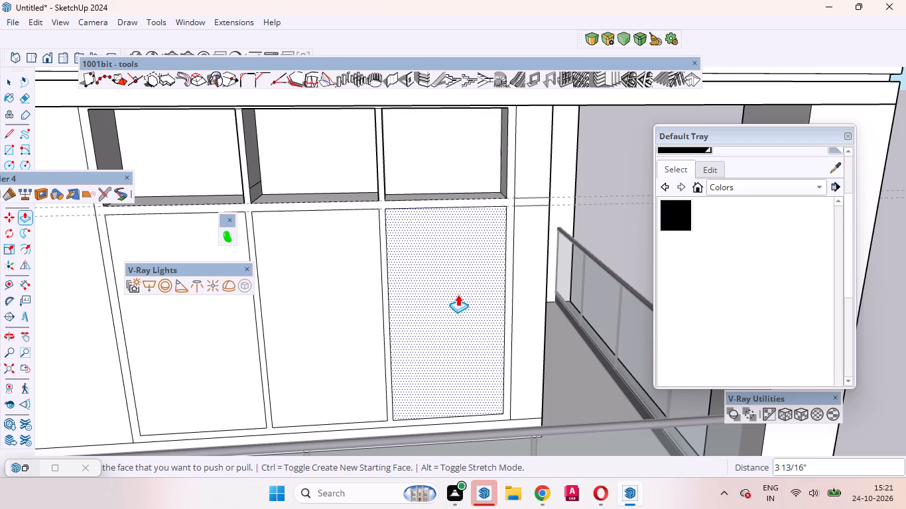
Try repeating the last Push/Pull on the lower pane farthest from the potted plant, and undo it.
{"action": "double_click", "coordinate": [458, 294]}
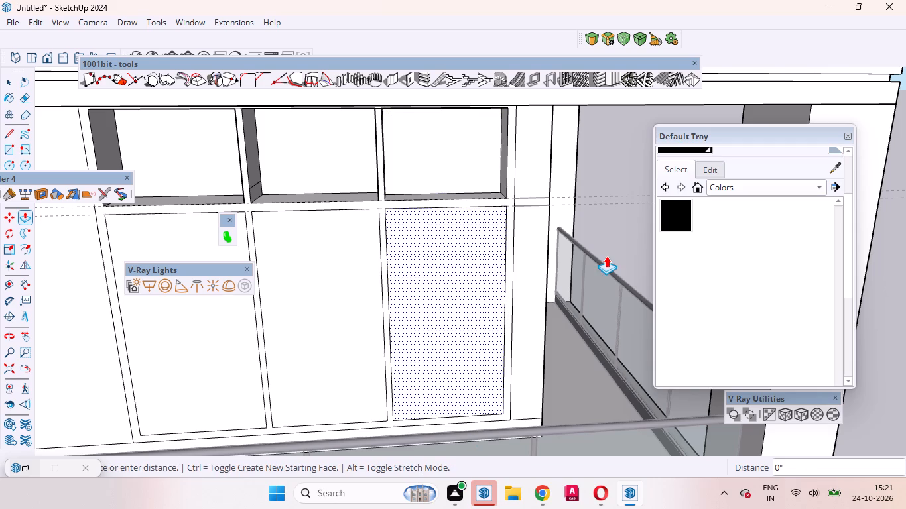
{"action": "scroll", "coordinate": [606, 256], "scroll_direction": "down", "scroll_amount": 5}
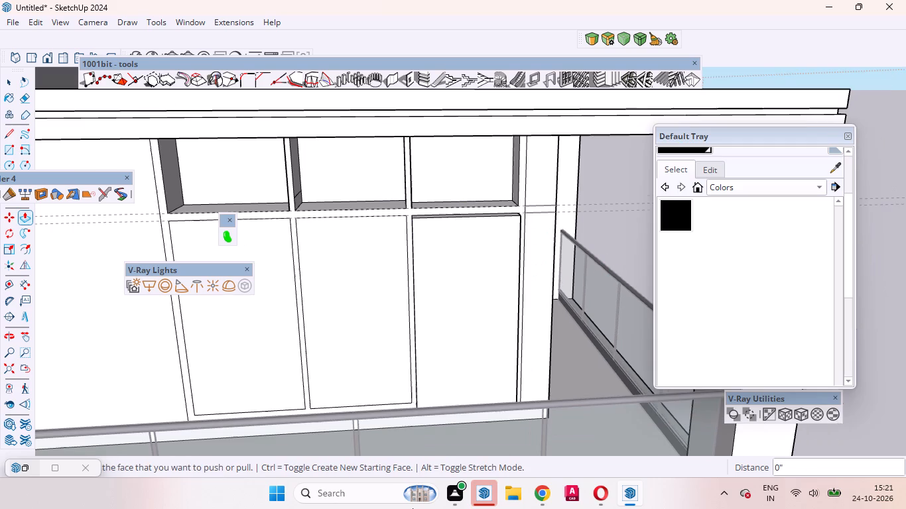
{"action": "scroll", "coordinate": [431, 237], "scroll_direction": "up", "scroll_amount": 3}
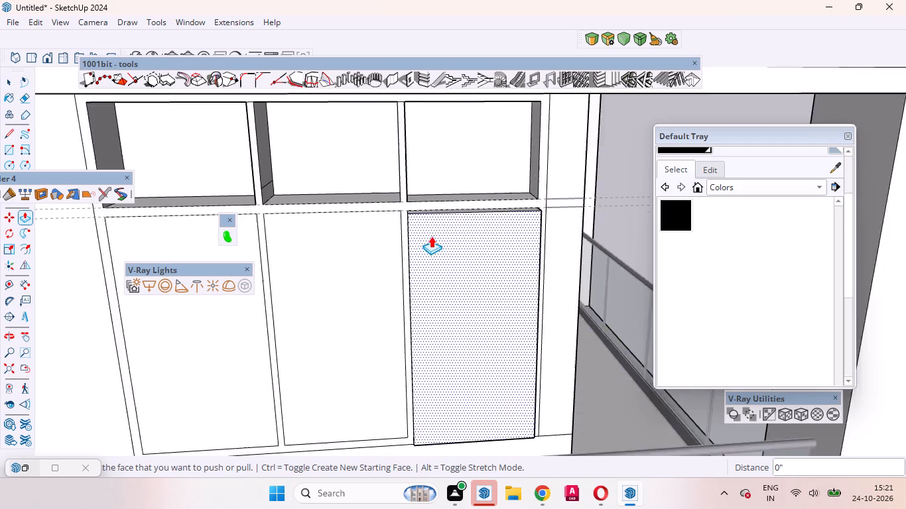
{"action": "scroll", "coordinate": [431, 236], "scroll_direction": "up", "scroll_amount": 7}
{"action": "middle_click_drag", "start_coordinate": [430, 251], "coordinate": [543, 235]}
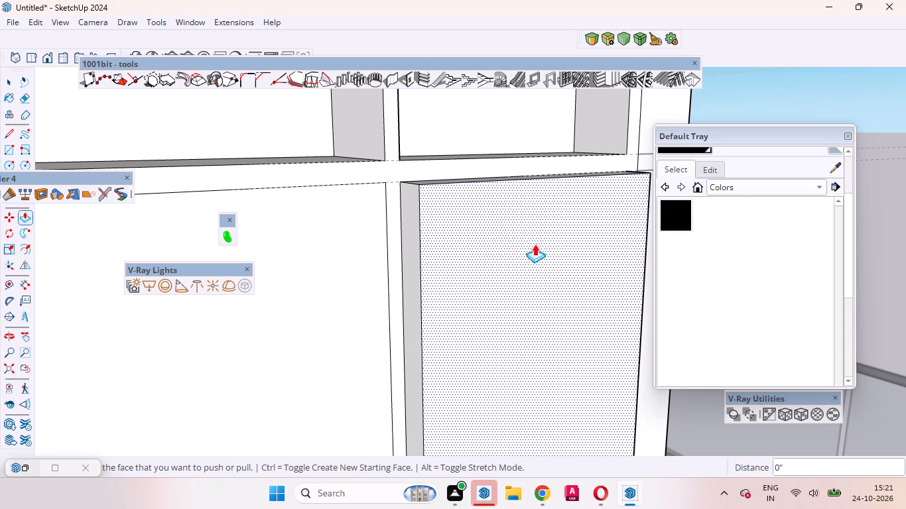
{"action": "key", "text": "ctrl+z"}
Recess all three lower panes 9 5/16", matching the depth of the upper pane farthest from the potted plant.
{"action": "left_click", "coordinate": [489, 250]}
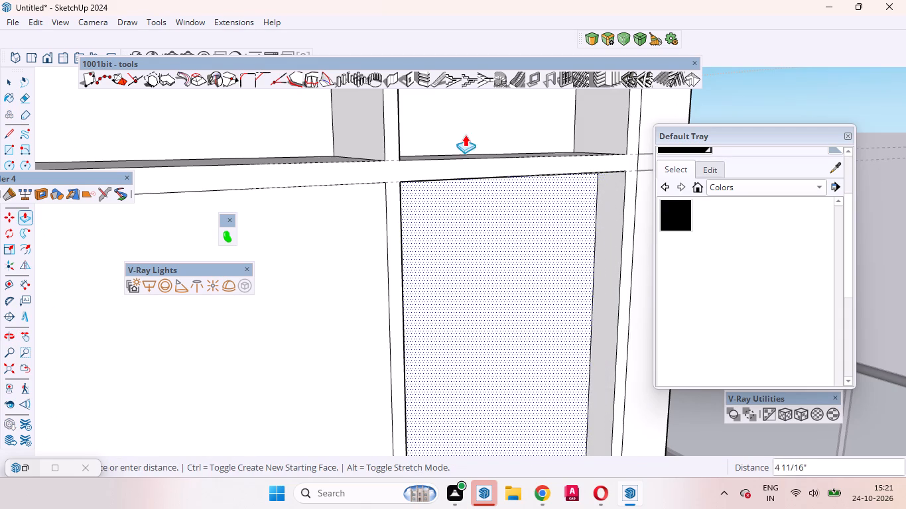
{"action": "left_click", "coordinate": [460, 116]}
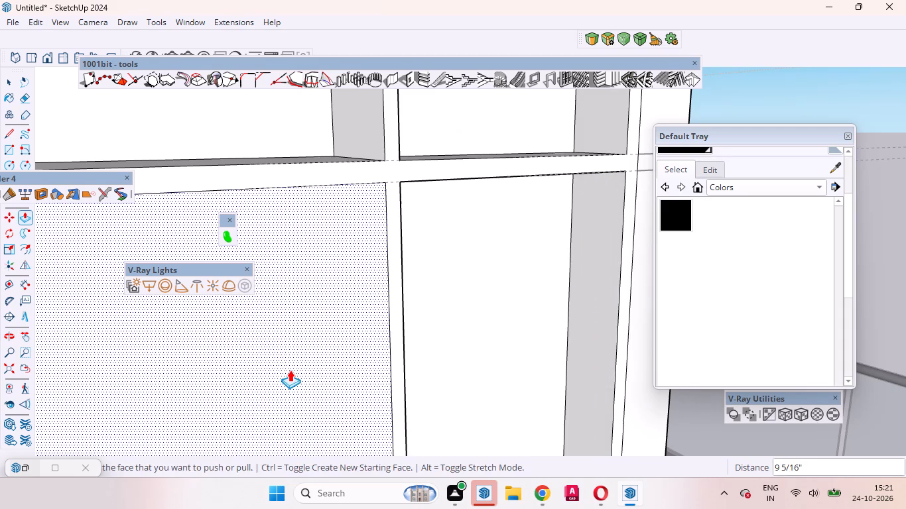
{"action": "double_click", "coordinate": [290, 370]}
{"action": "scroll", "coordinate": [521, 237], "scroll_direction": "down", "scroll_amount": 13}
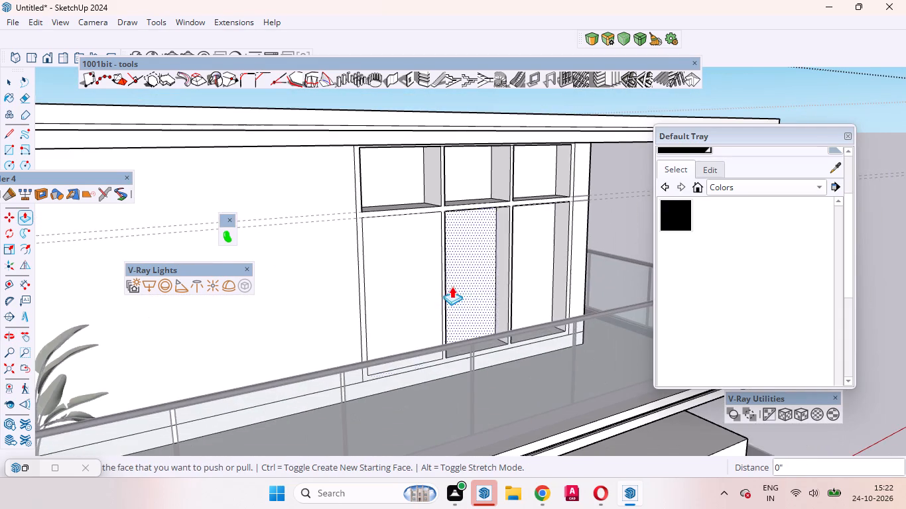
{"action": "left_click", "coordinate": [428, 275]}
{"action": "left_click", "coordinate": [428, 275]}
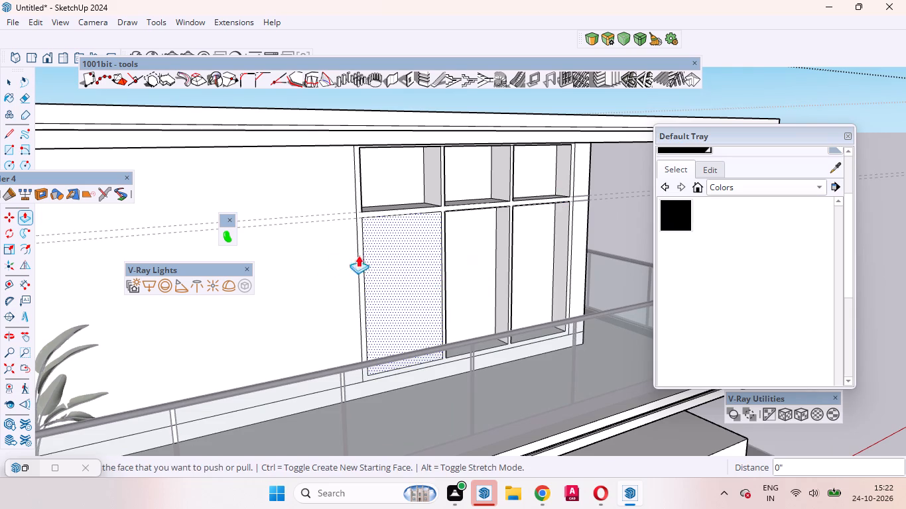
{"action": "key", "text": "space"}
Push the connected frame and mullion face 2" inward, using Push/Pull with a new starting face.
{"action": "scroll", "coordinate": [455, 237], "scroll_direction": "up", "scroll_amount": 5}
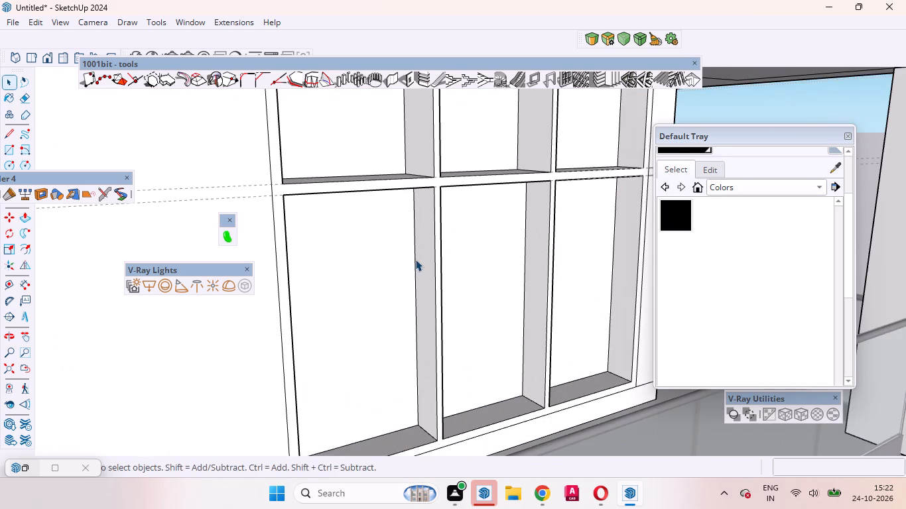
{"action": "scroll", "coordinate": [416, 259], "scroll_direction": "up", "scroll_amount": 1}
{"action": "middle_click_drag", "start_coordinate": [428, 278], "coordinate": [427, 335]}
{"action": "scroll", "coordinate": [442, 241], "scroll_direction": "up", "scroll_amount": 3}
{"action": "middle_click_drag", "start_coordinate": [448, 296], "coordinate": [427, 272]}
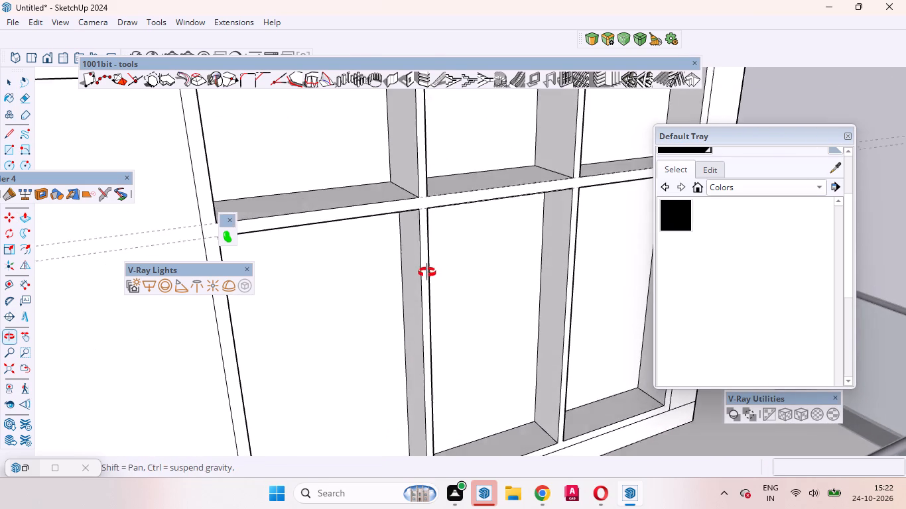
{"action": "middle_click_drag", "start_coordinate": [427, 272], "coordinate": [427, 266]}
{"action": "left_click", "coordinate": [424, 195]}
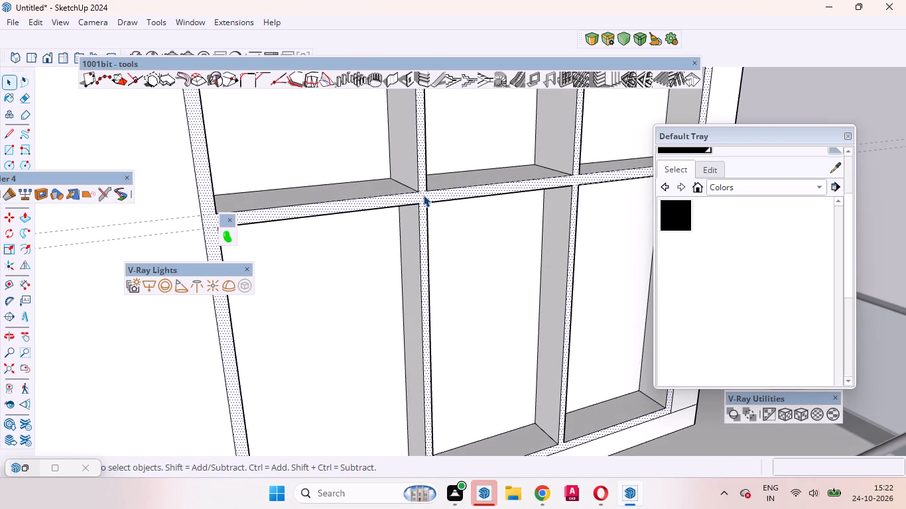
{"action": "key", "text": "p"}
{"action": "left_click", "coordinate": [423, 195]}
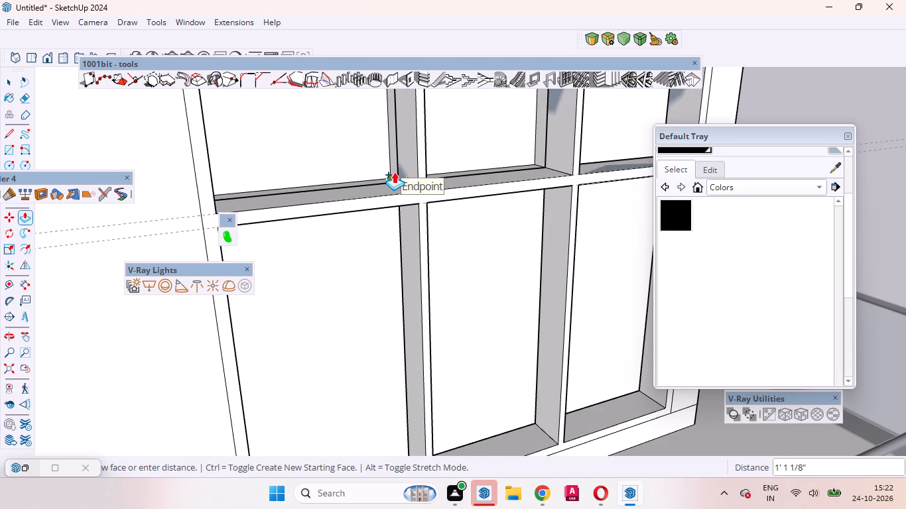
{"action": "key", "text": "2"}
{"action": "key", "text": "Return"}
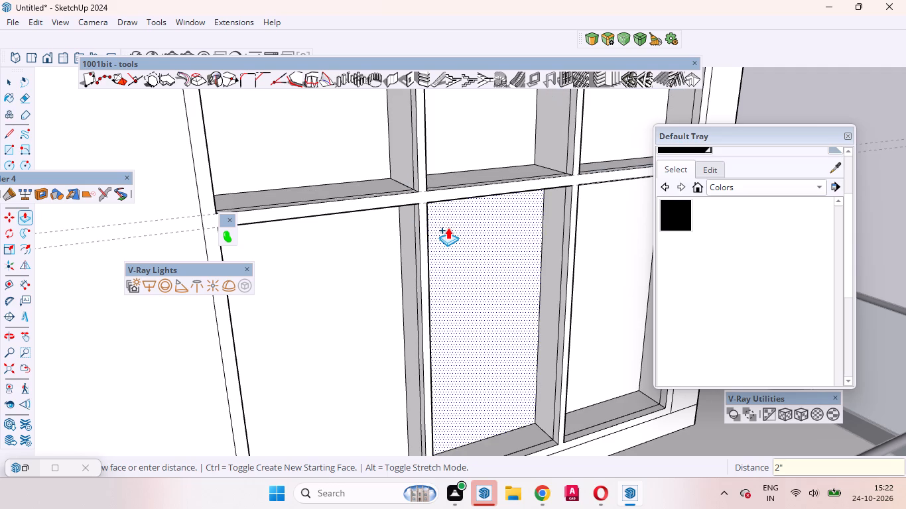
{"action": "key", "text": "space"}
{"action": "middle_click_drag", "start_coordinate": [401, 300], "coordinate": [405, 302]}
{"action": "middle_click_drag", "start_coordinate": [405, 302], "coordinate": [495, 308]}
{"action": "key", "text": "space"}
{"action": "key", "text": "space"}
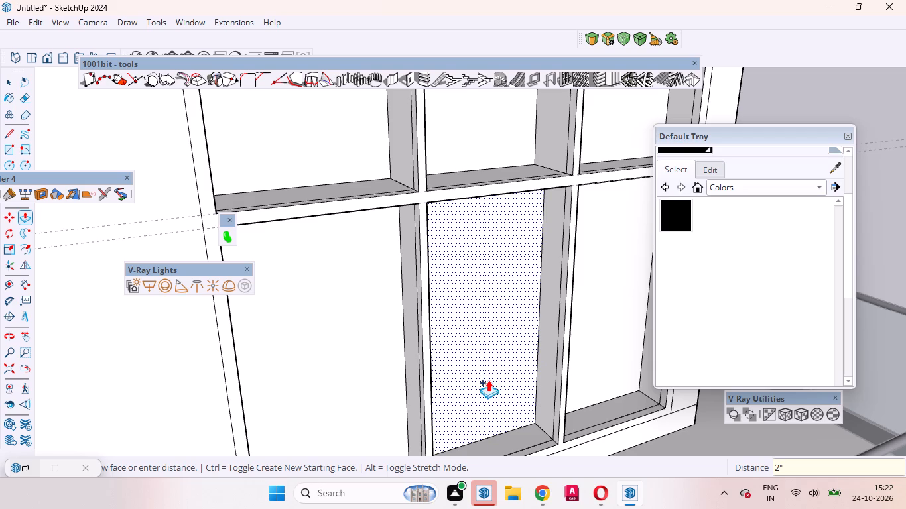
Push the side reveals farthest from the plant back 1 1/2" in the lower centre pane and the lower pane nearest the plant.
{"action": "key", "text": "Escape"}
{"action": "scroll", "coordinate": [531, 357], "scroll_direction": "up", "scroll_amount": 3}
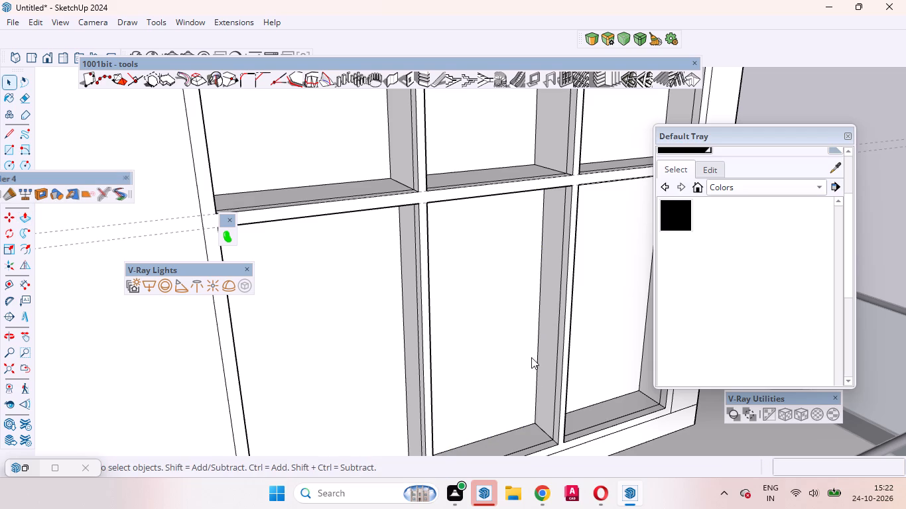
{"action": "scroll", "coordinate": [460, 361], "scroll_direction": "down", "scroll_amount": 9}
{"action": "key", "text": "space"}
{"action": "scroll", "coordinate": [589, 313], "scroll_direction": "up", "scroll_amount": 3}
{"action": "scroll", "coordinate": [472, 316], "scroll_direction": "down", "scroll_amount": 4}
{"action": "scroll", "coordinate": [418, 310], "scroll_direction": "down", "scroll_amount": 5}
{"action": "scroll", "coordinate": [493, 278], "scroll_direction": "down", "scroll_amount": 8}
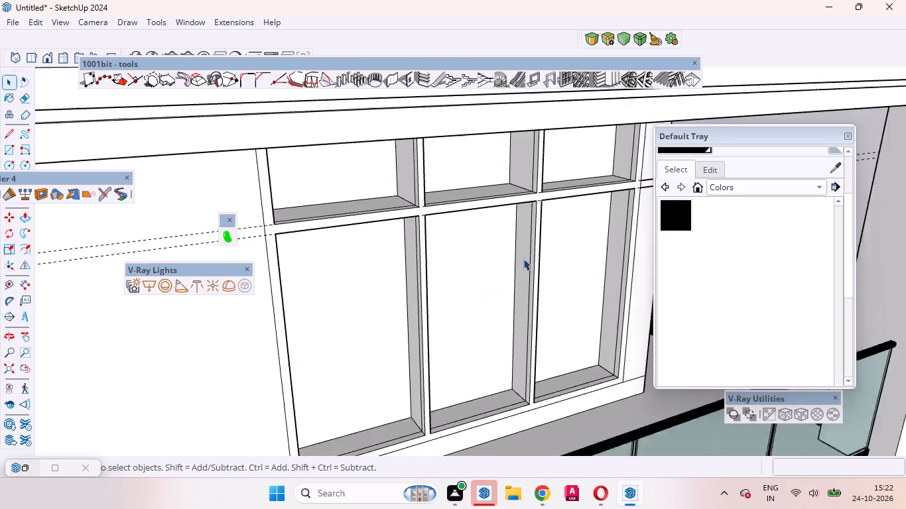
{"action": "scroll", "coordinate": [523, 258], "scroll_direction": "up", "scroll_amount": 5}
{"action": "middle_click_drag", "start_coordinate": [519, 298], "coordinate": [585, 264]}
{"action": "middle_click", "coordinate": [585, 264]}
{"action": "scroll", "coordinate": [552, 282], "scroll_direction": "up", "scroll_amount": 4}
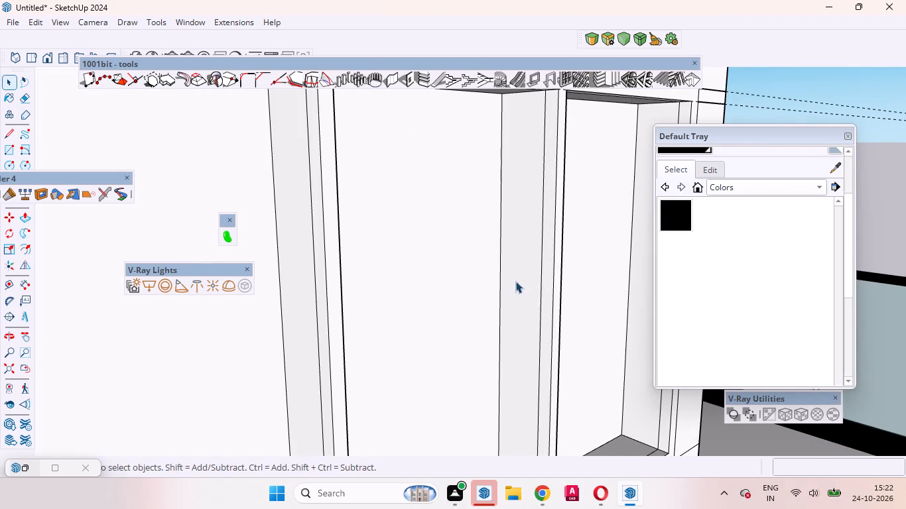
{"action": "left_click", "coordinate": [529, 271]}
{"action": "double_click", "coordinate": [529, 281]}
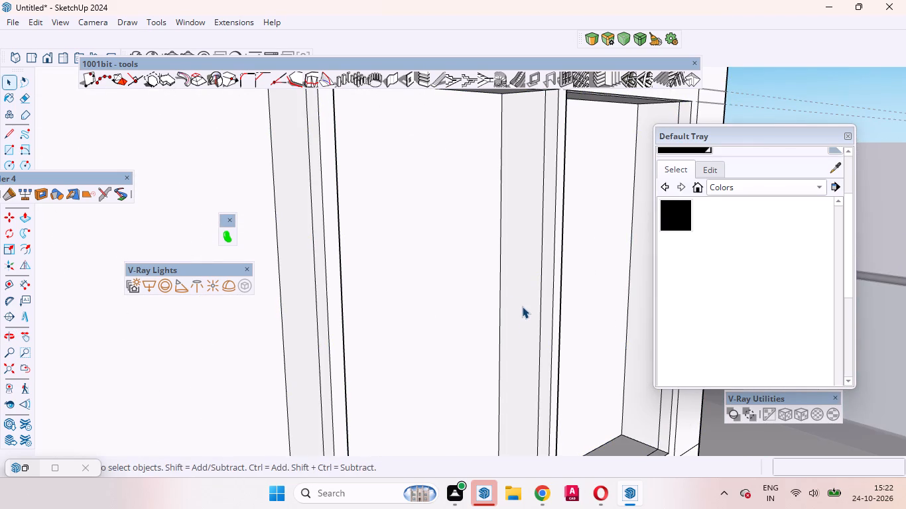
{"action": "left_click", "coordinate": [522, 306]}
{"action": "key", "text": "p"}
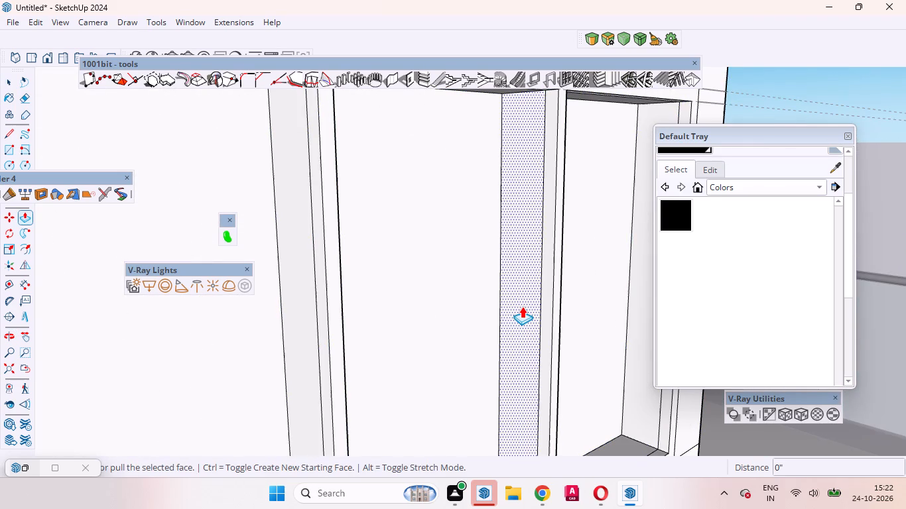
{"action": "left_click", "coordinate": [522, 306]}
{"action": "left_click", "coordinate": [529, 293]}
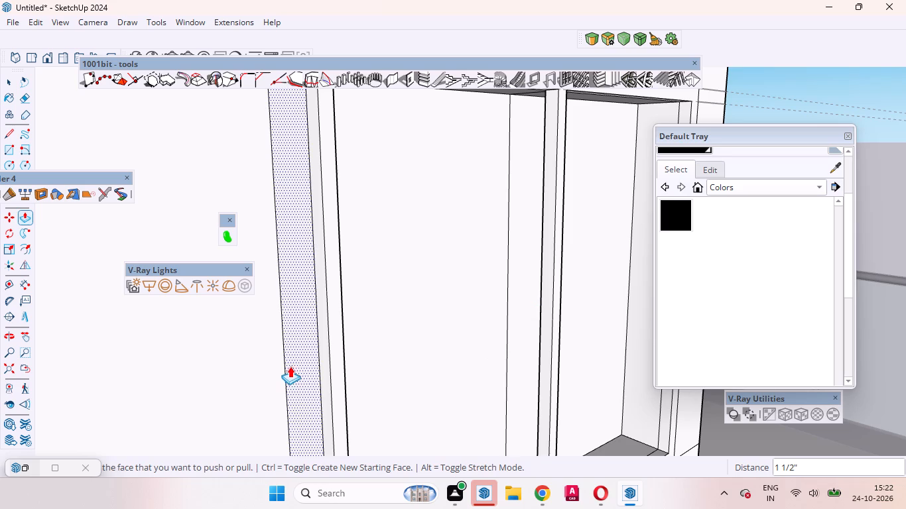
{"action": "double_click", "coordinate": [292, 362]}
Repeat the 1 1/2" Push/Pull on the upper centre pane's side reveal farthest from the plant.
{"action": "middle_click_drag", "start_coordinate": [318, 363], "coordinate": [245, 379]}
{"action": "scroll", "coordinate": [413, 409], "scroll_direction": "down", "scroll_amount": 6}
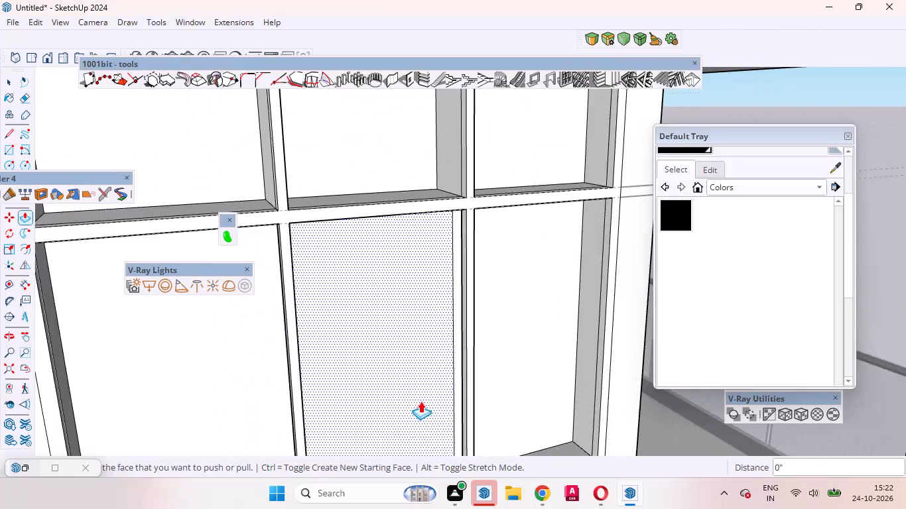
{"action": "scroll", "coordinate": [421, 401], "scroll_direction": "down", "scroll_amount": 2}
{"action": "scroll", "coordinate": [430, 245], "scroll_direction": "up", "scroll_amount": 3}
{"action": "double_click", "coordinate": [438, 233]}
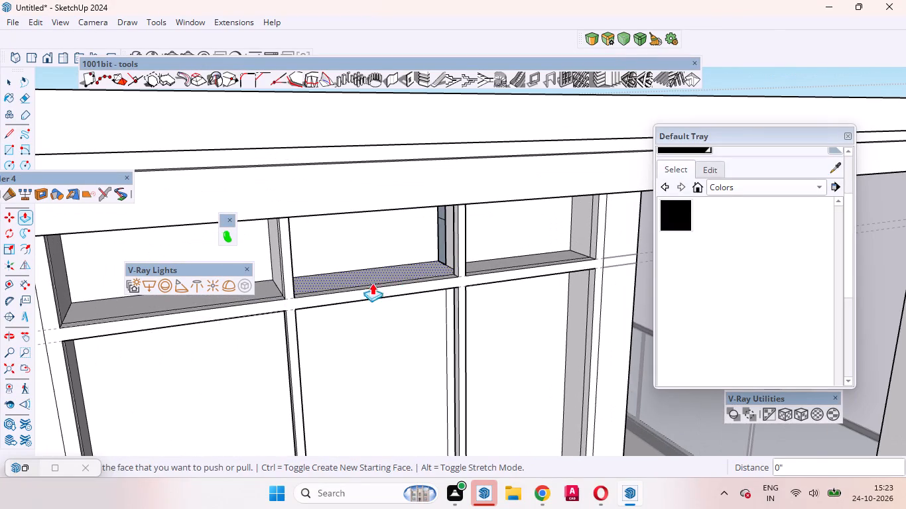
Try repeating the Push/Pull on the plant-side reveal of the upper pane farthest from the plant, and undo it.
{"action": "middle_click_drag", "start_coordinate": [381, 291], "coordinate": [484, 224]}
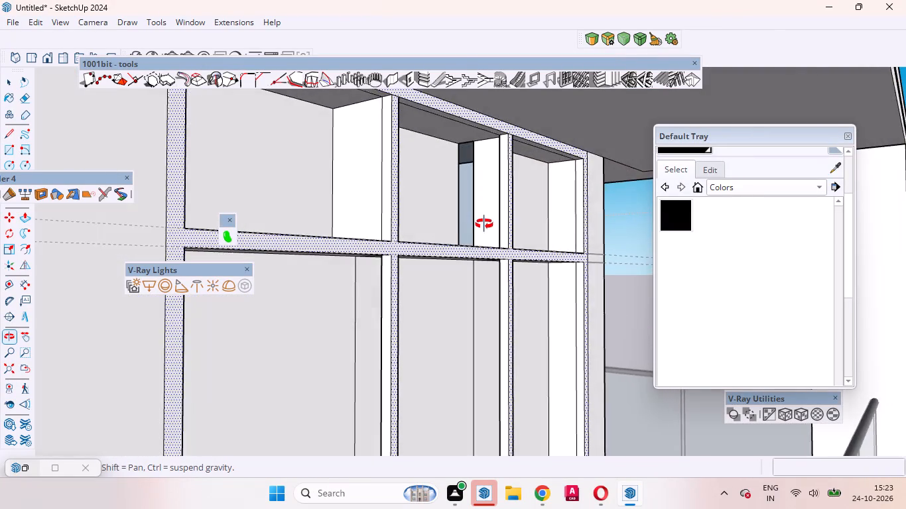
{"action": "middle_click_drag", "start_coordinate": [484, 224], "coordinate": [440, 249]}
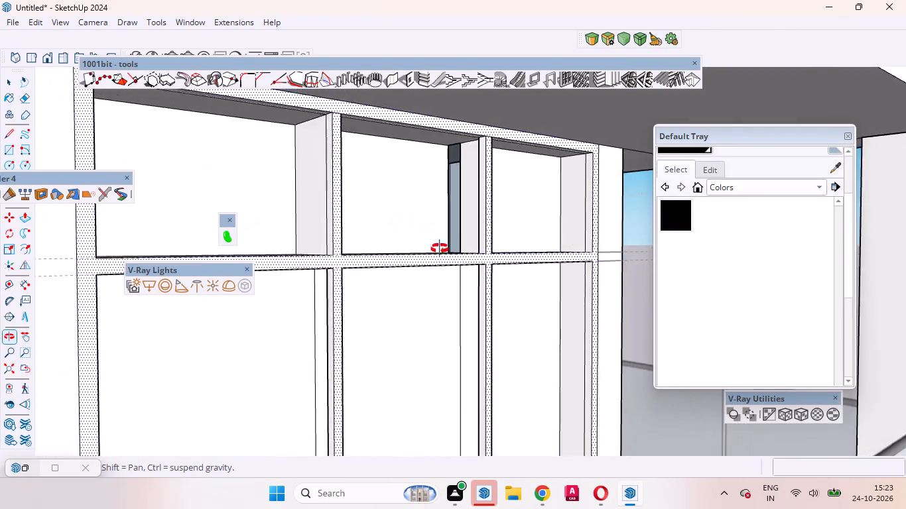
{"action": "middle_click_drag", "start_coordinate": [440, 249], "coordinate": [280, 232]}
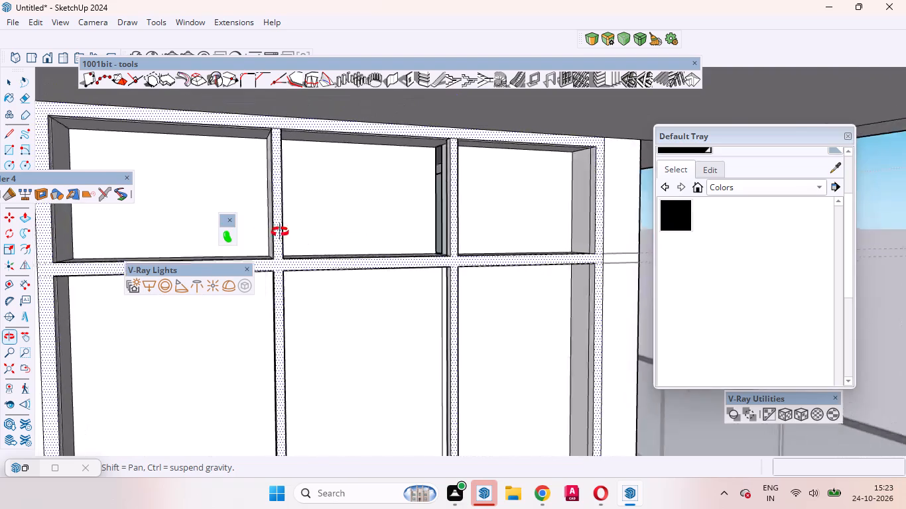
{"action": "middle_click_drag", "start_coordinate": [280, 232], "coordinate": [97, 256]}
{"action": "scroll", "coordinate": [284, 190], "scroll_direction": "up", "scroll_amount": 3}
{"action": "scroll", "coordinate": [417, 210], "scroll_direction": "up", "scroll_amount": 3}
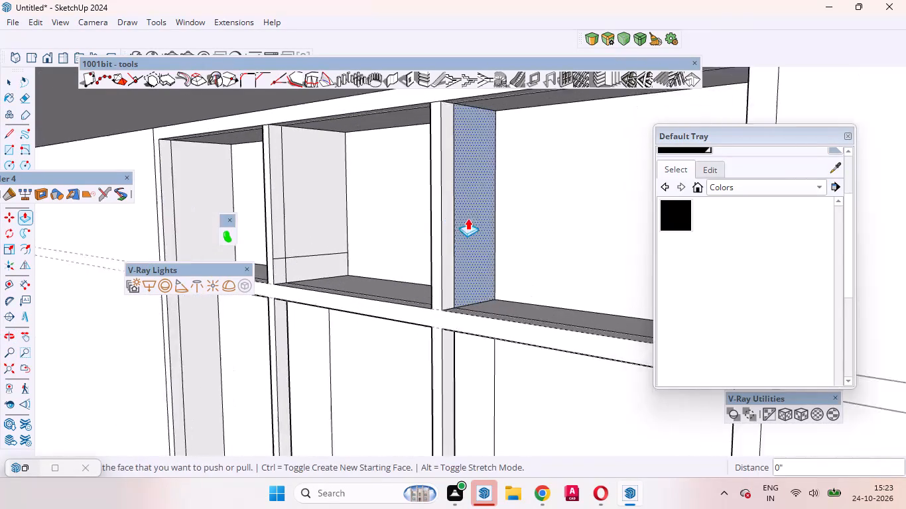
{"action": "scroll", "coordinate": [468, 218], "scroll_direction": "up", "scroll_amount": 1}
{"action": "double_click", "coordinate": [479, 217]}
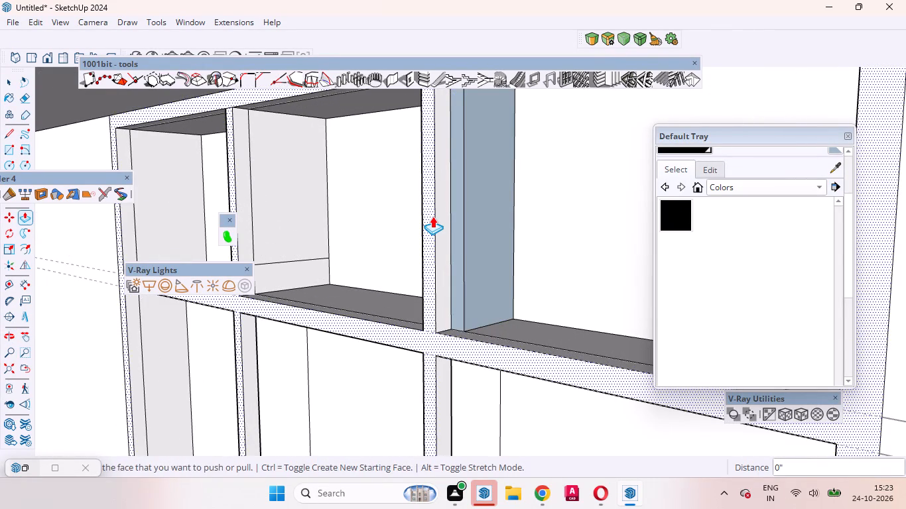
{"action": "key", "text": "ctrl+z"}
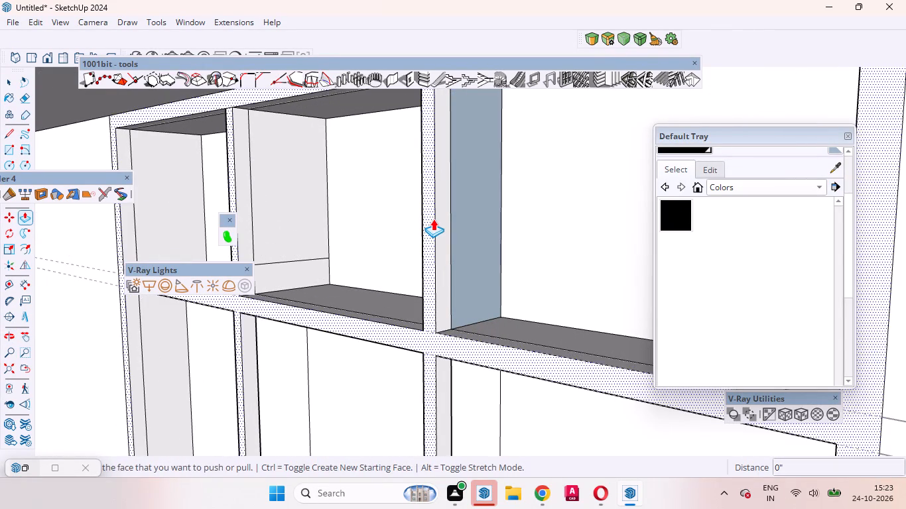
Repeat the 1 1/2" Push/Pull on the plant-side reveals of the upper centre pane and both panes nearest the plant.
{"action": "double_click", "coordinate": [287, 203]}
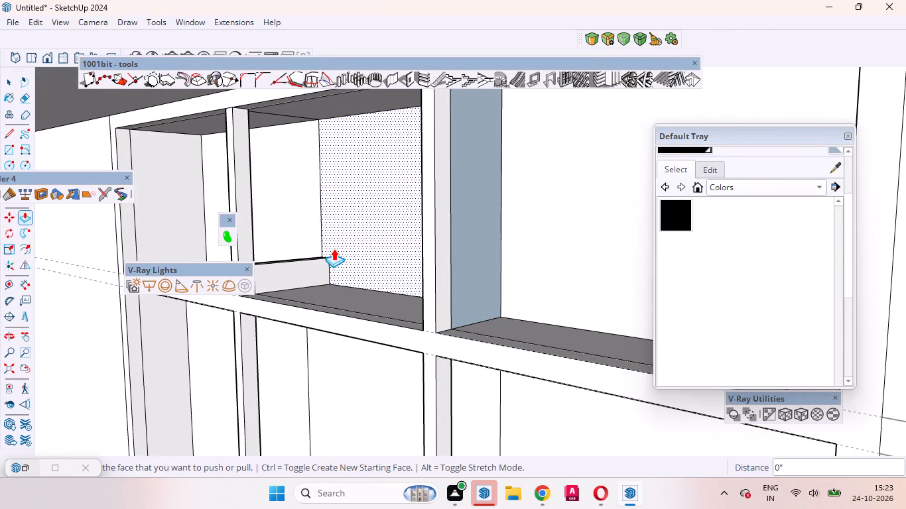
{"action": "double_click", "coordinate": [298, 271]}
{"action": "scroll", "coordinate": [432, 253], "scroll_direction": "down", "scroll_amount": 5}
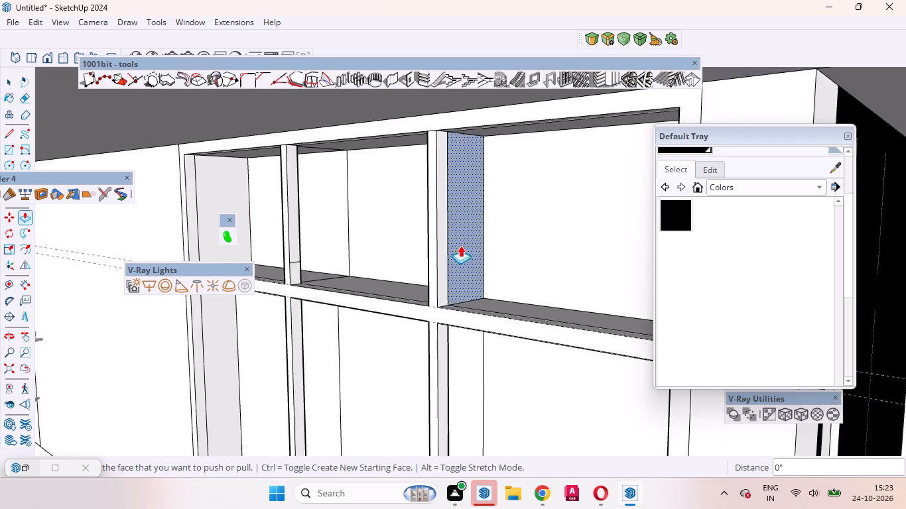
{"action": "scroll", "coordinate": [460, 245], "scroll_direction": "down", "scroll_amount": 2}
{"action": "double_click", "coordinate": [259, 224]}
{"action": "double_click", "coordinate": [269, 304]}
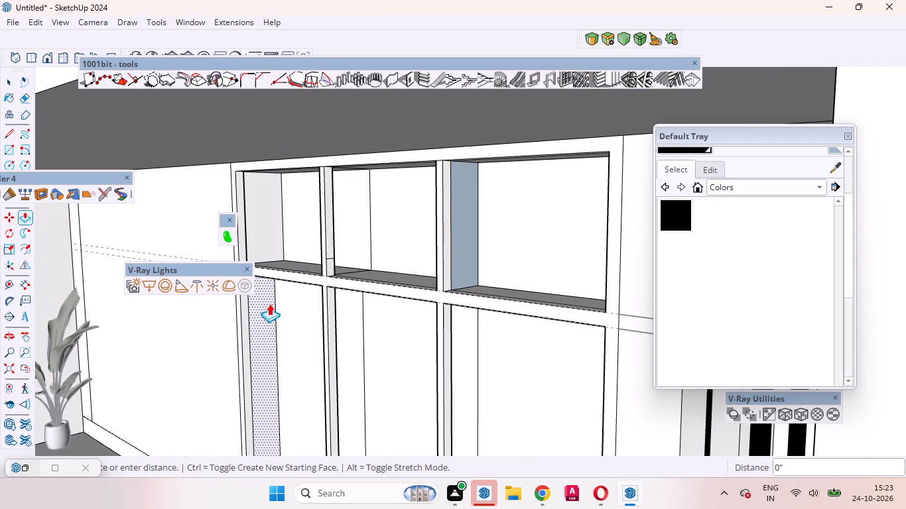
Repeat the 1 1/2" Push/Pull on the sill faces of the lower pane nearest the plant and the lower centre pane.
{"action": "scroll", "coordinate": [396, 268], "scroll_direction": "down", "scroll_amount": 8}
{"action": "scroll", "coordinate": [363, 387], "scroll_direction": "up", "scroll_amount": 4}
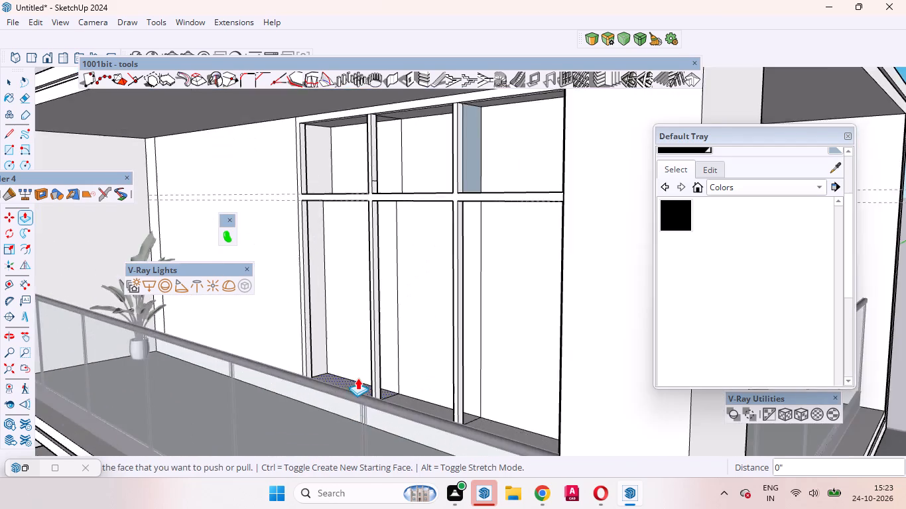
{"action": "scroll", "coordinate": [357, 378], "scroll_direction": "up", "scroll_amount": 8}
{"action": "double_click", "coordinate": [338, 383]}
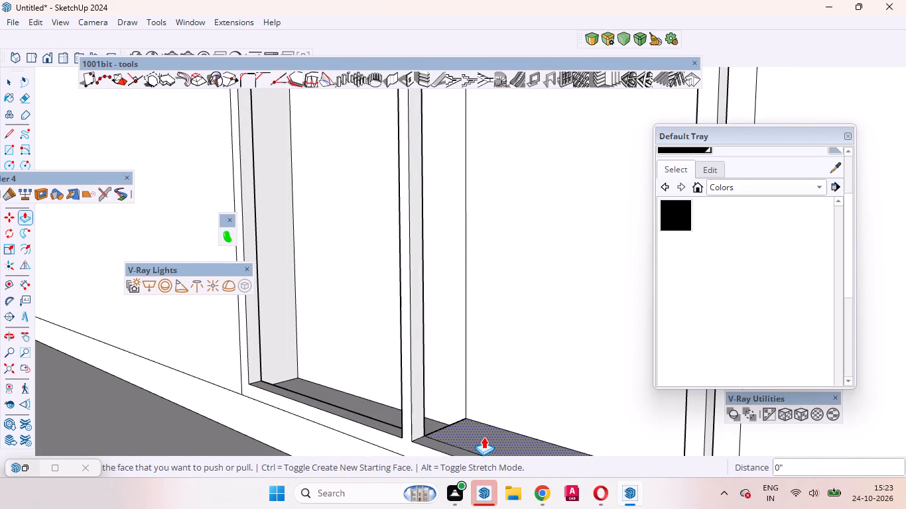
{"action": "double_click", "coordinate": [484, 437]}
Repeat the 1 1/2" Push/Pull on the sill and outer side reveal of the upper pane farthest from the plant.
{"action": "scroll", "coordinate": [337, 347], "scroll_direction": "down", "scroll_amount": 7}
{"action": "middle_click_drag", "start_coordinate": [326, 336], "coordinate": [377, 376]}
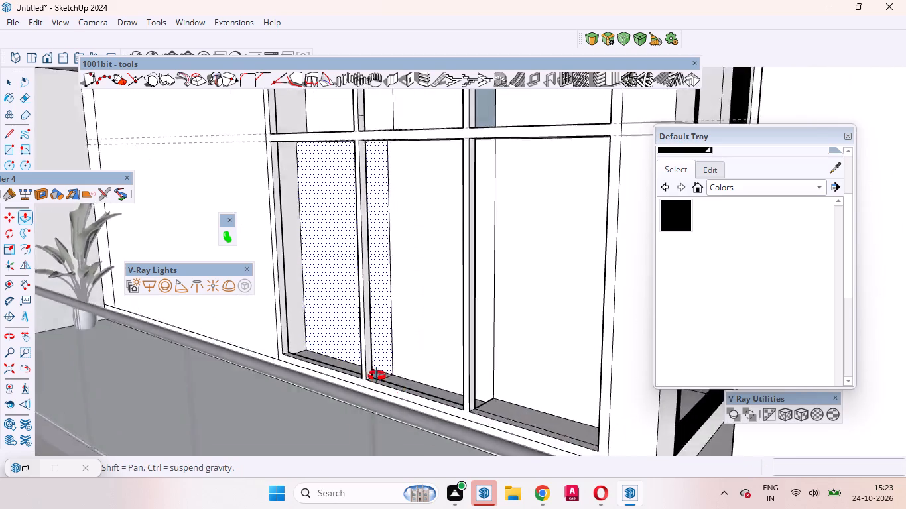
{"action": "middle_click_drag", "start_coordinate": [377, 376], "coordinate": [588, 469]}
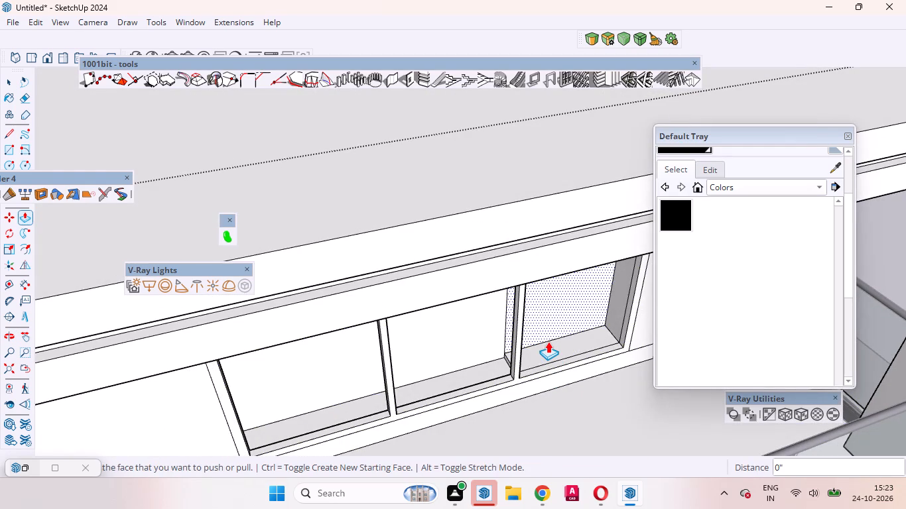
{"action": "double_click", "coordinate": [551, 345]}
{"action": "double_click", "coordinate": [617, 298]}
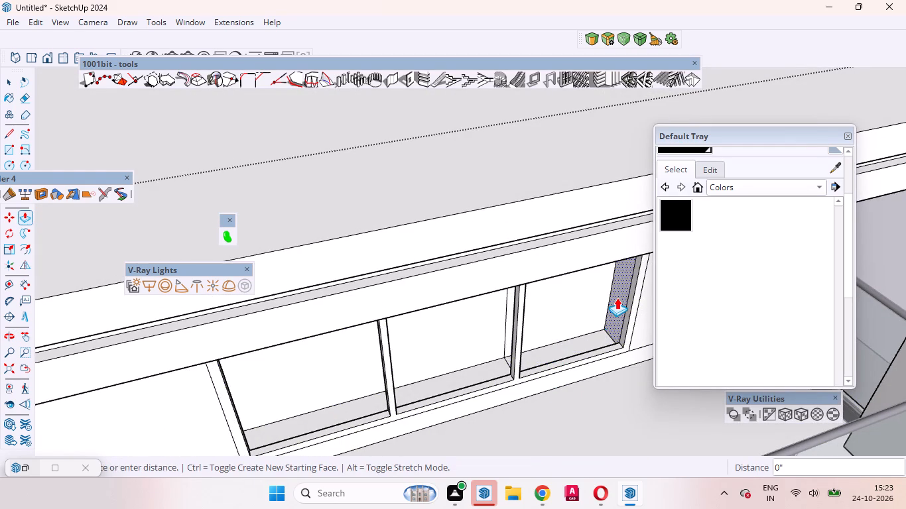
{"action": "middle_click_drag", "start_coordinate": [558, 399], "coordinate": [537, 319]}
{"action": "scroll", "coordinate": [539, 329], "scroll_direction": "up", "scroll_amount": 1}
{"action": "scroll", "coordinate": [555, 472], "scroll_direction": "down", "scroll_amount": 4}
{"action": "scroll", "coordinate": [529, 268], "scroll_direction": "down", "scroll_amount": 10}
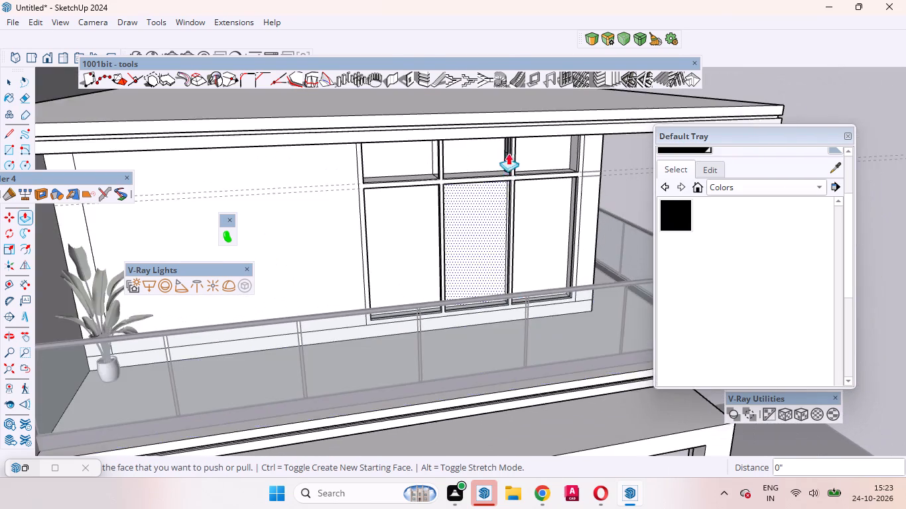
Push/pull the right jamb and sill faces of the balcony window's upper right pane, lowering the sill by 1/2".
{"action": "scroll", "coordinate": [552, 146], "scroll_direction": "up", "scroll_amount": 13}
{"action": "double_click", "coordinate": [564, 159]}
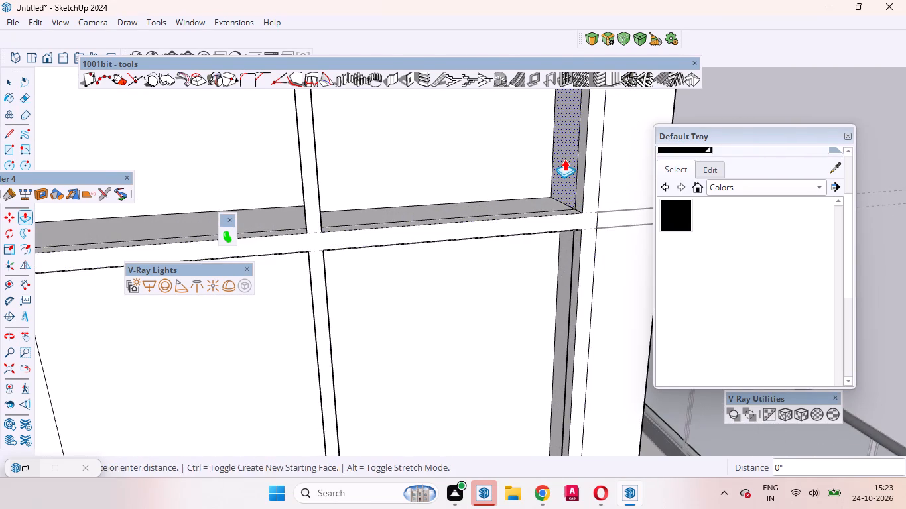
{"action": "middle_click_drag", "start_coordinate": [401, 208], "coordinate": [417, 219]}
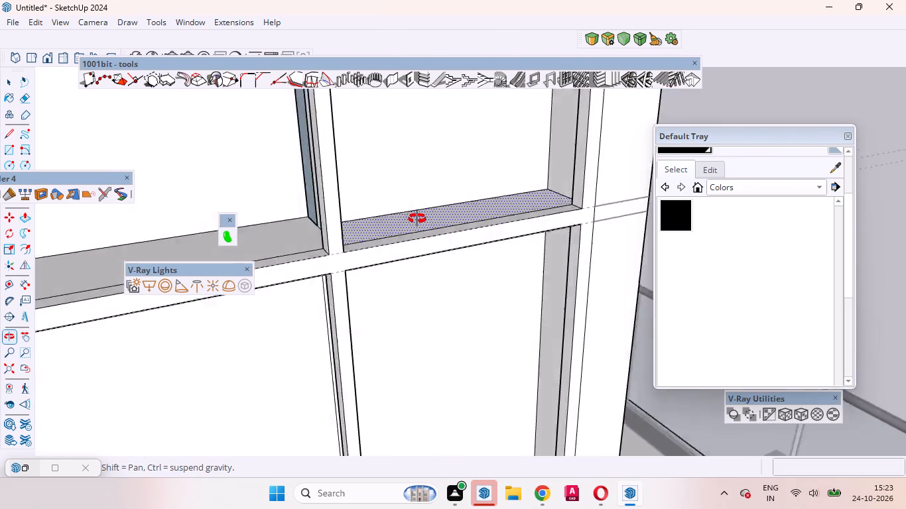
{"action": "middle_click_drag", "start_coordinate": [417, 219], "coordinate": [415, 229]}
{"action": "scroll", "coordinate": [409, 211], "scroll_direction": "up", "scroll_amount": 3}
{"action": "double_click", "coordinate": [409, 211]}
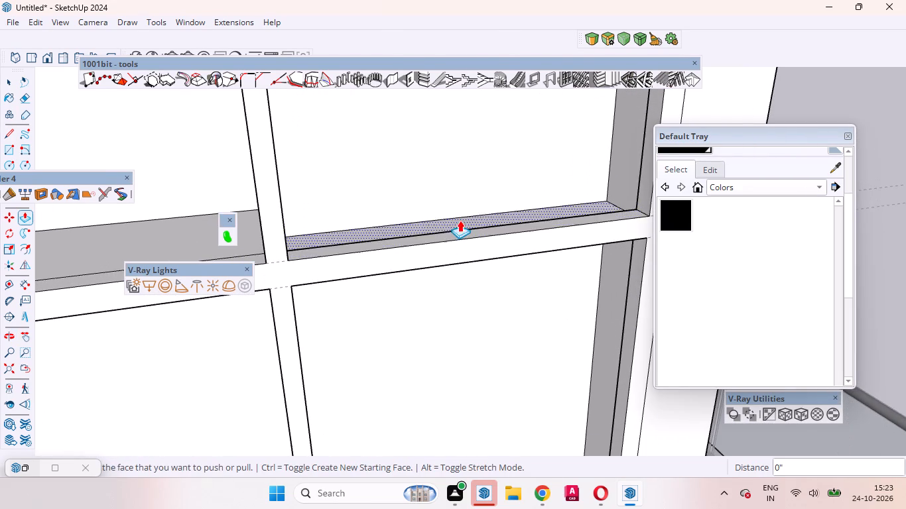
{"action": "scroll", "coordinate": [523, 195], "scroll_direction": "up", "scroll_amount": 4}
{"action": "left_click", "coordinate": [531, 222]}
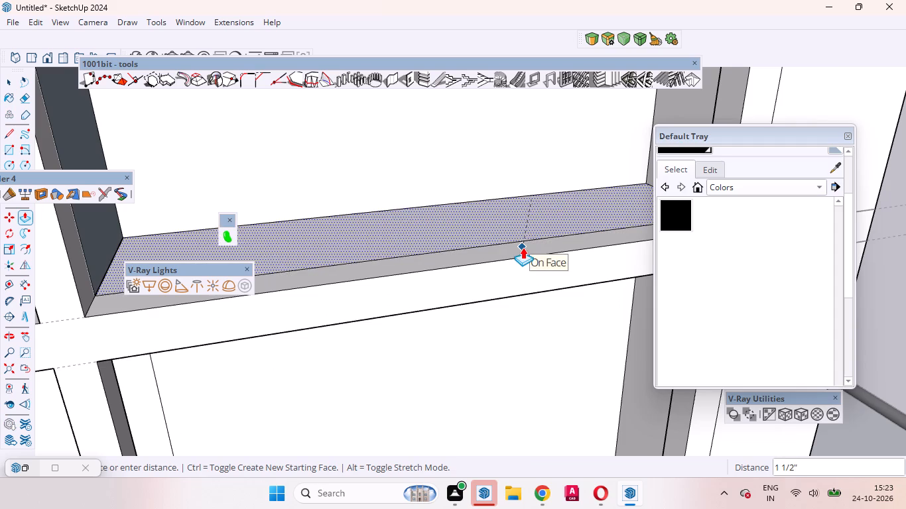
{"action": "left_click", "coordinate": [521, 274]}
Push the sill face of the balcony window's upper left pane down 2".
{"action": "scroll", "coordinate": [562, 235], "scroll_direction": "down", "scroll_amount": 8}
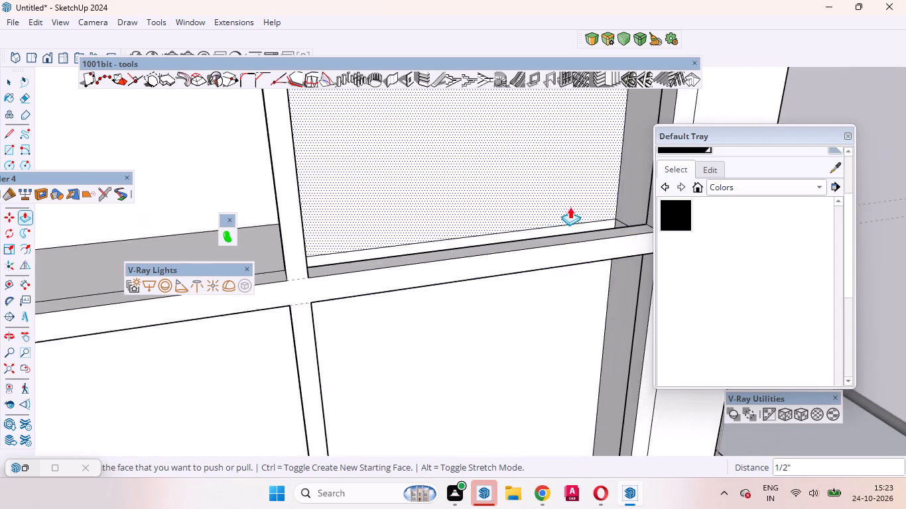
{"action": "scroll", "coordinate": [570, 207], "scroll_direction": "down", "scroll_amount": 1}
{"action": "scroll", "coordinate": [570, 207], "scroll_direction": "up", "scroll_amount": 1}
{"action": "scroll", "coordinate": [570, 207], "scroll_direction": "down", "scroll_amount": 4}
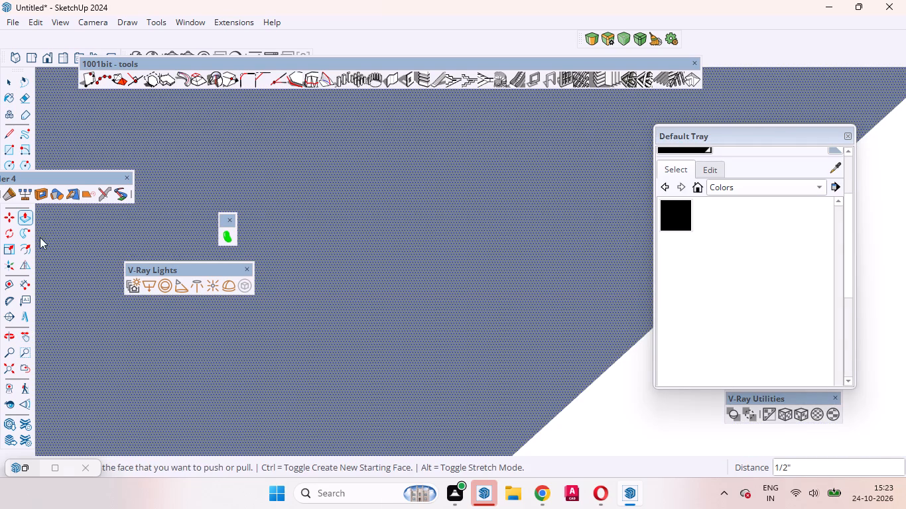
{"action": "left_click", "coordinate": [11, 370]}
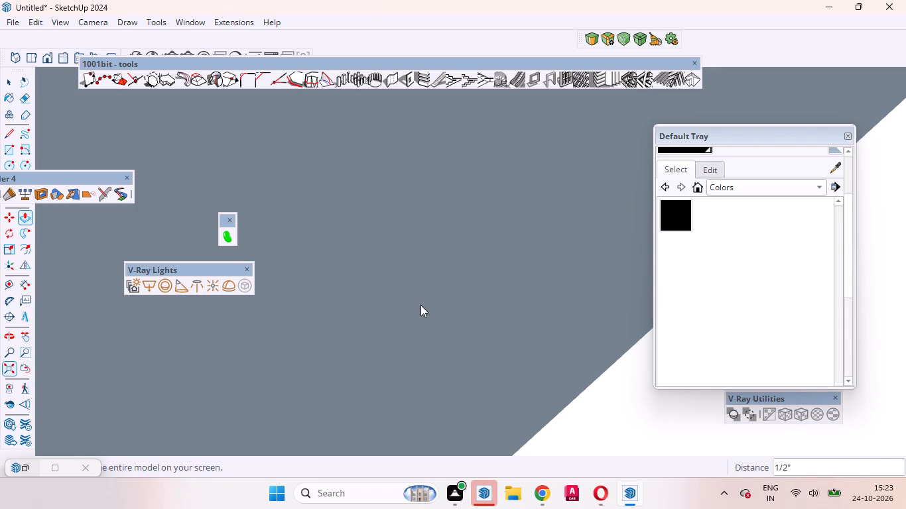
{"action": "scroll", "coordinate": [320, 321], "scroll_direction": "down", "scroll_amount": 5}
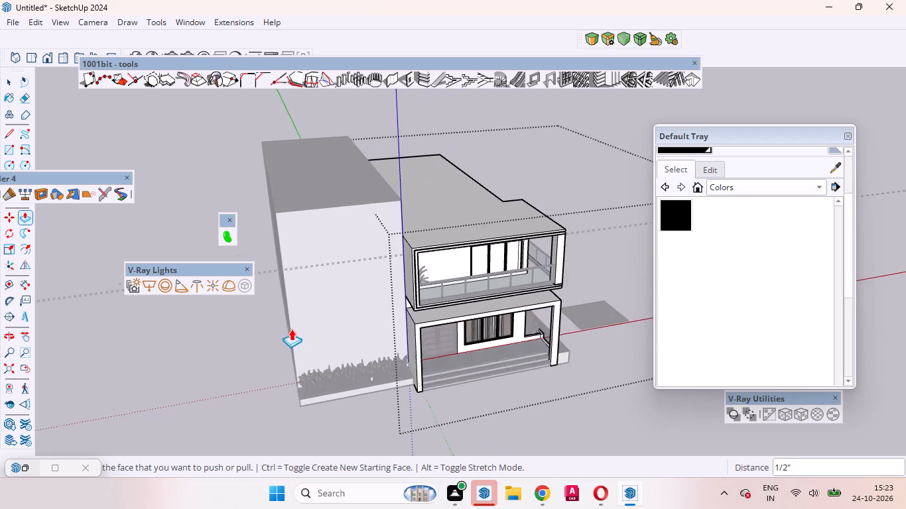
{"action": "scroll", "coordinate": [454, 274], "scroll_direction": "up", "scroll_amount": 20}
{"action": "scroll", "coordinate": [454, 274], "scroll_direction": "up", "scroll_amount": 7}
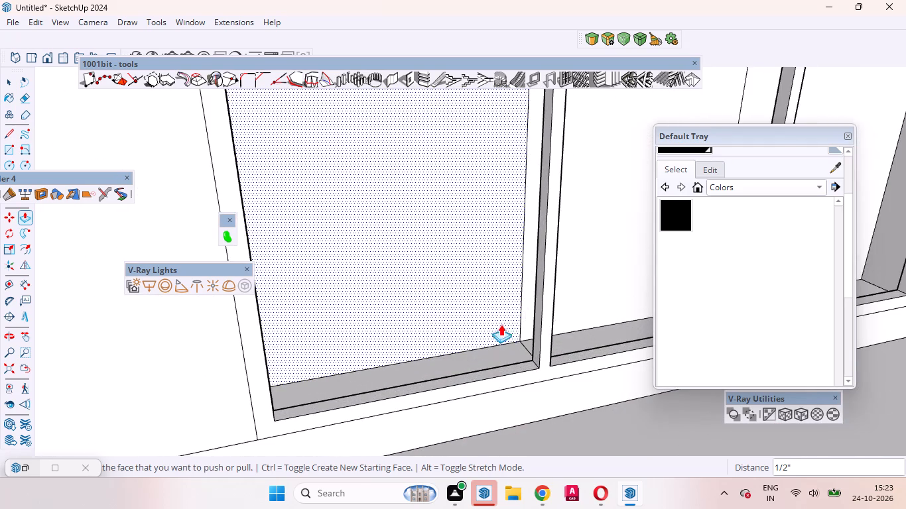
{"action": "scroll", "coordinate": [501, 343], "scroll_direction": "down", "scroll_amount": 4}
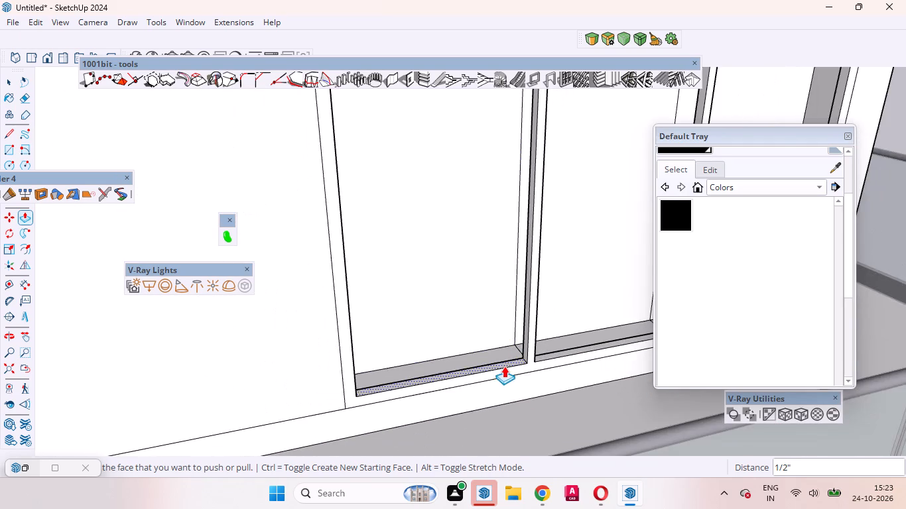
{"action": "scroll", "coordinate": [504, 367], "scroll_direction": "down", "scroll_amount": 3}
{"action": "scroll", "coordinate": [500, 88], "scroll_direction": "up", "scroll_amount": 6}
{"action": "middle_click_drag", "start_coordinate": [514, 272], "coordinate": [504, 293]}
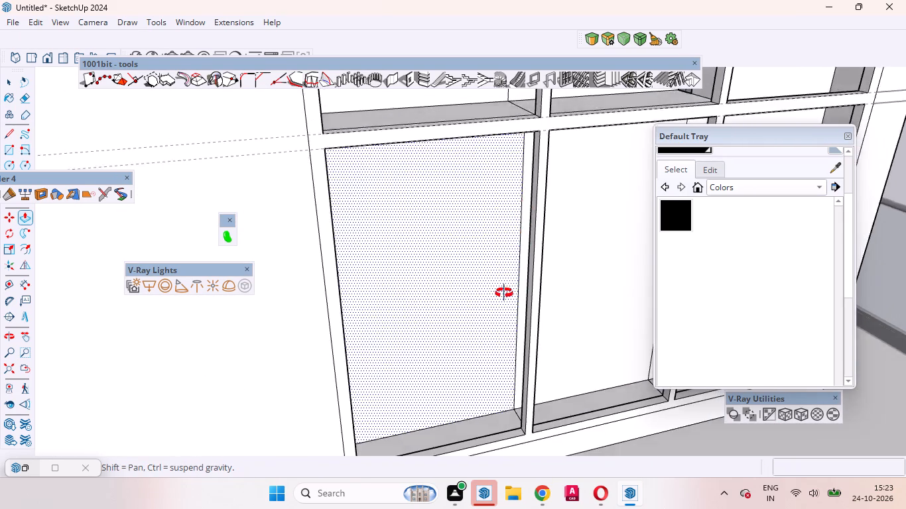
{"action": "middle_click_drag", "start_coordinate": [504, 293], "coordinate": [464, 293]}
{"action": "scroll", "coordinate": [450, 120], "scroll_direction": "up", "scroll_amount": 3}
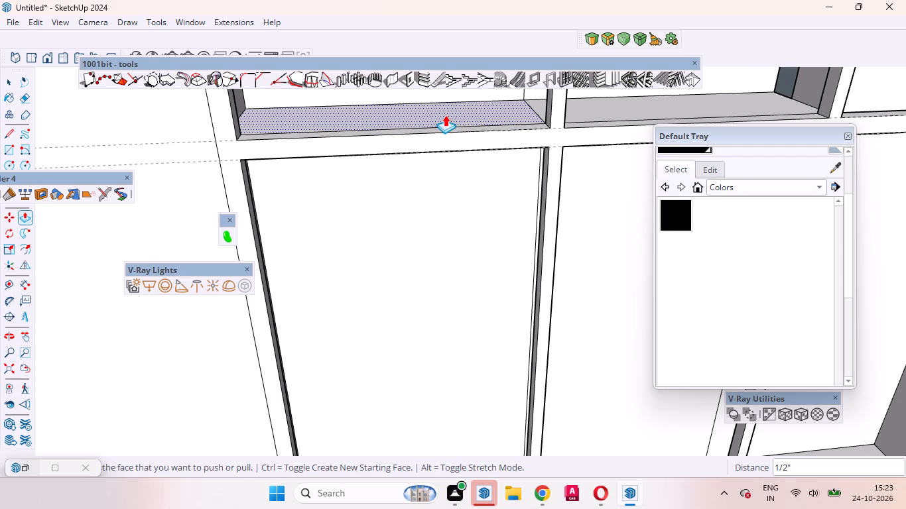
{"action": "left_click", "coordinate": [445, 115]}
{"action": "left_click", "coordinate": [449, 154]}
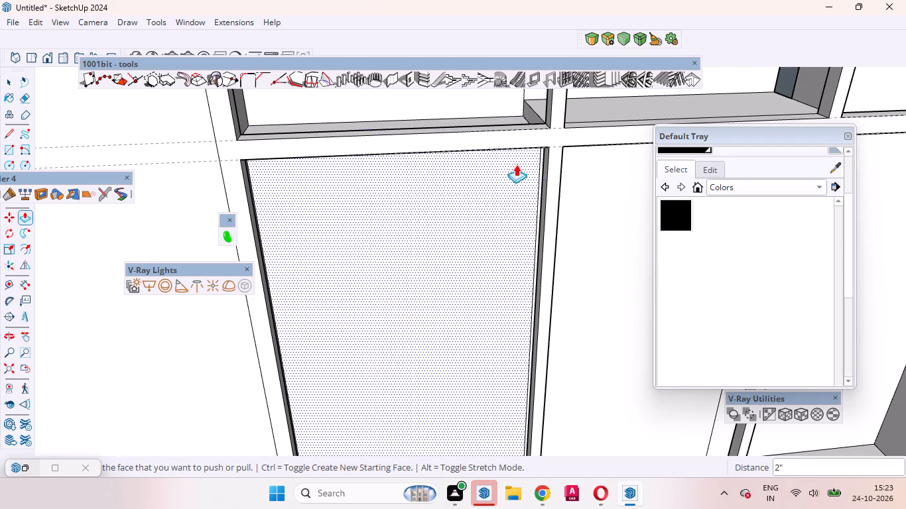
Repeat the last push/pull on the transom's underside face at the head of the lower left window pane.
{"action": "scroll", "coordinate": [510, 164], "scroll_direction": "up", "scroll_amount": 4}
{"action": "middle_click_drag", "start_coordinate": [484, 185], "coordinate": [428, 76]}
{"action": "scroll", "coordinate": [493, 313], "scroll_direction": "down", "scroll_amount": 5}
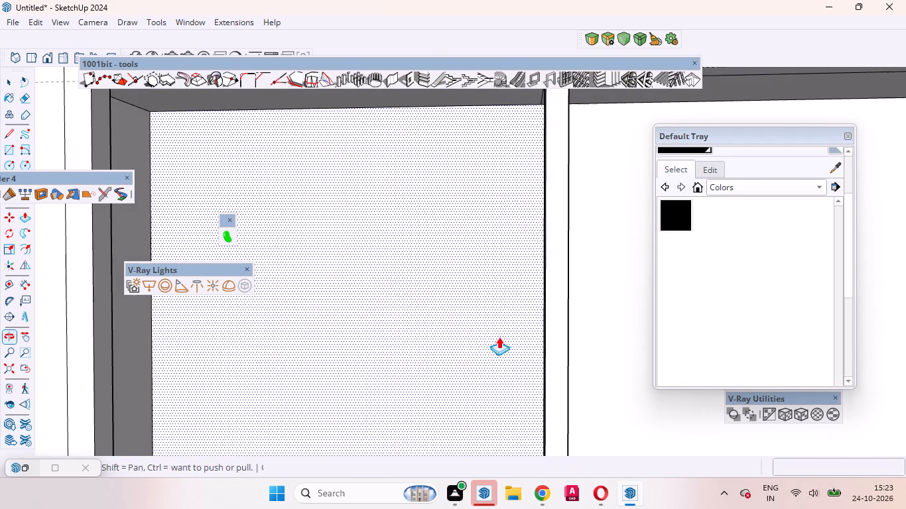
{"action": "scroll", "coordinate": [432, 343], "scroll_direction": "down", "scroll_amount": 5}
{"action": "middle_click_drag", "start_coordinate": [400, 306], "coordinate": [389, 196]}
{"action": "scroll", "coordinate": [389, 196], "scroll_direction": "up", "scroll_amount": 1}
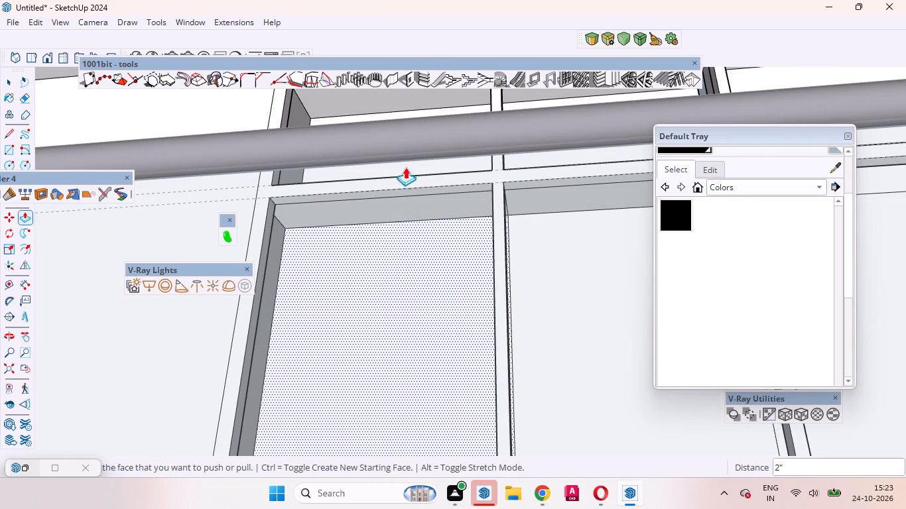
{"action": "middle_click_drag", "start_coordinate": [392, 140], "coordinate": [414, 319]}
{"action": "scroll", "coordinate": [476, 386], "scroll_direction": "down", "scroll_amount": 8}
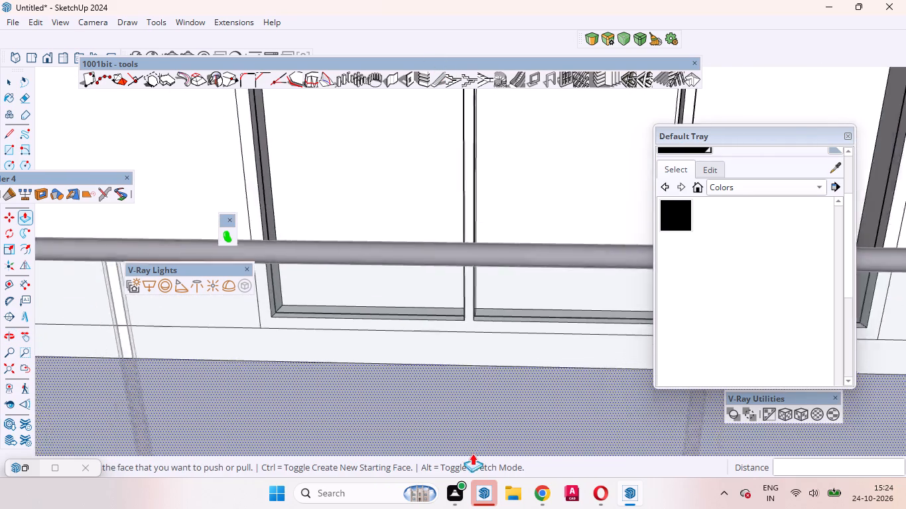
{"action": "scroll", "coordinate": [472, 453], "scroll_direction": "down", "scroll_amount": 12}
{"action": "scroll", "coordinate": [444, 157], "scroll_direction": "up", "scroll_amount": 11}
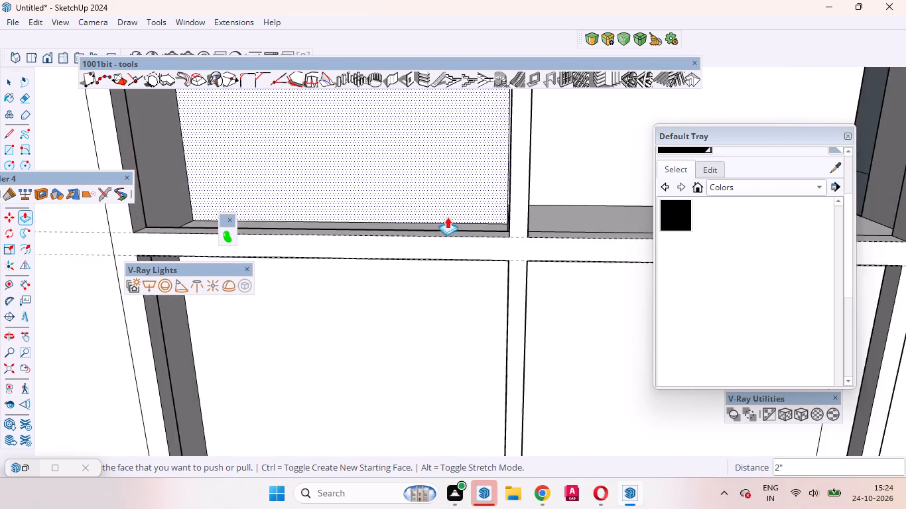
{"action": "scroll", "coordinate": [447, 217], "scroll_direction": "up", "scroll_amount": 4}
{"action": "middle_click_drag", "start_coordinate": [452, 274], "coordinate": [399, 144]}
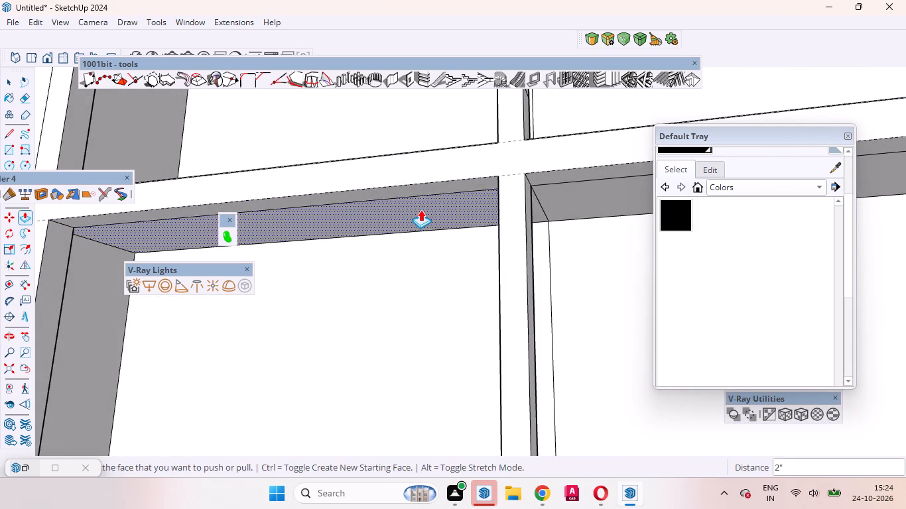
{"action": "double_click", "coordinate": [421, 209]}
Push the transom's underside face above the lower left pane up about 1 13/16", flush with the upper pane's front sill edge.
{"action": "middle_click_drag", "start_coordinate": [427, 219], "coordinate": [413, 150]}
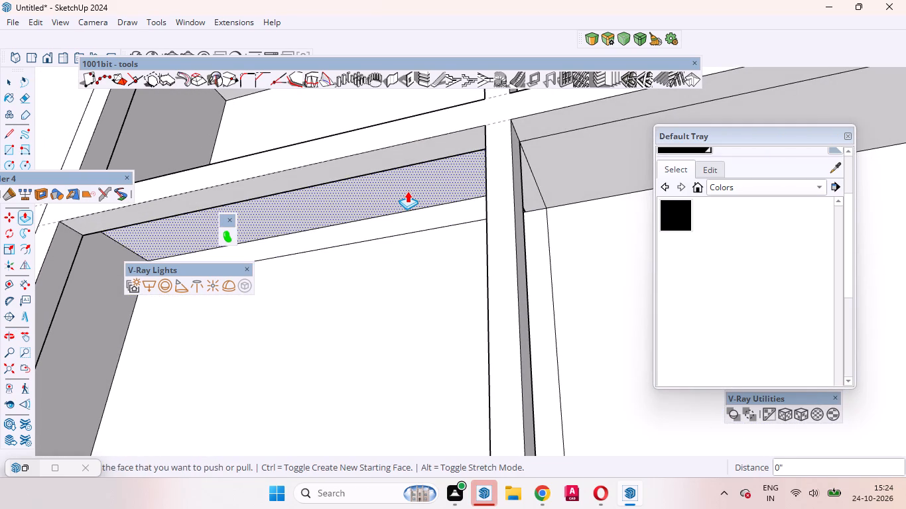
{"action": "left_click", "coordinate": [407, 191]}
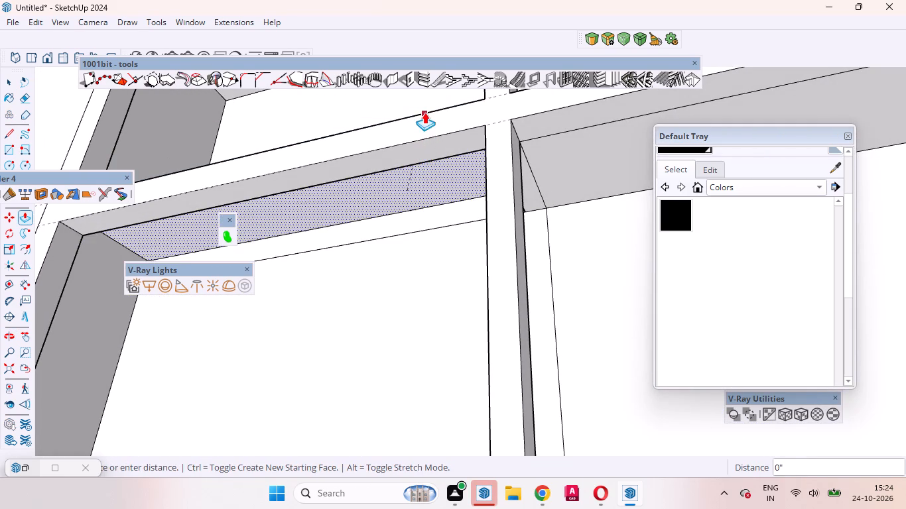
{"action": "scroll", "coordinate": [425, 167], "scroll_direction": "up", "scroll_amount": 10}
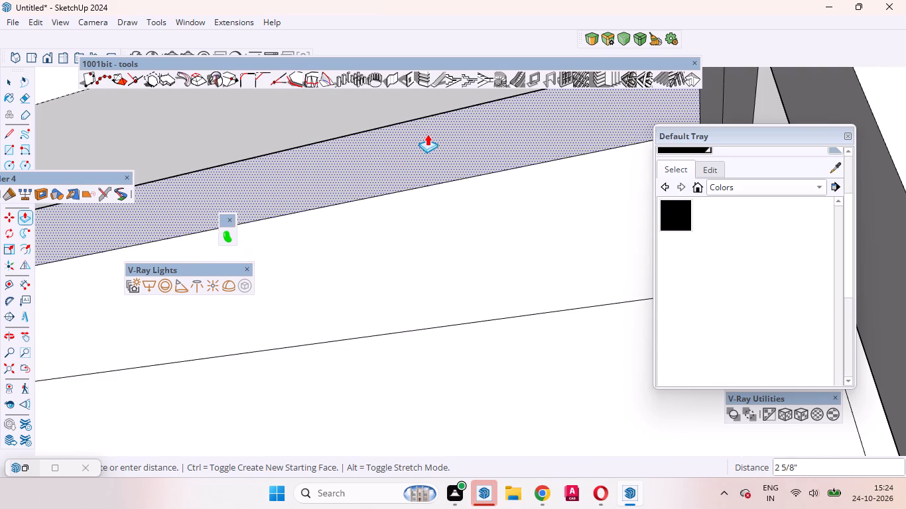
{"action": "scroll", "coordinate": [434, 176], "scroll_direction": "down", "scroll_amount": 5}
{"action": "middle_click_drag", "start_coordinate": [441, 188], "coordinate": [536, 402]}
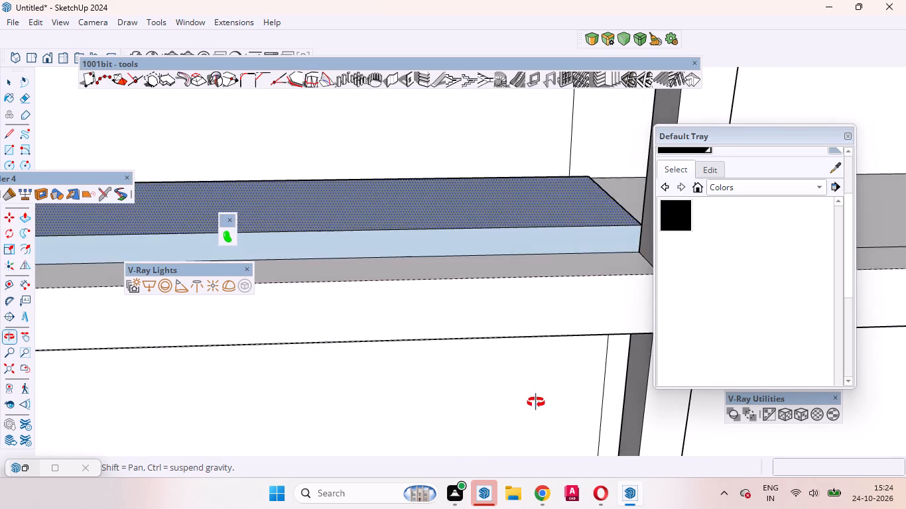
{"action": "middle_click_drag", "start_coordinate": [536, 402], "coordinate": [535, 384]}
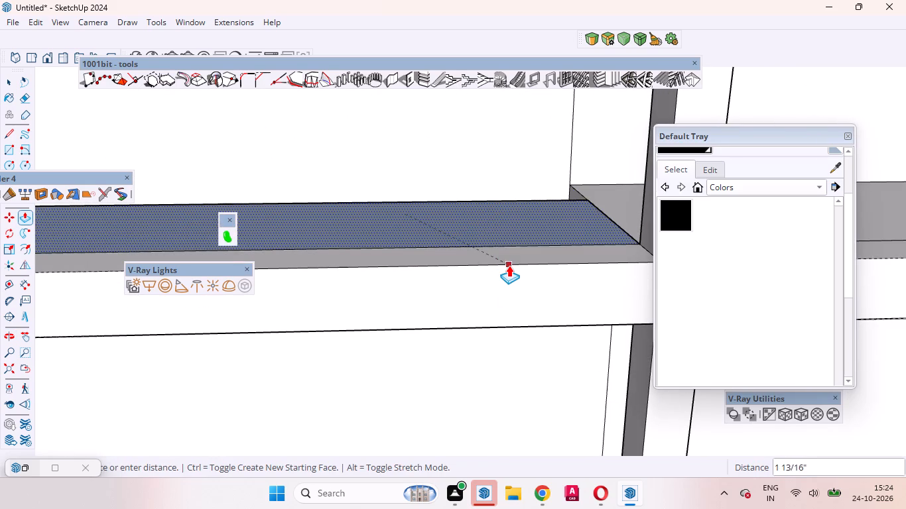
{"action": "left_click", "coordinate": [509, 265]}
Delete the blue reversed face on top of the transom between the upper left and lower left panes.
{"action": "middle_click_drag", "start_coordinate": [508, 188], "coordinate": [589, 337]}
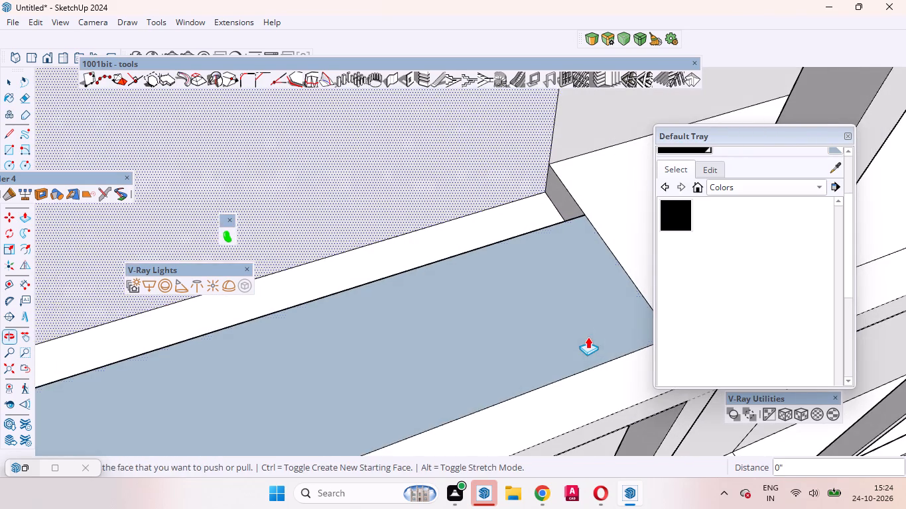
{"action": "double_click", "coordinate": [536, 321]}
{"action": "key", "text": "Delete"}
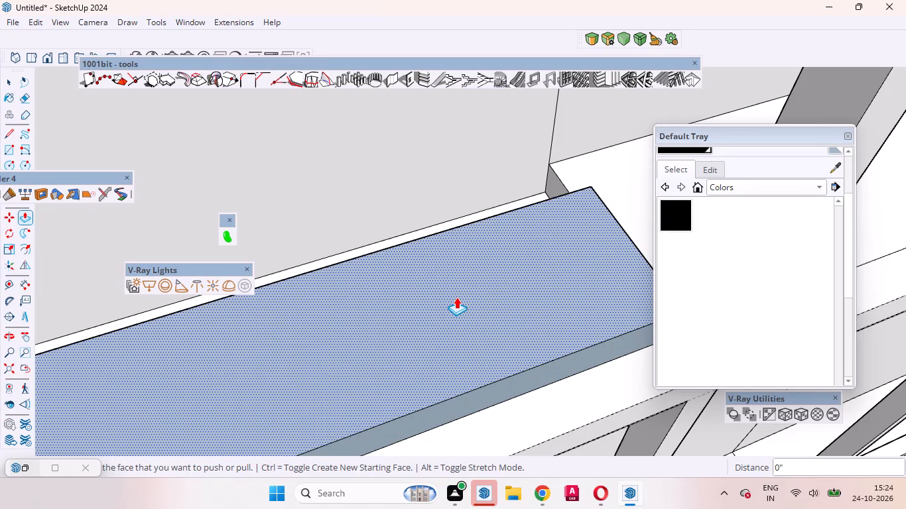
{"action": "left_click", "coordinate": [474, 313]}
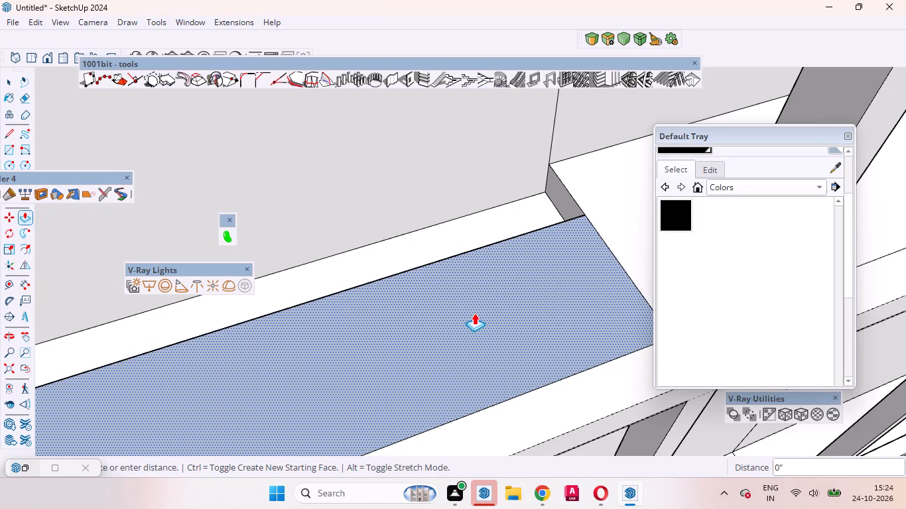
{"action": "key", "text": "Home"}
{"action": "key", "text": "Delete"}
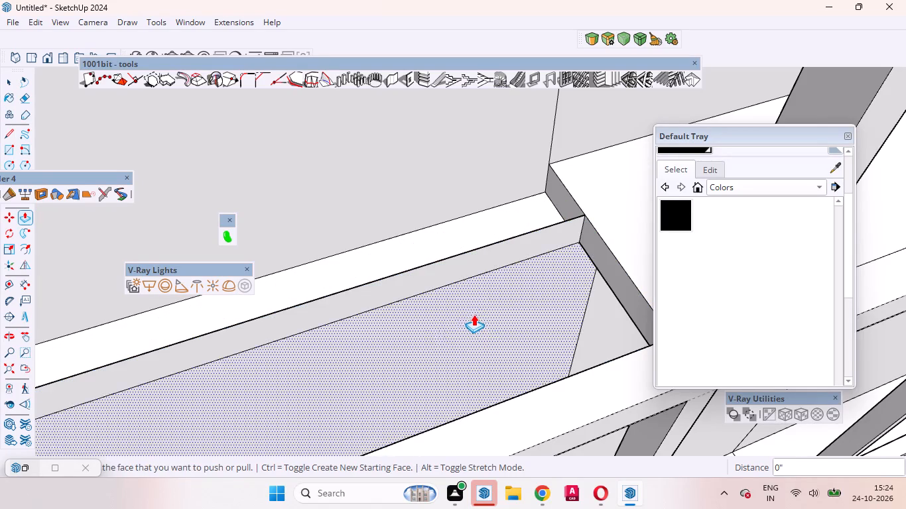
Repeat the last push/pull on the transom's underside face at the head of the lower middle window pane.
{"action": "scroll", "coordinate": [437, 323], "scroll_direction": "down", "scroll_amount": 5}
{"action": "left_click", "coordinate": [28, 372]}
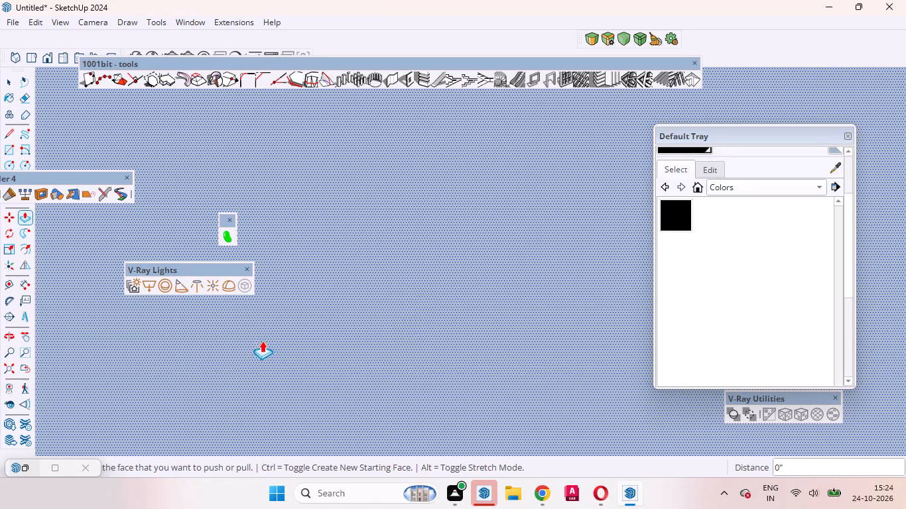
{"action": "left_click", "coordinate": [22, 369]}
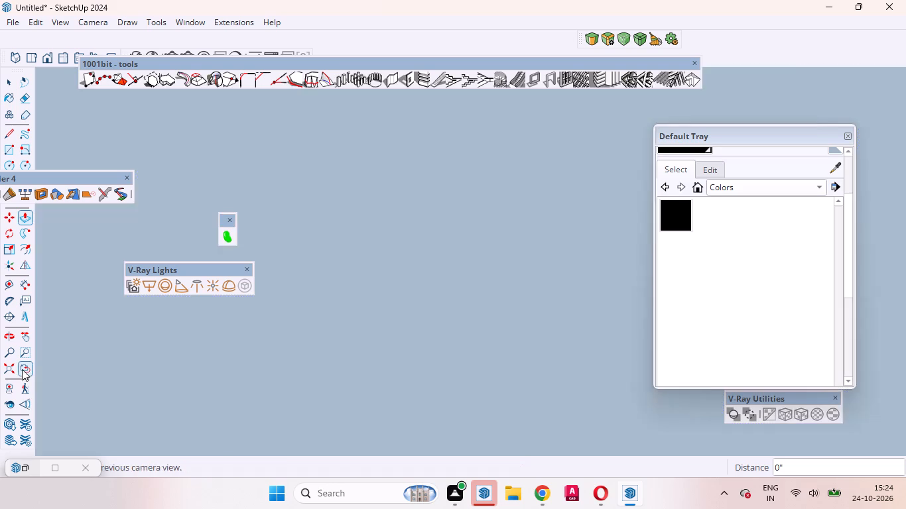
{"action": "scroll", "coordinate": [448, 283], "scroll_direction": "down", "scroll_amount": 4}
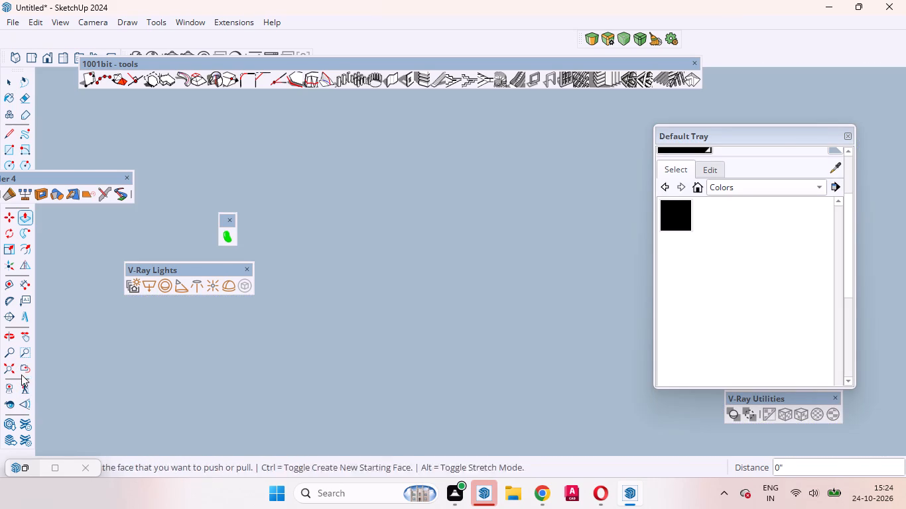
{"action": "left_click", "coordinate": [22, 369]}
{"action": "middle_click_drag", "start_coordinate": [427, 382], "coordinate": [409, 156]}
{"action": "scroll", "coordinate": [439, 245], "scroll_direction": "down", "scroll_amount": 4}
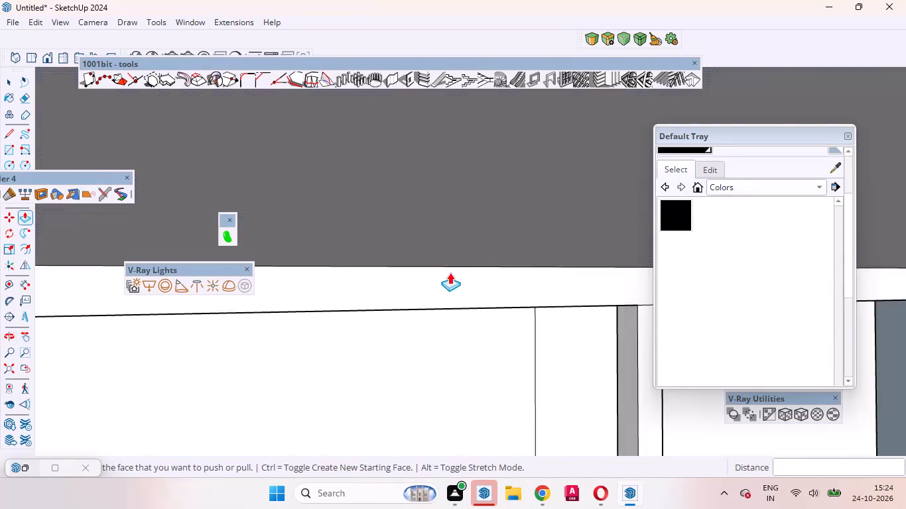
{"action": "scroll", "coordinate": [450, 272], "scroll_direction": "down", "scroll_amount": 20}
{"action": "scroll", "coordinate": [450, 272], "scroll_direction": "down", "scroll_amount": 9}
{"action": "scroll", "coordinate": [560, 406], "scroll_direction": "up", "scroll_amount": 2}
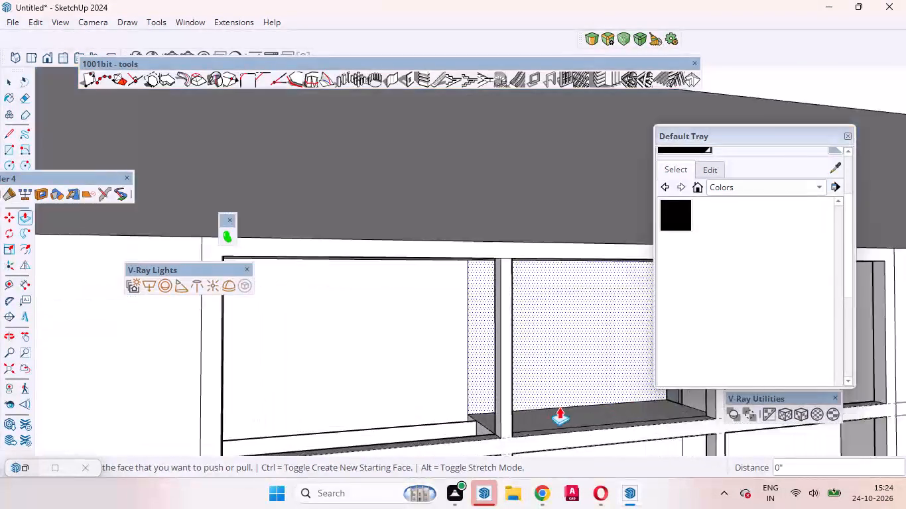
{"action": "scroll", "coordinate": [559, 407], "scroll_direction": "up", "scroll_amount": 3}
{"action": "scroll", "coordinate": [447, 340], "scroll_direction": "down", "scroll_amount": 8}
{"action": "scroll", "coordinate": [507, 382], "scroll_direction": "up", "scroll_amount": 5}
{"action": "middle_click_drag", "start_coordinate": [469, 412], "coordinate": [536, 310]}
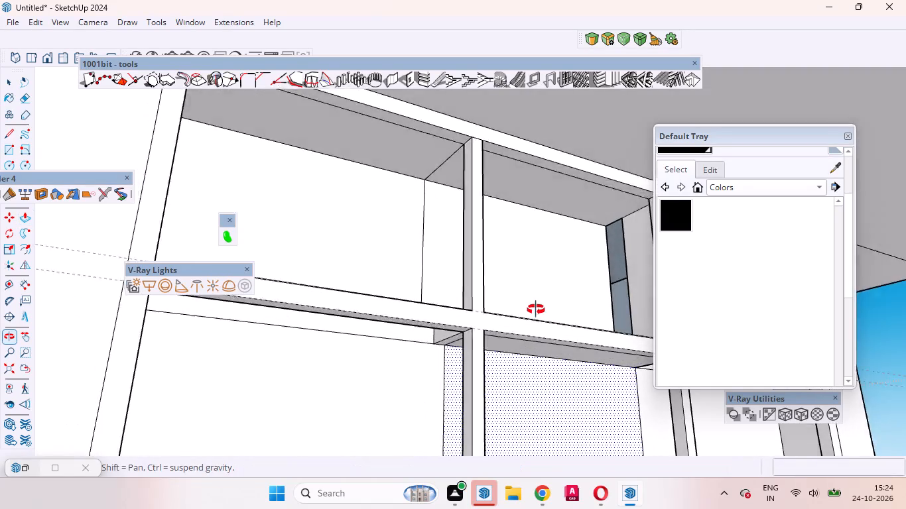
{"action": "middle_click_drag", "start_coordinate": [536, 310], "coordinate": [377, 241]}
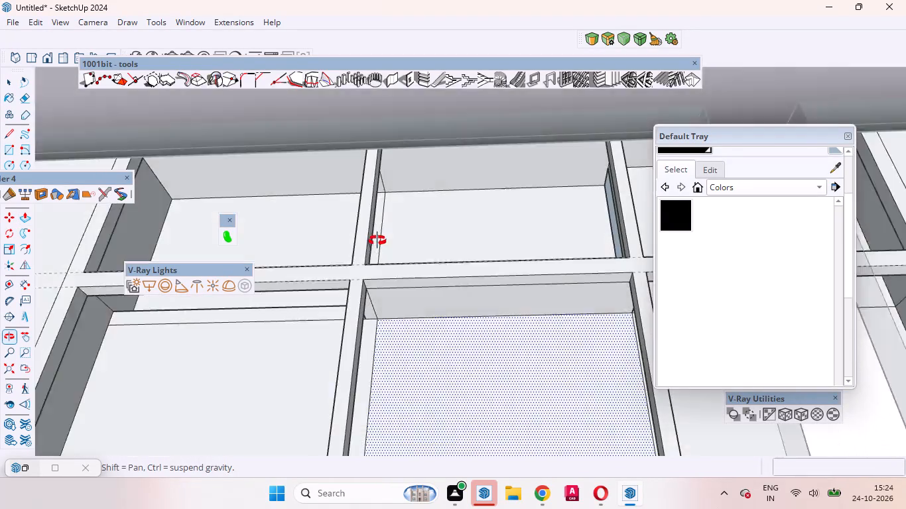
{"action": "middle_click_drag", "start_coordinate": [377, 241], "coordinate": [379, 231]}
{"action": "double_click", "coordinate": [422, 268]}
Delete the sill face on top of the transom between the upper middle and lower middle panes.
{"action": "scroll", "coordinate": [430, 241], "scroll_direction": "up", "scroll_amount": 1}
{"action": "middle_click_drag", "start_coordinate": [430, 242], "coordinate": [430, 304]}
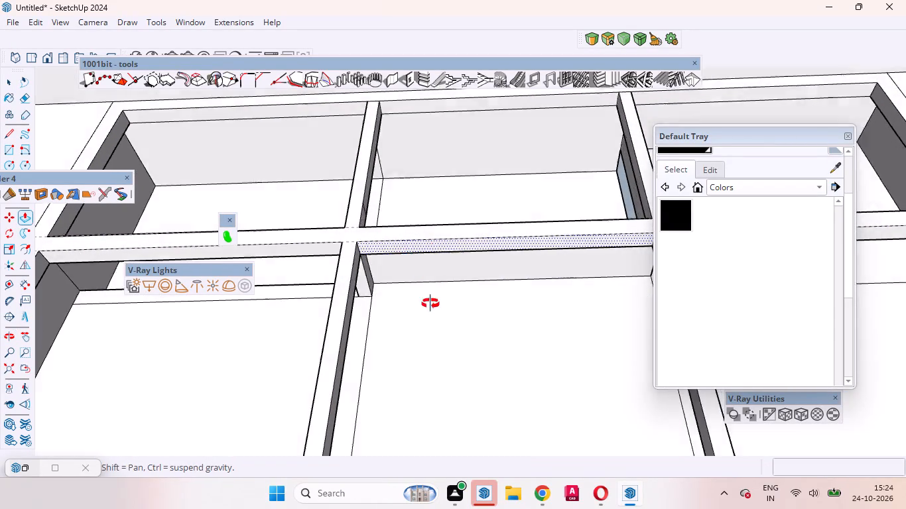
{"action": "middle_click_drag", "start_coordinate": [430, 304], "coordinate": [574, 492]}
{"action": "scroll", "coordinate": [426, 224], "scroll_direction": "up", "scroll_amount": 8}
{"action": "middle_click_drag", "start_coordinate": [373, 218], "coordinate": [373, 219]}
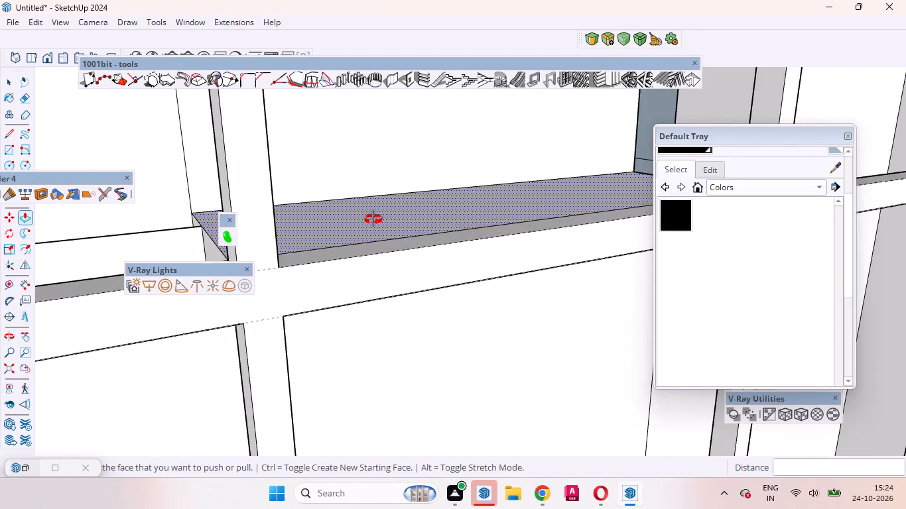
{"action": "middle_click_drag", "start_coordinate": [373, 219], "coordinate": [418, 279]}
{"action": "left_click", "coordinate": [399, 230]}
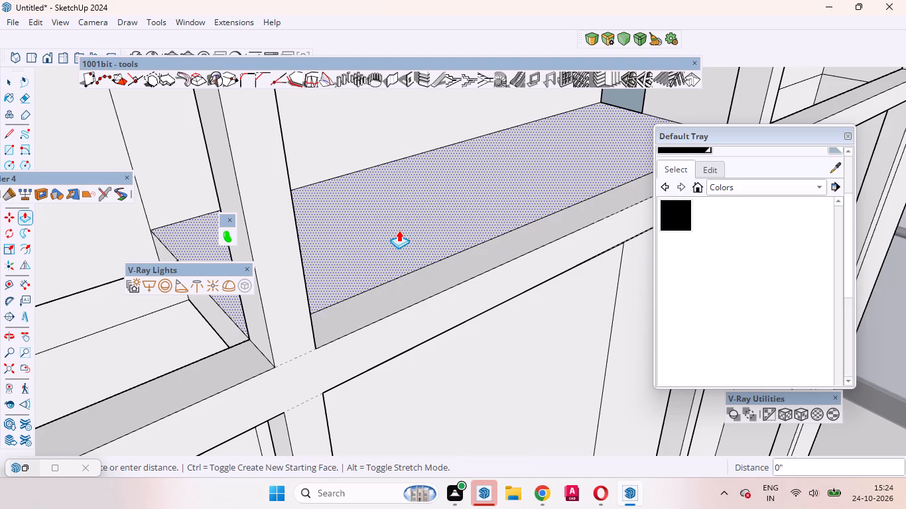
{"action": "key", "text": "Delete"}
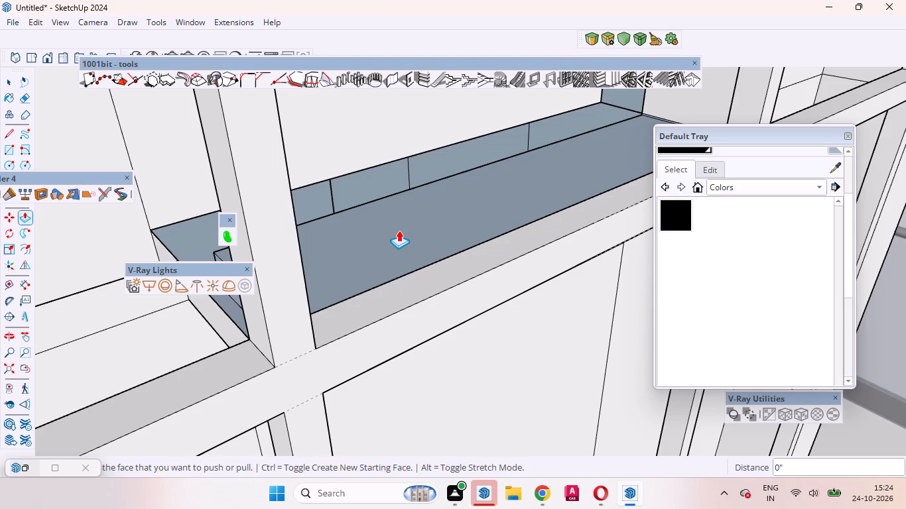
Delete the blue reversed face on the mullion side of the balcony window's upper right pane.
{"action": "scroll", "coordinate": [384, 190], "scroll_direction": "down", "scroll_amount": 6}
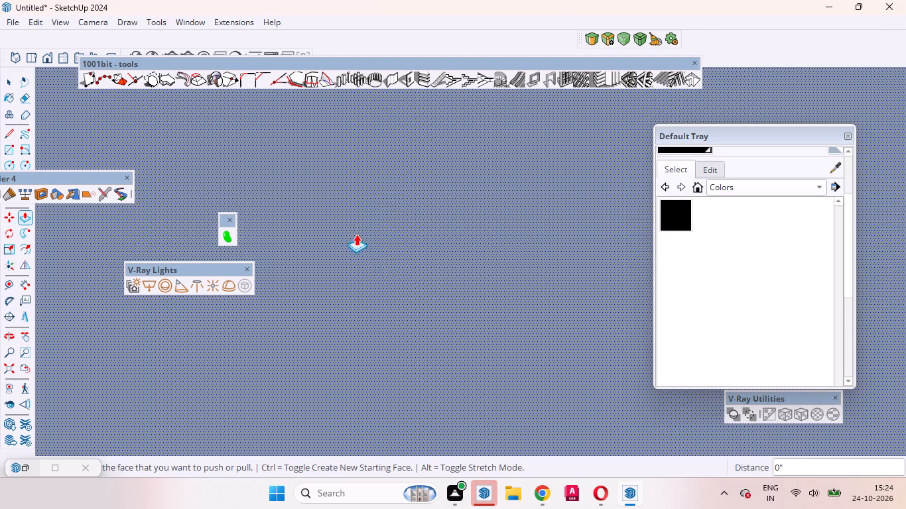
{"action": "scroll", "coordinate": [392, 179], "scroll_direction": "down", "scroll_amount": 2}
{"action": "scroll", "coordinate": [392, 179], "scroll_direction": "up", "scroll_amount": 1}
{"action": "scroll", "coordinate": [392, 179], "scroll_direction": "down", "scroll_amount": 3}
{"action": "left_click", "coordinate": [24, 362]}
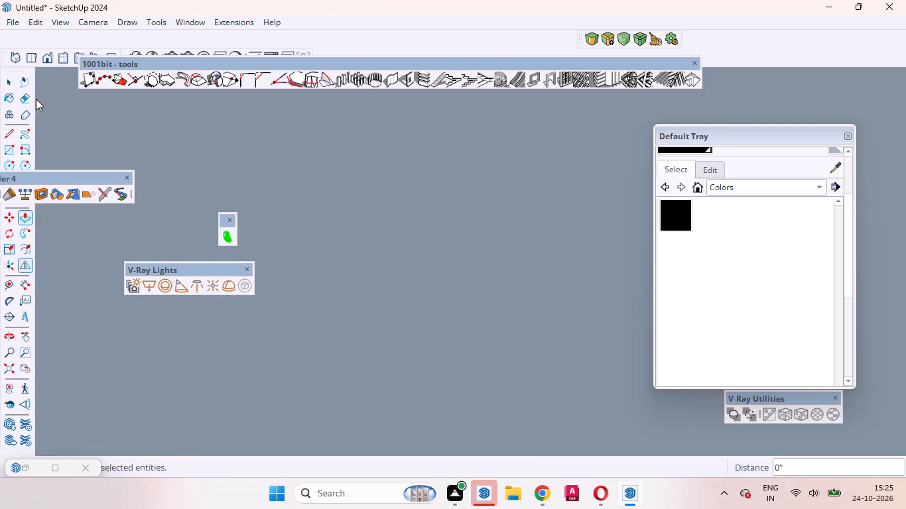
{"action": "left_click", "coordinate": [45, 59]}
{"action": "scroll", "coordinate": [322, 272], "scroll_direction": "down", "scroll_amount": 2}
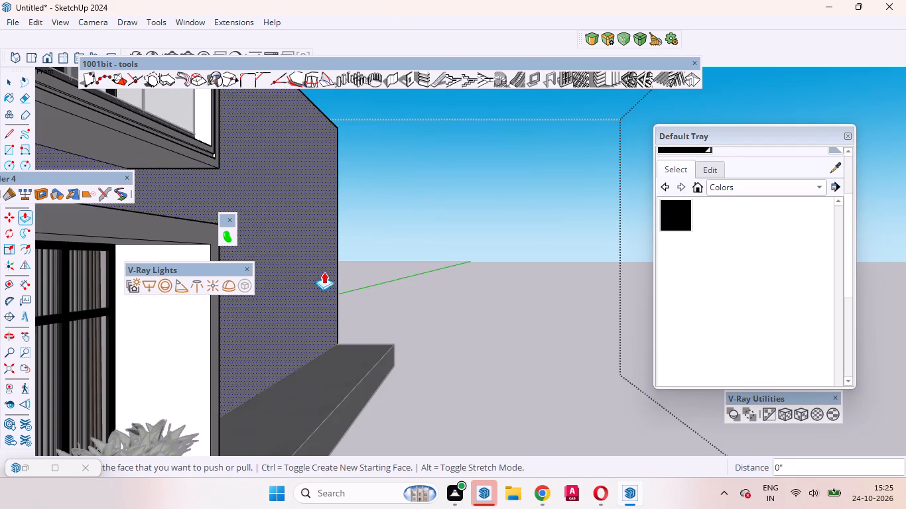
{"action": "scroll", "coordinate": [324, 272], "scroll_direction": "down", "scroll_amount": 8}
{"action": "scroll", "coordinate": [265, 205], "scroll_direction": "up", "scroll_amount": 14}
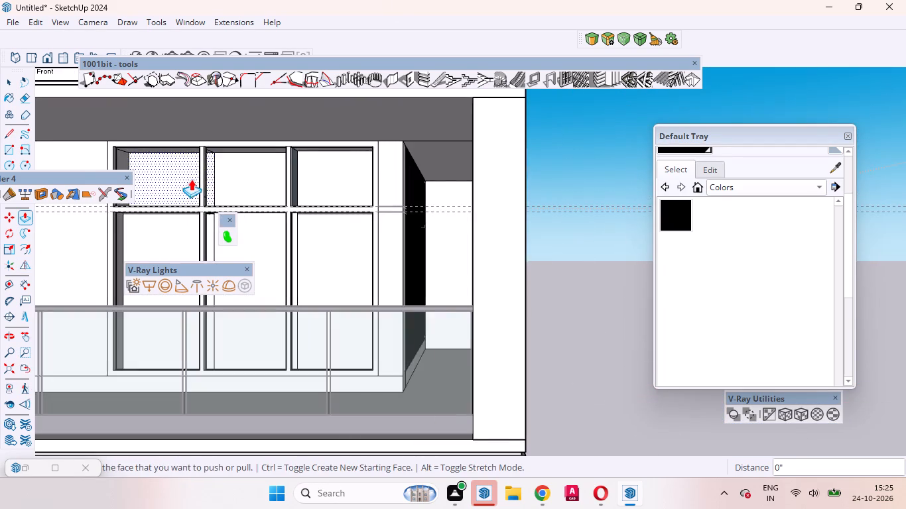
{"action": "middle_click_drag", "start_coordinate": [211, 183], "coordinate": [281, 186]}
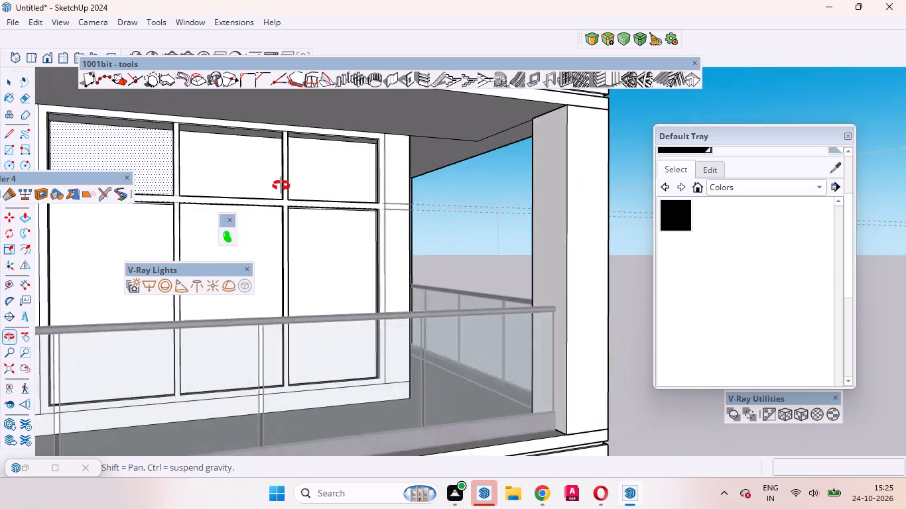
{"action": "middle_click_drag", "start_coordinate": [281, 186], "coordinate": [194, 209]}
{"action": "scroll", "coordinate": [211, 192], "scroll_direction": "up", "scroll_amount": 14}
{"action": "middle_click_drag", "start_coordinate": [308, 203], "coordinate": [289, 206]}
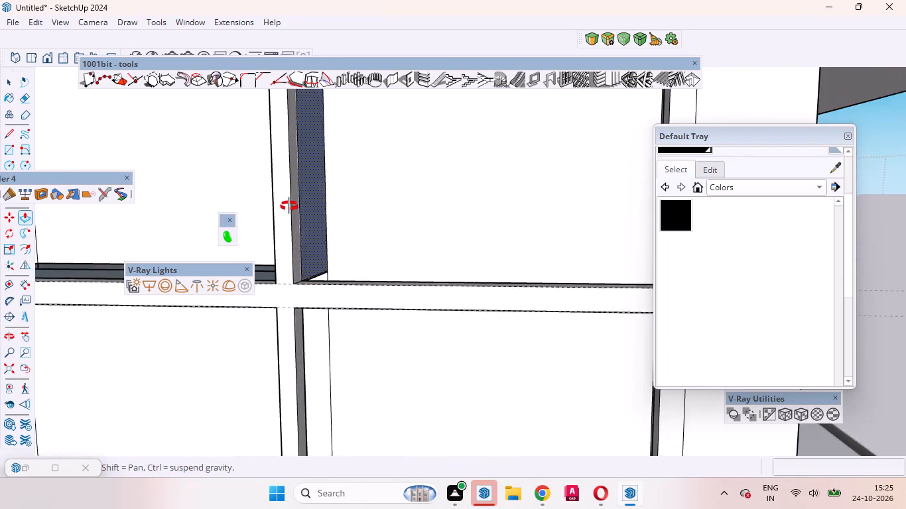
{"action": "middle_click_drag", "start_coordinate": [289, 206], "coordinate": [111, 150]}
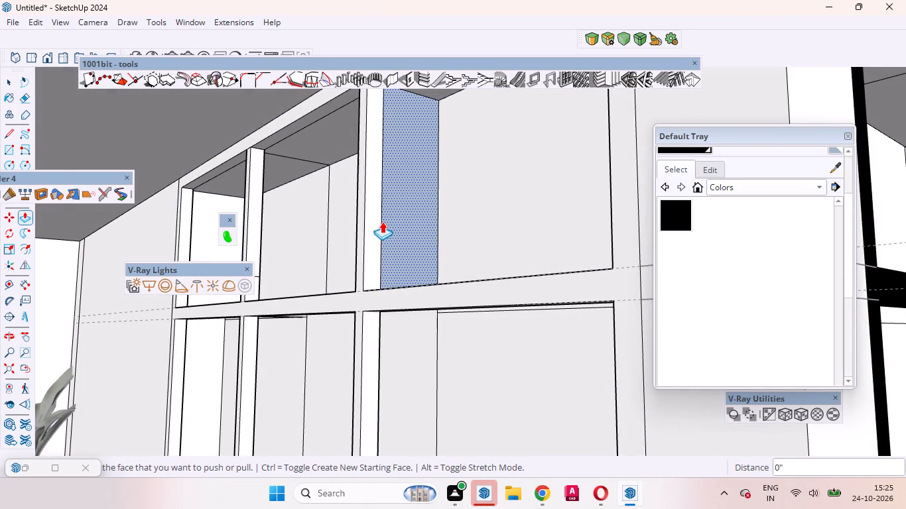
{"action": "key", "text": "Delete"}
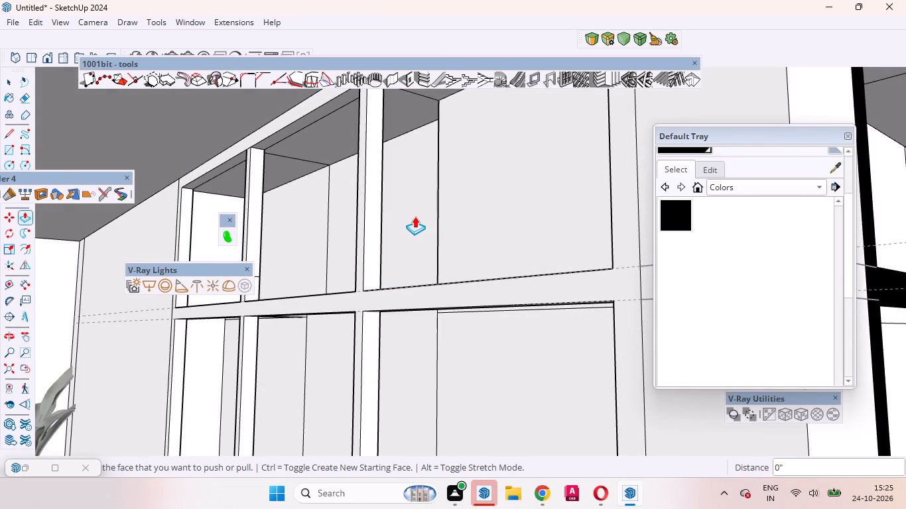
Paint the front face of the balcony window's frame, including its mullions and transom, with the black colour material.
{"action": "scroll", "coordinate": [410, 215], "scroll_direction": "down", "scroll_amount": 6}
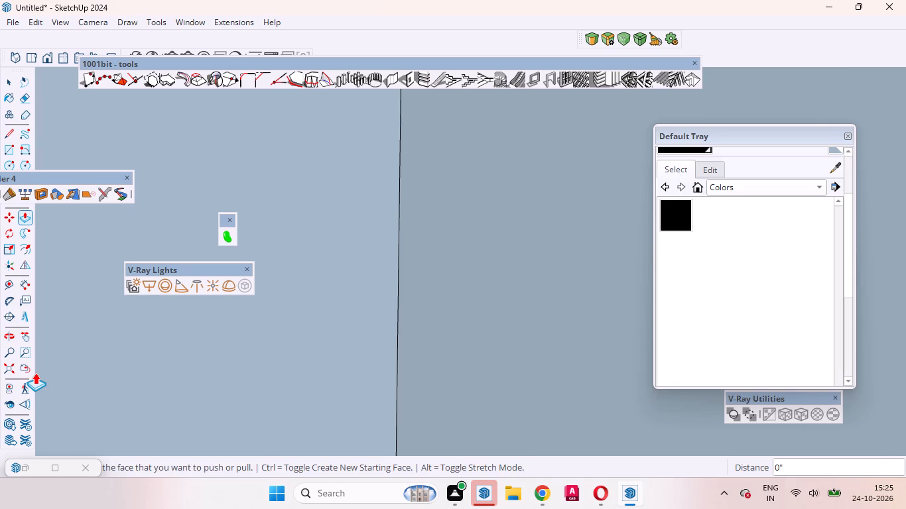
{"action": "left_click", "coordinate": [27, 367]}
{"action": "middle_click_drag", "start_coordinate": [303, 335], "coordinate": [584, 345]}
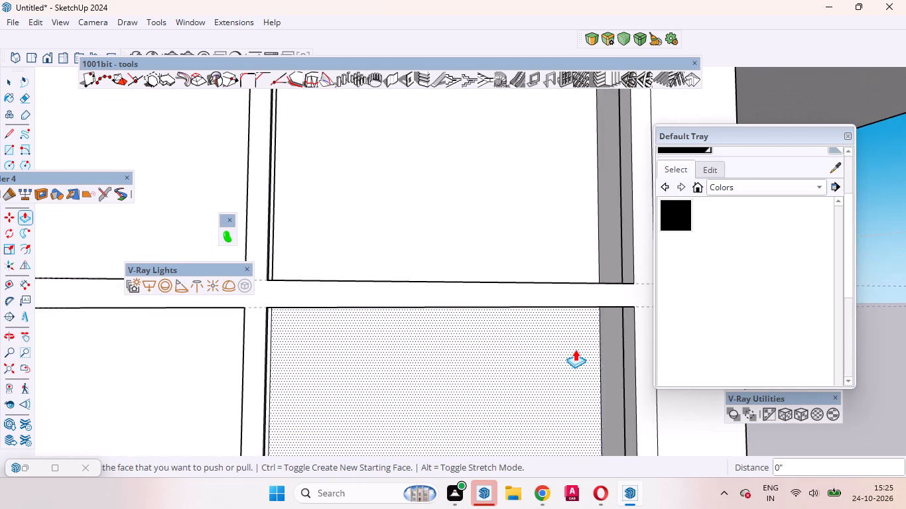
{"action": "scroll", "coordinate": [574, 347], "scroll_direction": "down", "scroll_amount": 1}
{"action": "scroll", "coordinate": [574, 345], "scroll_direction": "up", "scroll_amount": 1}
{"action": "scroll", "coordinate": [574, 344], "scroll_direction": "down", "scroll_amount": 20}
{"action": "scroll", "coordinate": [574, 344], "scroll_direction": "down", "scroll_amount": 1}
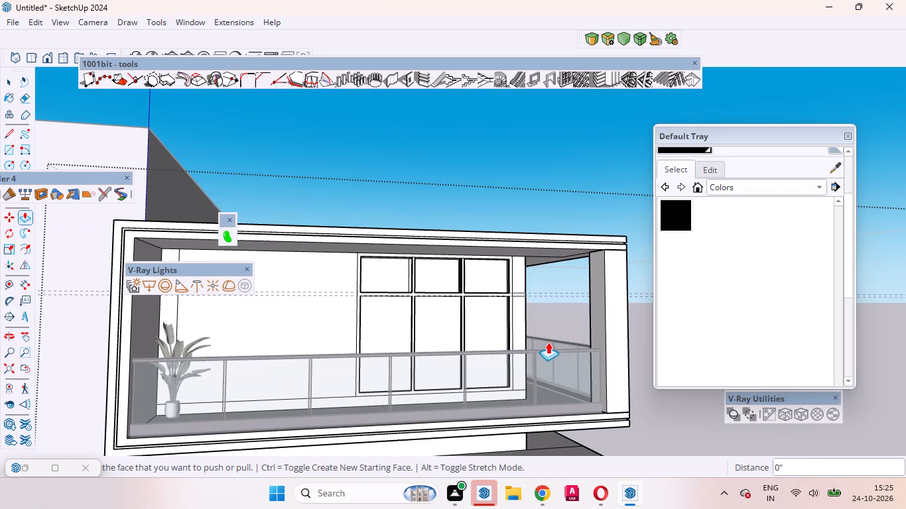
{"action": "key", "text": "space"}
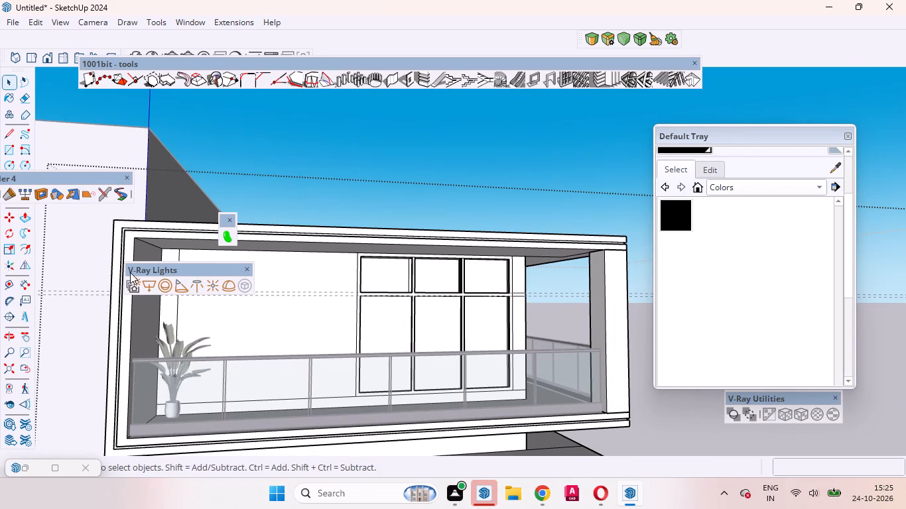
{"action": "scroll", "coordinate": [405, 258], "scroll_direction": "down", "scroll_amount": 4}
{"action": "middle_click_drag", "start_coordinate": [414, 217], "coordinate": [431, 323]}
{"action": "scroll", "coordinate": [444, 349], "scroll_direction": "up", "scroll_amount": 6}
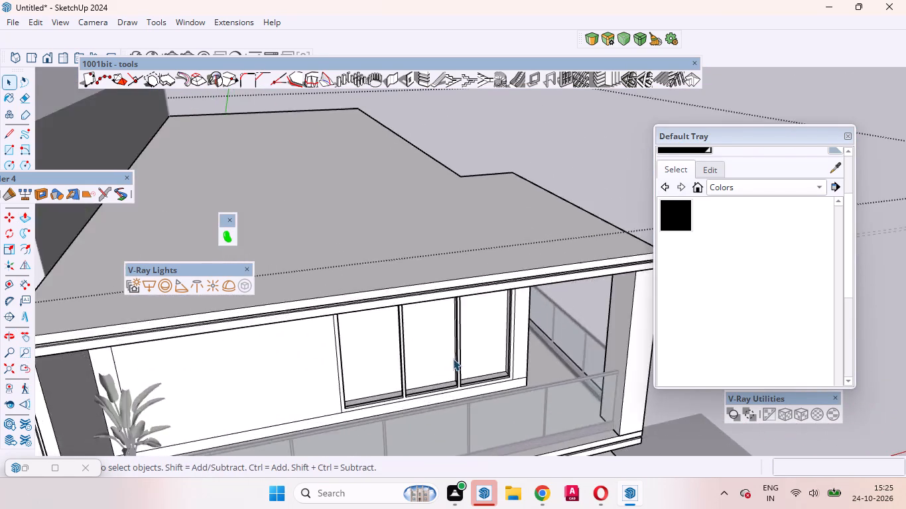
{"action": "scroll", "coordinate": [453, 359], "scroll_direction": "up", "scroll_amount": 8}
{"action": "scroll", "coordinate": [484, 182], "scroll_direction": "up", "scroll_amount": 8}
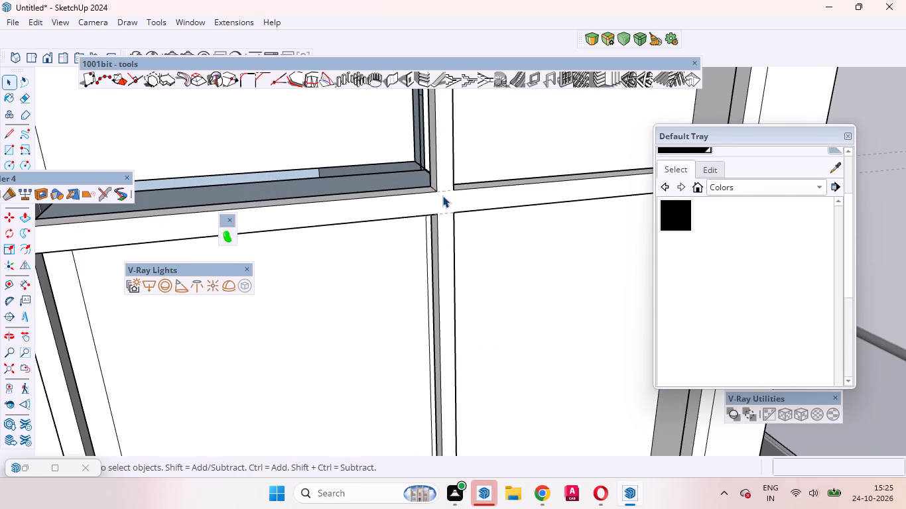
{"action": "left_click", "coordinate": [442, 196]}
{"action": "left_click", "coordinate": [675, 223]}
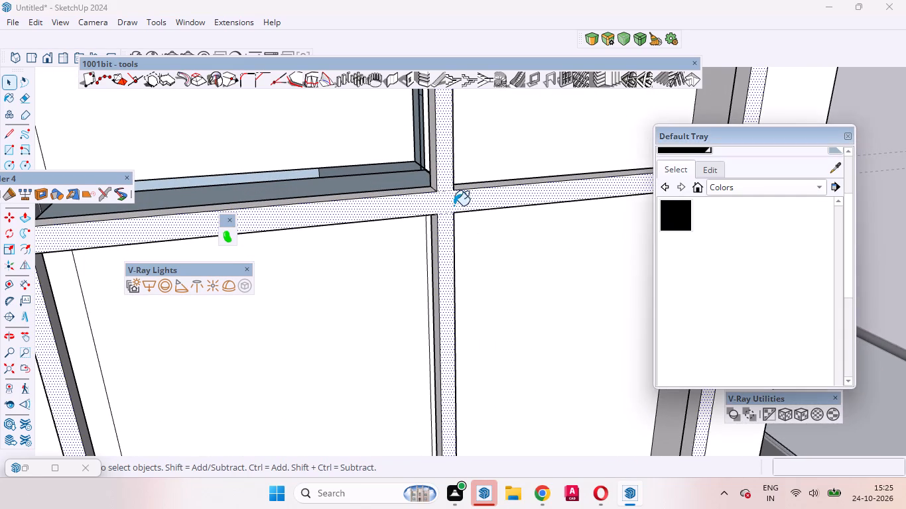
{"action": "left_click", "coordinate": [446, 199]}
Paint the frame's inner side faces black around the middle and right panes: mullion sides, transom top edges and the lower right jamb.
{"action": "scroll", "coordinate": [414, 184], "scroll_direction": "up", "scroll_amount": 11}
{"action": "middle_click_drag", "start_coordinate": [443, 192], "coordinate": [446, 196]}
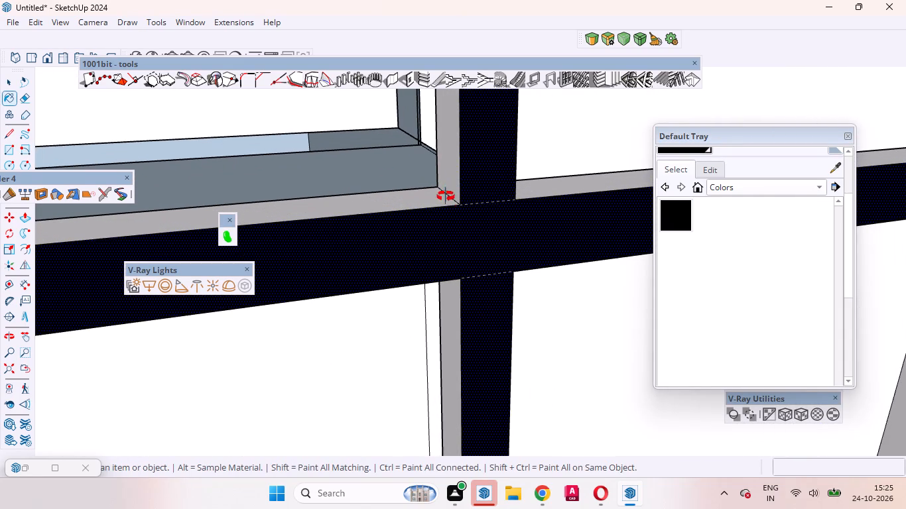
{"action": "middle_click_drag", "start_coordinate": [446, 196], "coordinate": [550, 235]}
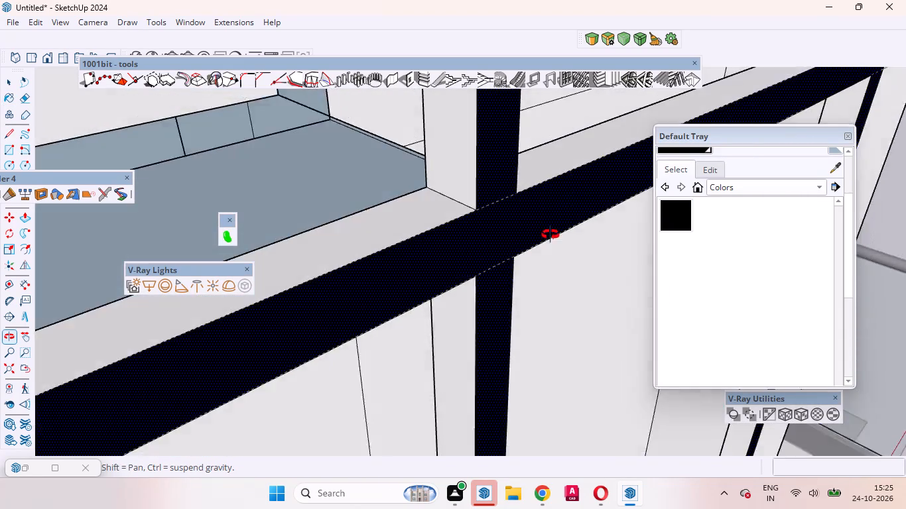
{"action": "middle_click_drag", "start_coordinate": [550, 235], "coordinate": [607, 249]}
{"action": "left_click", "coordinate": [452, 165]}
{"action": "left_click", "coordinate": [423, 212]}
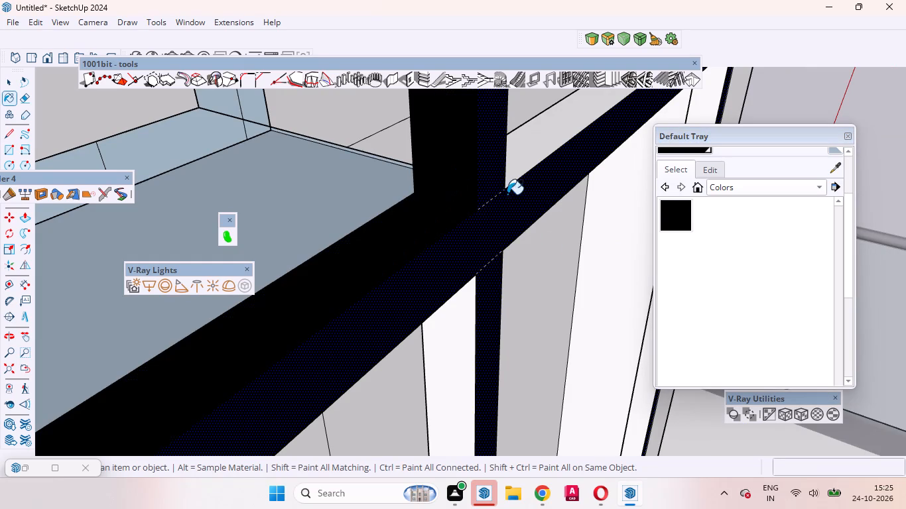
{"action": "left_click", "coordinate": [535, 154]}
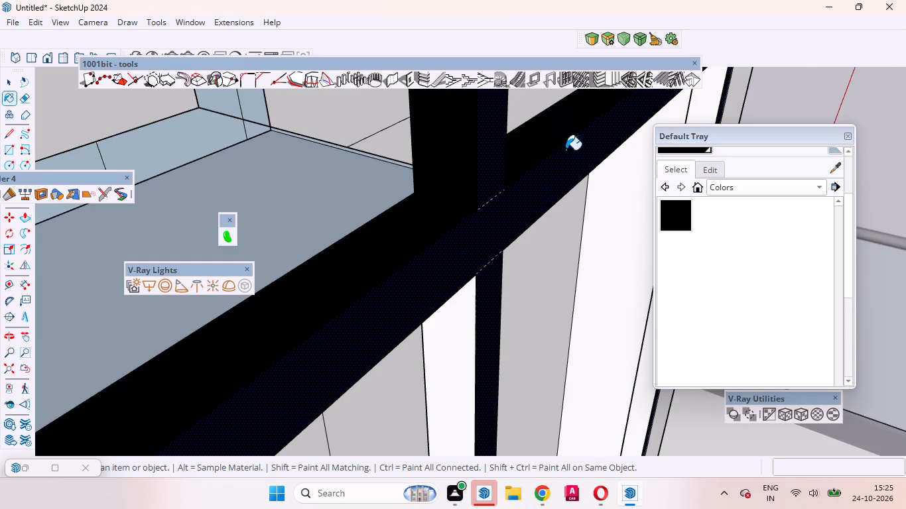
{"action": "left_click", "coordinate": [624, 258]}
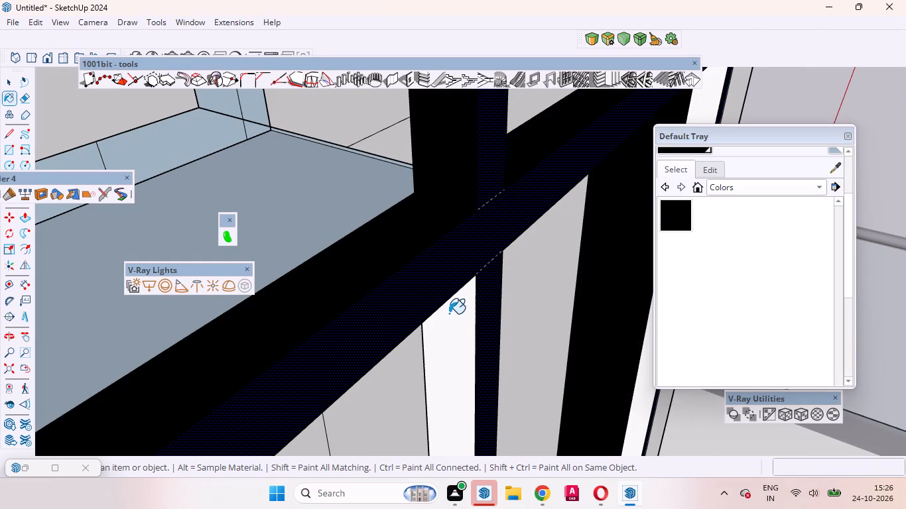
{"action": "left_click", "coordinate": [451, 321]}
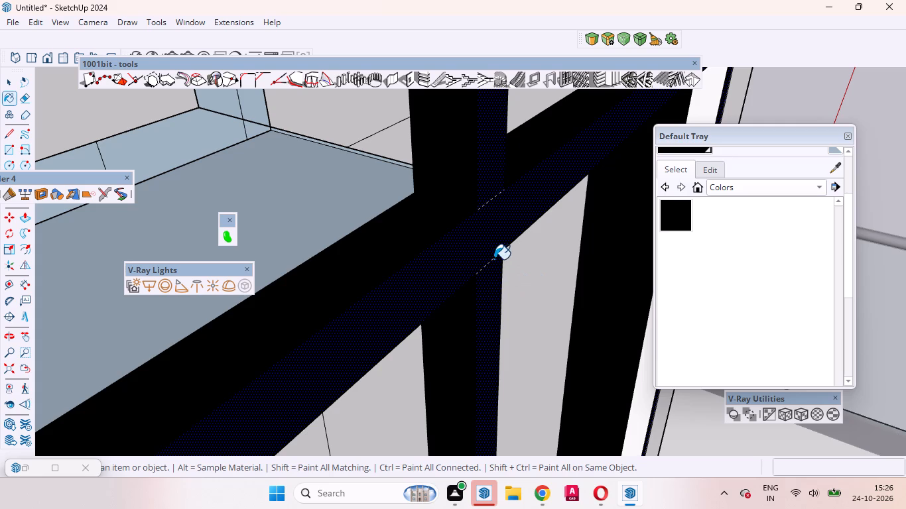
Delete the blue reversed face at the bottom of the open transom recess in the upper middle pane.
{"action": "key", "text": "m"}
{"action": "key", "text": "space"}
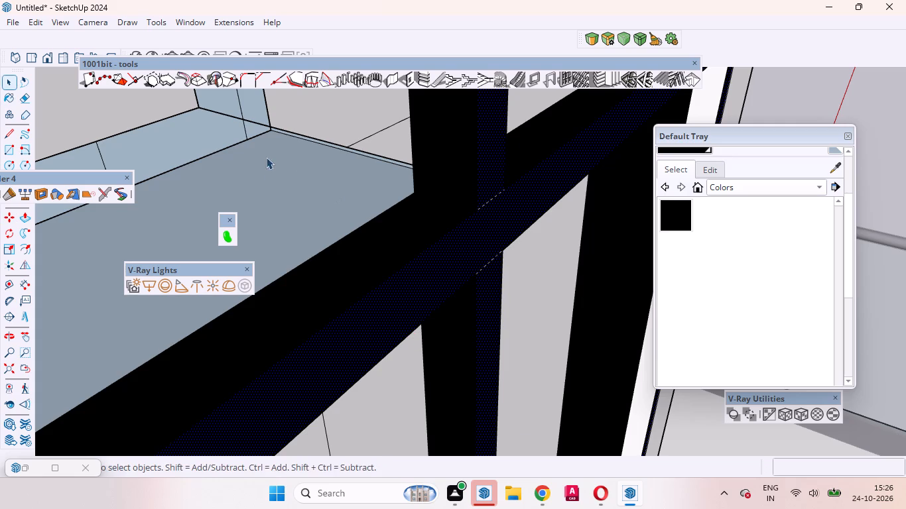
{"action": "left_click", "coordinate": [304, 196]}
{"action": "key", "text": "Delete"}
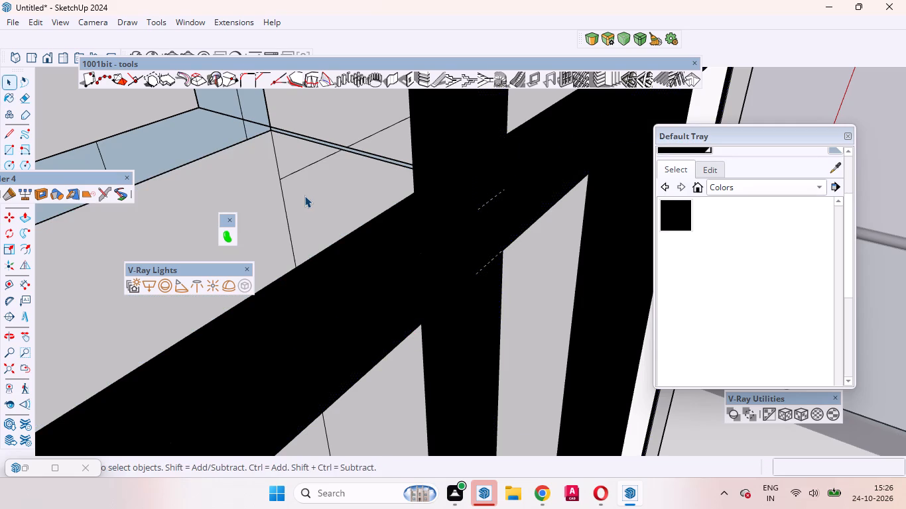
{"action": "scroll", "coordinate": [304, 194], "scroll_direction": "down", "scroll_amount": 5}
{"action": "scroll", "coordinate": [330, 184], "scroll_direction": "up", "scroll_amount": 4}
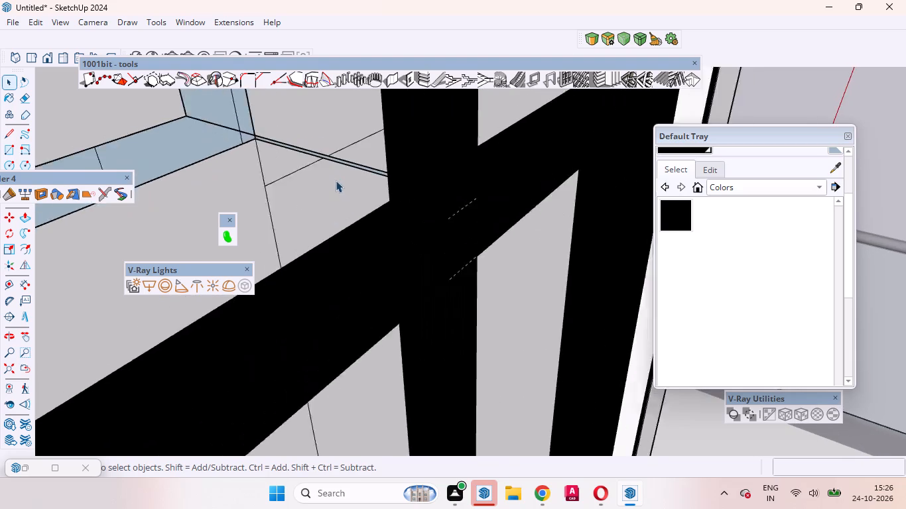
Delete the two leftover horizontal edges in the transom recess of the upper middle pane.
{"action": "scroll", "coordinate": [336, 180], "scroll_direction": "up", "scroll_amount": 5}
{"action": "left_click", "coordinate": [418, 168]}
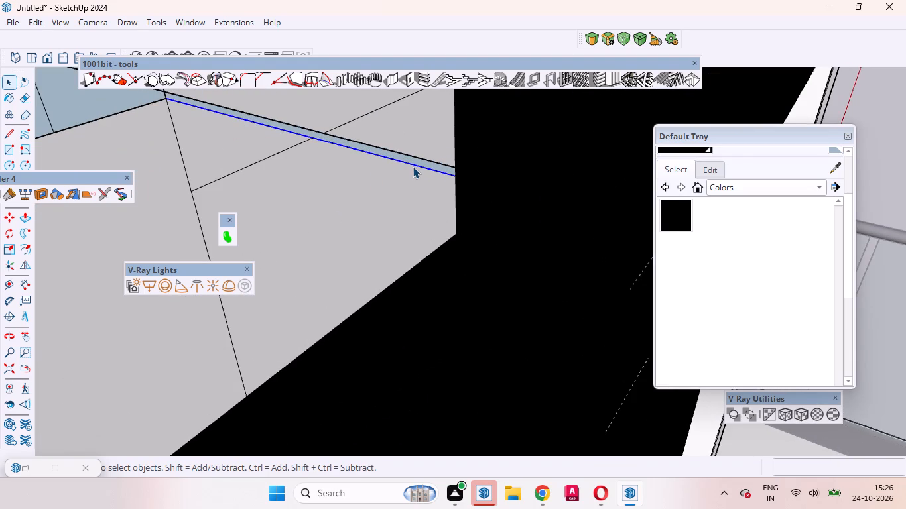
{"action": "key", "text": "Delete"}
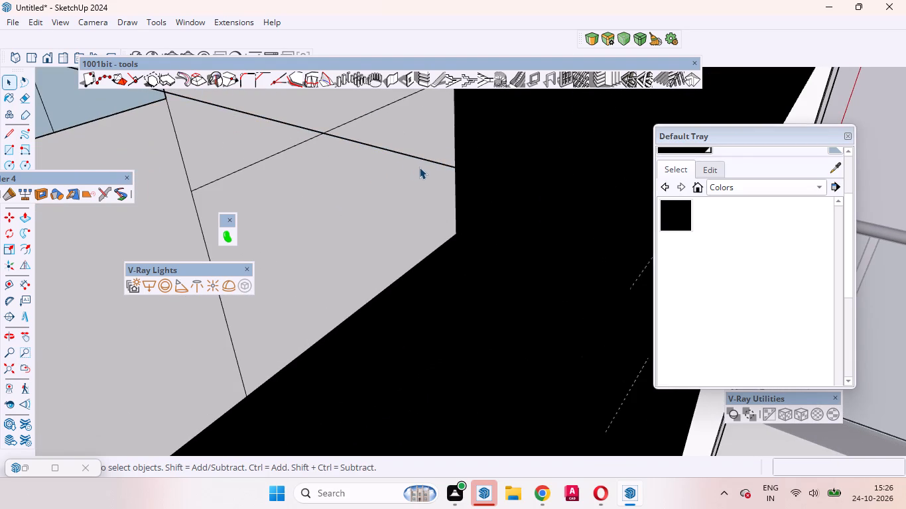
{"action": "left_click", "coordinate": [426, 158]}
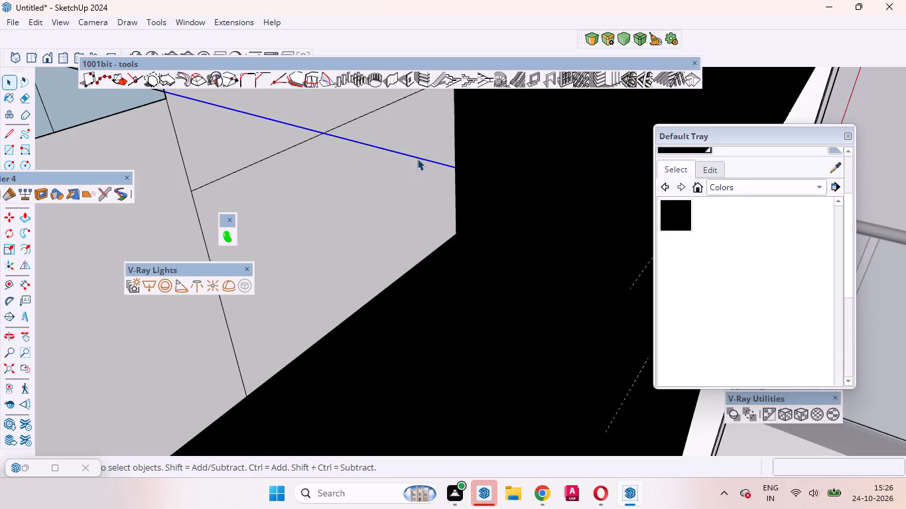
{"action": "key", "text": "Delete"}
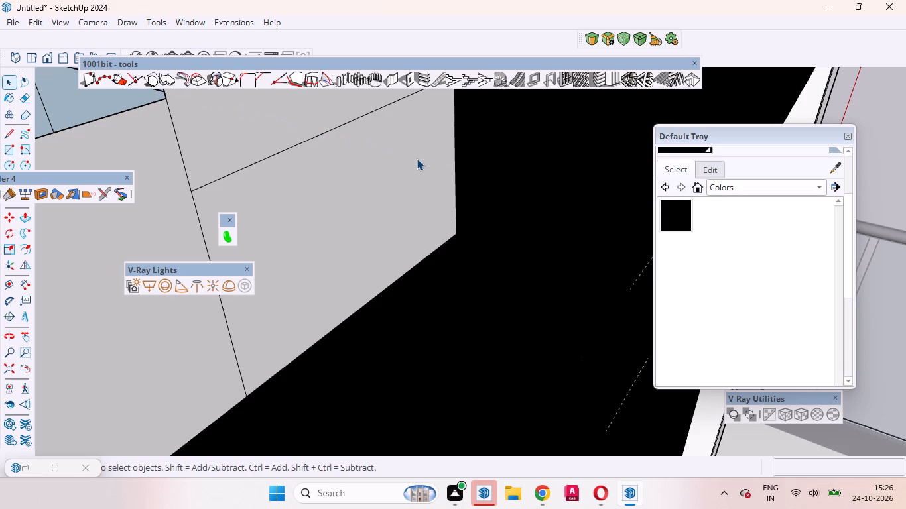
Paint the right mullion's side faces toward the right pane black, both below and above the transom.
{"action": "scroll", "coordinate": [422, 195], "scroll_direction": "down", "scroll_amount": 16}
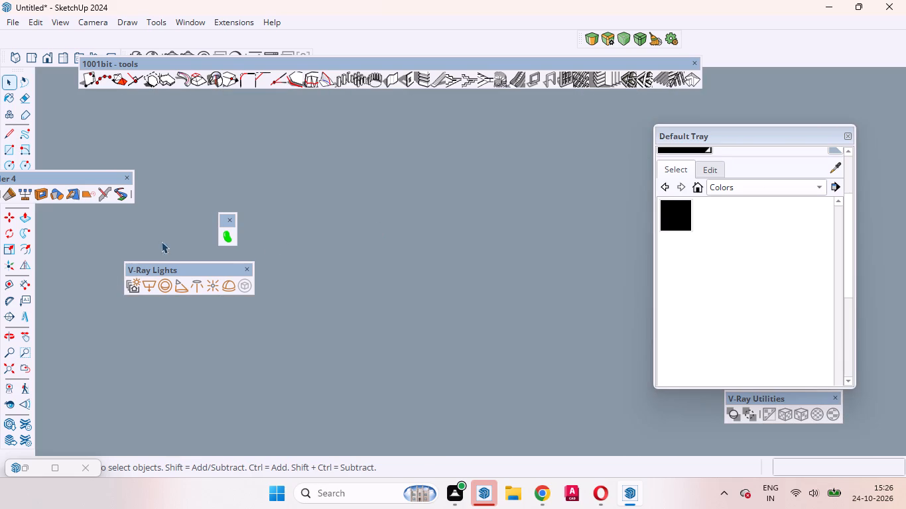
{"action": "left_click", "coordinate": [29, 374]}
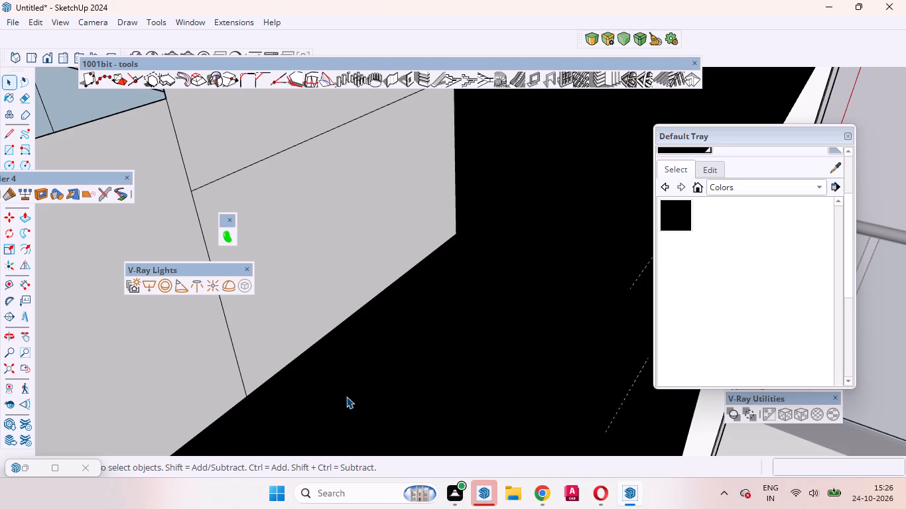
{"action": "scroll", "coordinate": [346, 396], "scroll_direction": "down", "scroll_amount": 13}
{"action": "scroll", "coordinate": [238, 335], "scroll_direction": "down", "scroll_amount": 3}
{"action": "middle_click_drag", "start_coordinate": [361, 361], "coordinate": [218, 363]}
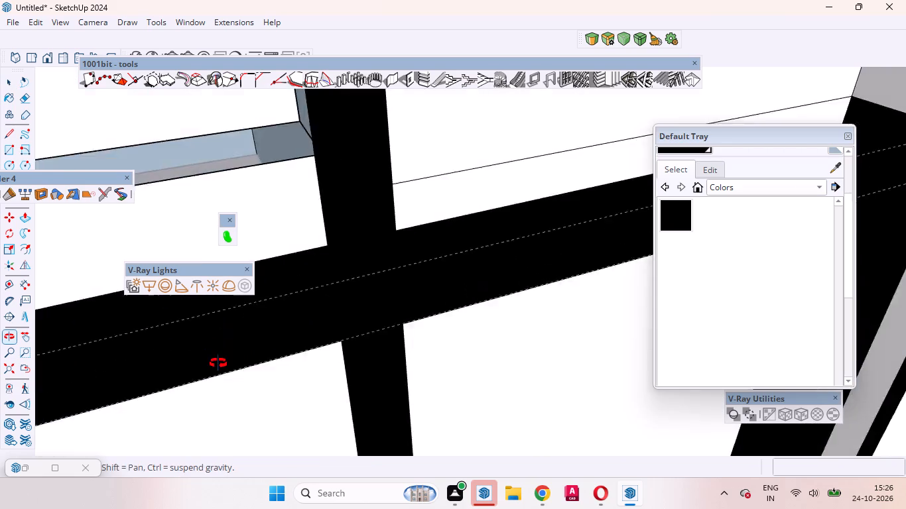
{"action": "middle_click_drag", "start_coordinate": [218, 363], "coordinate": [182, 351]}
{"action": "scroll", "coordinate": [434, 392], "scroll_direction": "down", "scroll_amount": 7}
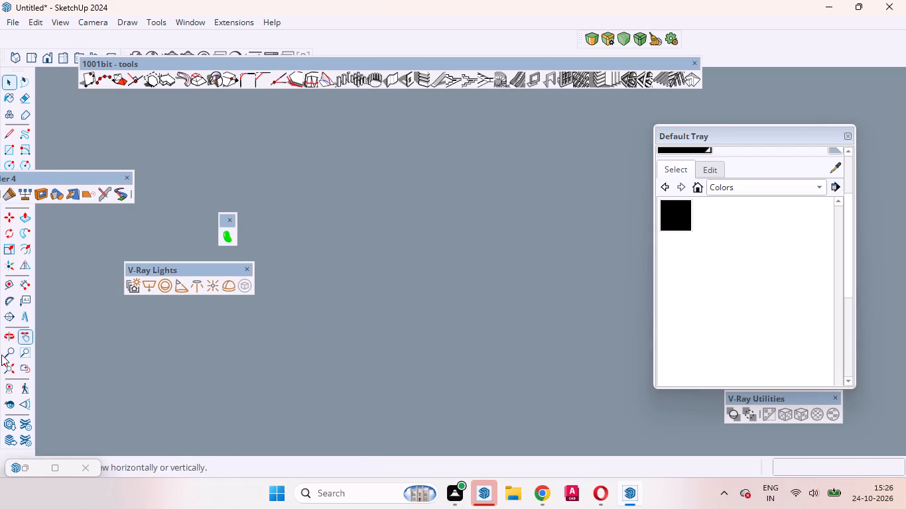
{"action": "left_click", "coordinate": [29, 369]}
{"action": "middle_click_drag", "start_coordinate": [489, 365], "coordinate": [364, 367]}
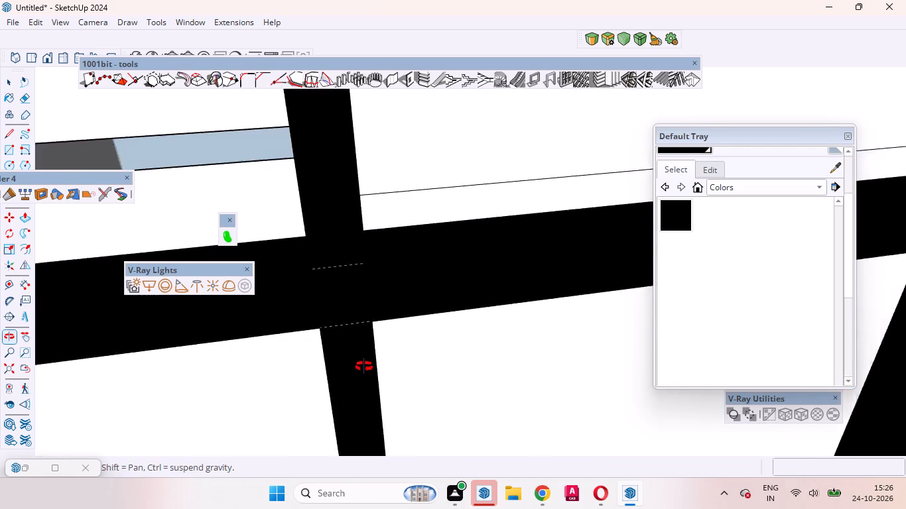
{"action": "middle_click_drag", "start_coordinate": [364, 367], "coordinate": [317, 300]}
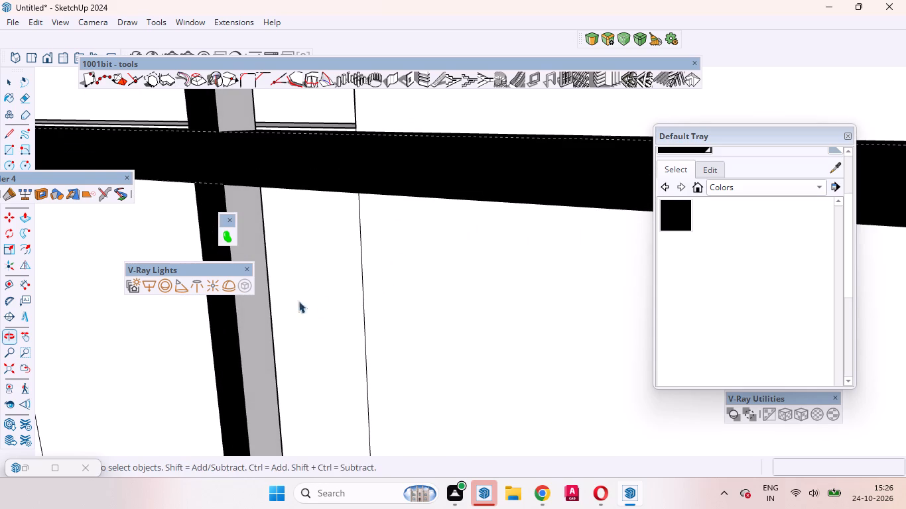
{"action": "left_click", "coordinate": [253, 339]}
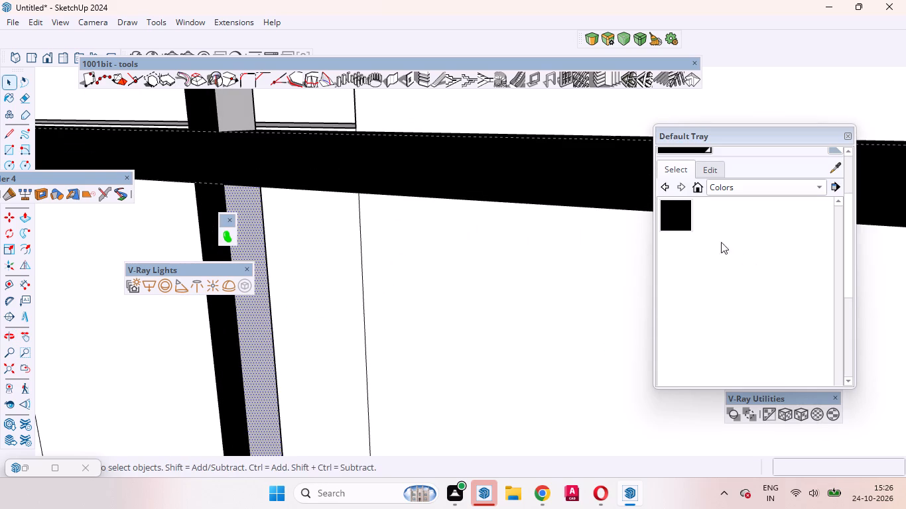
{"action": "left_click", "coordinate": [684, 222]}
{"action": "left_click", "coordinate": [252, 326]}
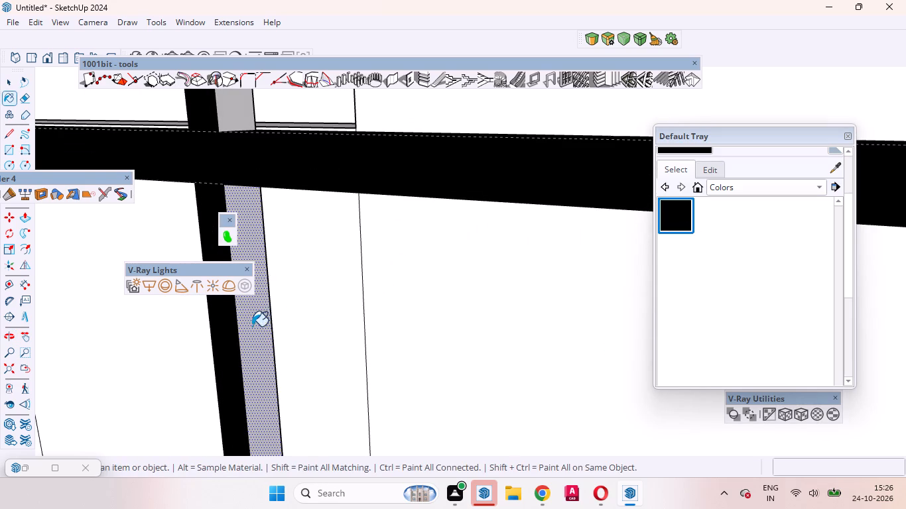
{"action": "left_click", "coordinate": [236, 105]}
Paint the remaining light strips on the inner side of the right jamb black, below and above the transom.
{"action": "middle_click_drag", "start_coordinate": [276, 143], "coordinate": [401, 225]}
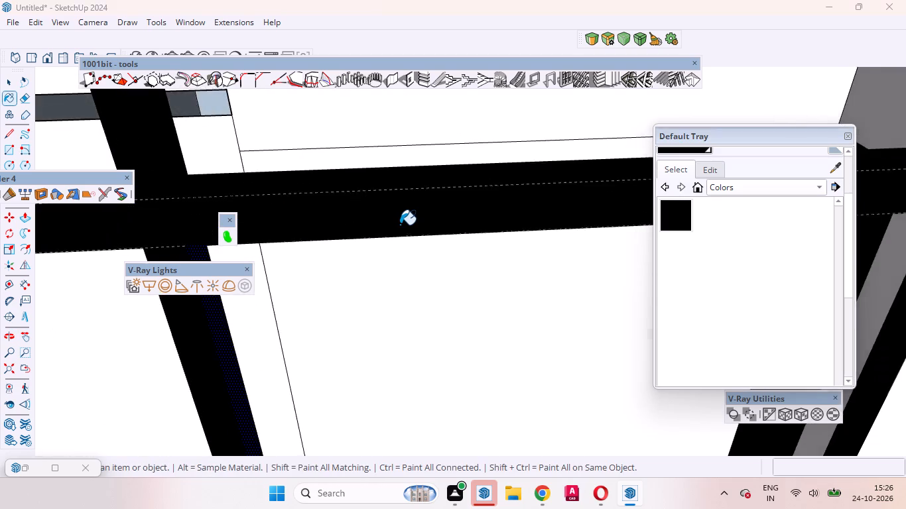
{"action": "scroll", "coordinate": [400, 225], "scroll_direction": "down", "scroll_amount": 13}
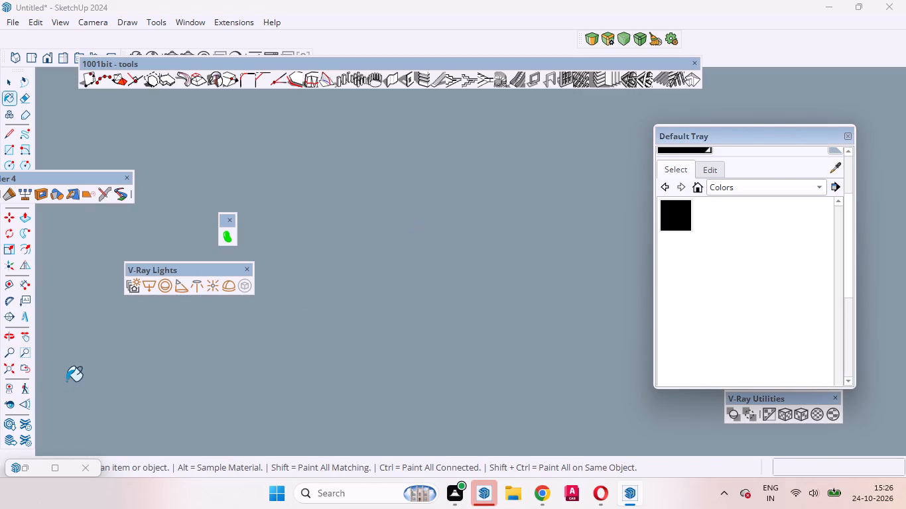
{"action": "left_click", "coordinate": [18, 372]}
{"action": "middle_click_drag", "start_coordinate": [405, 376], "coordinate": [463, 288]}
{"action": "scroll", "coordinate": [463, 288], "scroll_direction": "down", "scroll_amount": 12}
{"action": "scroll", "coordinate": [562, 284], "scroll_direction": "up", "scroll_amount": 4}
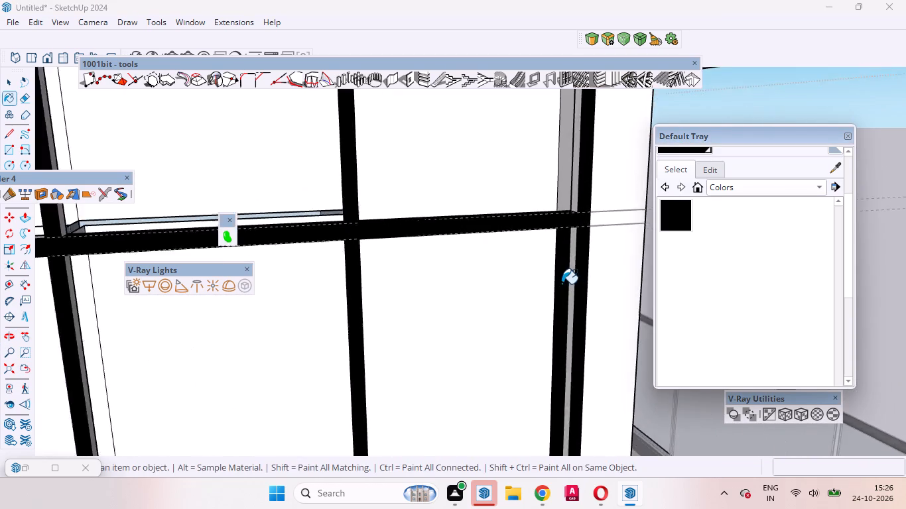
{"action": "scroll", "coordinate": [562, 283], "scroll_direction": "up", "scroll_amount": 4}
{"action": "middle_click_drag", "start_coordinate": [576, 291], "coordinate": [695, 372]}
{"action": "scroll", "coordinate": [627, 303], "scroll_direction": "up", "scroll_amount": 3}
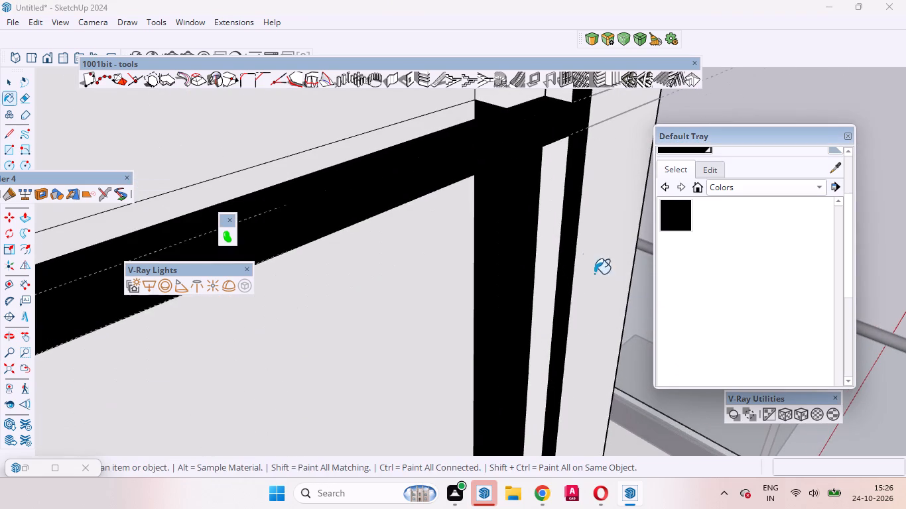
{"action": "left_click", "coordinate": [553, 247]}
{"action": "scroll", "coordinate": [512, 283], "scroll_direction": "down", "scroll_amount": 4}
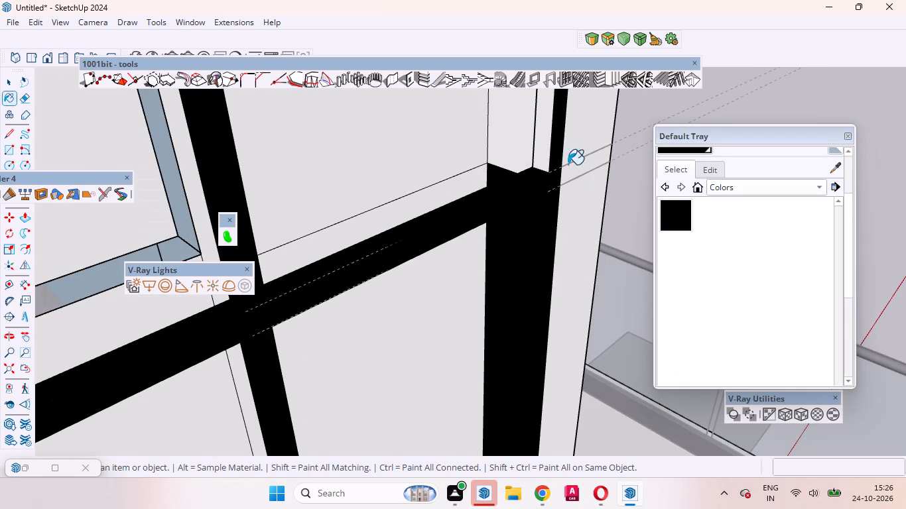
{"action": "left_click", "coordinate": [546, 148]}
Paint the left mullion's side faces toward the left pane black, both below and above the transom.
{"action": "scroll", "coordinate": [548, 168], "scroll_direction": "down", "scroll_amount": 5}
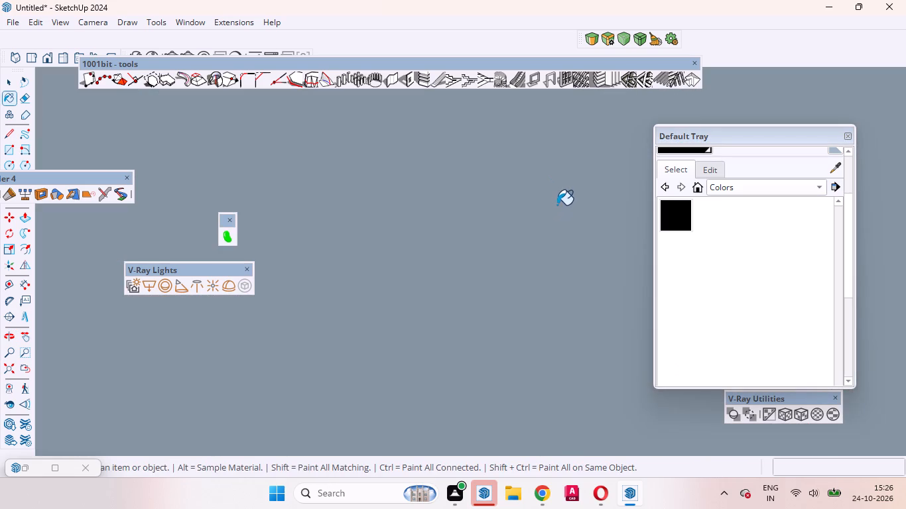
{"action": "left_click", "coordinate": [19, 365]}
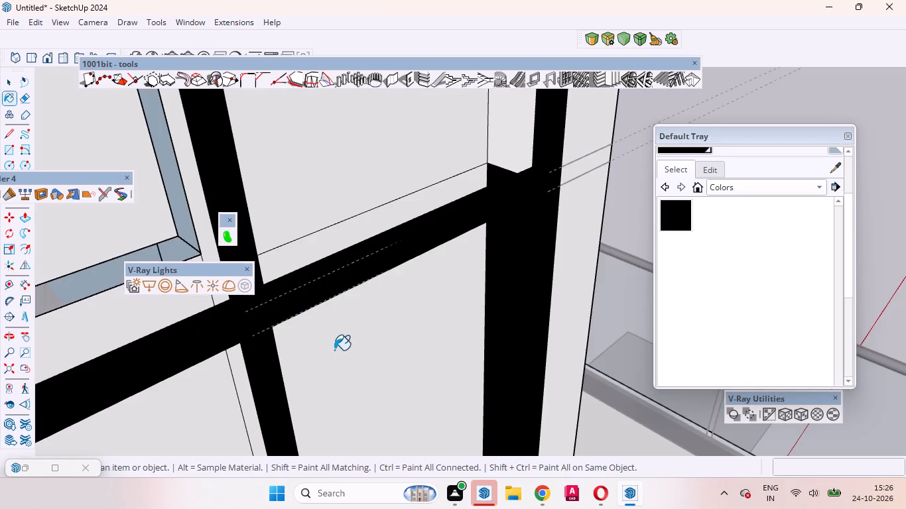
{"action": "middle_click_drag", "start_coordinate": [334, 349], "coordinate": [511, 460]}
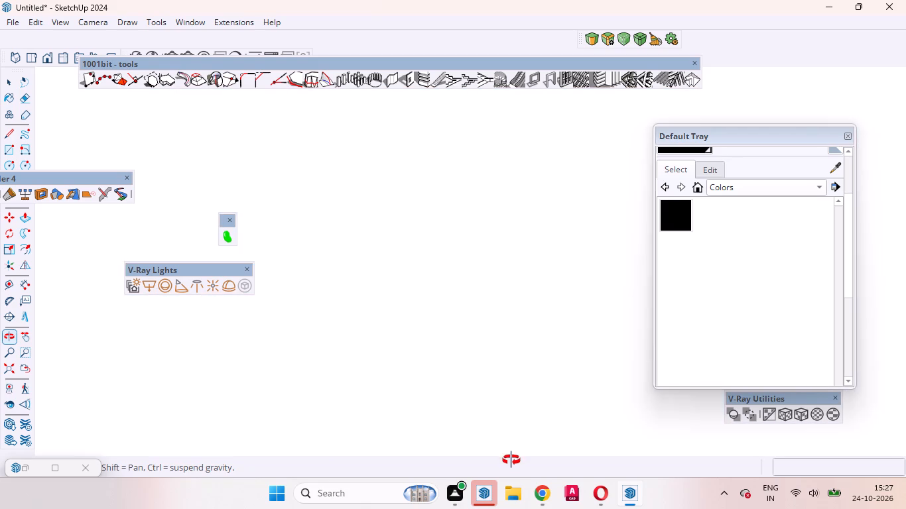
{"action": "middle_click_drag", "start_coordinate": [511, 460], "coordinate": [564, 337]}
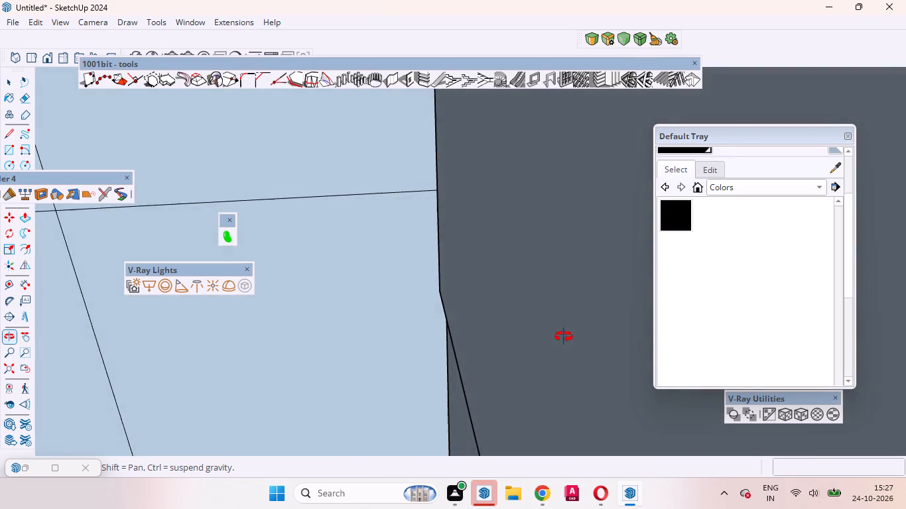
{"action": "middle_click_drag", "start_coordinate": [564, 337], "coordinate": [428, 260]}
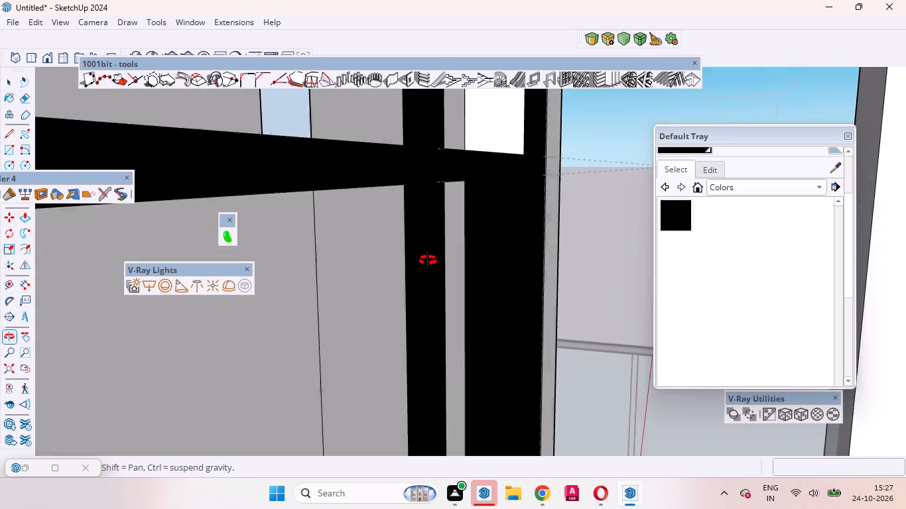
{"action": "middle_click_drag", "start_coordinate": [428, 260], "coordinate": [498, 260]}
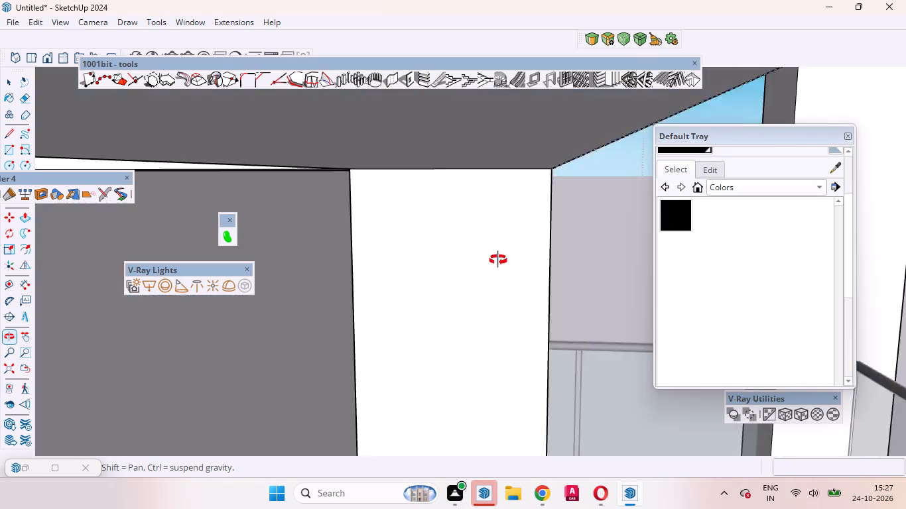
{"action": "middle_click_drag", "start_coordinate": [498, 260], "coordinate": [400, 280]}
{"action": "scroll", "coordinate": [400, 280], "scroll_direction": "down", "scroll_amount": 8}
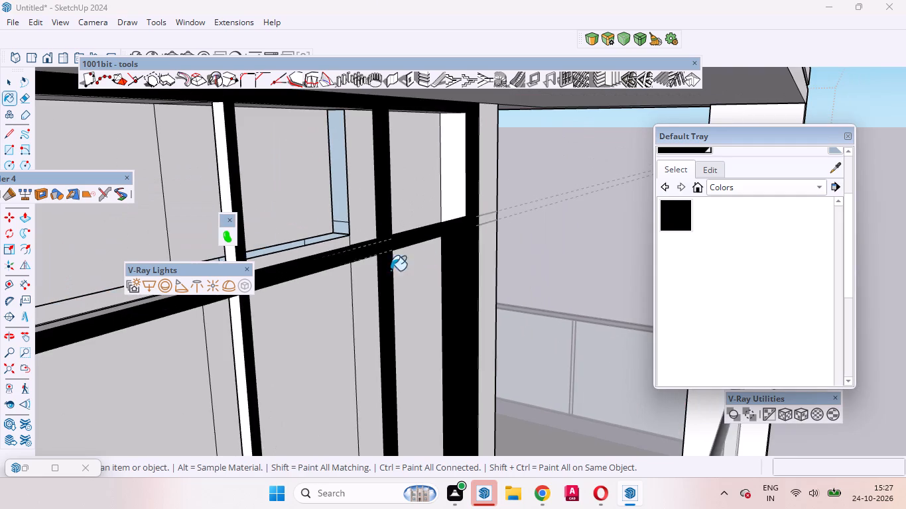
{"action": "scroll", "coordinate": [236, 319], "scroll_direction": "up", "scroll_amount": 7}
{"action": "left_click", "coordinate": [236, 321]}
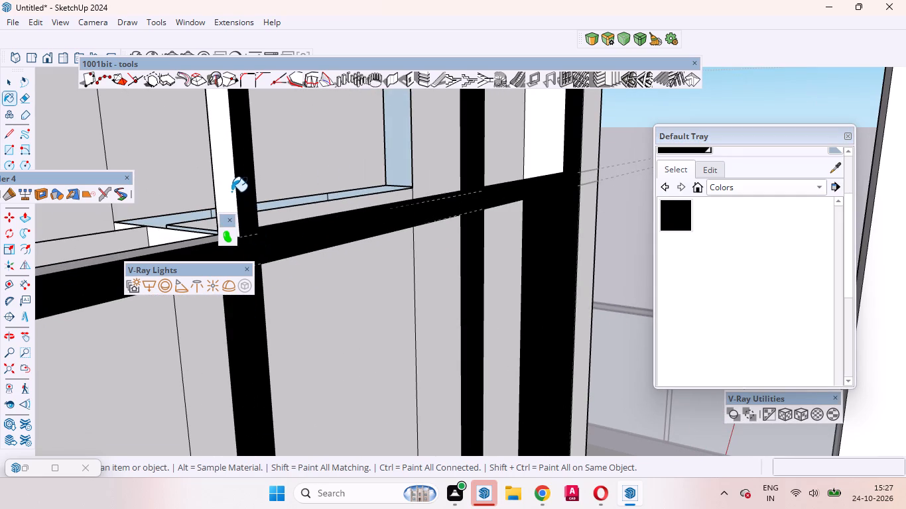
{"action": "left_click", "coordinate": [226, 178]}
Paint the grey top face of the transom in the left pane black.
{"action": "middle_click_drag", "start_coordinate": [226, 181], "coordinate": [416, 326]}
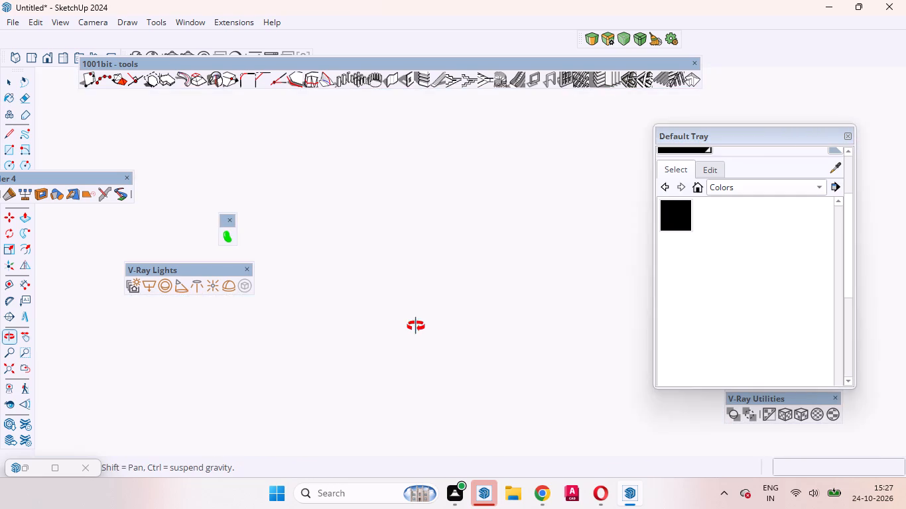
{"action": "middle_click_drag", "start_coordinate": [416, 326], "coordinate": [94, 346]}
{"action": "middle_click_drag", "start_coordinate": [102, 349], "coordinate": [112, 355]}
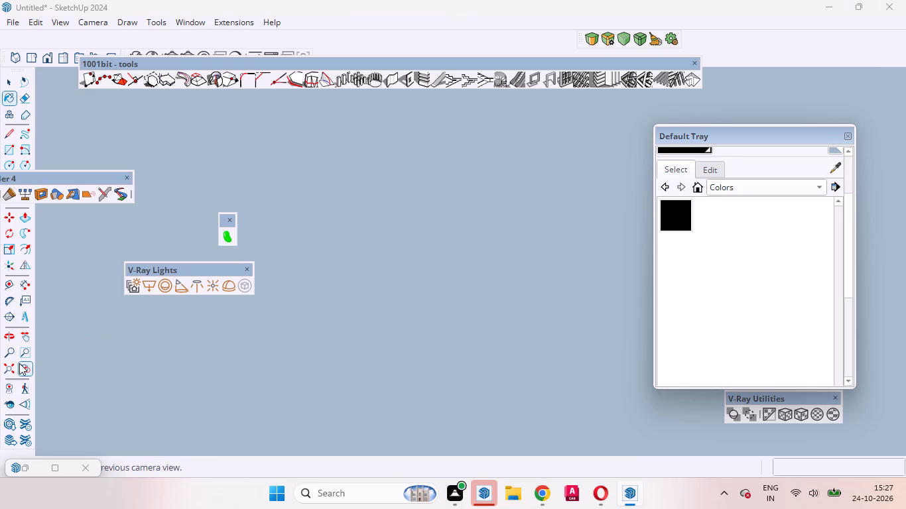
{"action": "left_click", "coordinate": [22, 363]}
{"action": "scroll", "coordinate": [200, 253], "scroll_direction": "up", "scroll_amount": 7}
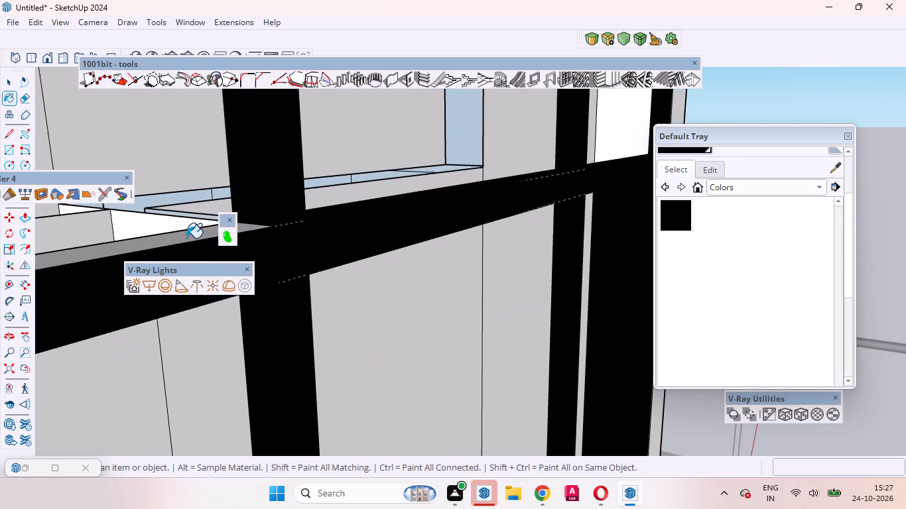
{"action": "scroll", "coordinate": [186, 238], "scroll_direction": "up", "scroll_amount": 2}
{"action": "left_click", "coordinate": [185, 237]}
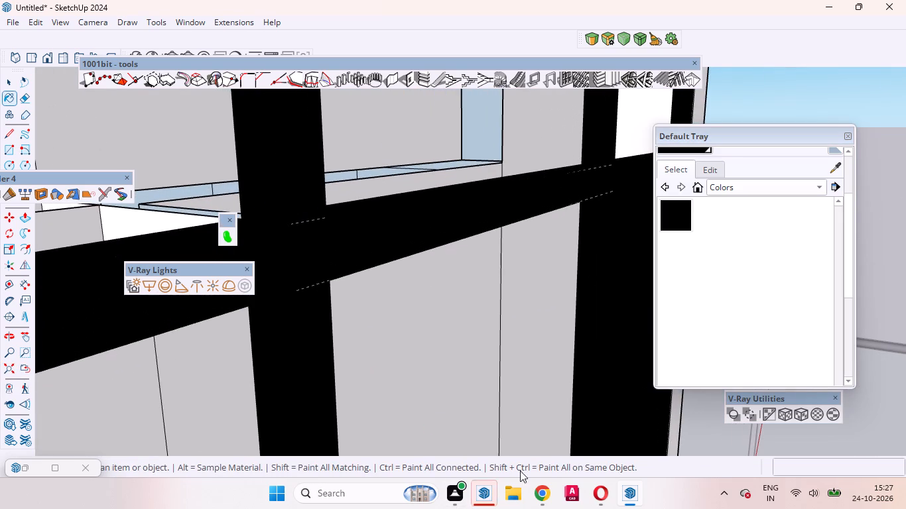
Paint the top face of the building's flat roof black.
{"action": "scroll", "coordinate": [482, 466], "scroll_direction": "down", "scroll_amount": 1}
{"action": "scroll", "coordinate": [384, 333], "scroll_direction": "down", "scroll_amount": 9}
{"action": "middle_click_drag", "start_coordinate": [452, 345], "coordinate": [434, 345]}
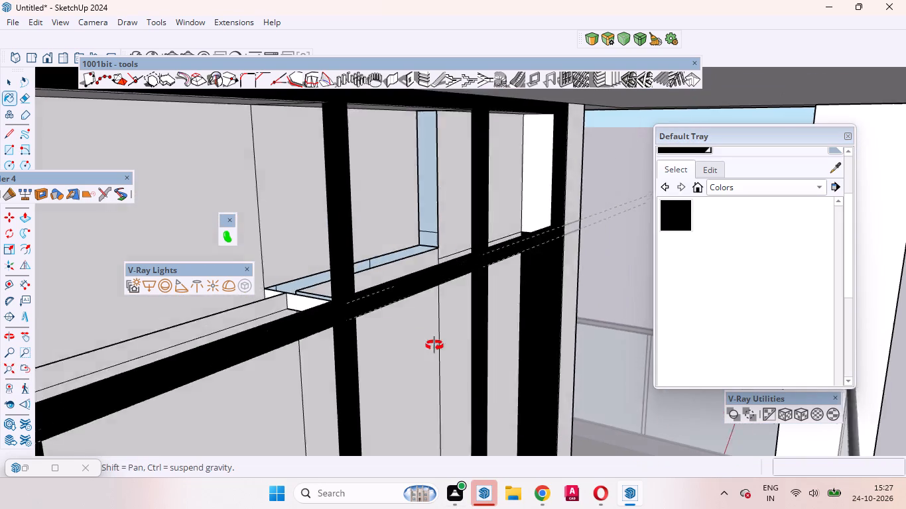
{"action": "middle_click_drag", "start_coordinate": [434, 345], "coordinate": [297, 311]}
{"action": "scroll", "coordinate": [437, 322], "scroll_direction": "down", "scroll_amount": 7}
{"action": "middle_click_drag", "start_coordinate": [484, 296], "coordinate": [426, 326]}
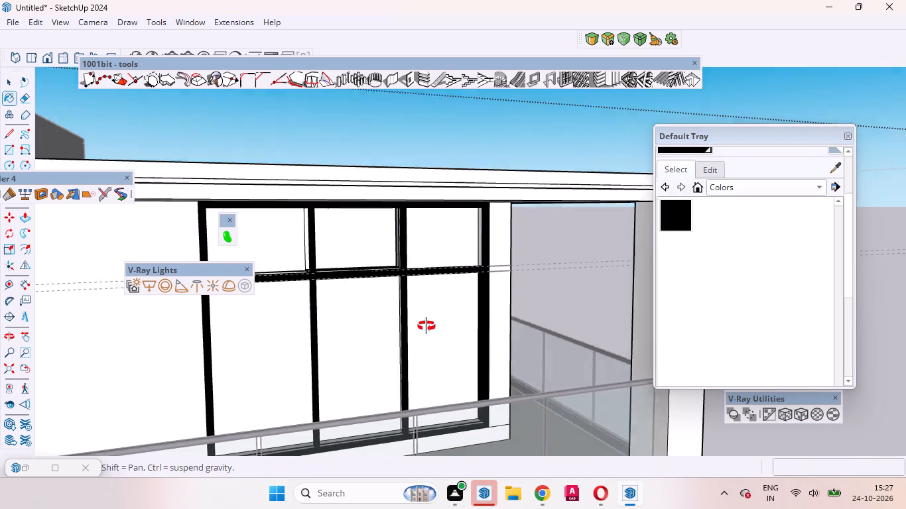
{"action": "middle_click_drag", "start_coordinate": [426, 326], "coordinate": [289, 402]}
{"action": "scroll", "coordinate": [313, 373], "scroll_direction": "up", "scroll_amount": 8}
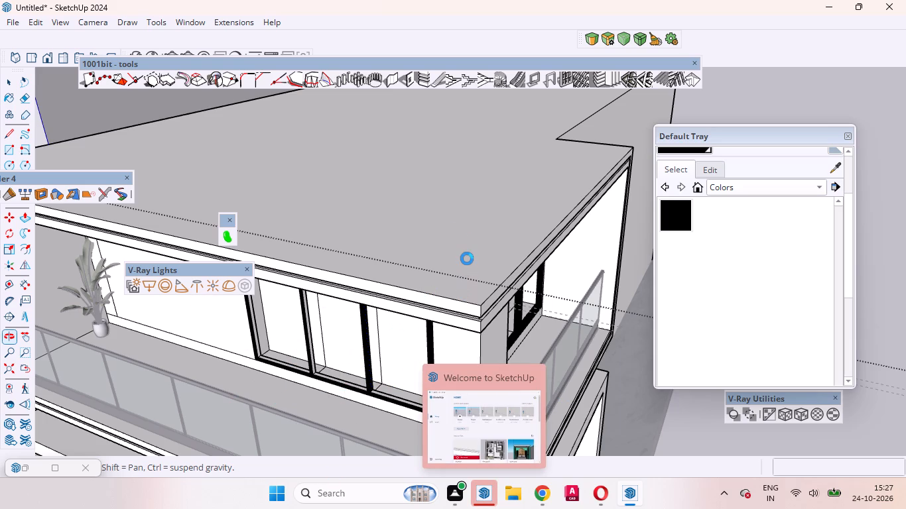
{"action": "scroll", "coordinate": [261, 354], "scroll_direction": "up", "scroll_amount": 12}
{"action": "left_click", "coordinate": [555, 217]}
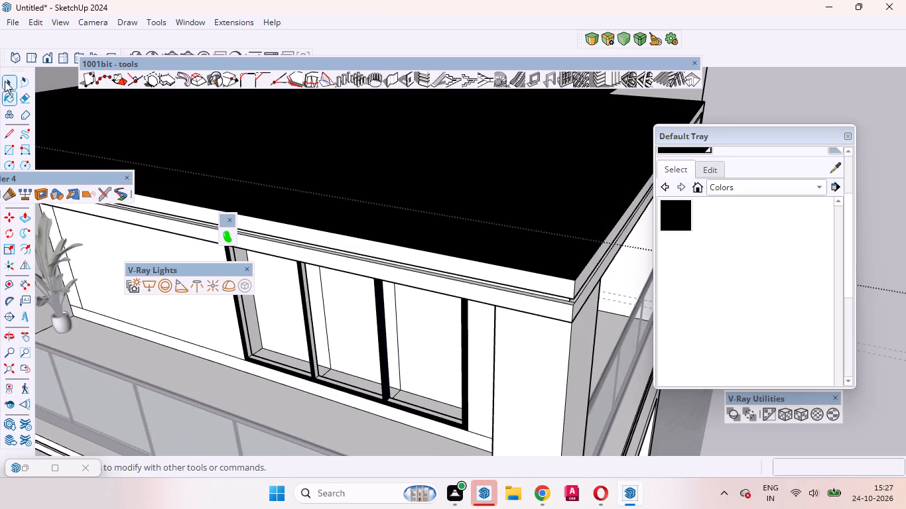
Undo the black paint on the top face of the building's flat roof.
{"action": "left_click", "coordinate": [5, 81]}
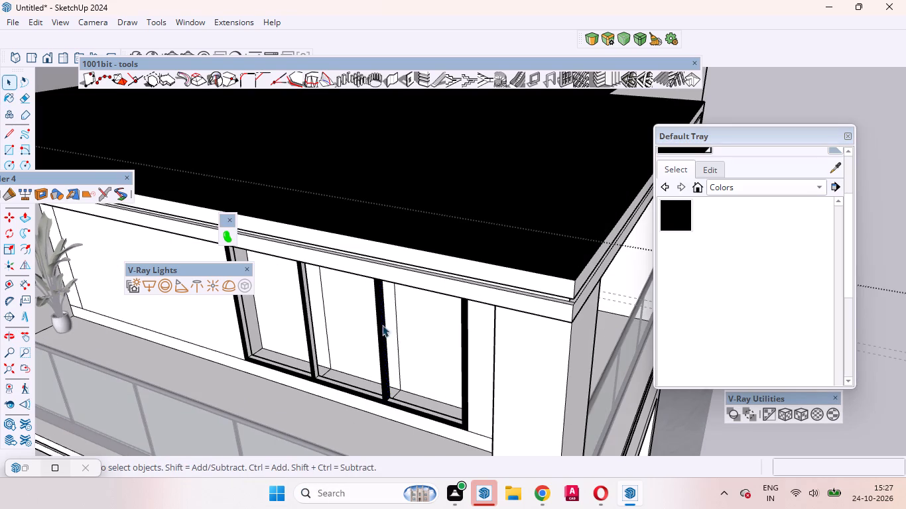
{"action": "scroll", "coordinate": [379, 315], "scroll_direction": "down", "scroll_amount": 9}
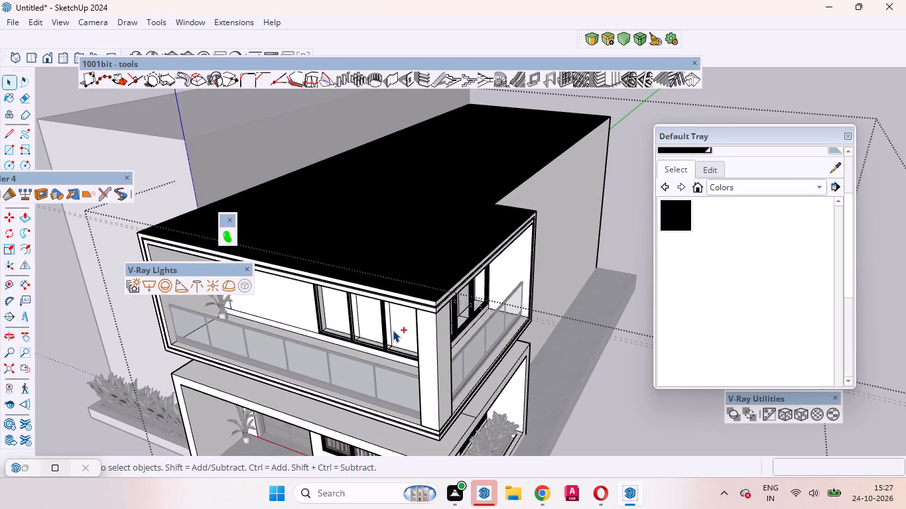
{"action": "key", "text": "shift+z"}
{"action": "key", "text": "ctrl+z"}
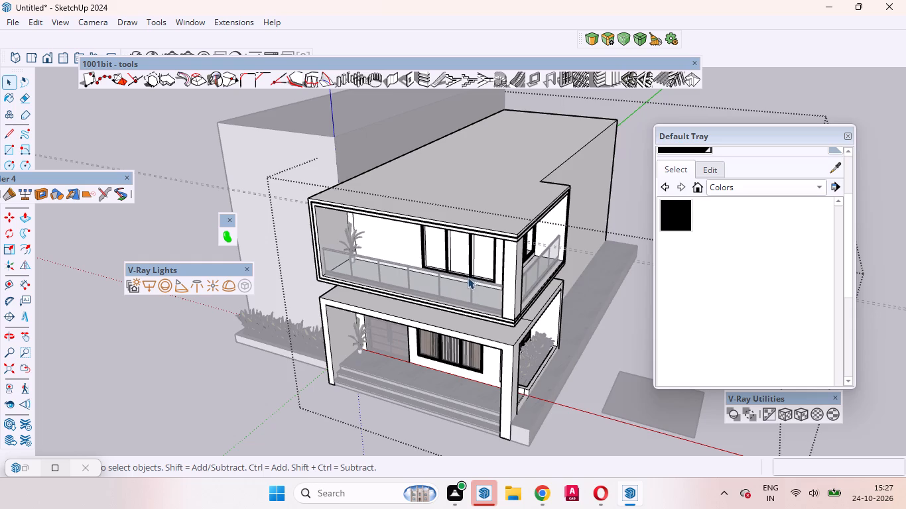
Paint the strip on the left jamb's inner side below the transom and the adjoining bottom sill strip black.
{"action": "scroll", "coordinate": [468, 269], "scroll_direction": "up", "scroll_amount": 20}
{"action": "scroll", "coordinate": [348, 320], "scroll_direction": "up", "scroll_amount": 5}
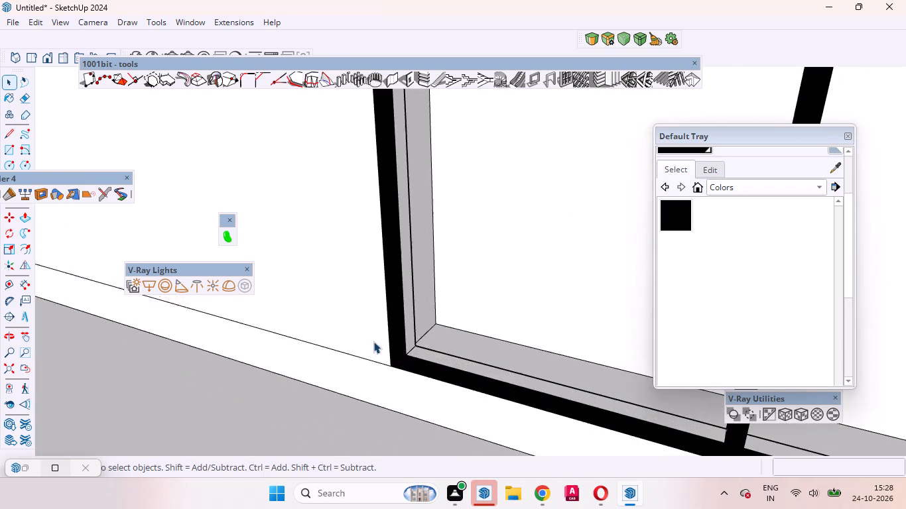
{"action": "scroll", "coordinate": [445, 367], "scroll_direction": "up", "scroll_amount": 1}
{"action": "middle_click_drag", "start_coordinate": [445, 367], "coordinate": [318, 416]}
{"action": "scroll", "coordinate": [407, 340], "scroll_direction": "up", "scroll_amount": 8}
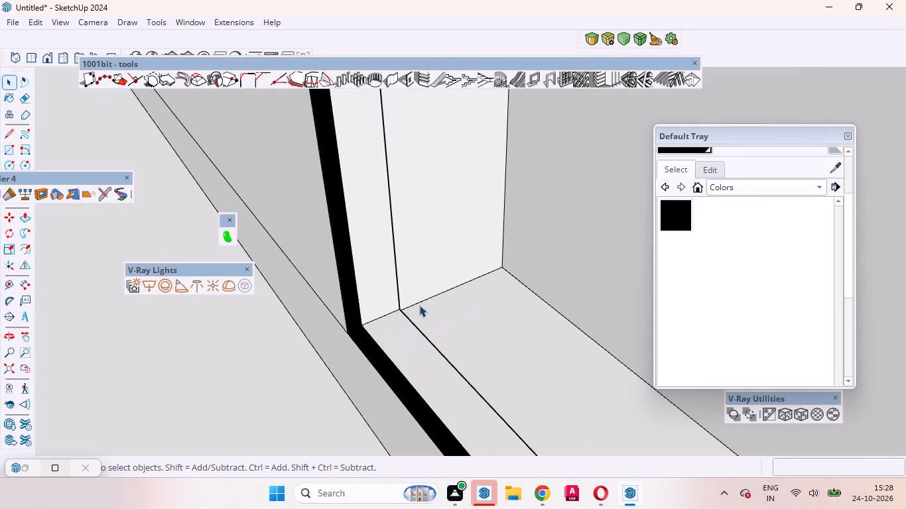
{"action": "left_click", "coordinate": [381, 283]}
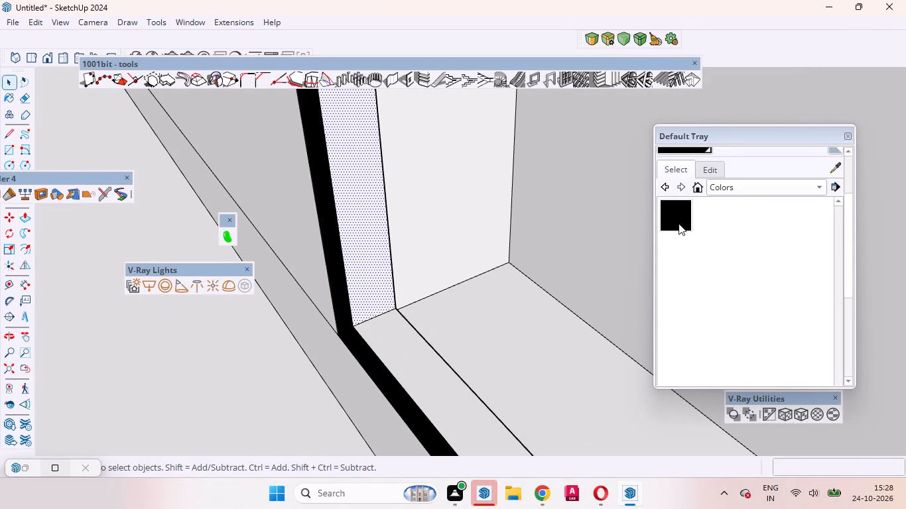
{"action": "left_click", "coordinate": [679, 223]}
{"action": "left_click", "coordinate": [362, 242]}
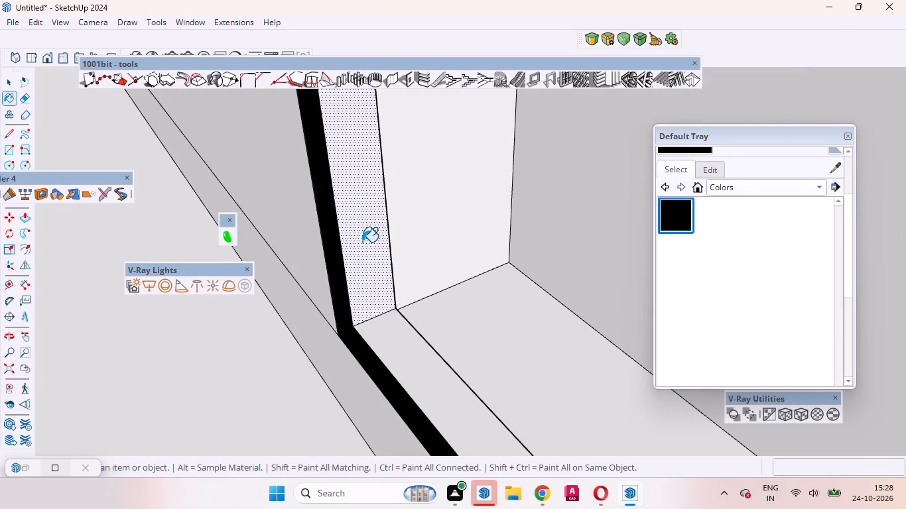
{"action": "left_click", "coordinate": [426, 361]}
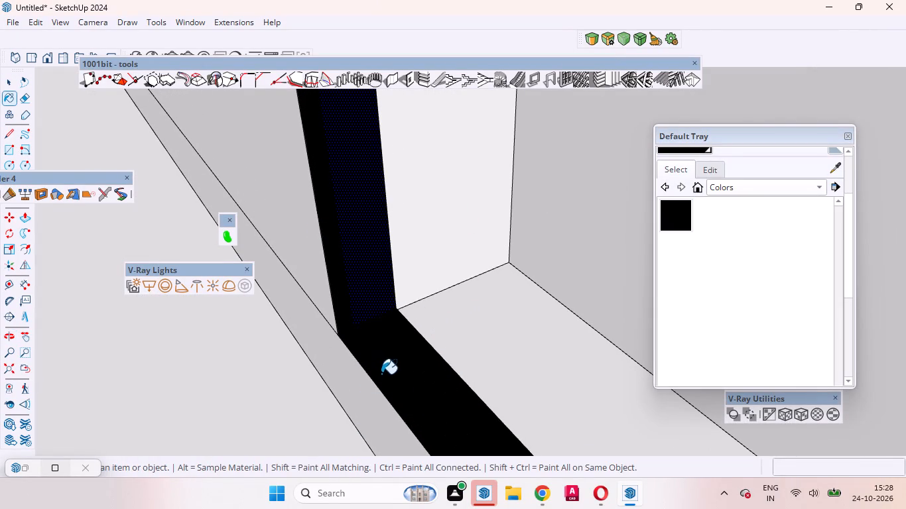
Paint the left mullion's grey side faces toward the middle pane black, both above and below the transom.
{"action": "middle_click_drag", "start_coordinate": [382, 374], "coordinate": [676, 361]}
{"action": "scroll", "coordinate": [383, 375], "scroll_direction": "up", "scroll_amount": 1}
{"action": "scroll", "coordinate": [448, 333], "scroll_direction": "down", "scroll_amount": 6}
{"action": "scroll", "coordinate": [386, 331], "scroll_direction": "down", "scroll_amount": 10}
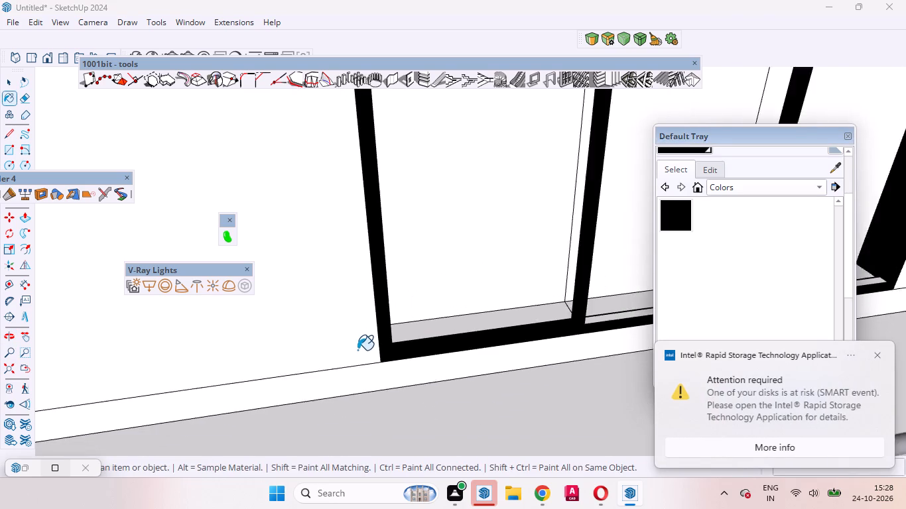
{"action": "scroll", "coordinate": [357, 350], "scroll_direction": "down", "scroll_amount": 4}
{"action": "scroll", "coordinate": [544, 305], "scroll_direction": "up", "scroll_amount": 9}
{"action": "middle_click_drag", "start_coordinate": [501, 321], "coordinate": [651, 327]}
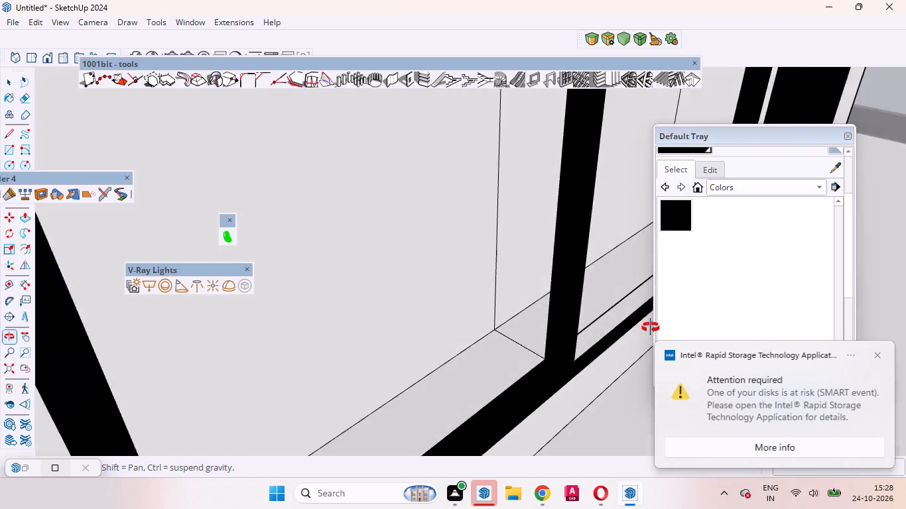
{"action": "middle_click_drag", "start_coordinate": [651, 327], "coordinate": [487, 307]}
{"action": "scroll", "coordinate": [487, 300], "scroll_direction": "down", "scroll_amount": 16}
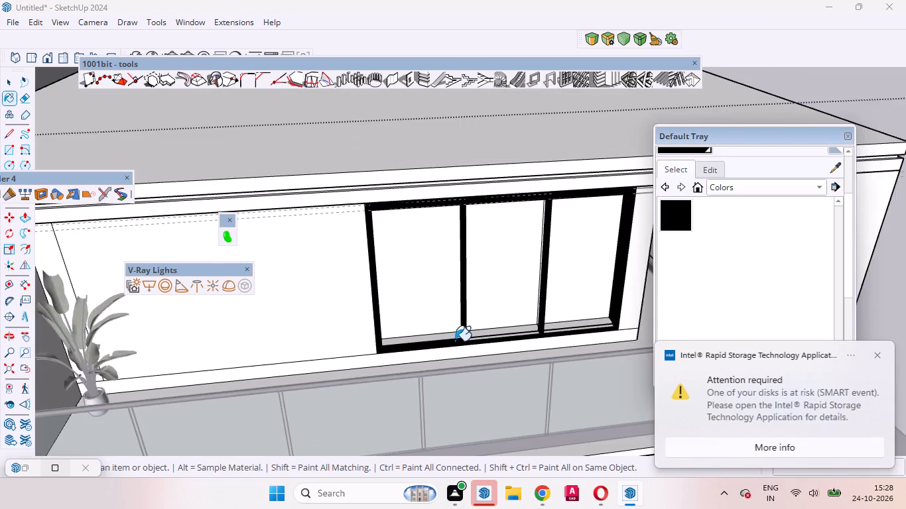
{"action": "scroll", "coordinate": [568, 293], "scroll_direction": "up", "scroll_amount": 10}
{"action": "middle_click_drag", "start_coordinate": [554, 308], "coordinate": [555, 284]}
{"action": "middle_click_drag", "start_coordinate": [549, 282], "coordinate": [509, 274]}
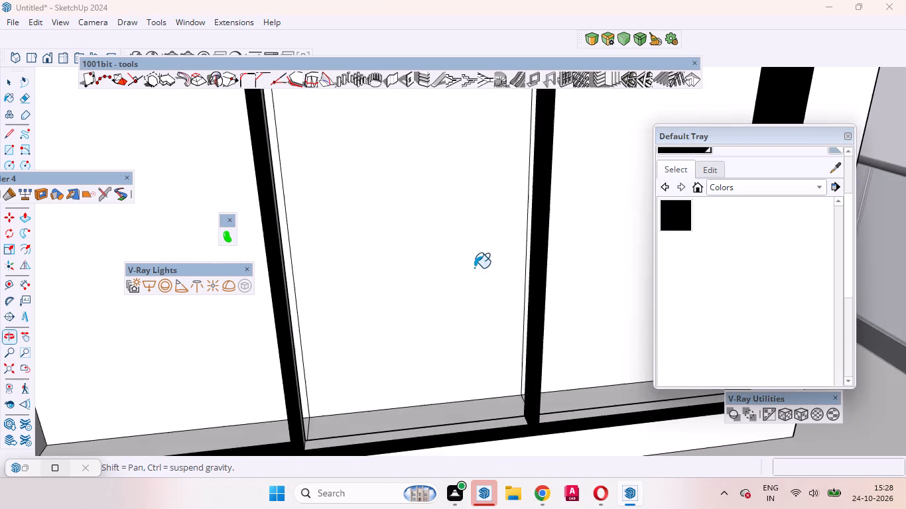
{"action": "scroll", "coordinate": [455, 282], "scroll_direction": "down", "scroll_amount": 10}
{"action": "middle_click_drag", "start_coordinate": [429, 235], "coordinate": [419, 165]}
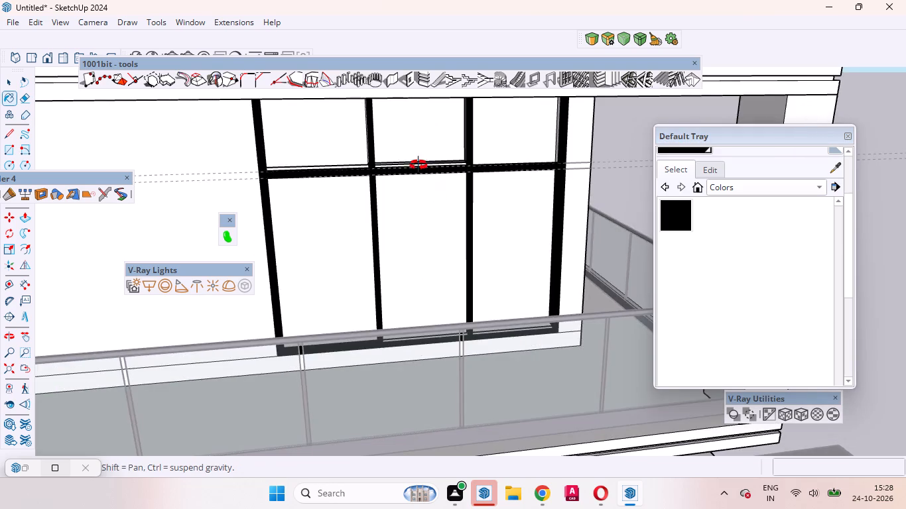
{"action": "middle_click_drag", "start_coordinate": [419, 165], "coordinate": [359, 199]}
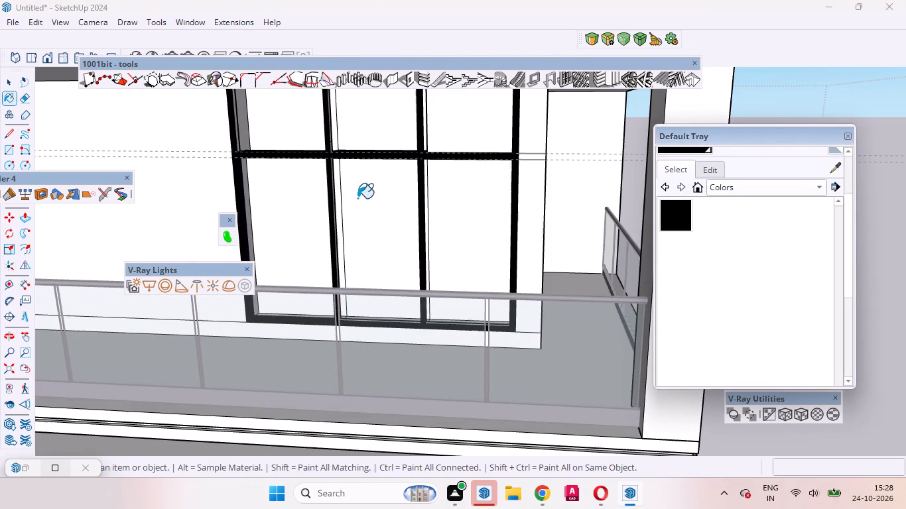
{"action": "scroll", "coordinate": [380, 131], "scroll_direction": "up", "scroll_amount": 5}
{"action": "middle_click_drag", "start_coordinate": [301, 137], "coordinate": [265, 123]}
{"action": "scroll", "coordinate": [287, 128], "scroll_direction": "up", "scroll_amount": 9}
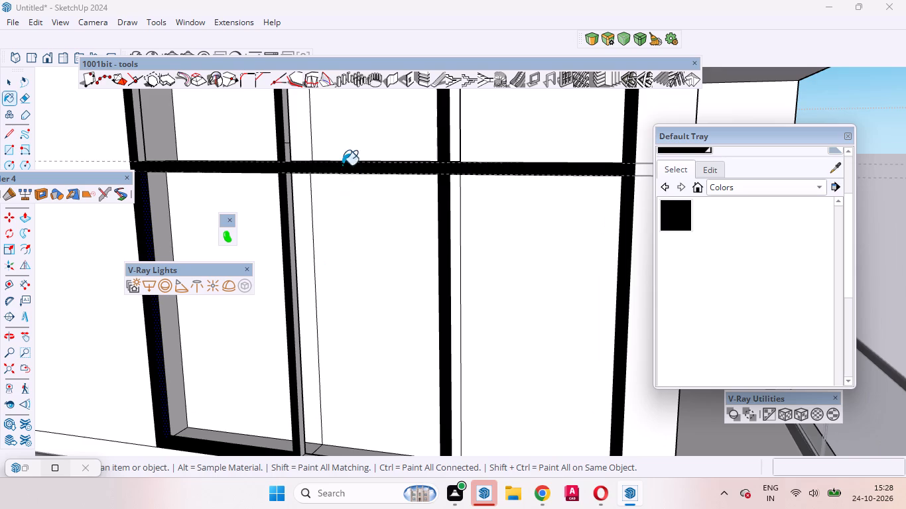
{"action": "scroll", "coordinate": [342, 153], "scroll_direction": "up", "scroll_amount": 10}
{"action": "left_click", "coordinate": [246, 126]}
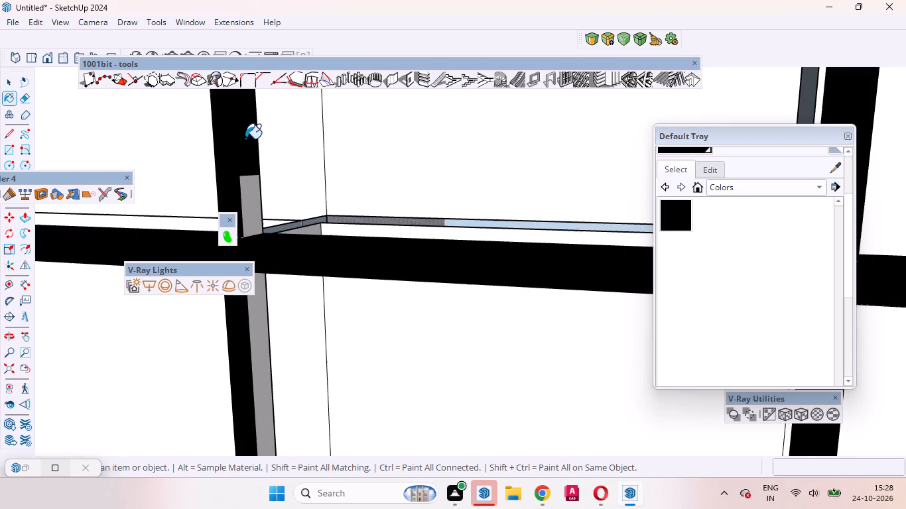
{"action": "left_click", "coordinate": [246, 199]}
{"action": "scroll", "coordinate": [376, 171], "scroll_direction": "down", "scroll_amount": 6}
{"action": "scroll", "coordinate": [387, 165], "scroll_direction": "up", "scroll_amount": 1}
{"action": "scroll", "coordinate": [387, 165], "scroll_direction": "down", "scroll_amount": 2}
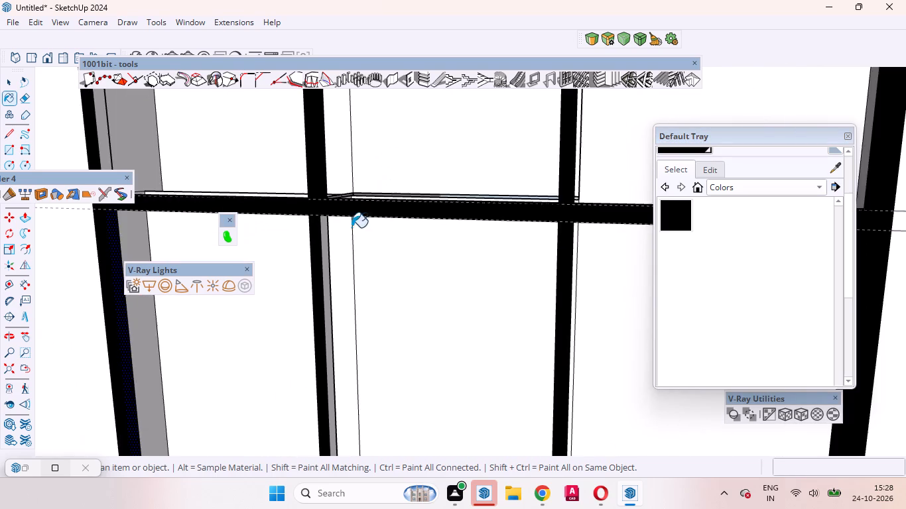
{"action": "scroll", "coordinate": [344, 231], "scroll_direction": "up", "scroll_amount": 8}
{"action": "left_click", "coordinate": [317, 236]}
Paint the grey strip on the left jamb's inner side above the transom black.
{"action": "scroll", "coordinate": [487, 227], "scroll_direction": "down", "scroll_amount": 4}
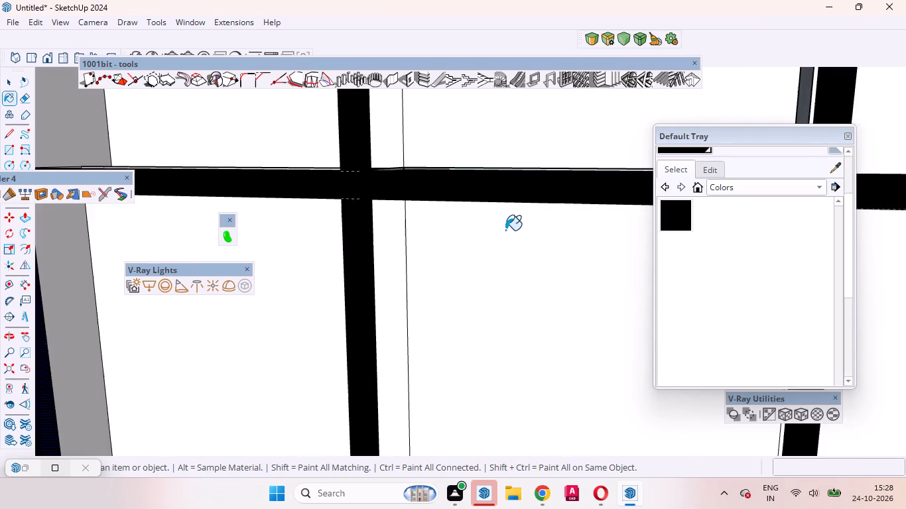
{"action": "scroll", "coordinate": [505, 230], "scroll_direction": "down", "scroll_amount": 7}
{"action": "scroll", "coordinate": [304, 162], "scroll_direction": "up", "scroll_amount": 8}
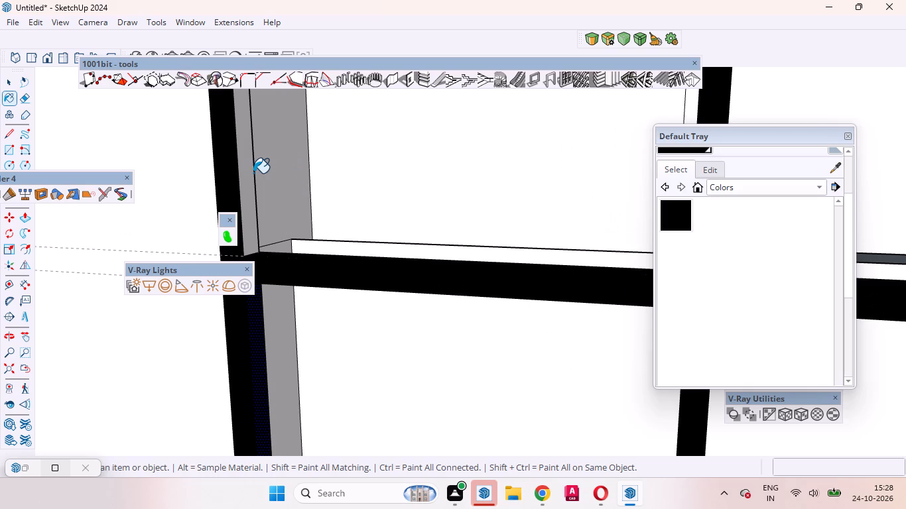
{"action": "left_click", "coordinate": [251, 173]}
{"action": "scroll", "coordinate": [352, 187], "scroll_direction": "down", "scroll_amount": 5}
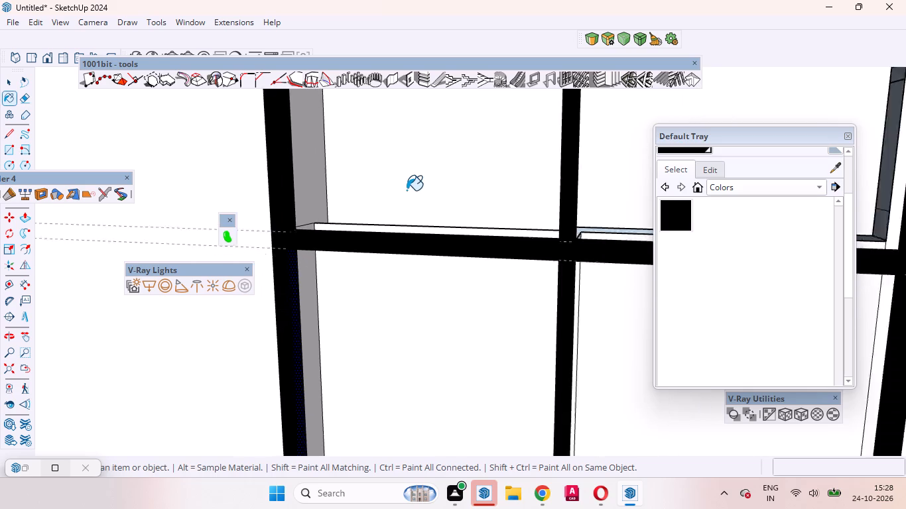
{"action": "scroll", "coordinate": [407, 190], "scroll_direction": "down", "scroll_amount": 12}
{"action": "key", "text": "space"}
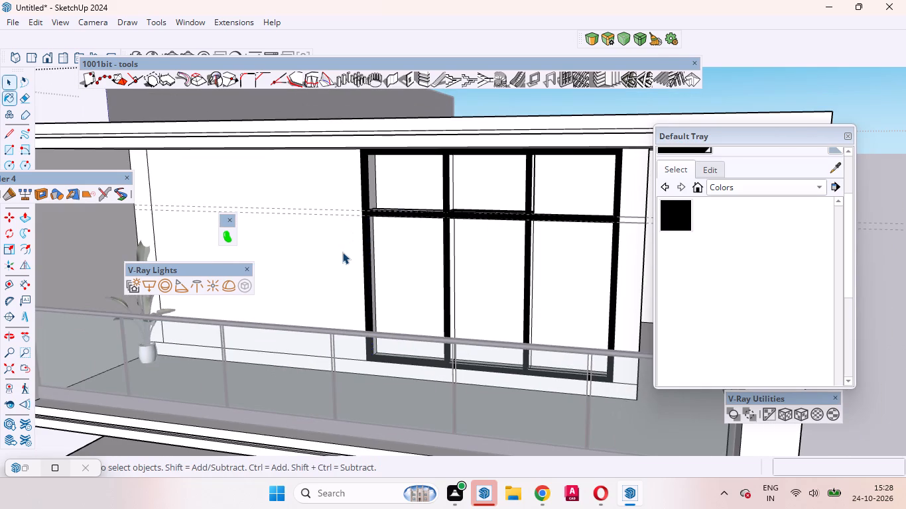
Exit the building group and delete the long horizontal guide lines crossing the upper floor.
{"action": "scroll", "coordinate": [272, 215], "scroll_direction": "down", "scroll_amount": 20}
{"action": "scroll", "coordinate": [272, 215], "scroll_direction": "down", "scroll_amount": 2}
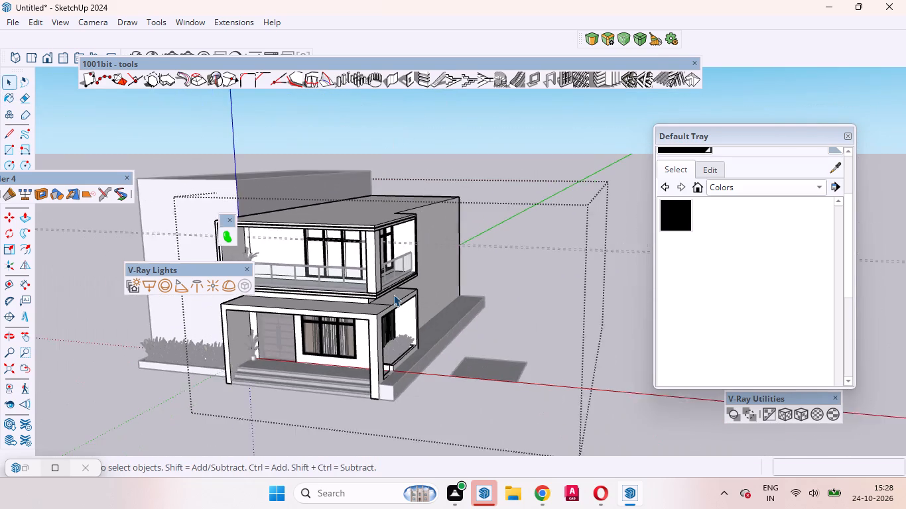
{"action": "left_click", "coordinate": [479, 353]}
{"action": "double_click", "coordinate": [541, 309]}
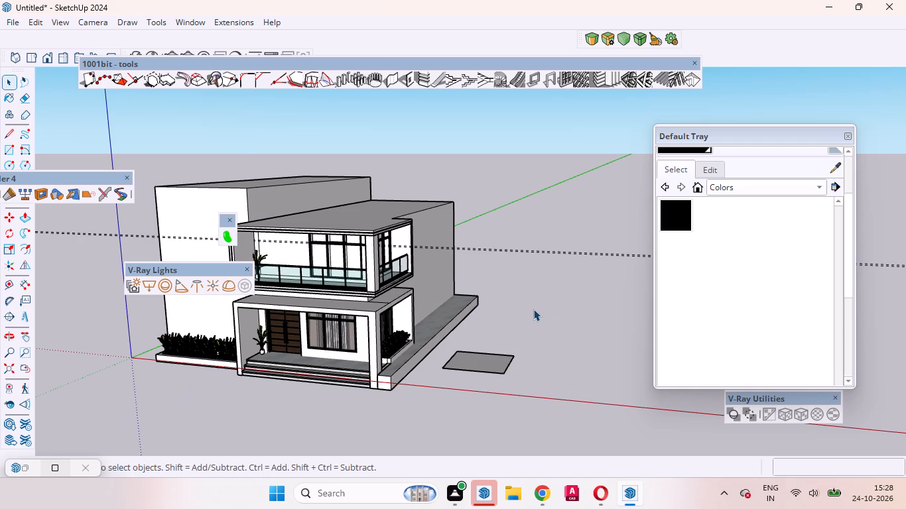
{"action": "left_click_drag", "start_coordinate": [609, 311], "coordinate": [538, 178]}
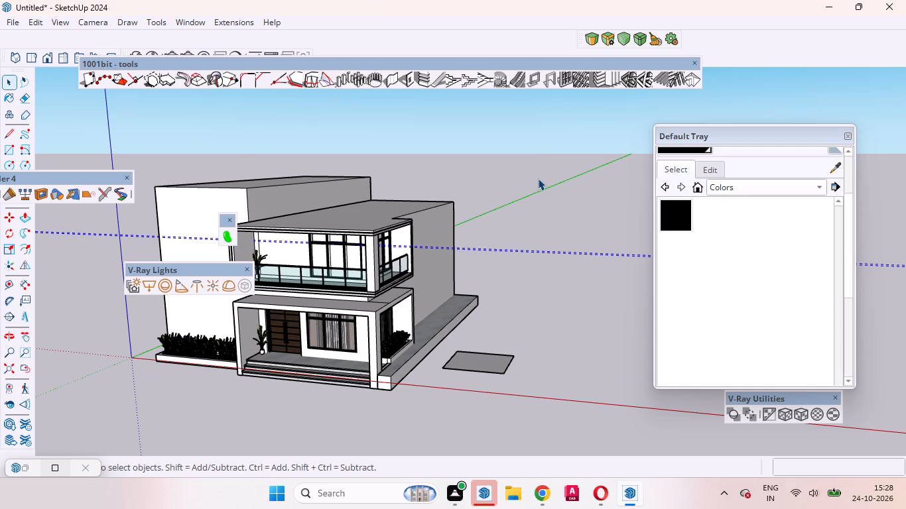
{"action": "key", "text": "Delete"}
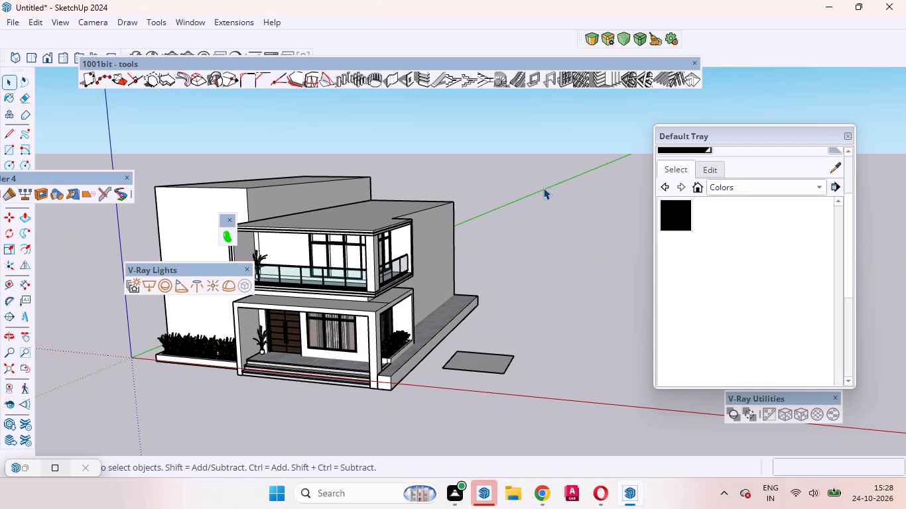
Delete the stray horizontal edges on the wall strip between the front balcony window's right jamb and the wall corner.
{"action": "scroll", "coordinate": [243, 241], "scroll_direction": "up", "scroll_amount": 11}
{"action": "scroll", "coordinate": [492, 274], "scroll_direction": "up", "scroll_amount": 4}
{"action": "scroll", "coordinate": [466, 227], "scroll_direction": "down", "scroll_amount": 4}
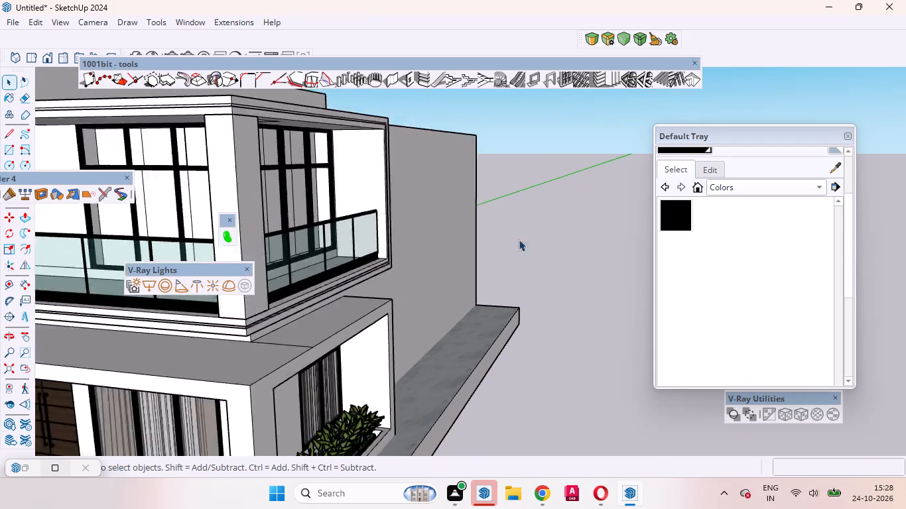
{"action": "scroll", "coordinate": [519, 239], "scroll_direction": "down", "scroll_amount": 2}
{"action": "scroll", "coordinate": [349, 144], "scroll_direction": "up", "scroll_amount": 10}
{"action": "middle_click_drag", "start_coordinate": [293, 231], "coordinate": [383, 236]}
{"action": "scroll", "coordinate": [369, 275], "scroll_direction": "up", "scroll_amount": 4}
{"action": "left_click", "coordinate": [373, 272]}
{"action": "key", "text": "Delete"}
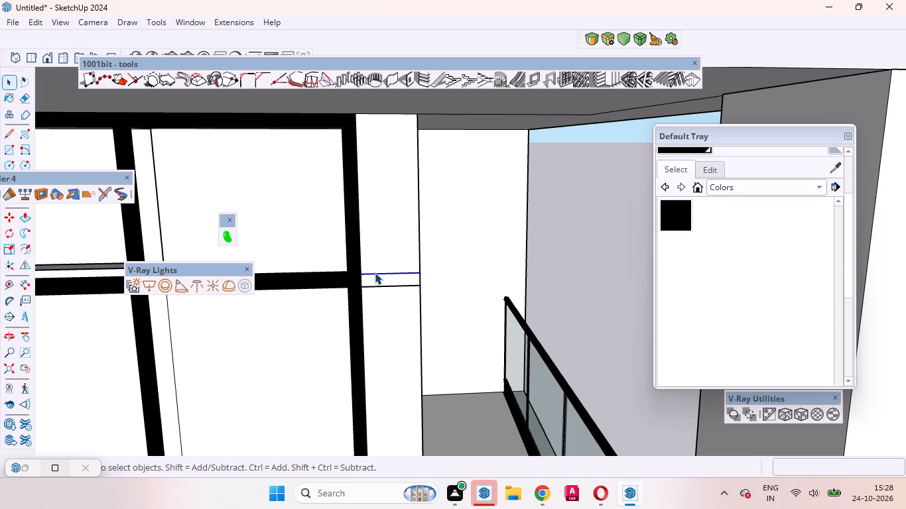
{"action": "left_click", "coordinate": [414, 288]}
{"action": "left_click_drag", "start_coordinate": [414, 288], "coordinate": [407, 281]}
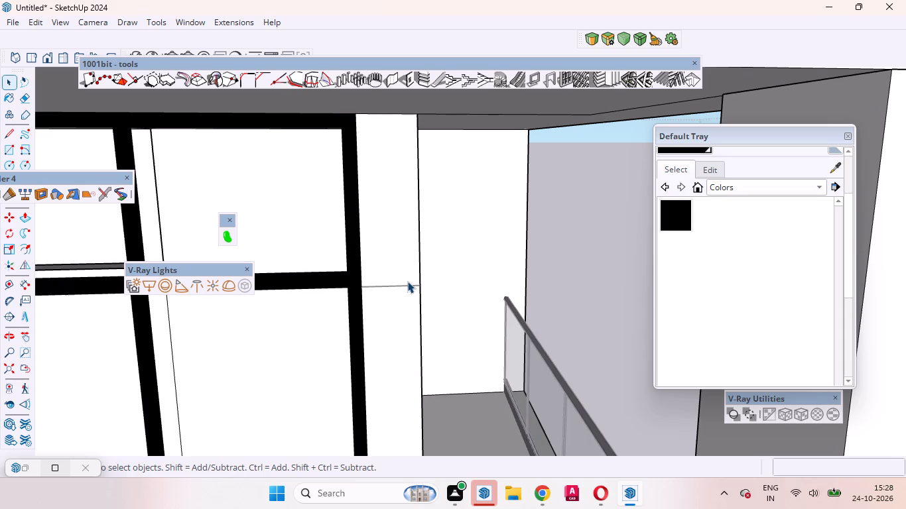
{"action": "scroll", "coordinate": [399, 279], "scroll_direction": "down", "scroll_amount": 5}
{"action": "scroll", "coordinate": [322, 296], "scroll_direction": "down", "scroll_amount": 7}
{"action": "scroll", "coordinate": [330, 297], "scroll_direction": "up", "scroll_amount": 1}
{"action": "scroll", "coordinate": [330, 297], "scroll_direction": "down", "scroll_amount": 3}
{"action": "left_click", "coordinate": [564, 361]}
{"action": "double_click", "coordinate": [549, 308]}
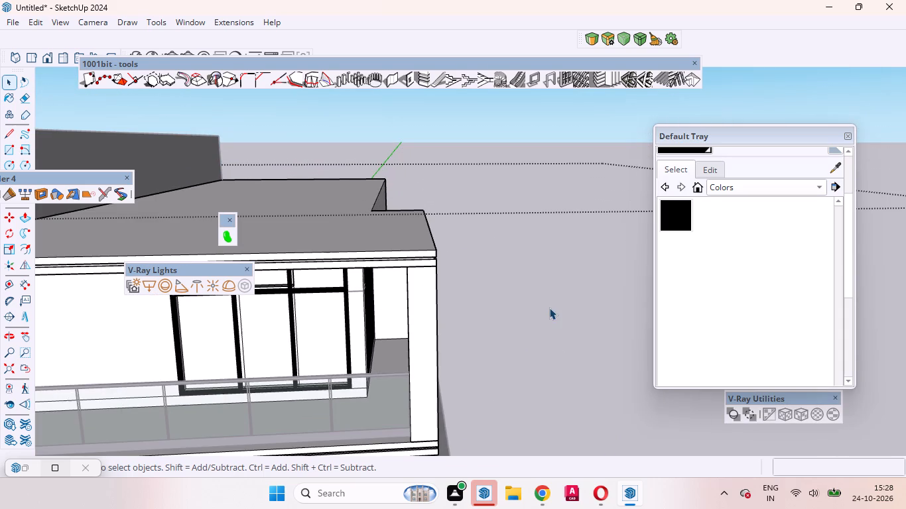
{"action": "left_click", "coordinate": [547, 303]}
{"action": "scroll", "coordinate": [336, 304], "scroll_direction": "up", "scroll_amount": 11}
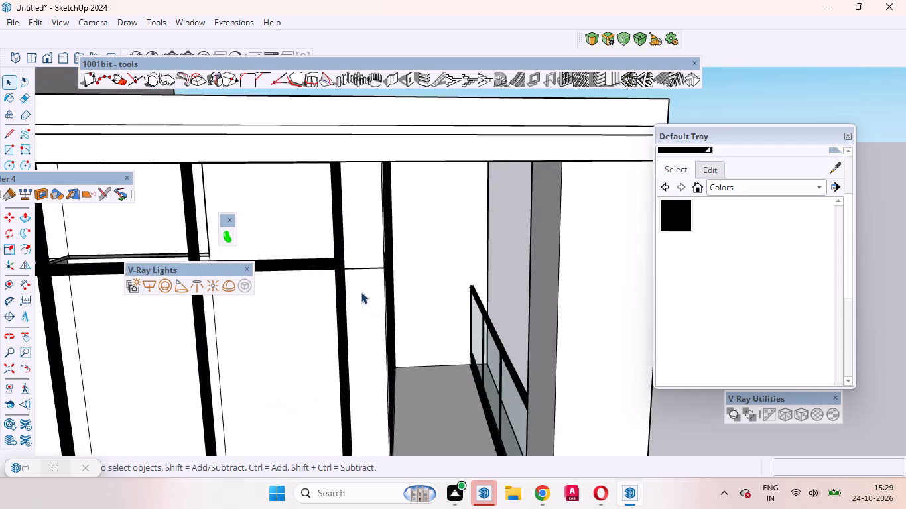
{"action": "scroll", "coordinate": [361, 292], "scroll_direction": "up", "scroll_amount": 2}
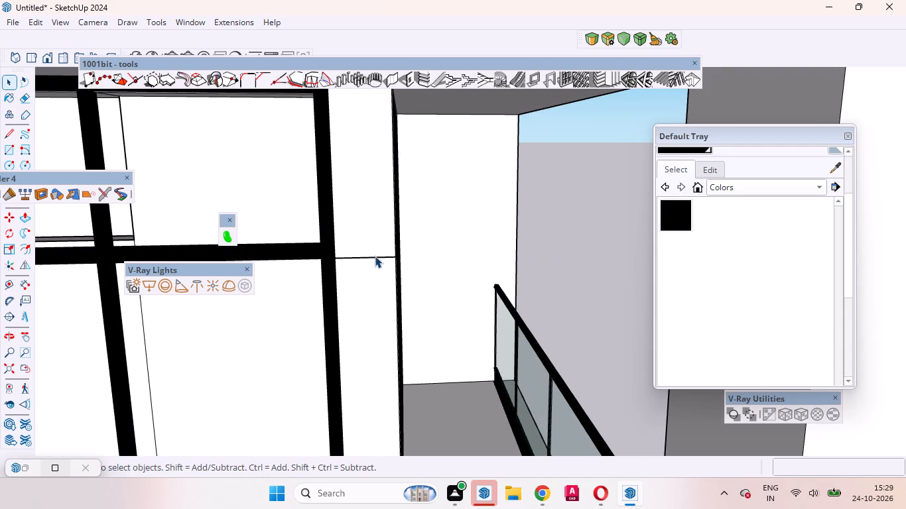
{"action": "left_click", "coordinate": [375, 256]}
{"action": "key", "text": "Delete"}
Delete the upper stray horizontal edge on the wall strip between the corner and the side balcony window's left jamb.
{"action": "middle_click_drag", "start_coordinate": [388, 276], "coordinate": [136, 199]}
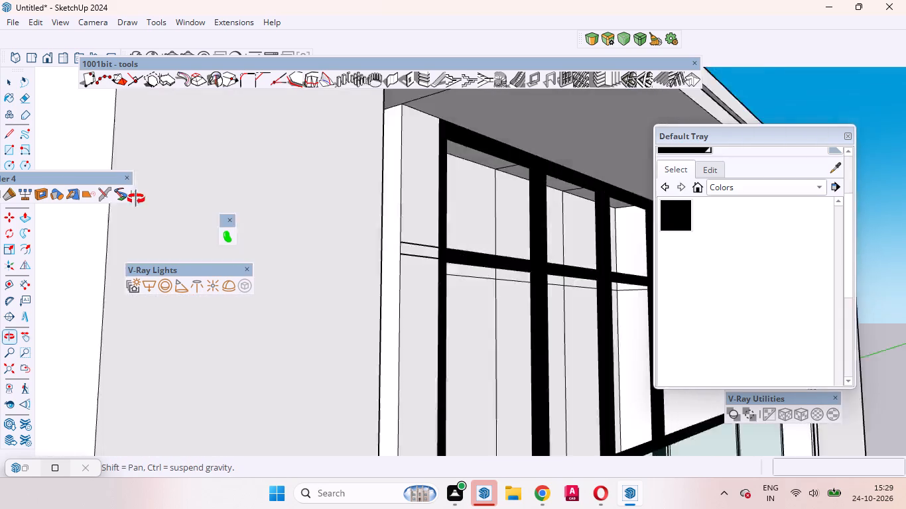
{"action": "middle_click_drag", "start_coordinate": [136, 199], "coordinate": [58, 212]}
{"action": "scroll", "coordinate": [477, 277], "scroll_direction": "up", "scroll_amount": 10}
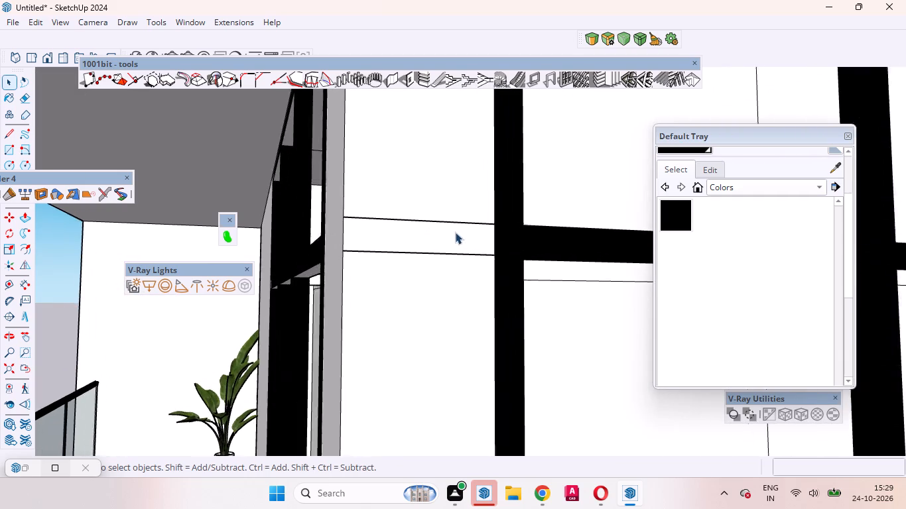
{"action": "scroll", "coordinate": [455, 232], "scroll_direction": "up", "scroll_amount": 1}
{"action": "left_click", "coordinate": [446, 221]}
{"action": "key", "text": "Delete"}
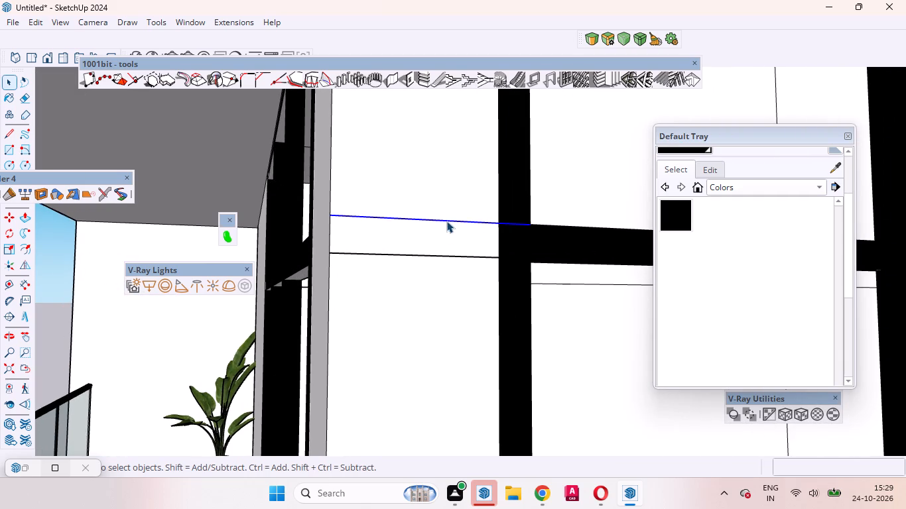
Delete the remaining stray horizontal edge on the wall strip between the corner and the side balcony window's left jamb.
{"action": "left_click", "coordinate": [448, 256]}
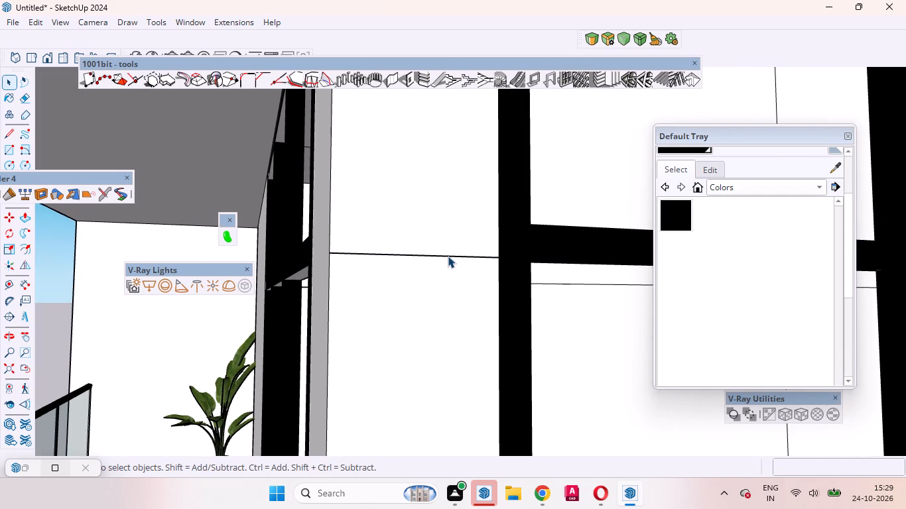
{"action": "key", "text": "Delete"}
Paint the underside of the front balcony window's transom black in the bay nearest the wall corner.
{"action": "middle_click_drag", "start_coordinate": [220, 234], "coordinate": [367, 258]}
{"action": "middle_click_drag", "start_coordinate": [324, 273], "coordinate": [422, 264]}
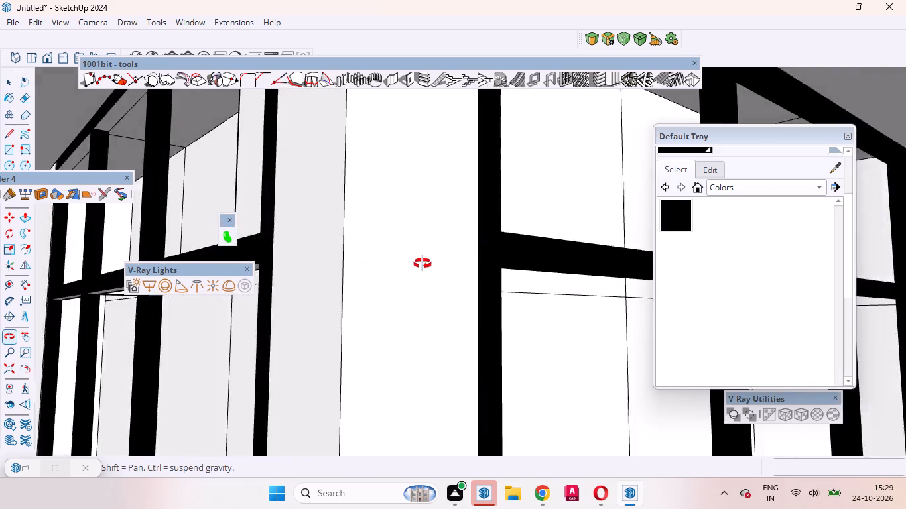
{"action": "middle_click_drag", "start_coordinate": [422, 264], "coordinate": [318, 166]}
{"action": "scroll", "coordinate": [602, 367], "scroll_direction": "down", "scroll_amount": 1}
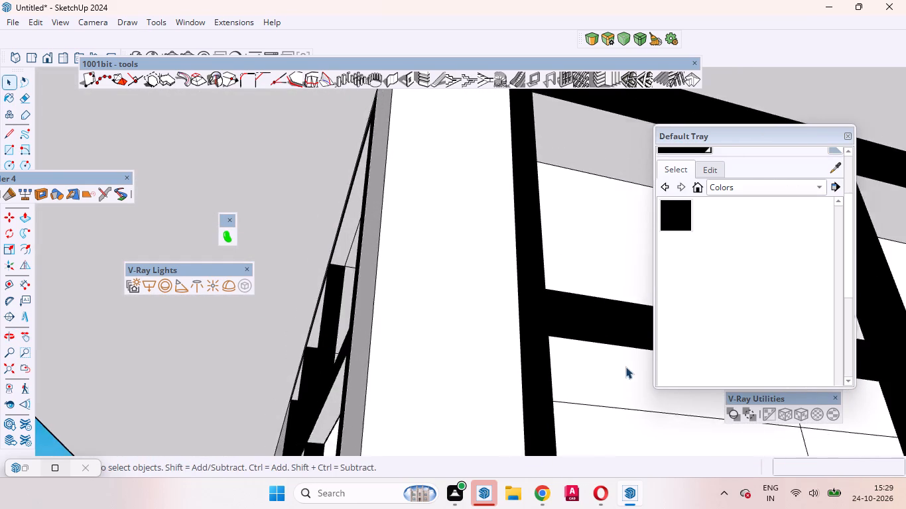
{"action": "scroll", "coordinate": [625, 367], "scroll_direction": "down", "scroll_amount": 1}
{"action": "scroll", "coordinate": [358, 345], "scroll_direction": "down", "scroll_amount": 3}
{"action": "scroll", "coordinate": [344, 391], "scroll_direction": "up", "scroll_amount": 11}
{"action": "left_click", "coordinate": [375, 399]}
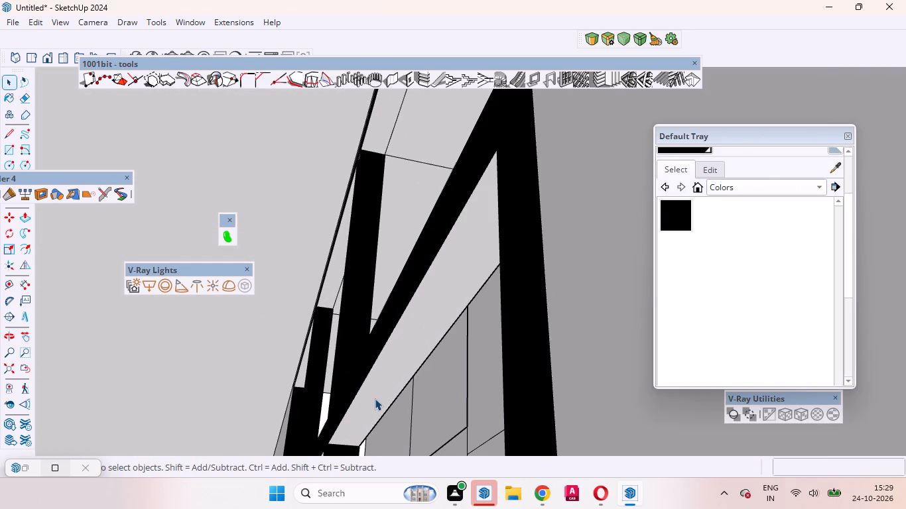
{"action": "double_click", "coordinate": [375, 392]}
{"action": "left_click", "coordinate": [393, 382]}
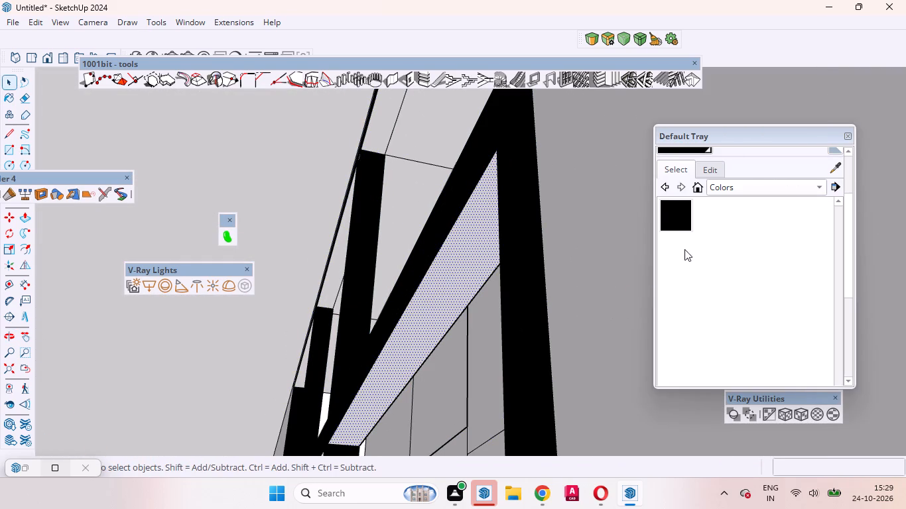
{"action": "left_click", "coordinate": [676, 219]}
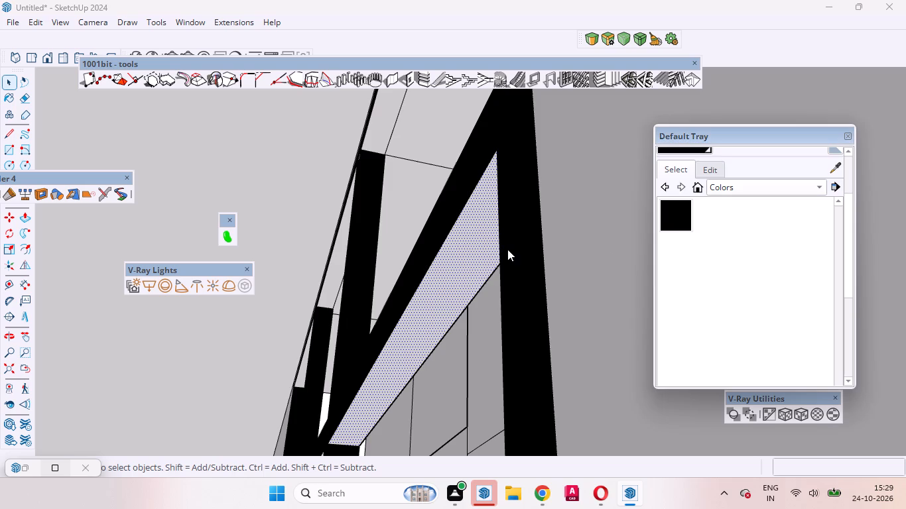
{"action": "scroll", "coordinate": [474, 211], "scroll_direction": "down", "scroll_amount": 8}
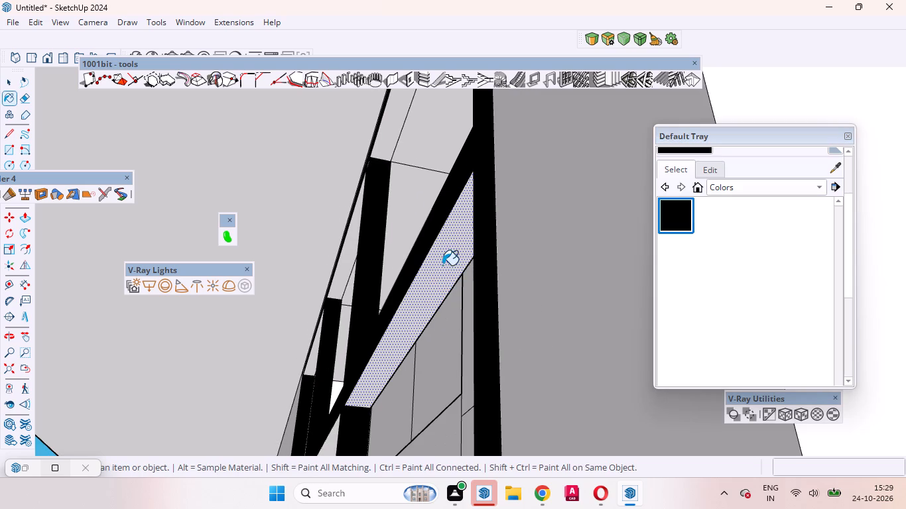
{"action": "left_click", "coordinate": [443, 267]}
Paint the transom undersides black in the front balcony window's other two bays.
{"action": "scroll", "coordinate": [448, 246], "scroll_direction": "down", "scroll_amount": 7}
{"action": "scroll", "coordinate": [486, 345], "scroll_direction": "down", "scroll_amount": 5}
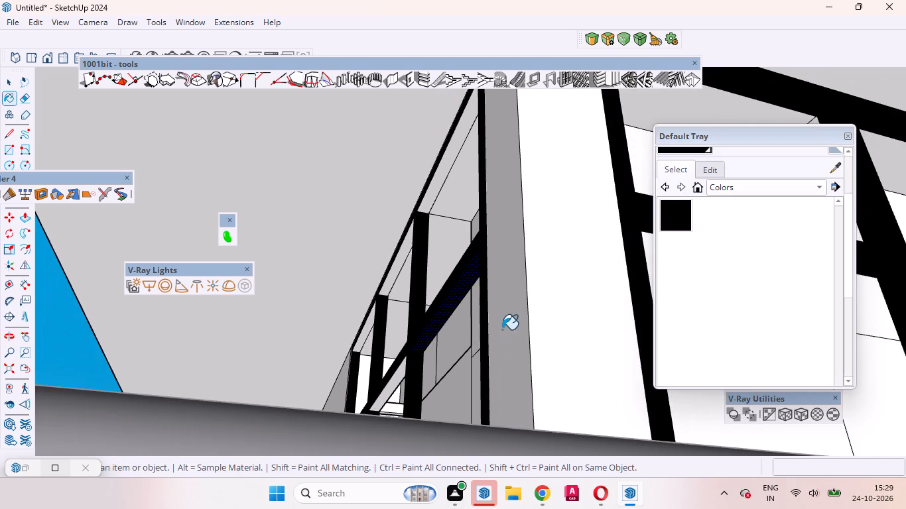
{"action": "scroll", "coordinate": [399, 360], "scroll_direction": "up", "scroll_amount": 5}
{"action": "scroll", "coordinate": [468, 310], "scroll_direction": "down", "scroll_amount": 1}
{"action": "middle_click_drag", "start_coordinate": [470, 309], "coordinate": [484, 388]}
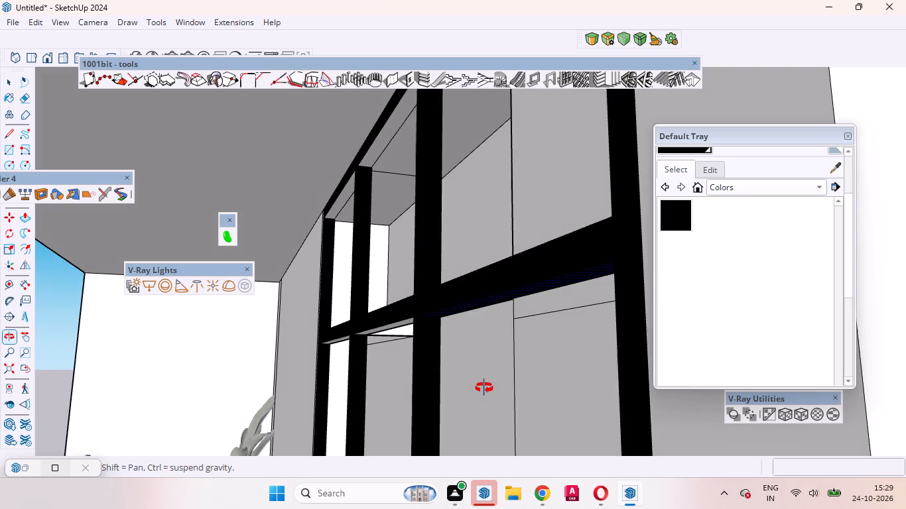
{"action": "middle_click_drag", "start_coordinate": [484, 388], "coordinate": [485, 383]}
{"action": "scroll", "coordinate": [292, 280], "scroll_direction": "up", "scroll_amount": 5}
{"action": "middle_click_drag", "start_coordinate": [340, 377], "coordinate": [387, 296]}
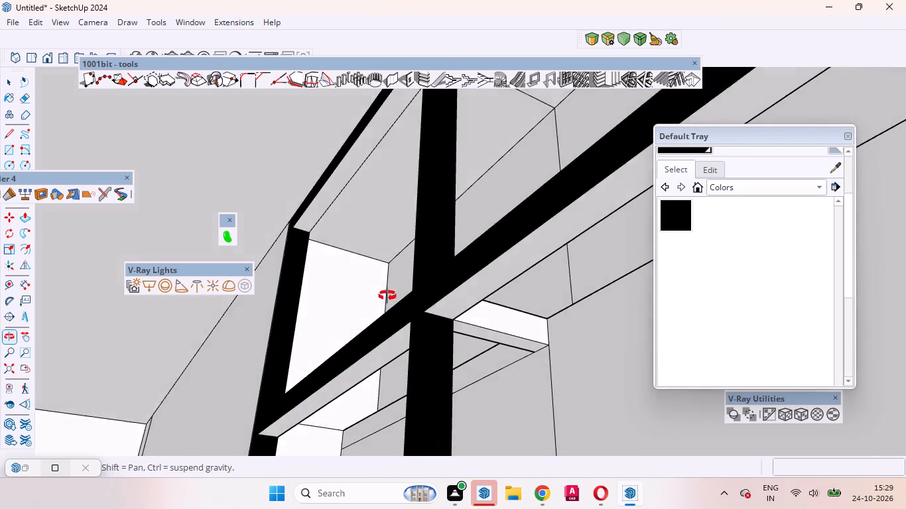
{"action": "middle_click_drag", "start_coordinate": [387, 296], "coordinate": [359, 264]}
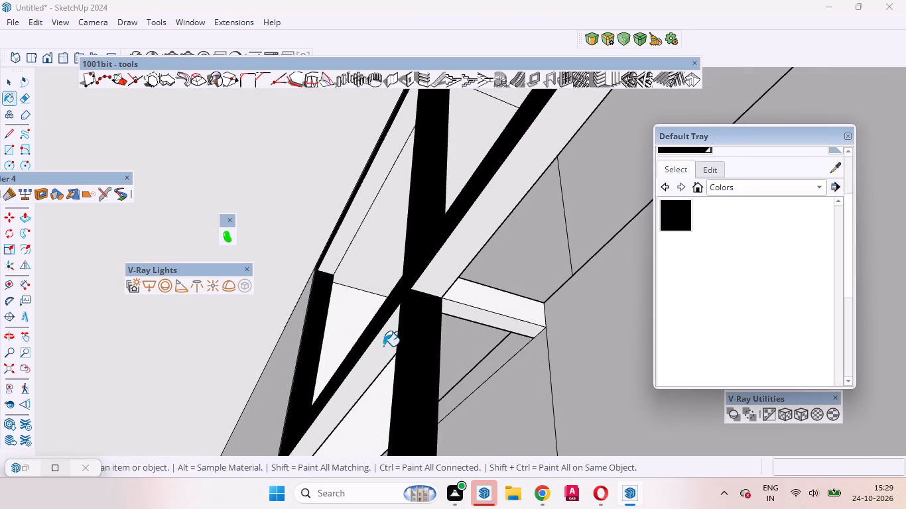
{"action": "left_click", "coordinate": [383, 346]}
{"action": "left_click", "coordinate": [450, 266]}
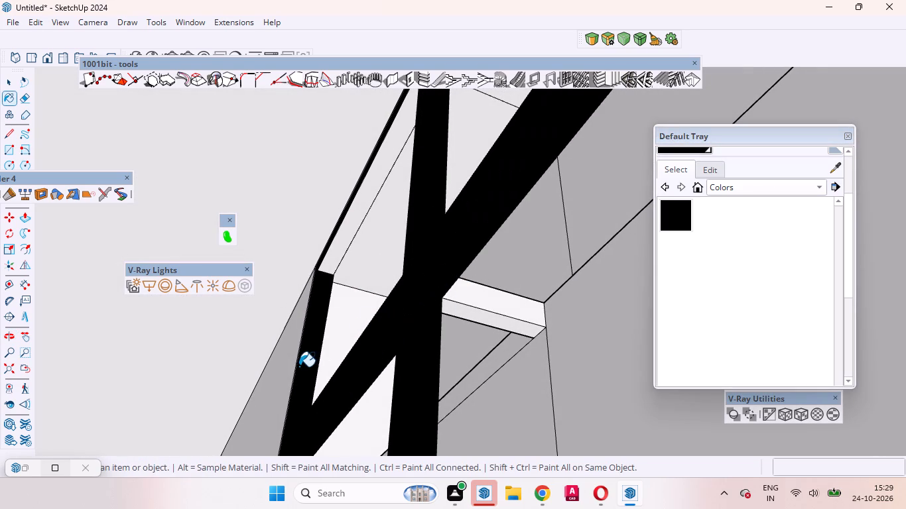
Delete the leftover edges of the stray horizontal ledge piece behind the front balcony window's transom.
{"action": "key", "text": "space"}
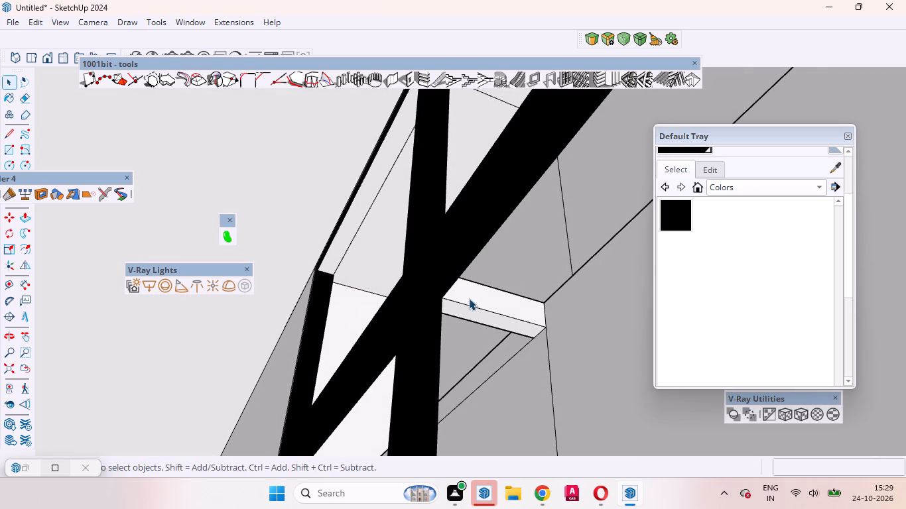
{"action": "left_click", "coordinate": [476, 312]}
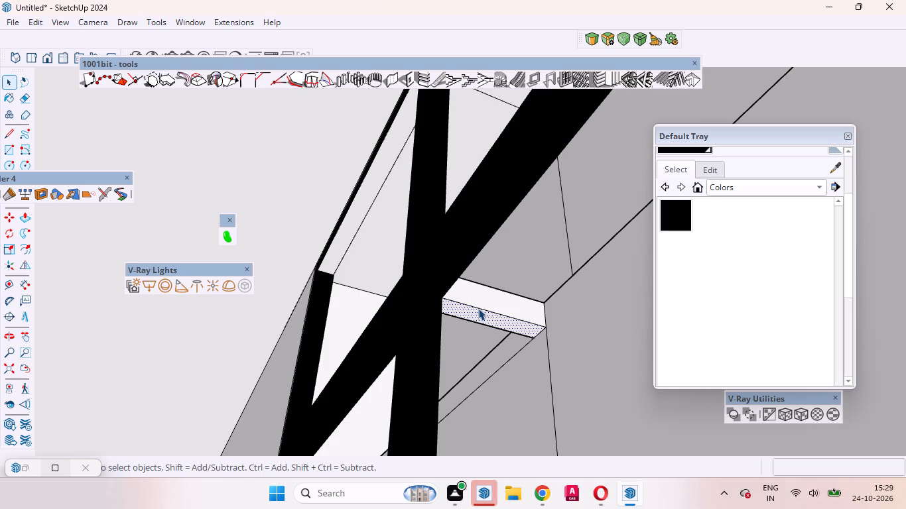
{"action": "left_click", "coordinate": [478, 308]}
{"action": "key", "text": "Delete"}
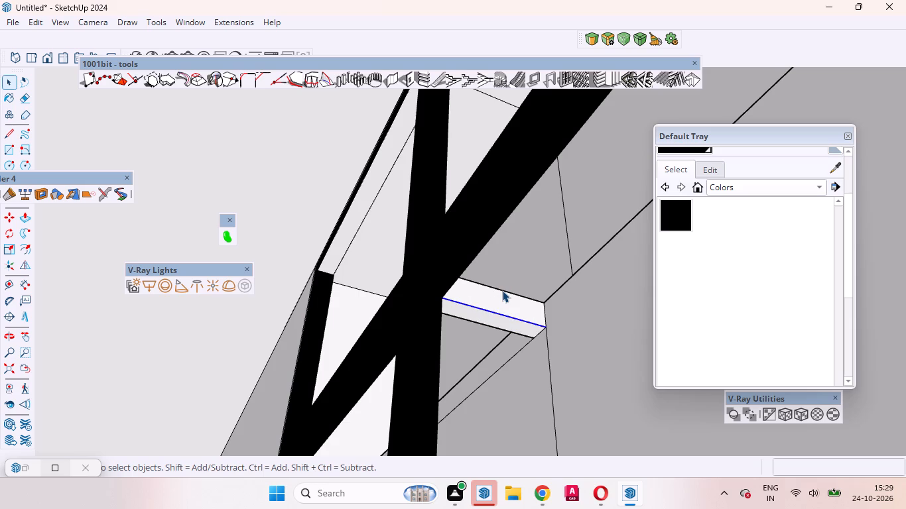
{"action": "left_click", "coordinate": [502, 290]}
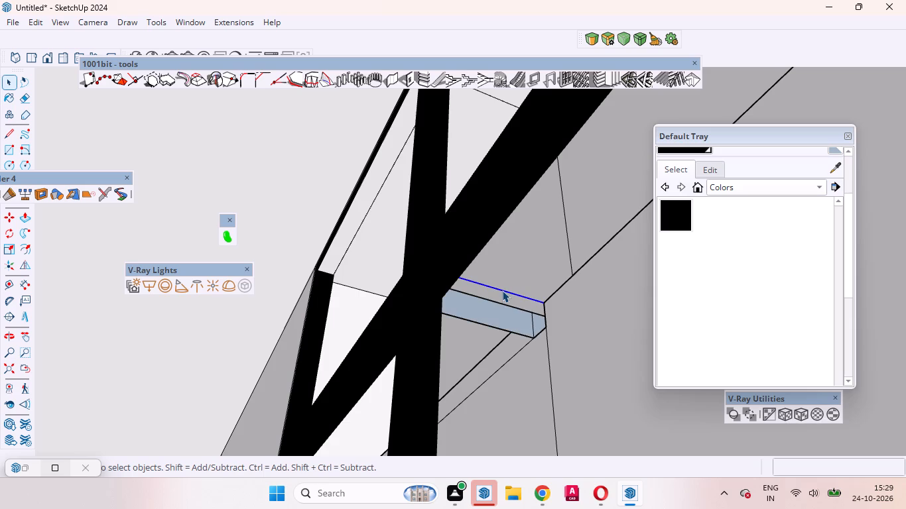
{"action": "key", "text": "Delete"}
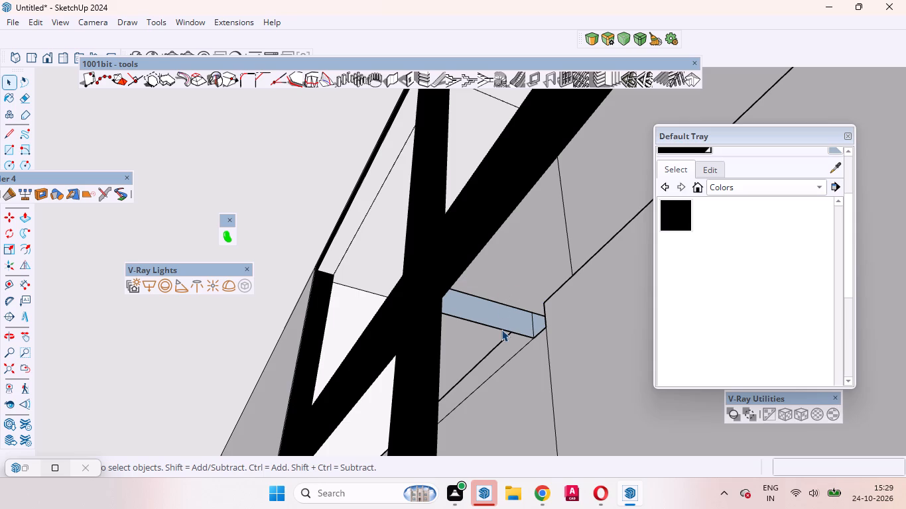
{"action": "middle_click_drag", "start_coordinate": [535, 199], "coordinate": [426, 349]}
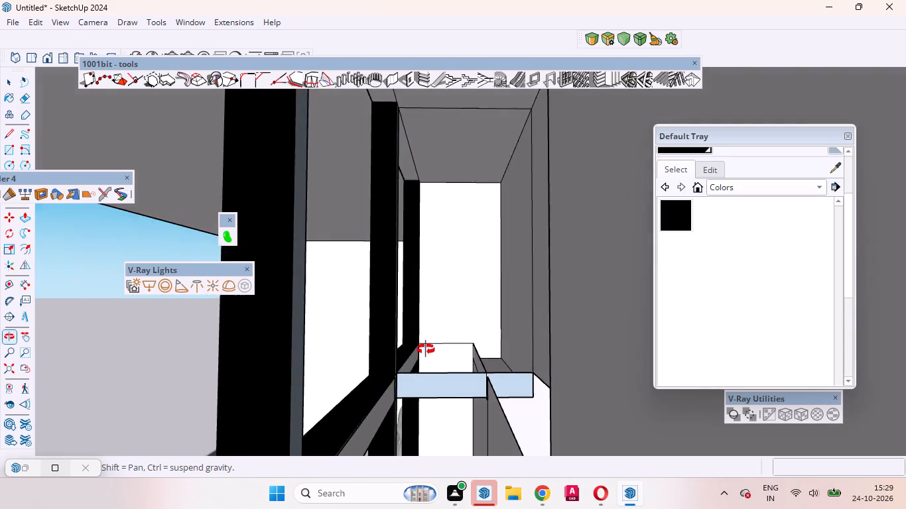
{"action": "middle_click_drag", "start_coordinate": [426, 349], "coordinate": [433, 363]}
{"action": "left_click", "coordinate": [422, 374]}
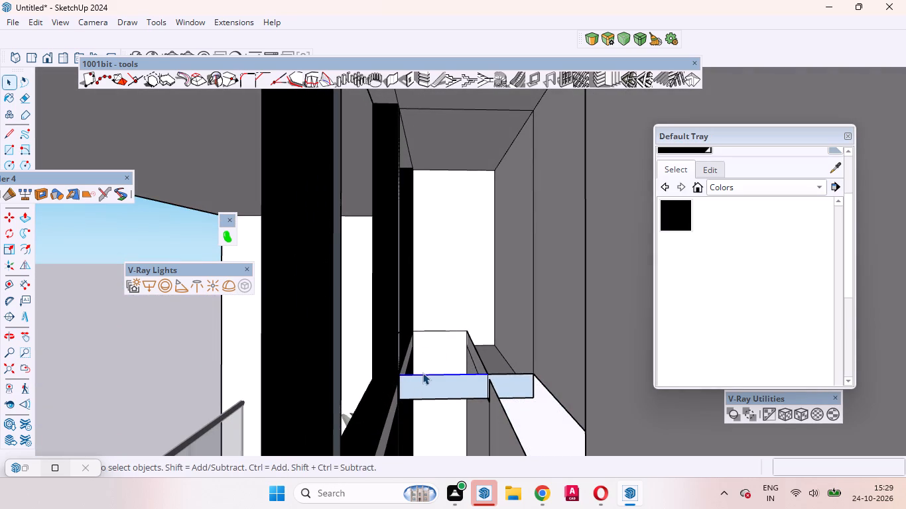
{"action": "key", "text": "Delete"}
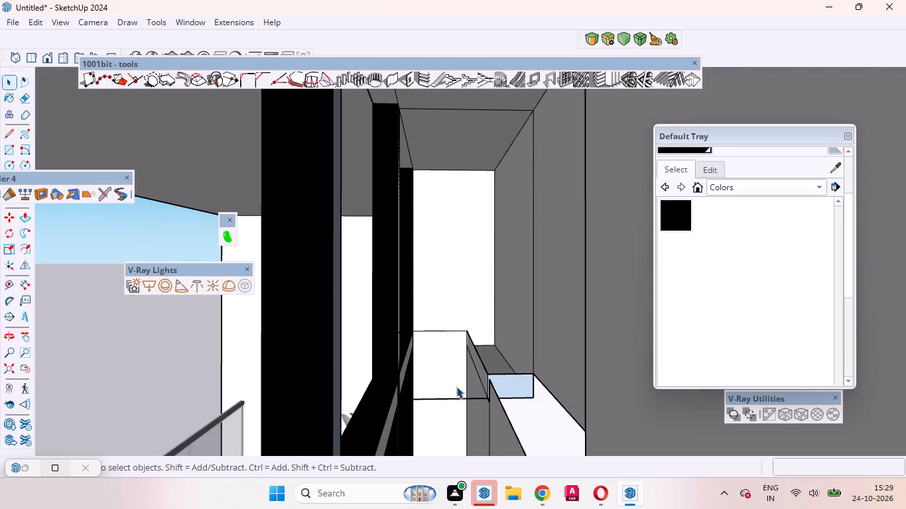
{"action": "left_click", "coordinate": [455, 398]}
{"action": "key", "text": "Delete"}
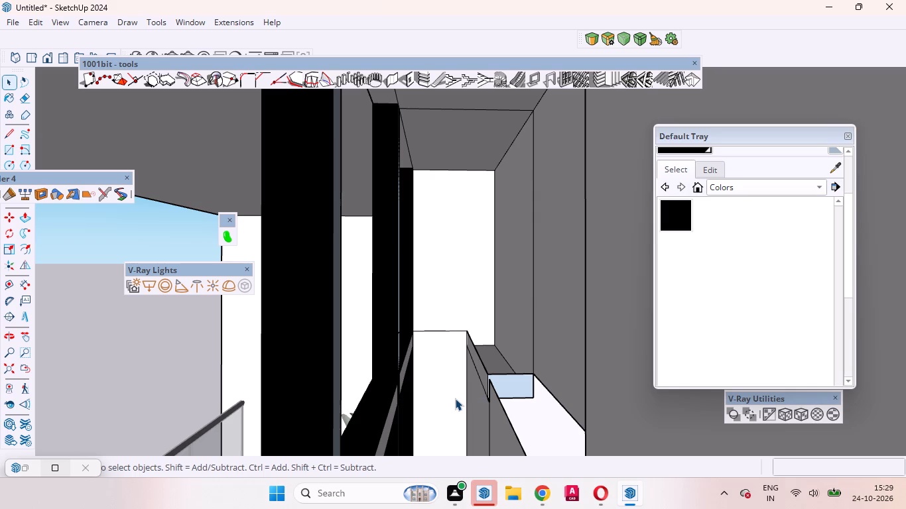
Examine the whole house exterior, checking the balcony windows and the ground-floor front from the corner.
{"action": "middle_click_drag", "start_coordinate": [173, 366], "coordinate": [369, 374]}
{"action": "scroll", "coordinate": [371, 359], "scroll_direction": "down", "scroll_amount": 13}
{"action": "scroll", "coordinate": [590, 325], "scroll_direction": "down", "scroll_amount": 5}
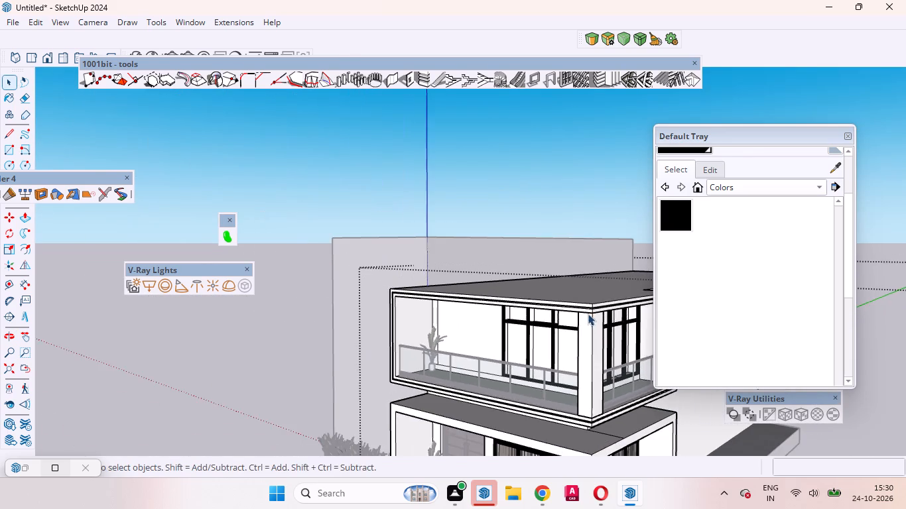
{"action": "scroll", "coordinate": [579, 288], "scroll_direction": "down", "scroll_amount": 4}
{"action": "scroll", "coordinate": [569, 367], "scroll_direction": "up", "scroll_amount": 4}
{"action": "scroll", "coordinate": [568, 298], "scroll_direction": "down", "scroll_amount": 5}
{"action": "scroll", "coordinate": [603, 404], "scroll_direction": "up", "scroll_amount": 4}
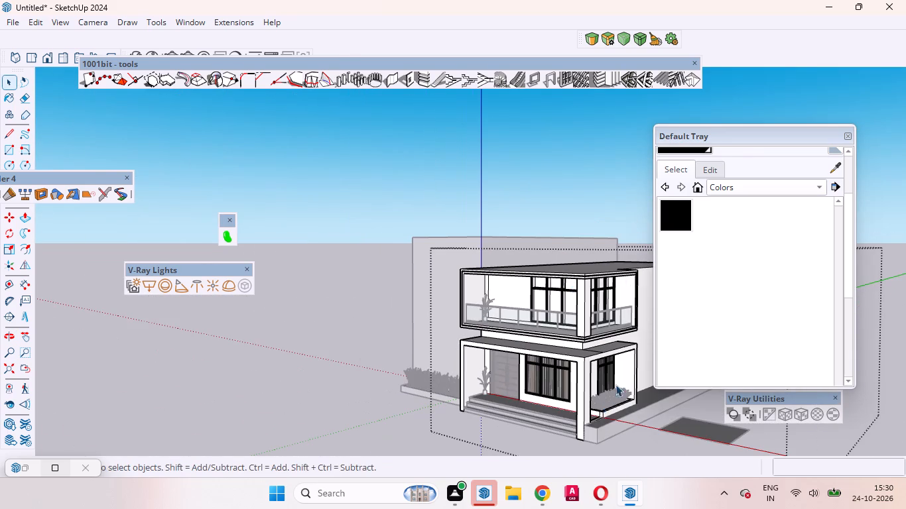
{"action": "scroll", "coordinate": [617, 383], "scroll_direction": "up", "scroll_amount": 4}
{"action": "scroll", "coordinate": [482, 370], "scroll_direction": "up", "scroll_amount": 6}
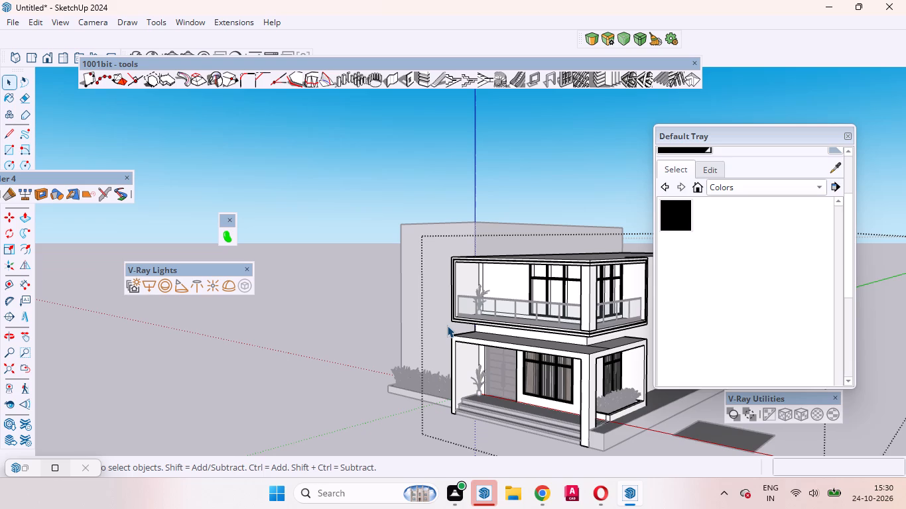
{"action": "scroll", "coordinate": [289, 256], "scroll_direction": "down", "scroll_amount": 5}
{"action": "scroll", "coordinate": [306, 349], "scroll_direction": "down", "scroll_amount": 3}
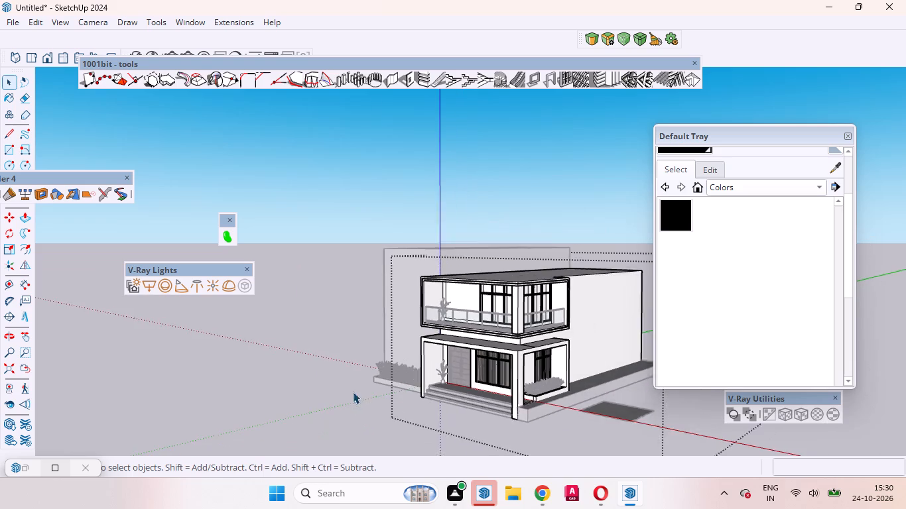
{"action": "scroll", "coordinate": [353, 392], "scroll_direction": "down", "scroll_amount": 1}
{"action": "scroll", "coordinate": [446, 425], "scroll_direction": "up", "scroll_amount": 11}
{"action": "scroll", "coordinate": [378, 372], "scroll_direction": "up", "scroll_amount": 1}
{"action": "middle_click_drag", "start_coordinate": [398, 392], "coordinate": [480, 416]}
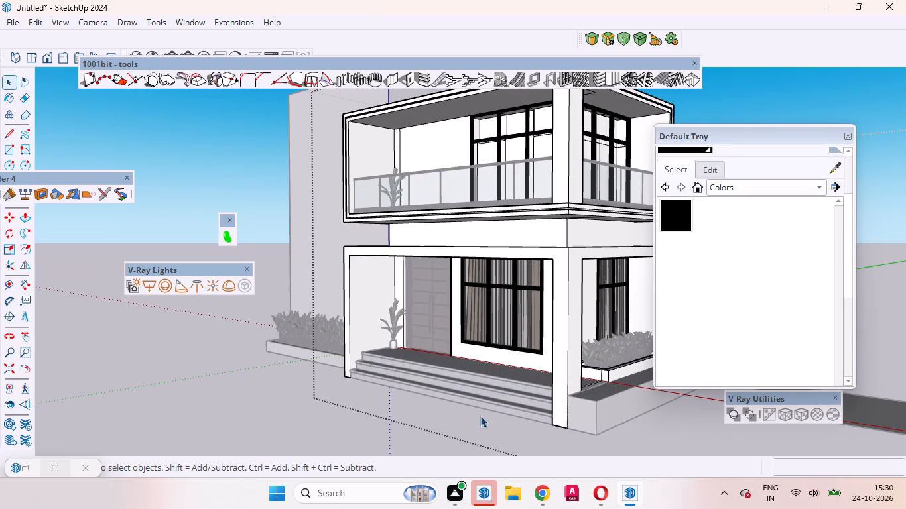
{"action": "middle_click_drag", "start_coordinate": [480, 416], "coordinate": [626, 424]}
{"action": "scroll", "coordinate": [303, 316], "scroll_direction": "down", "scroll_amount": 5}
{"action": "scroll", "coordinate": [387, 338], "scroll_direction": "down", "scroll_amount": 5}
{"action": "middle_click_drag", "start_coordinate": [384, 338], "coordinate": [397, 347]}
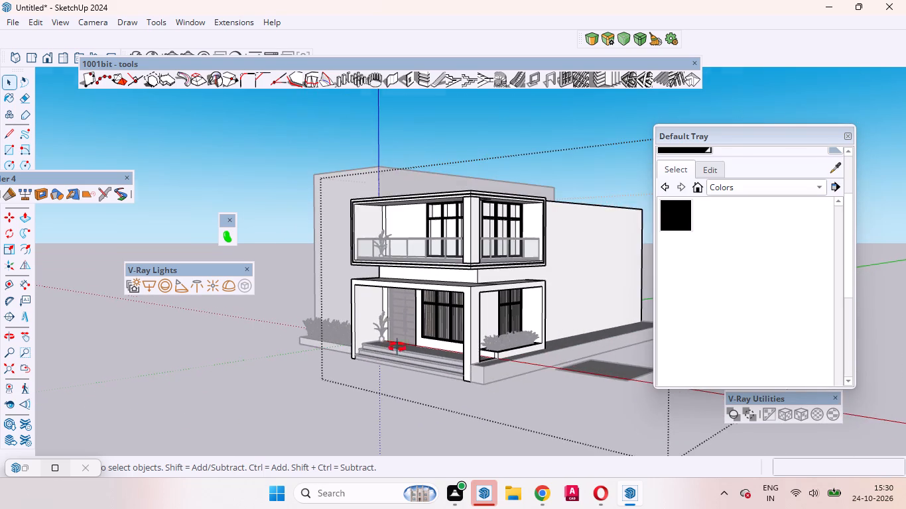
{"action": "middle_click_drag", "start_coordinate": [397, 347], "coordinate": [510, 348]}
Hide the six glass panes of the ground-floor front window beside the entrance door.
{"action": "scroll", "coordinate": [512, 323], "scroll_direction": "up", "scroll_amount": 16}
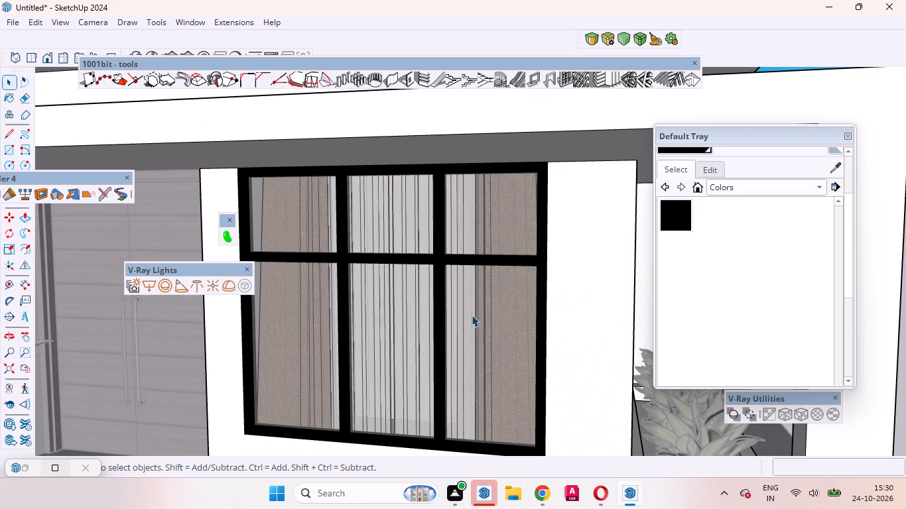
{"action": "left_click", "coordinate": [472, 315]}
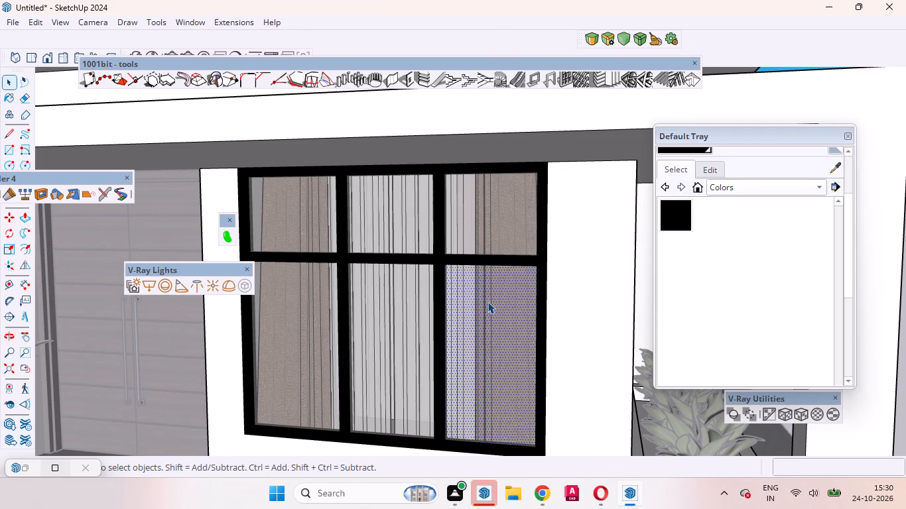
{"action": "right_click", "coordinate": [487, 302]}
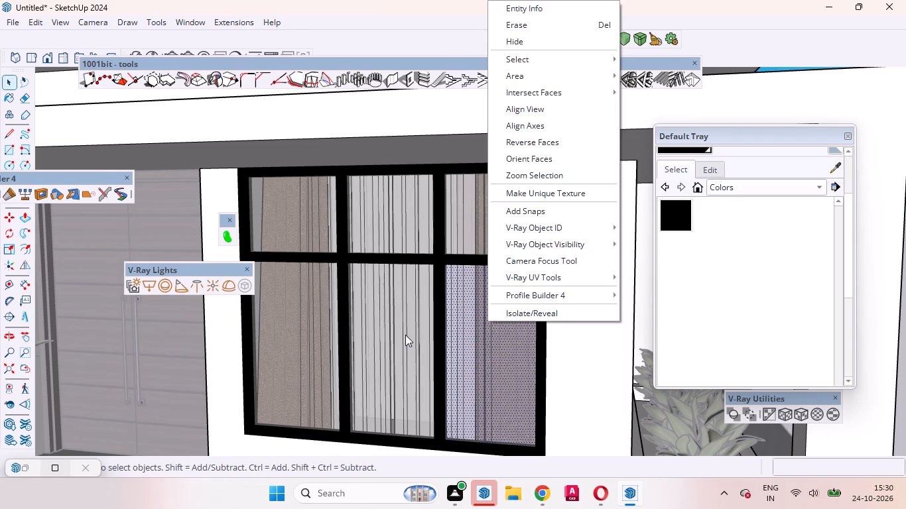
{"action": "left_click", "coordinate": [396, 335]}
{"action": "left_click", "coordinate": [485, 357], "text": "ctrl"}
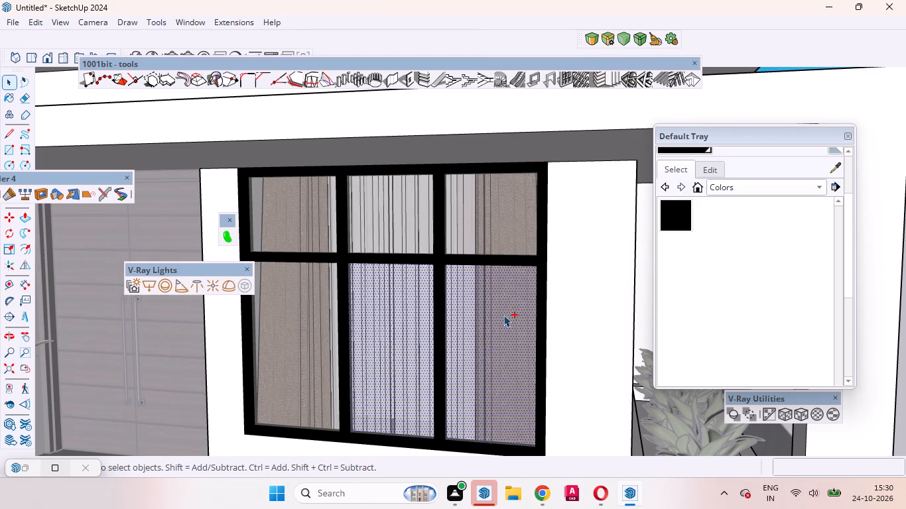
{"action": "left_click", "coordinate": [505, 227], "text": "ctrl"}
{"action": "left_click", "coordinate": [384, 207], "text": "ctrl"}
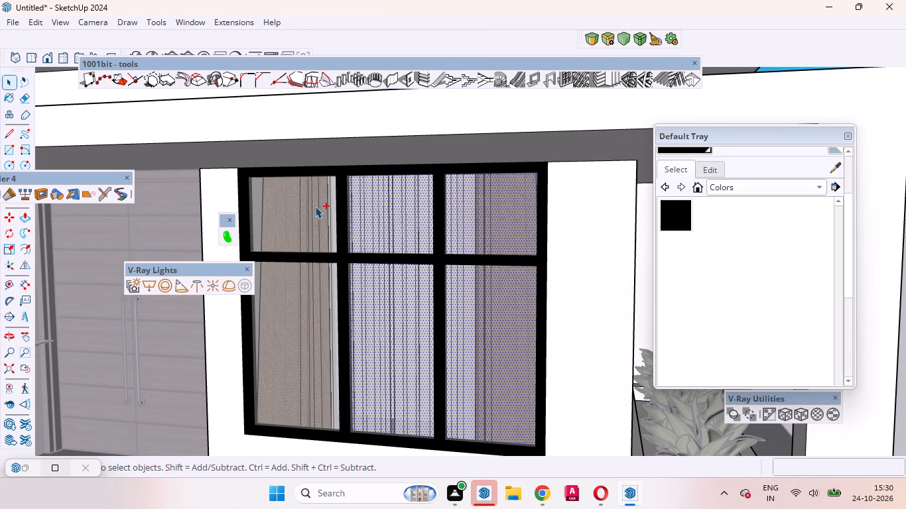
{"action": "left_click", "coordinate": [315, 205], "text": "ctrl"}
{"action": "left_click", "coordinate": [283, 298], "text": "ctrl"}
{"action": "right_click", "coordinate": [282, 298]}
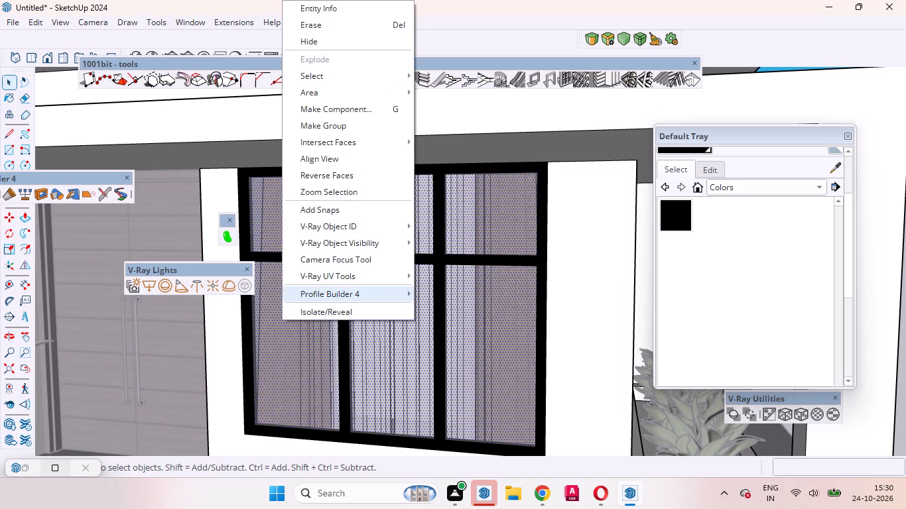
{"action": "left_click", "coordinate": [349, 47]}
Copy the curtains behind the ground-floor front window about 11' straight up to sit behind the front balcony window.
{"action": "scroll", "coordinate": [375, 223], "scroll_direction": "up", "scroll_amount": 4}
{"action": "left_click", "coordinate": [375, 224]}
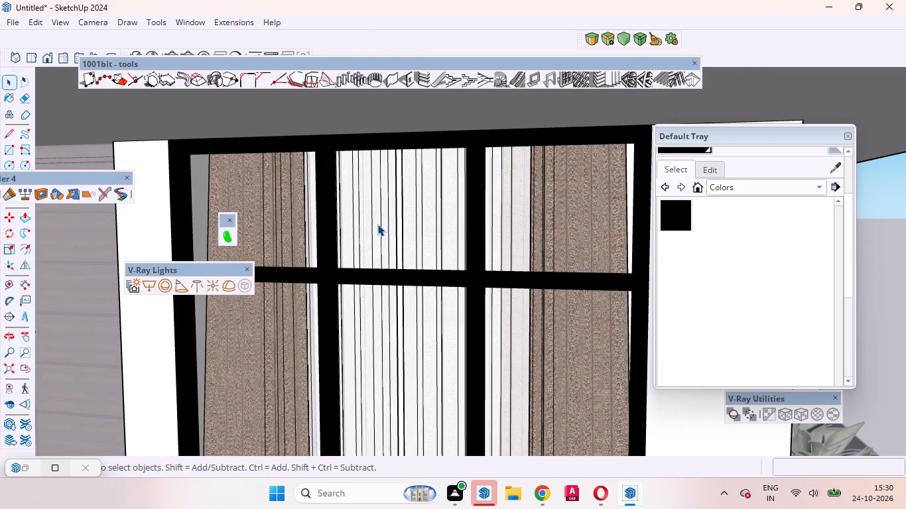
{"action": "scroll", "coordinate": [395, 327], "scroll_direction": "down", "scroll_amount": 1}
{"action": "scroll", "coordinate": [507, 349], "scroll_direction": "down", "scroll_amount": 10}
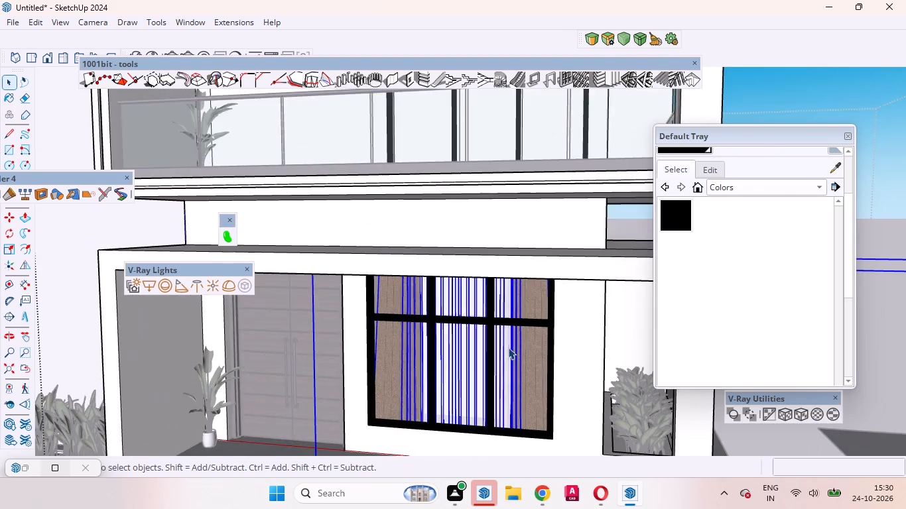
{"action": "scroll", "coordinate": [508, 347], "scroll_direction": "down", "scroll_amount": 3}
{"action": "middle_click_drag", "start_coordinate": [502, 374], "coordinate": [456, 402]}
{"action": "scroll", "coordinate": [498, 361], "scroll_direction": "down", "scroll_amount": 5}
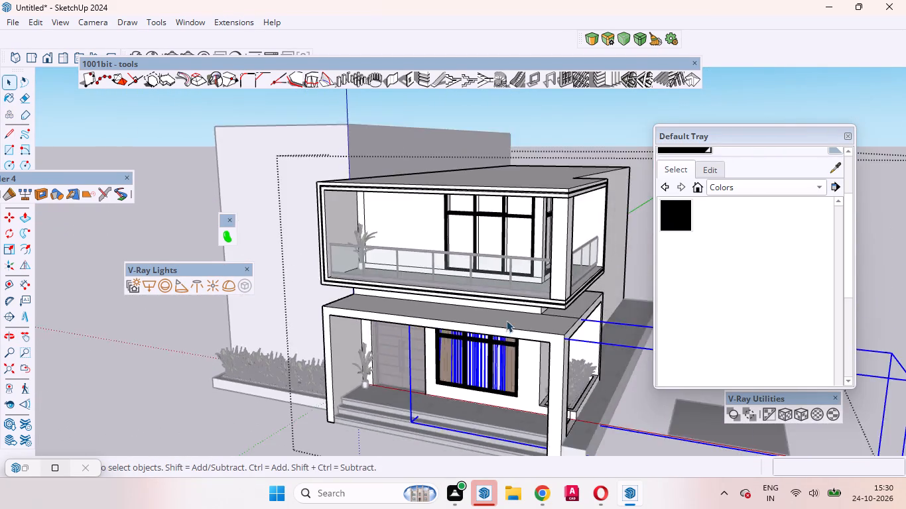
{"action": "scroll", "coordinate": [506, 320], "scroll_direction": "down", "scroll_amount": 7}
{"action": "scroll", "coordinate": [507, 333], "scroll_direction": "up", "scroll_amount": 13}
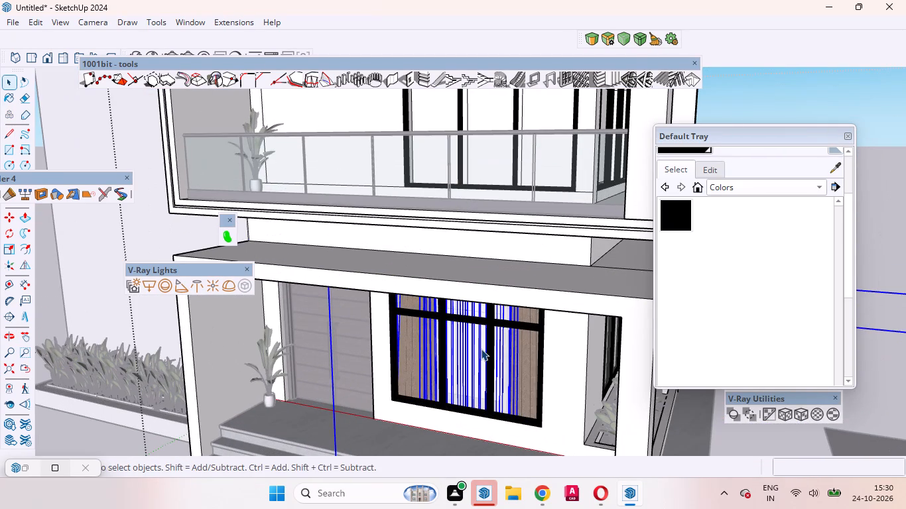
{"action": "key", "text": "m"}
{"action": "left_click", "coordinate": [460, 364]}
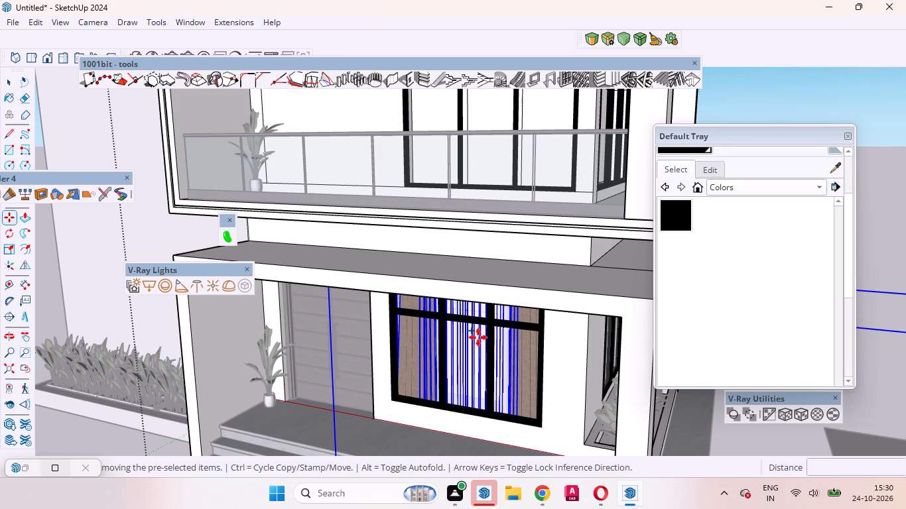
{"action": "scroll", "coordinate": [438, 323], "scroll_direction": "down", "scroll_amount": 10}
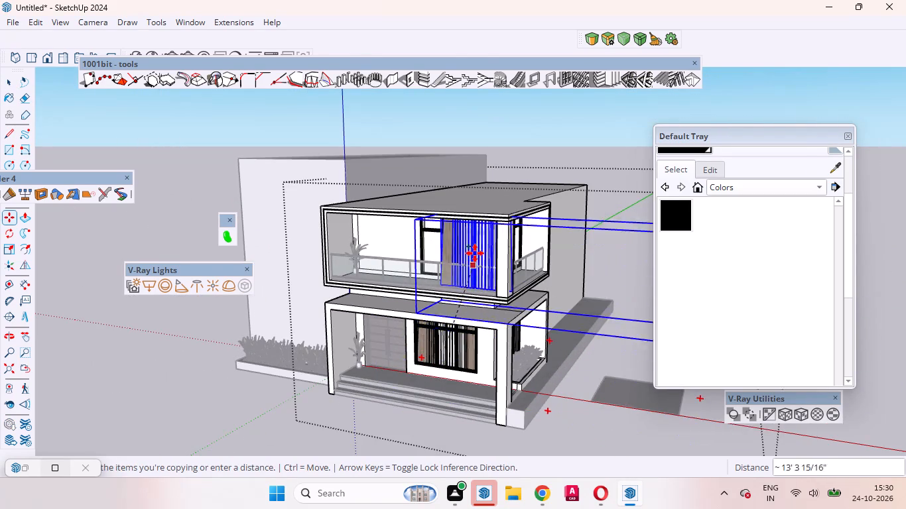
{"action": "scroll", "coordinate": [468, 248], "scroll_direction": "up", "scroll_amount": 12}
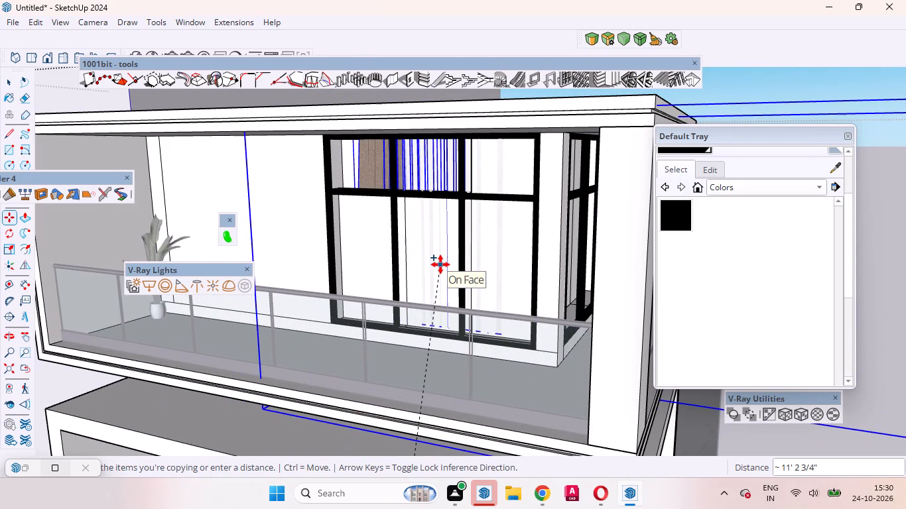
{"action": "key", "text": "Up"}
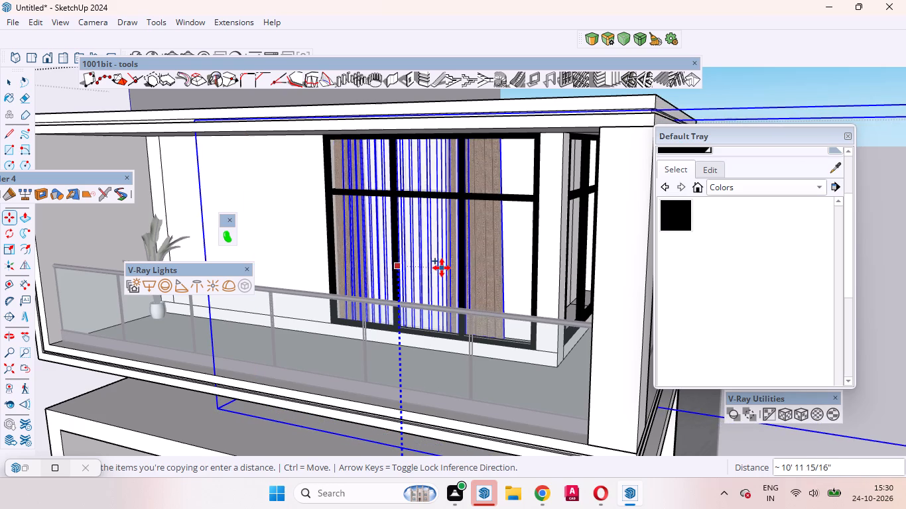
{"action": "left_click", "coordinate": [442, 268]}
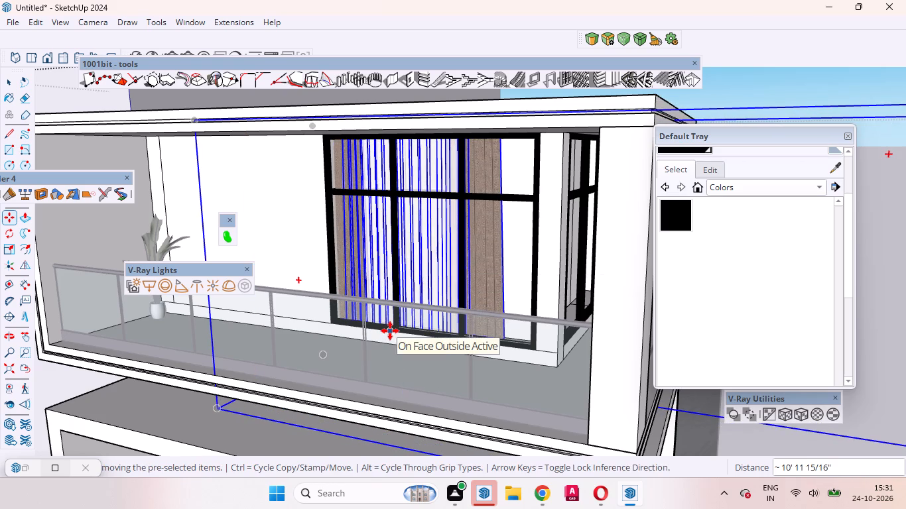
{"action": "key", "text": "space"}
Scale the upper-floor curtain copy along the red axis to about 1.18 so it spans the full front balcony window.
{"action": "middle_click_drag", "start_coordinate": [411, 250], "coordinate": [570, 256]}
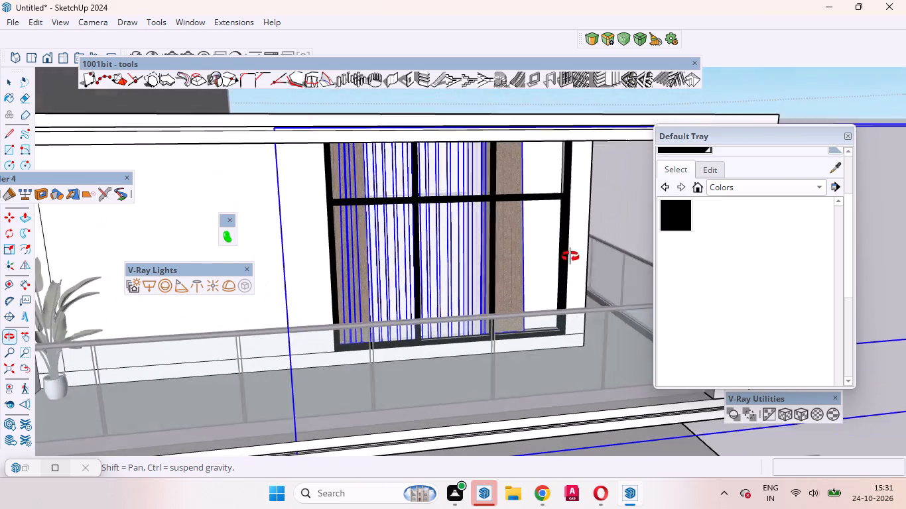
{"action": "middle_click_drag", "start_coordinate": [570, 256], "coordinate": [582, 251]}
{"action": "scroll", "coordinate": [474, 253], "scroll_direction": "down", "scroll_amount": 8}
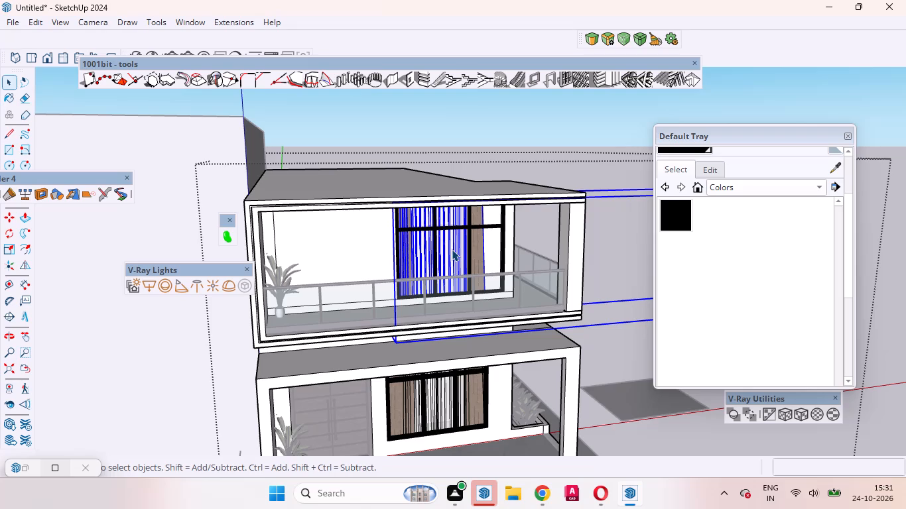
{"action": "key", "text": "s"}
{"action": "scroll", "coordinate": [287, 274], "scroll_direction": "down", "scroll_amount": 5}
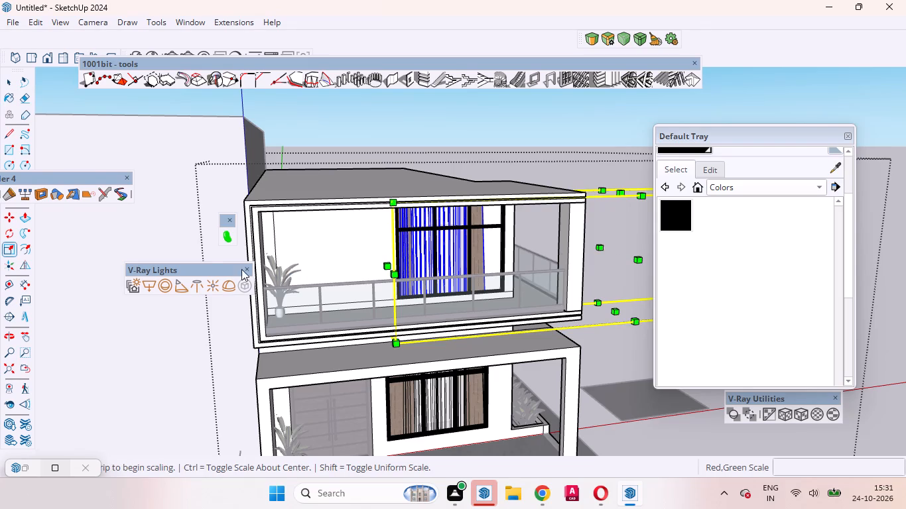
{"action": "scroll", "coordinate": [377, 341], "scroll_direction": "down", "scroll_amount": 4}
{"action": "scroll", "coordinate": [515, 285], "scroll_direction": "up", "scroll_amount": 5}
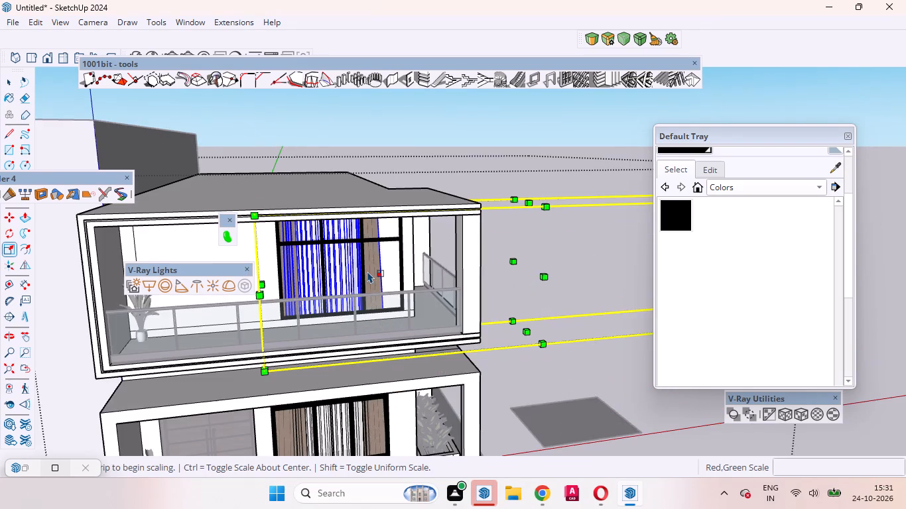
{"action": "scroll", "coordinate": [367, 271], "scroll_direction": "down", "scroll_amount": 10}
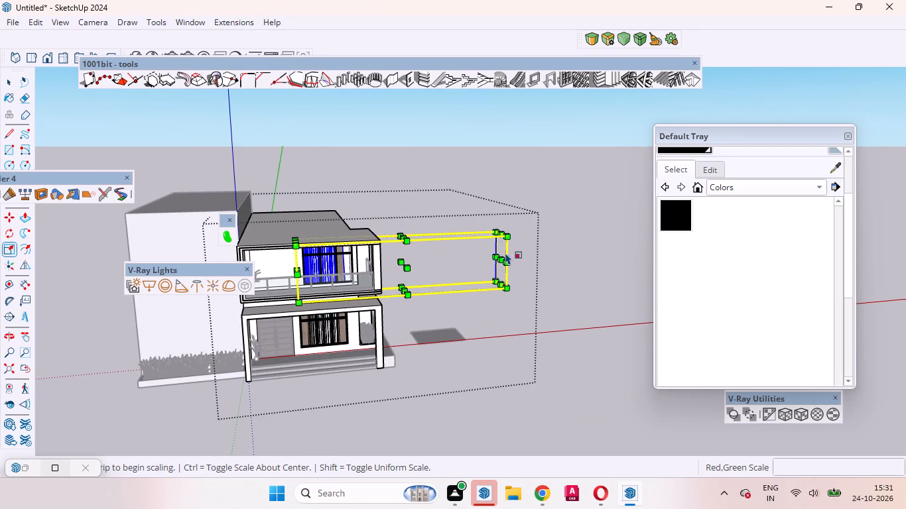
{"action": "left_click", "coordinate": [502, 254]}
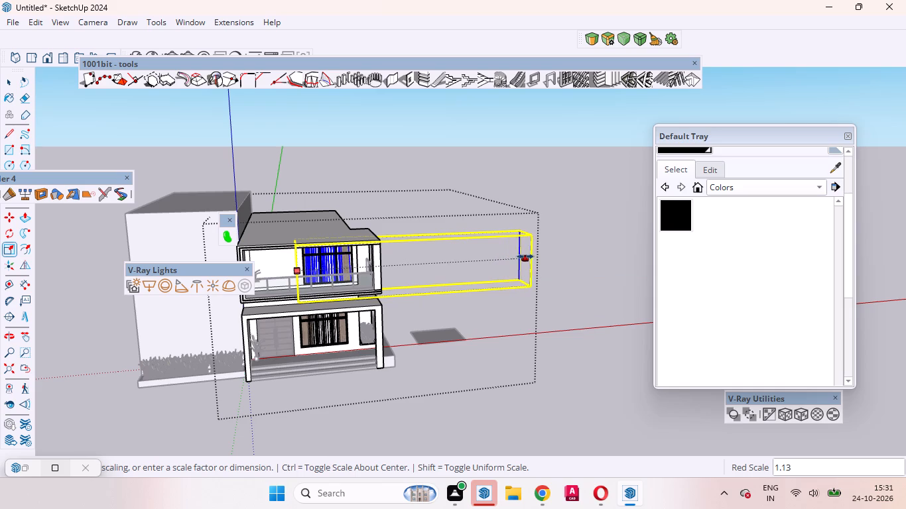
{"action": "left_click", "coordinate": [533, 258]}
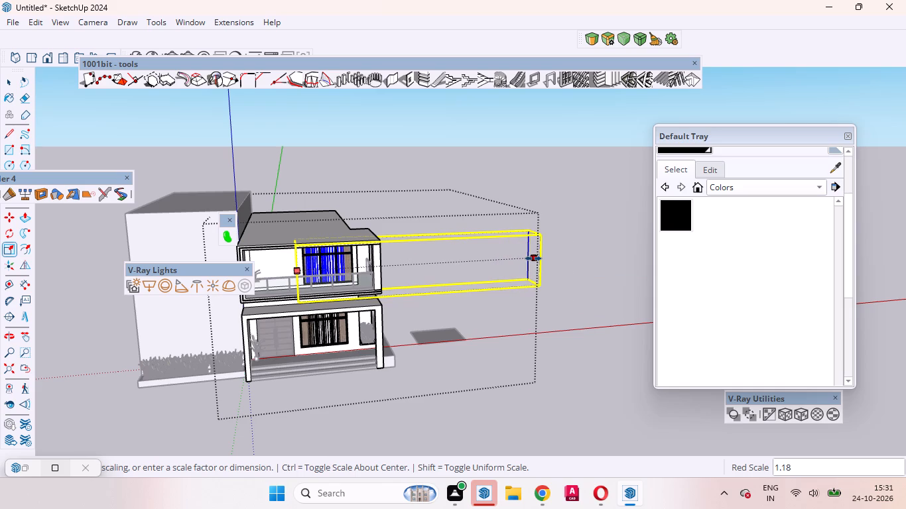
{"action": "key", "text": "space"}
{"action": "scroll", "coordinate": [320, 355], "scroll_direction": "down", "scroll_amount": 1}
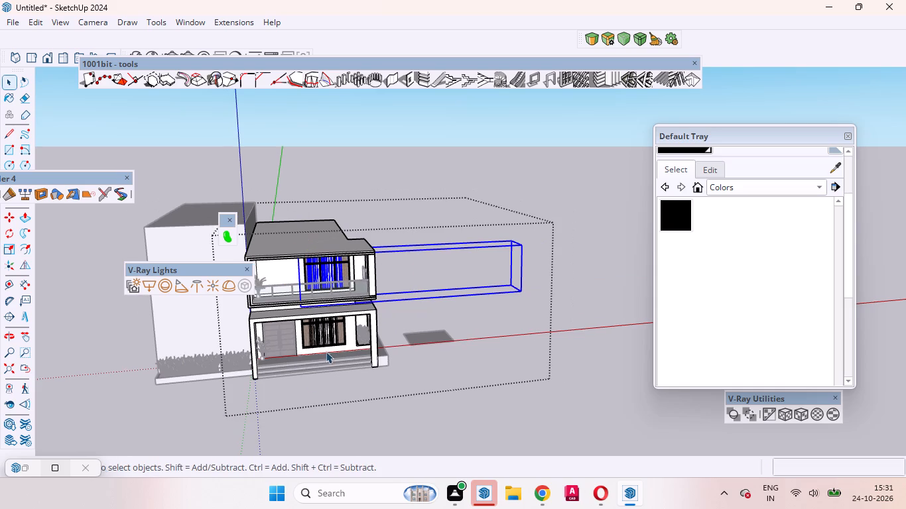
{"action": "left_click", "coordinate": [297, 398]}
Examine the curtains' fit in the front balcony window and compare with the side windows around the house corner.
{"action": "scroll", "coordinate": [323, 274], "scroll_direction": "up", "scroll_amount": 18}
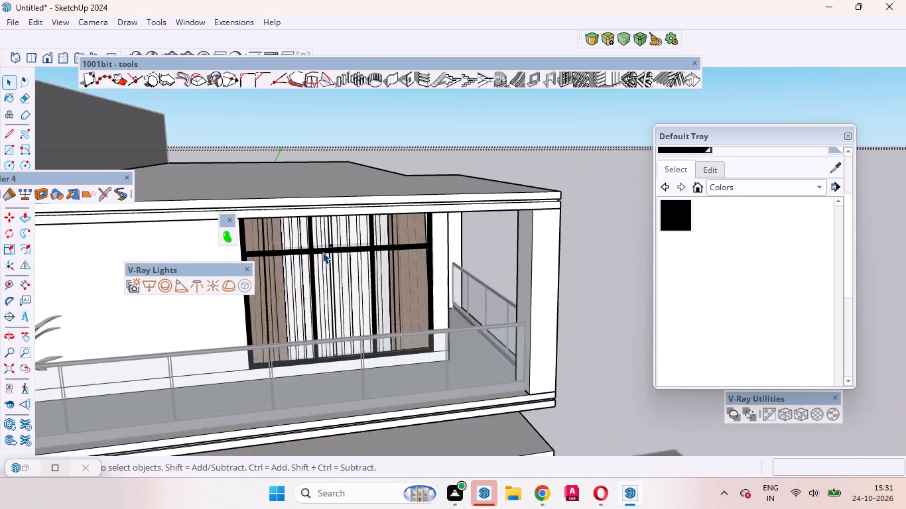
{"action": "scroll", "coordinate": [322, 252], "scroll_direction": "up", "scroll_amount": 11}
{"action": "middle_click_drag", "start_coordinate": [354, 243], "coordinate": [211, 150]}
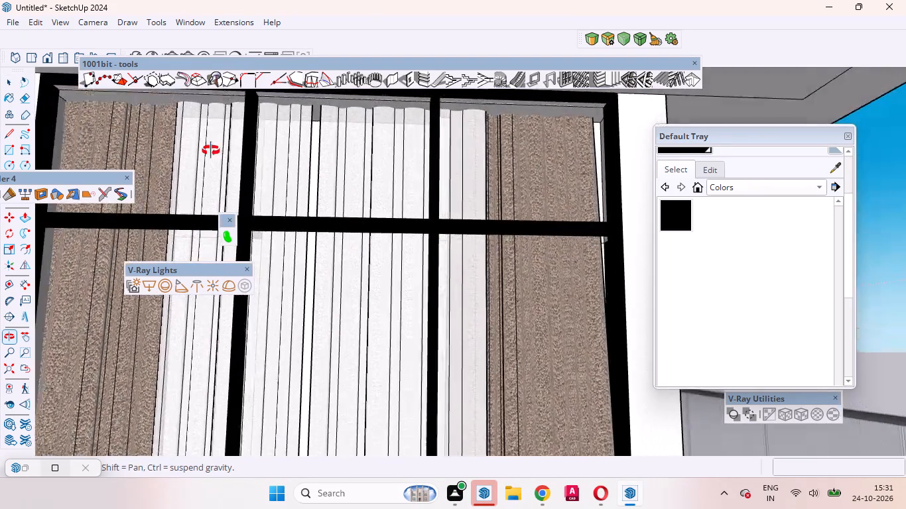
{"action": "middle_click_drag", "start_coordinate": [211, 150], "coordinate": [267, 212]}
{"action": "scroll", "coordinate": [267, 212], "scroll_direction": "up", "scroll_amount": 1}
{"action": "scroll", "coordinate": [267, 217], "scroll_direction": "down", "scroll_amount": 7}
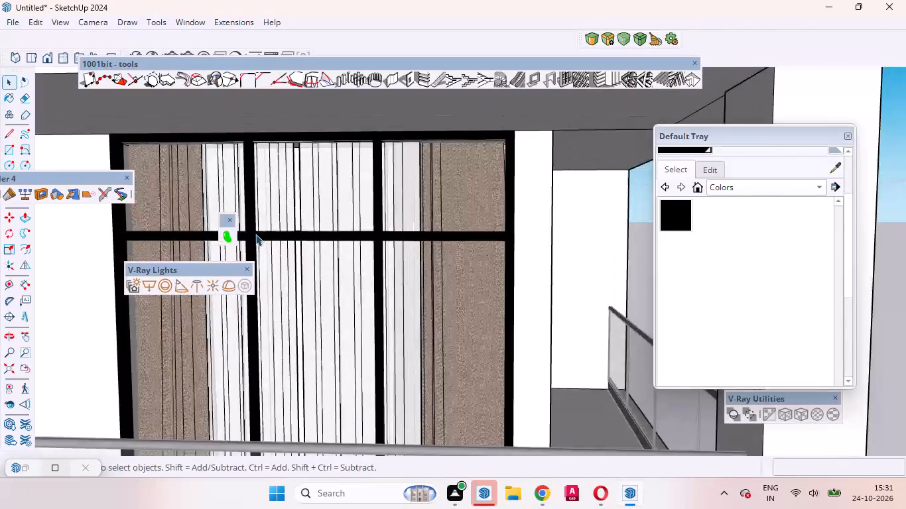
{"action": "scroll", "coordinate": [255, 234], "scroll_direction": "down", "scroll_amount": 7}
{"action": "scroll", "coordinate": [260, 239], "scroll_direction": "up", "scroll_amount": 1}
{"action": "scroll", "coordinate": [261, 240], "scroll_direction": "down", "scroll_amount": 2}
{"action": "middle_click_drag", "start_coordinate": [373, 249], "coordinate": [164, 274]}
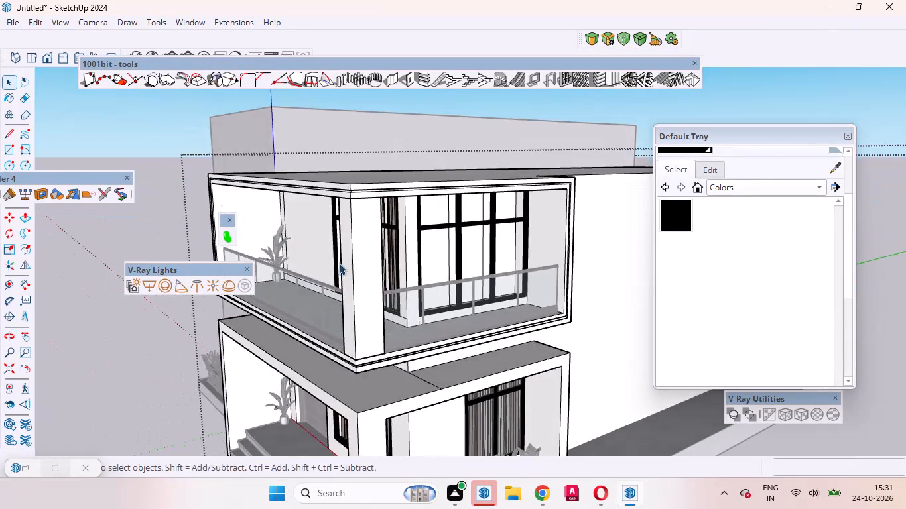
{"action": "scroll", "coordinate": [342, 261], "scroll_direction": "down", "scroll_amount": 9}
{"action": "scroll", "coordinate": [421, 290], "scroll_direction": "up", "scroll_amount": 11}
{"action": "middle_click_drag", "start_coordinate": [417, 345], "coordinate": [395, 295]}
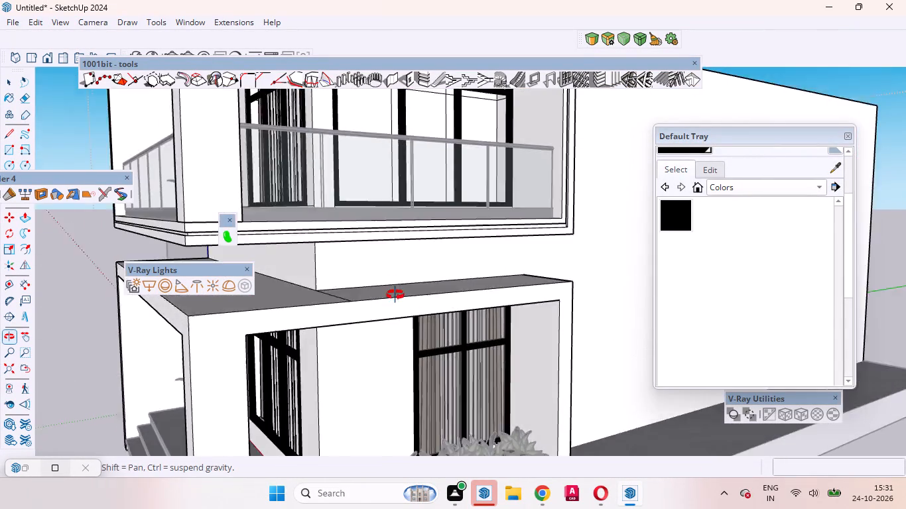
{"action": "middle_click_drag", "start_coordinate": [395, 295], "coordinate": [709, 337]}
{"action": "scroll", "coordinate": [696, 332], "scroll_direction": "up", "scroll_amount": 1}
{"action": "scroll", "coordinate": [363, 329], "scroll_direction": "down", "scroll_amount": 10}
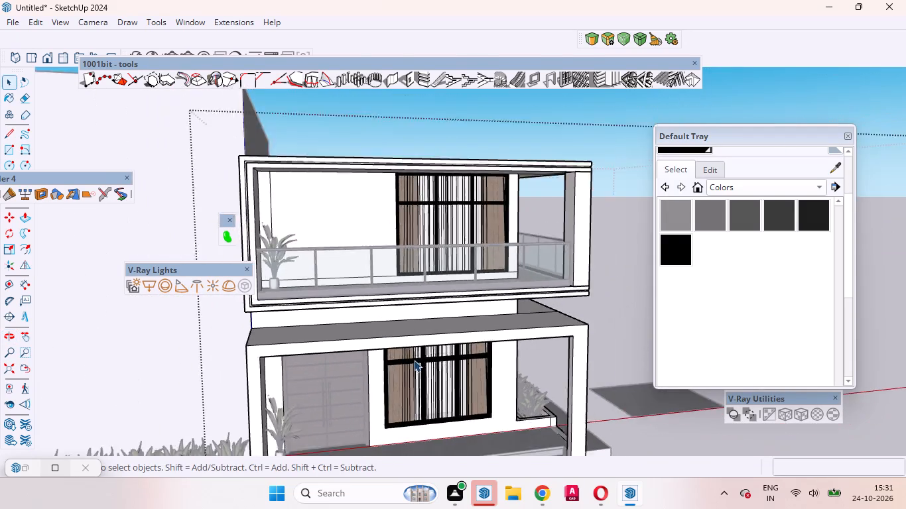
Copy the front balcony window's curtains about 19' 2" along the red axis, out beyond the side of the house.
{"action": "scroll", "coordinate": [554, 213], "scroll_direction": "up", "scroll_amount": 9}
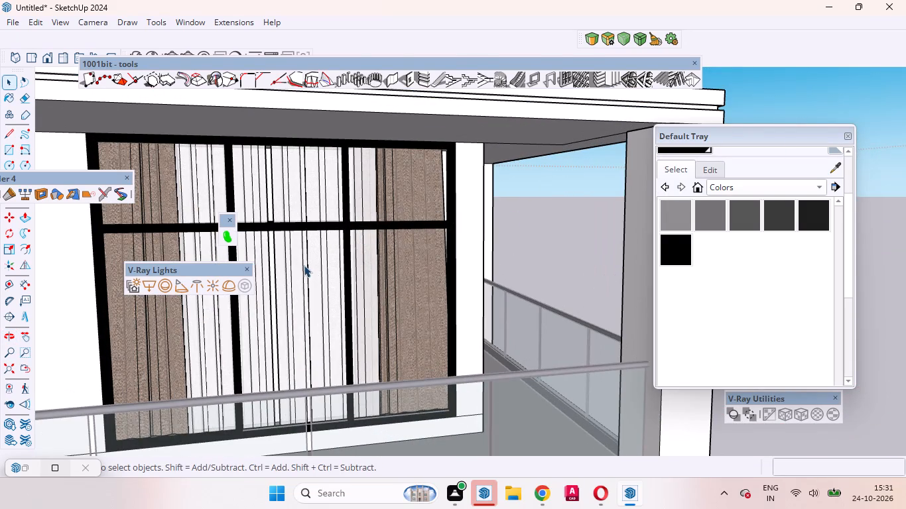
{"action": "left_click", "coordinate": [304, 265]}
{"action": "key", "text": "m"}
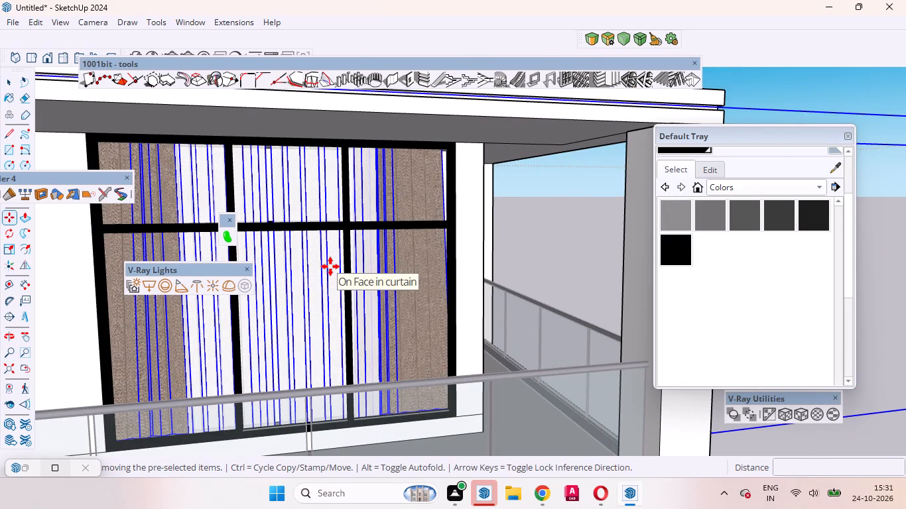
{"action": "left_click", "coordinate": [319, 266]}
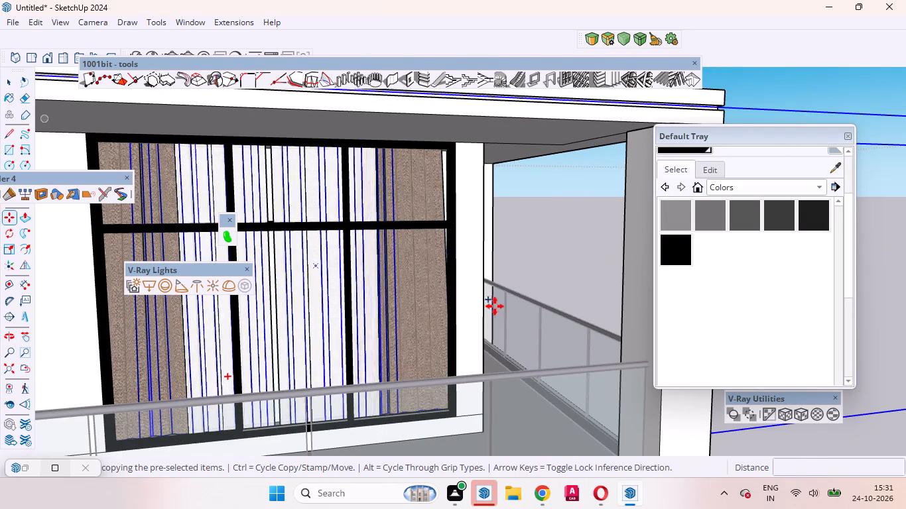
{"action": "scroll", "coordinate": [365, 322], "scroll_direction": "down", "scroll_amount": 13}
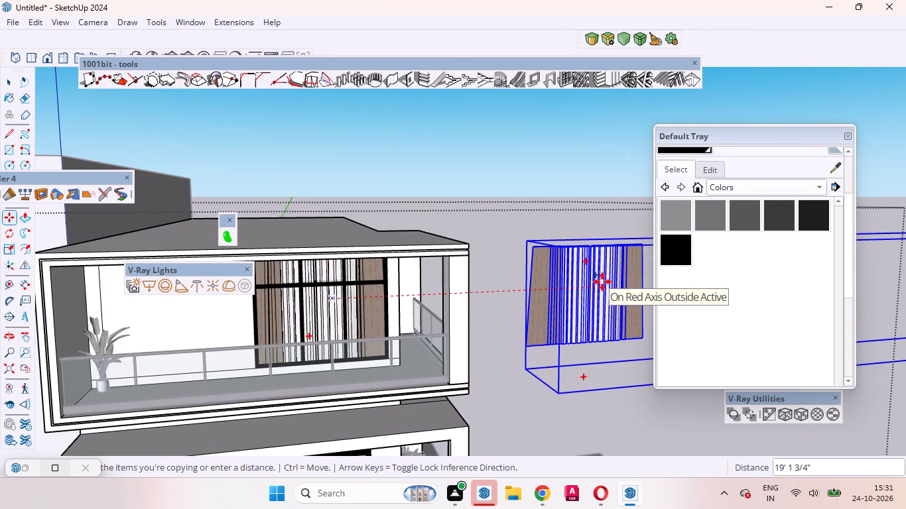
{"action": "left_click", "coordinate": [602, 282]}
Rotate the new curtain copy beside the house 90 degrees in the horizontal plane to align with the side balcony window.
{"action": "key", "text": "q"}
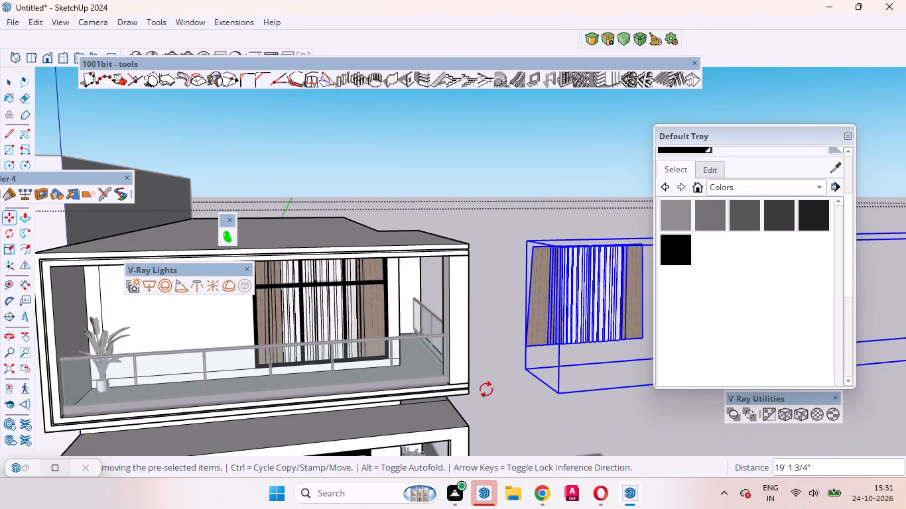
{"action": "left_click", "coordinate": [505, 421]}
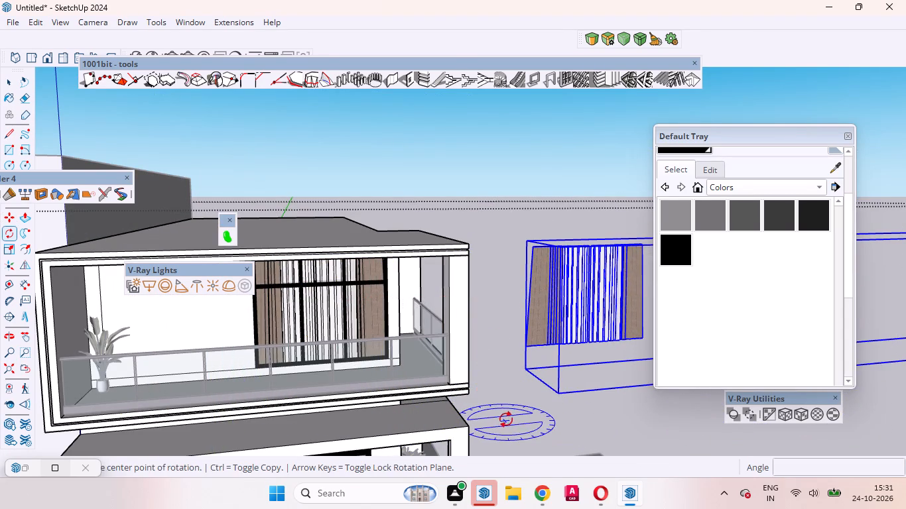
{"action": "left_click", "coordinate": [626, 416]}
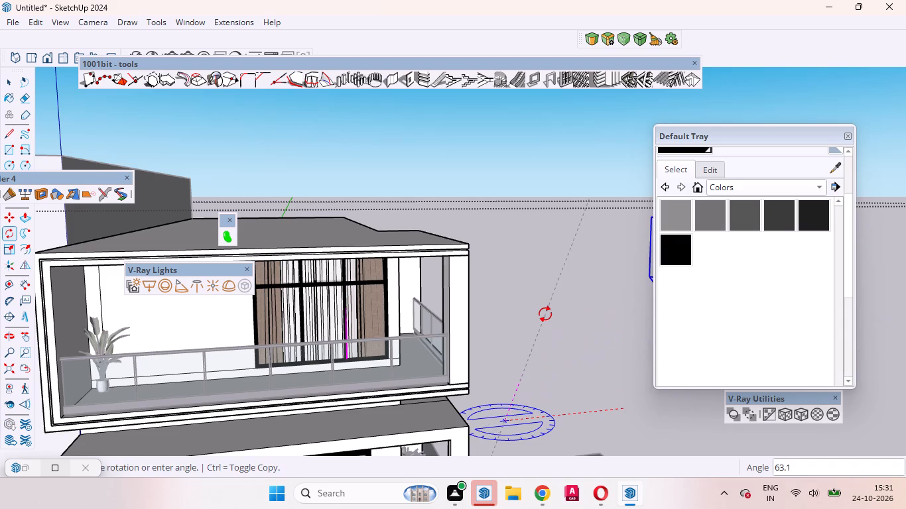
{"action": "type", "text": "90"}
{"action": "key", "text": "Return"}
{"action": "key", "text": "space"}
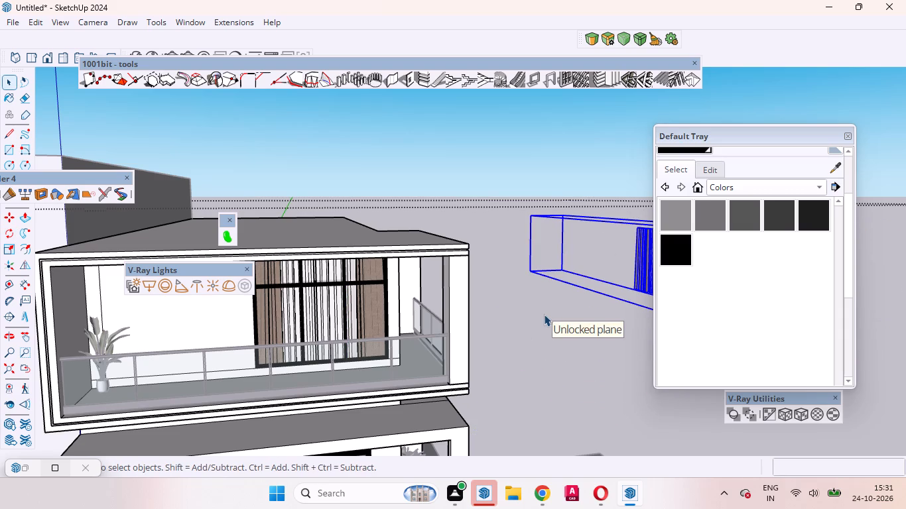
{"action": "scroll", "coordinate": [354, 269], "scroll_direction": "down", "scroll_amount": 13}
{"action": "middle_click_drag", "start_coordinate": [498, 339], "coordinate": [406, 323]}
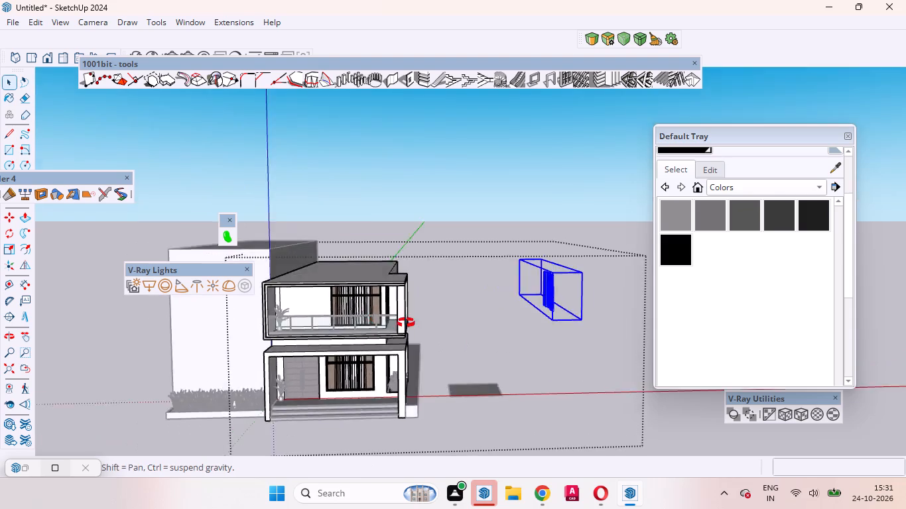
{"action": "middle_click_drag", "start_coordinate": [406, 323], "coordinate": [256, 292]}
{"action": "scroll", "coordinate": [245, 294], "scroll_direction": "up", "scroll_amount": 1}
{"action": "scroll", "coordinate": [241, 320], "scroll_direction": "down", "scroll_amount": 4}
{"action": "scroll", "coordinate": [556, 342], "scroll_direction": "up", "scroll_amount": 5}
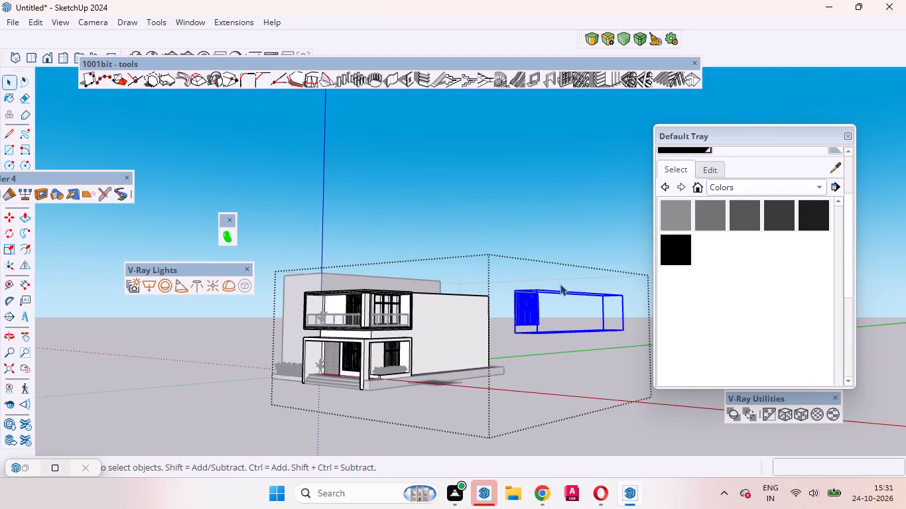
Move the rotated curtain copy by its top corner about 33' 10" onto the top frame corner of the side balcony window.
{"action": "scroll", "coordinate": [560, 284], "scroll_direction": "up", "scroll_amount": 11}
{"action": "scroll", "coordinate": [399, 320], "scroll_direction": "down", "scroll_amount": 5}
{"action": "scroll", "coordinate": [521, 319], "scroll_direction": "up", "scroll_amount": 10}
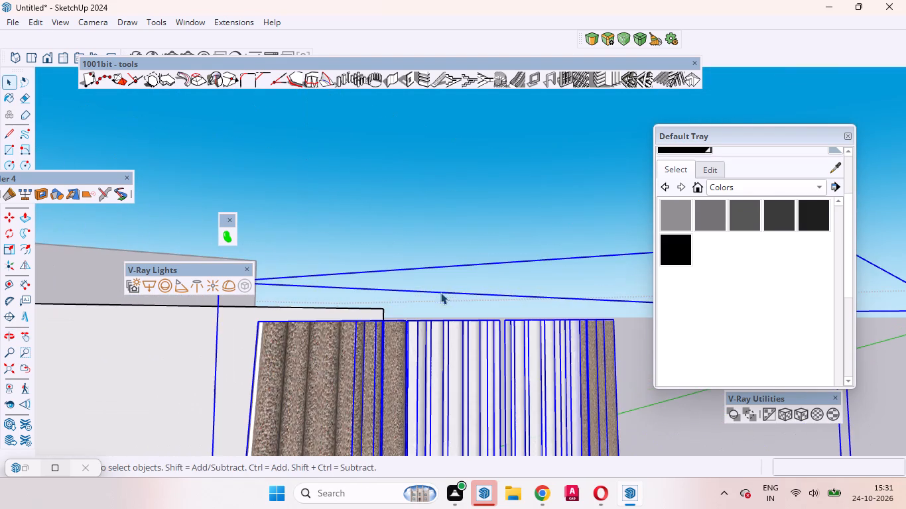
{"action": "middle_click_drag", "start_coordinate": [341, 329], "coordinate": [633, 437]}
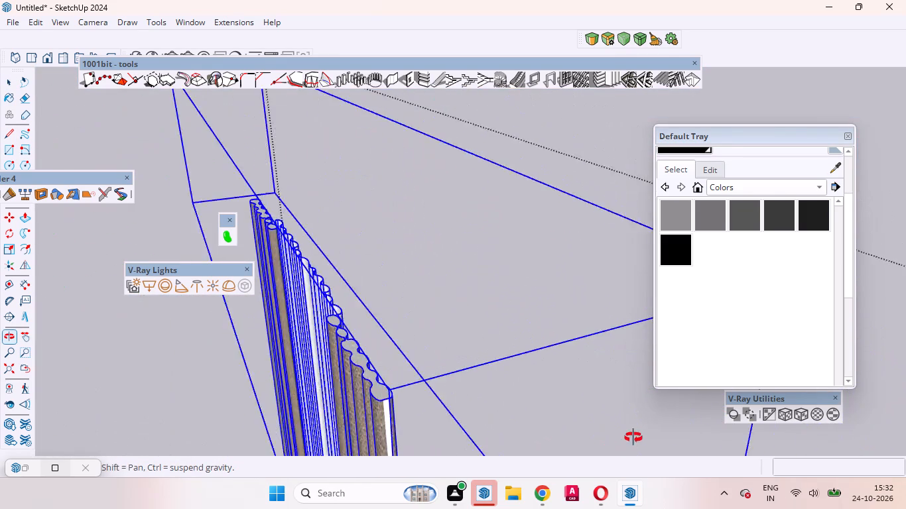
{"action": "middle_click_drag", "start_coordinate": [633, 437], "coordinate": [497, 426]}
{"action": "key", "text": "m"}
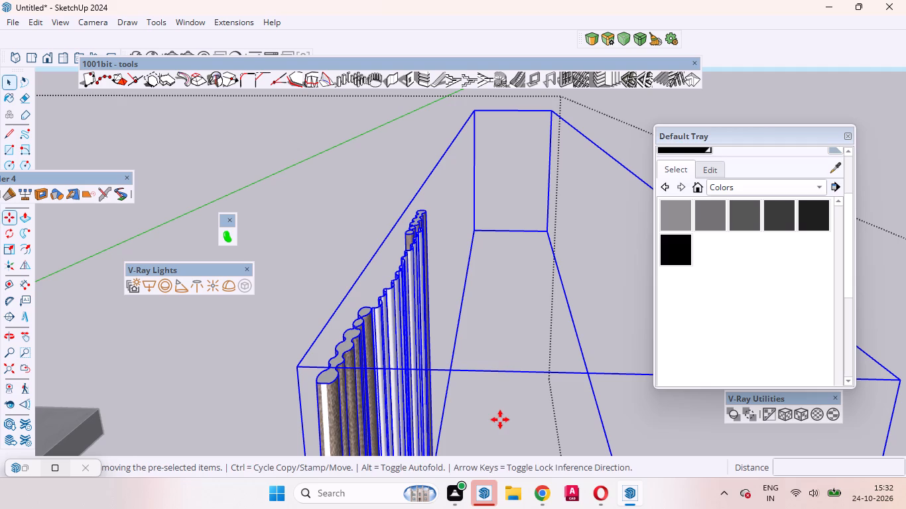
{"action": "left_click", "coordinate": [318, 382]}
{"action": "scroll", "coordinate": [483, 301], "scroll_direction": "down", "scroll_amount": 11}
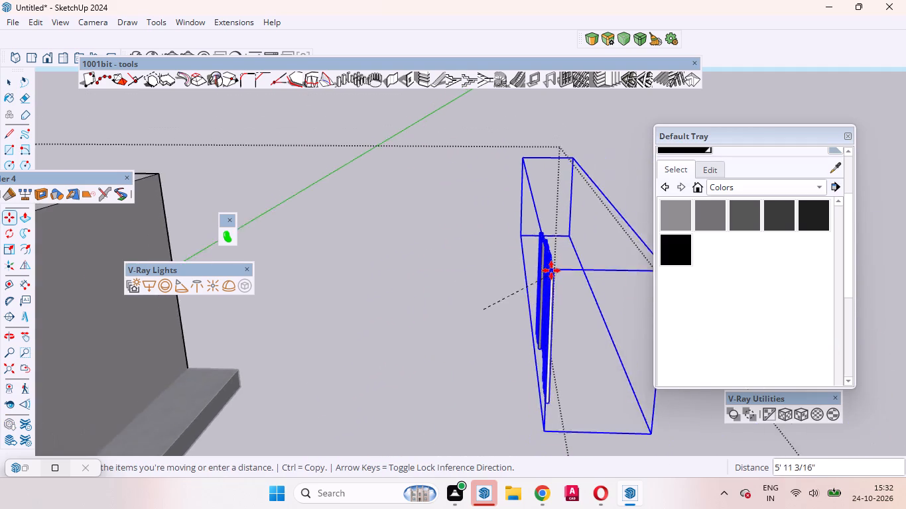
{"action": "scroll", "coordinate": [551, 270], "scroll_direction": "down", "scroll_amount": 16}
{"action": "scroll", "coordinate": [470, 292], "scroll_direction": "up", "scroll_amount": 12}
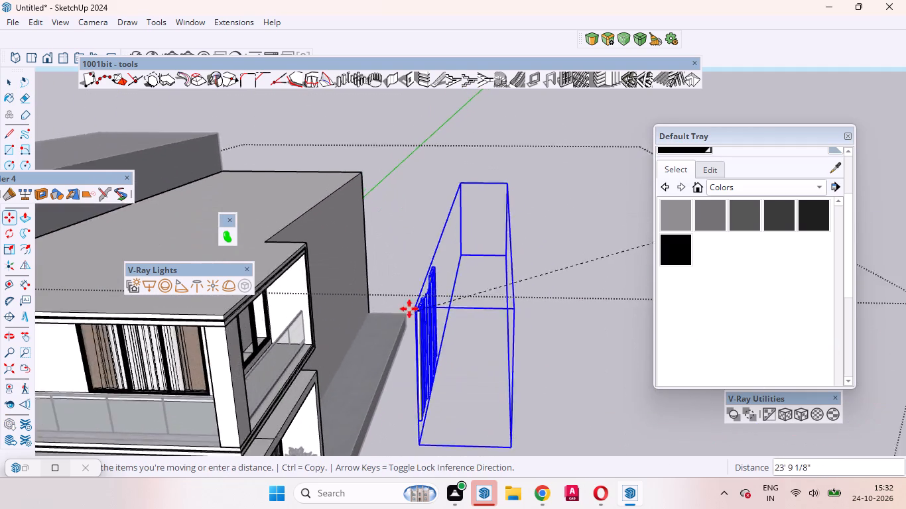
{"action": "scroll", "coordinate": [409, 309], "scroll_direction": "up", "scroll_amount": 2}
{"action": "scroll", "coordinate": [783, 314], "scroll_direction": "down", "scroll_amount": 5}
{"action": "scroll", "coordinate": [537, 280], "scroll_direction": "down", "scroll_amount": 8}
{"action": "middle_click_drag", "start_coordinate": [528, 306], "coordinate": [363, 234]}
{"action": "scroll", "coordinate": [394, 284], "scroll_direction": "up", "scroll_amount": 10}
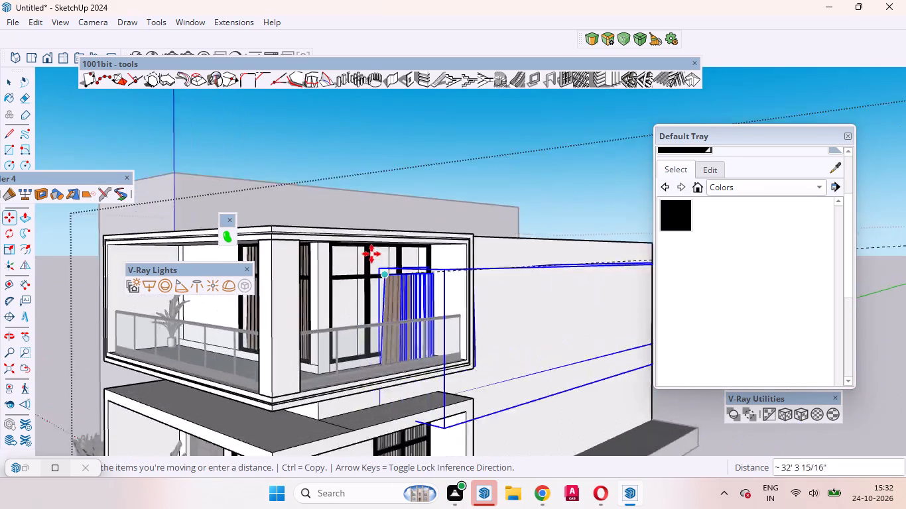
{"action": "scroll", "coordinate": [371, 254], "scroll_direction": "up", "scroll_amount": 8}
{"action": "scroll", "coordinate": [278, 244], "scroll_direction": "up", "scroll_amount": 5}
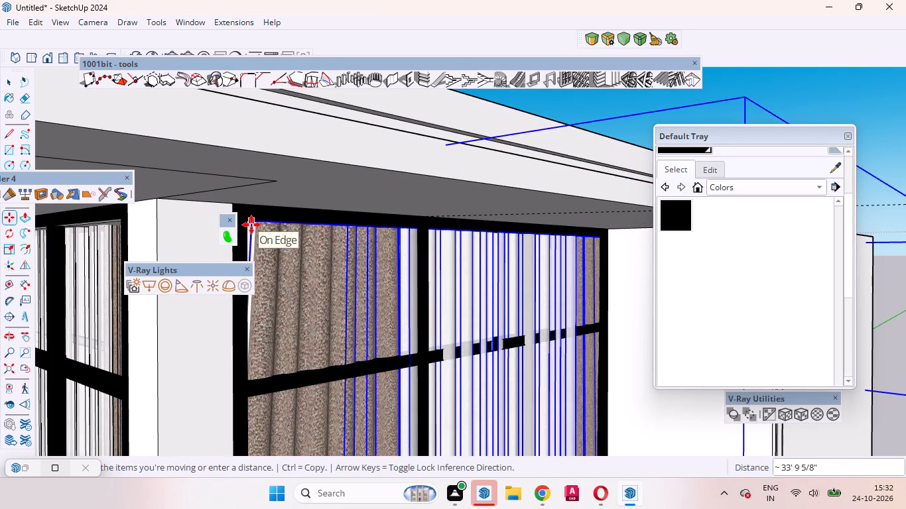
{"action": "left_click", "coordinate": [251, 225]}
Nudge the side balcony window's curtains inward along the red axis so they sit behind the black frame.
{"action": "scroll", "coordinate": [300, 251], "scroll_direction": "up", "scroll_amount": 4}
{"action": "middle_click_drag", "start_coordinate": [318, 269], "coordinate": [101, 264]}
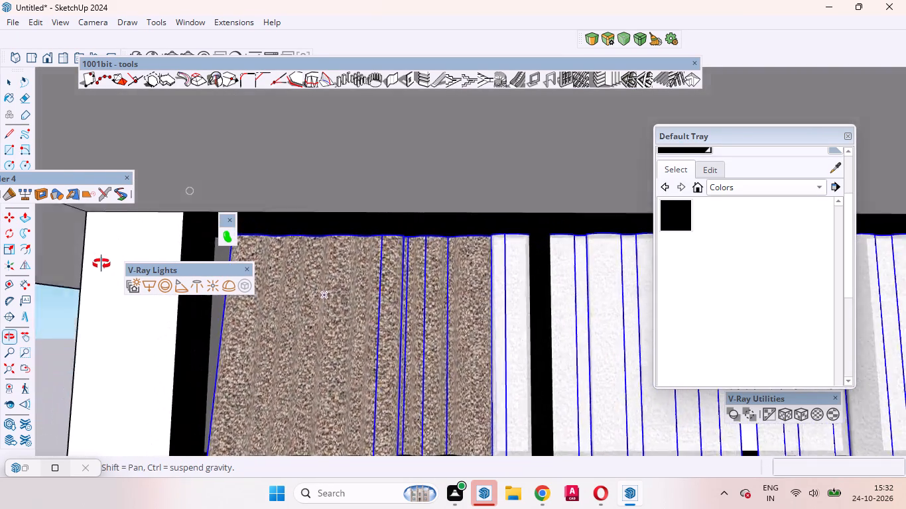
{"action": "middle_click_drag", "start_coordinate": [101, 264], "coordinate": [101, 266]}
{"action": "scroll", "coordinate": [470, 311], "scroll_direction": "down", "scroll_amount": 10}
{"action": "scroll", "coordinate": [408, 327], "scroll_direction": "up", "scroll_amount": 1}
{"action": "middle_click_drag", "start_coordinate": [405, 321], "coordinate": [390, 275]}
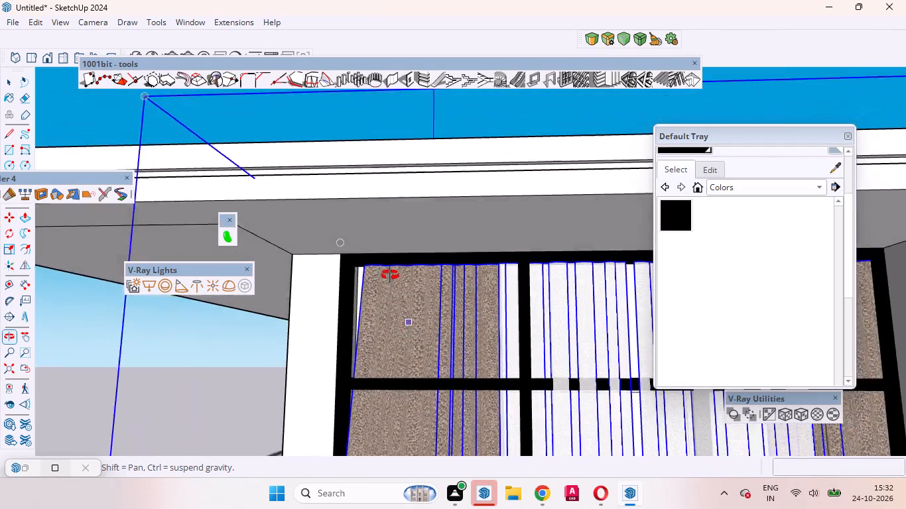
{"action": "middle_click_drag", "start_coordinate": [390, 275], "coordinate": [333, 257]}
{"action": "scroll", "coordinate": [411, 294], "scroll_direction": "up", "scroll_amount": 4}
{"action": "left_click", "coordinate": [360, 284]}
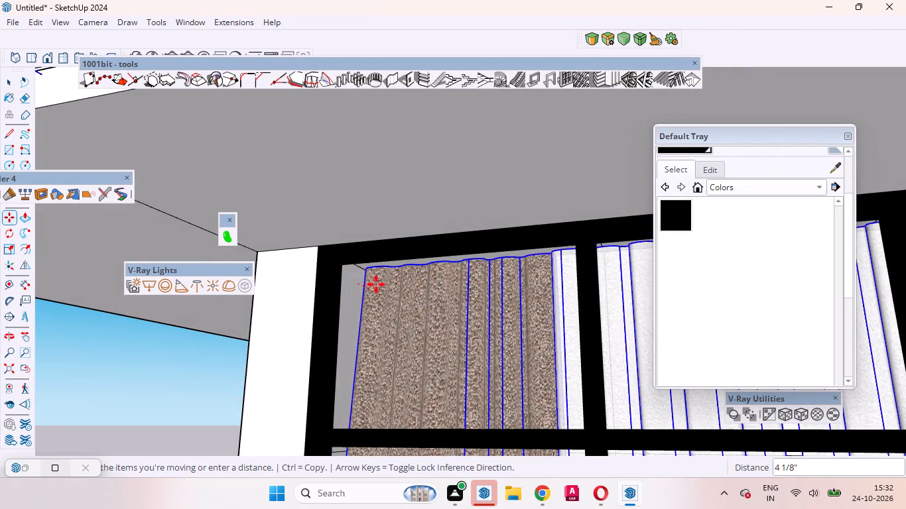
{"action": "left_click", "coordinate": [381, 286]}
{"action": "left_click", "coordinate": [402, 291]}
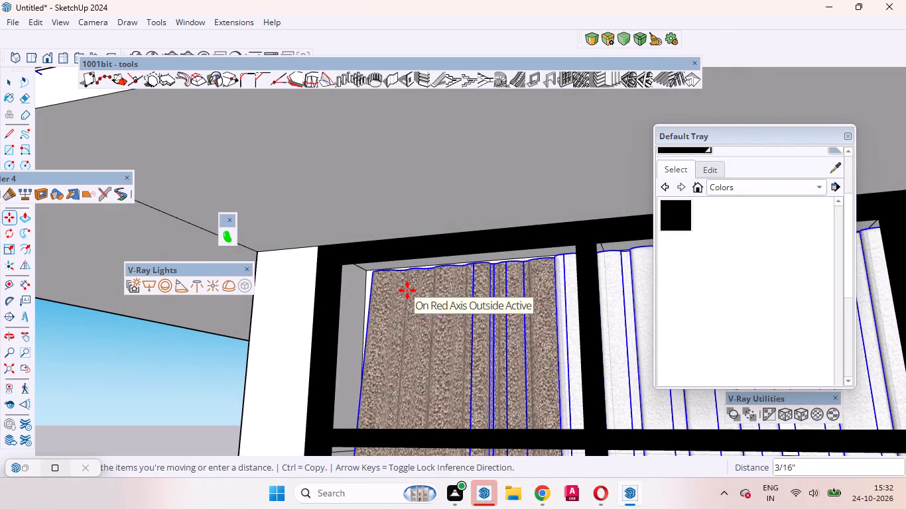
{"action": "left_click", "coordinate": [407, 290]}
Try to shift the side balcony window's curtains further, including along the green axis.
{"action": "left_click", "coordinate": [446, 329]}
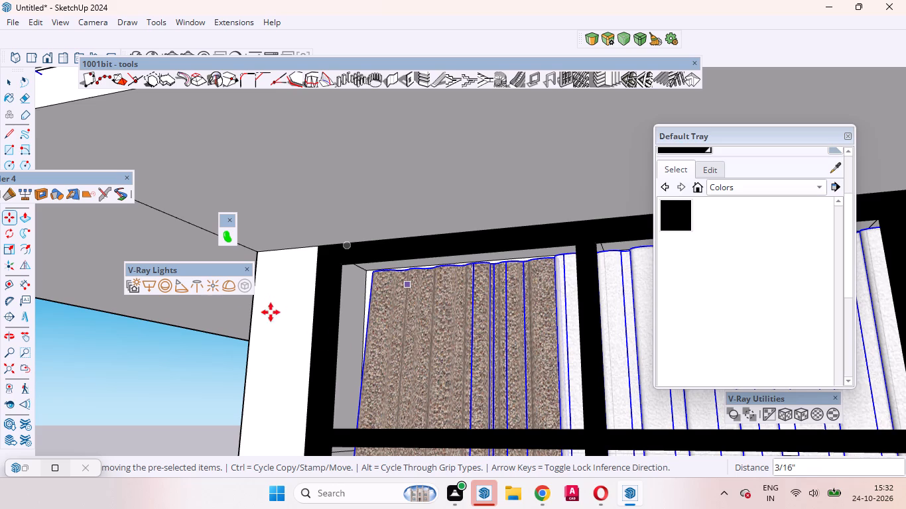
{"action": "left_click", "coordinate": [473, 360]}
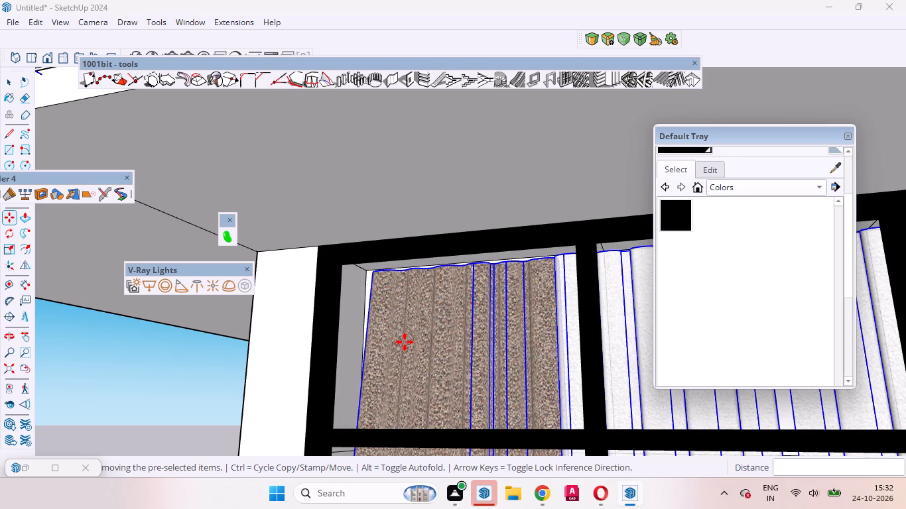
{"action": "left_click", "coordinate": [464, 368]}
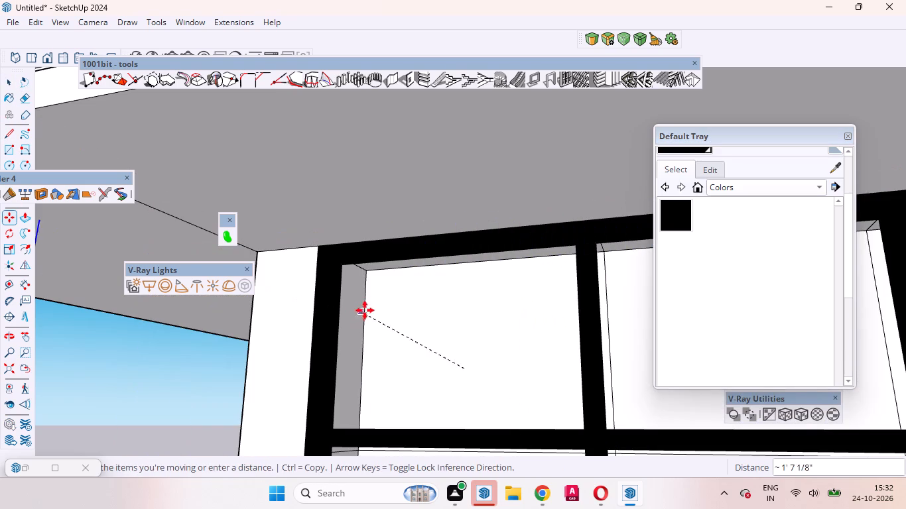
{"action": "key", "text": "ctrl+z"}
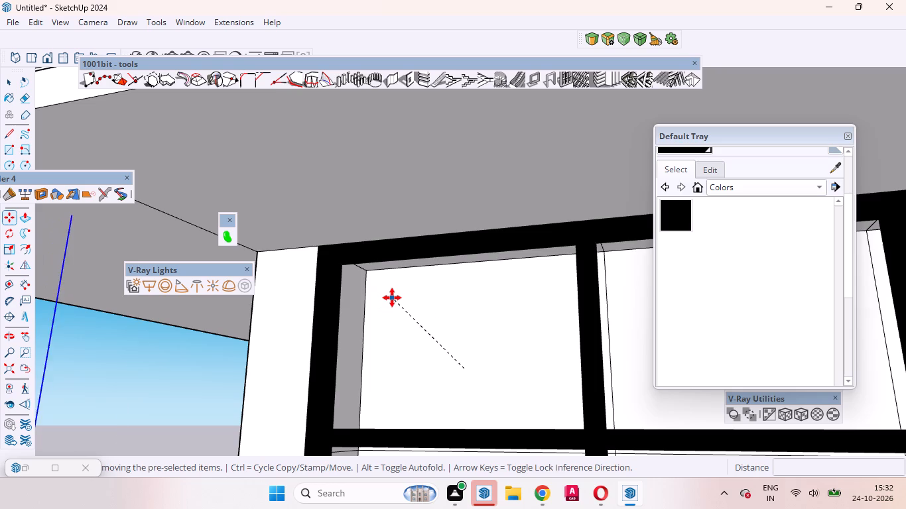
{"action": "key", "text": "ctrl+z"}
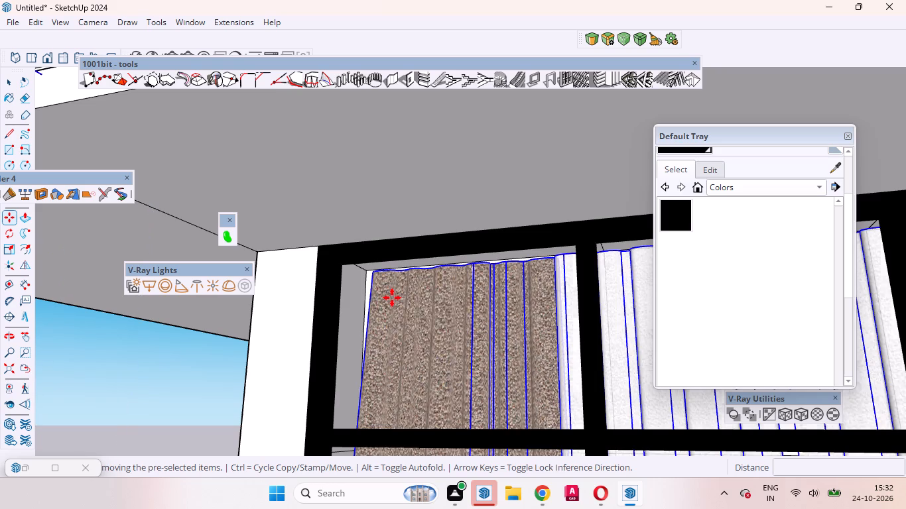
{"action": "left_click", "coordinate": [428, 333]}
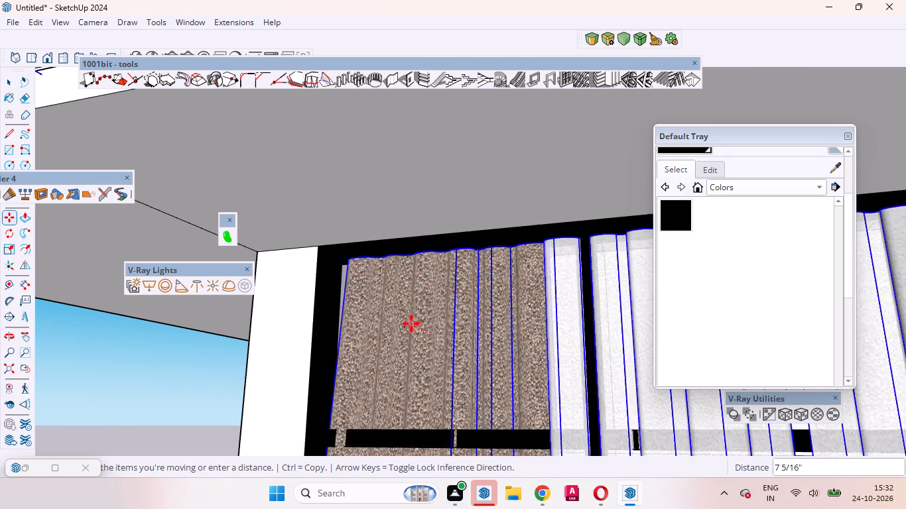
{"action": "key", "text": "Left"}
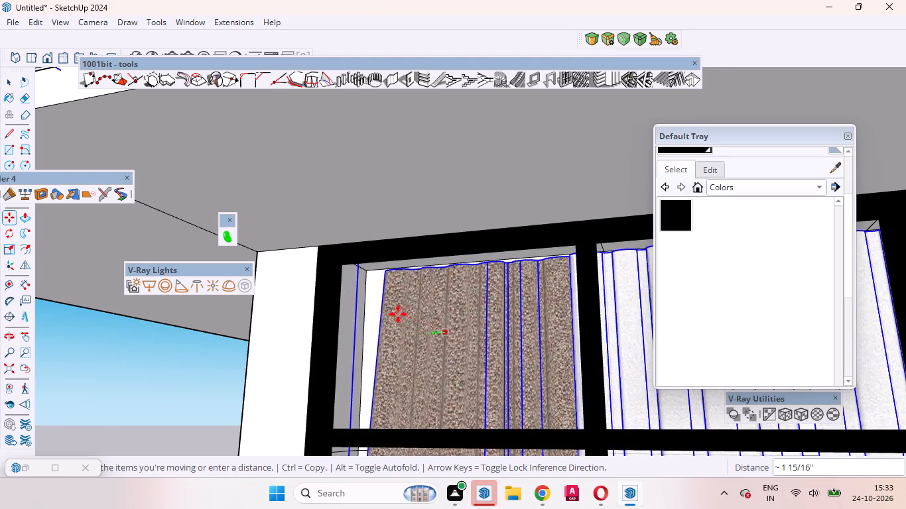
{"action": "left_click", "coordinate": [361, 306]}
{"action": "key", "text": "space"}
Examine how the new curtains fit behind the side balcony window's frame, from a distance and close up.
{"action": "scroll", "coordinate": [332, 349], "scroll_direction": "down", "scroll_amount": 6}
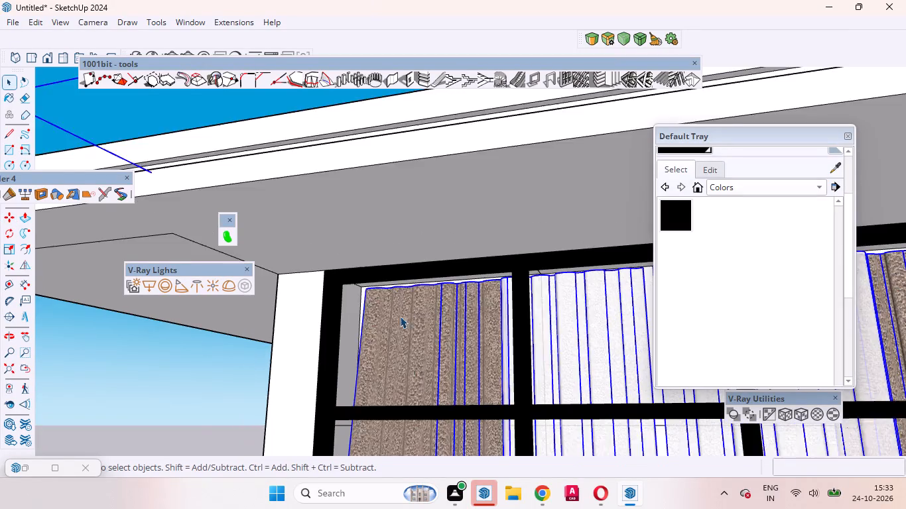
{"action": "scroll", "coordinate": [400, 316], "scroll_direction": "down", "scroll_amount": 14}
{"action": "scroll", "coordinate": [533, 281], "scroll_direction": "down", "scroll_amount": 1}
{"action": "middle_click_drag", "start_coordinate": [533, 284], "coordinate": [639, 336]}
{"action": "middle_click", "coordinate": [639, 336]}
{"action": "left_click", "coordinate": [387, 223]}
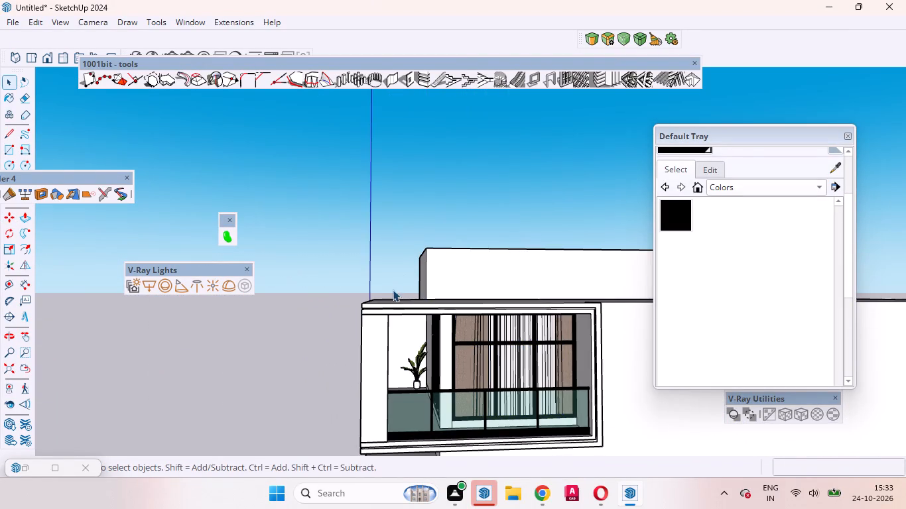
{"action": "scroll", "coordinate": [511, 412], "scroll_direction": "up", "scroll_amount": 16}
{"action": "middle_click_drag", "start_coordinate": [563, 311], "coordinate": [590, 251]}
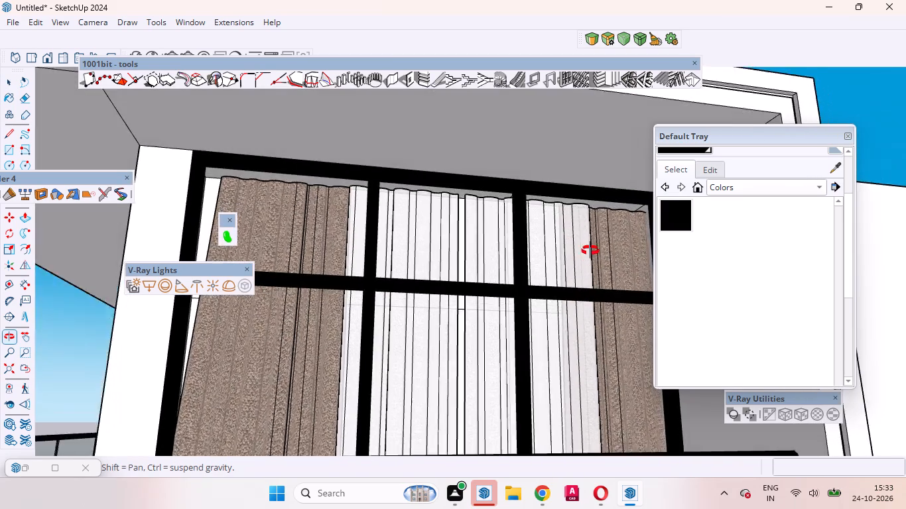
{"action": "middle_click_drag", "start_coordinate": [590, 251], "coordinate": [507, 345]}
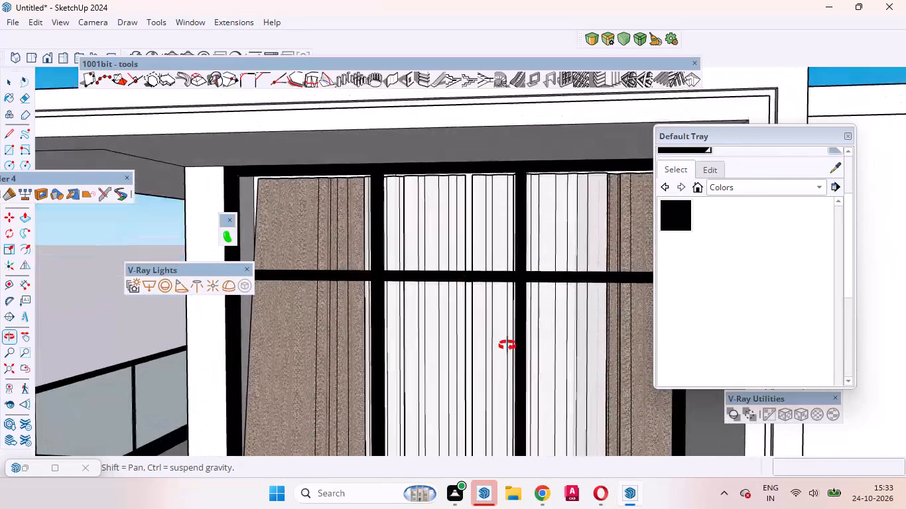
{"action": "middle_click_drag", "start_coordinate": [507, 345], "coordinate": [511, 351]}
{"action": "scroll", "coordinate": [525, 326], "scroll_direction": "down", "scroll_amount": 14}
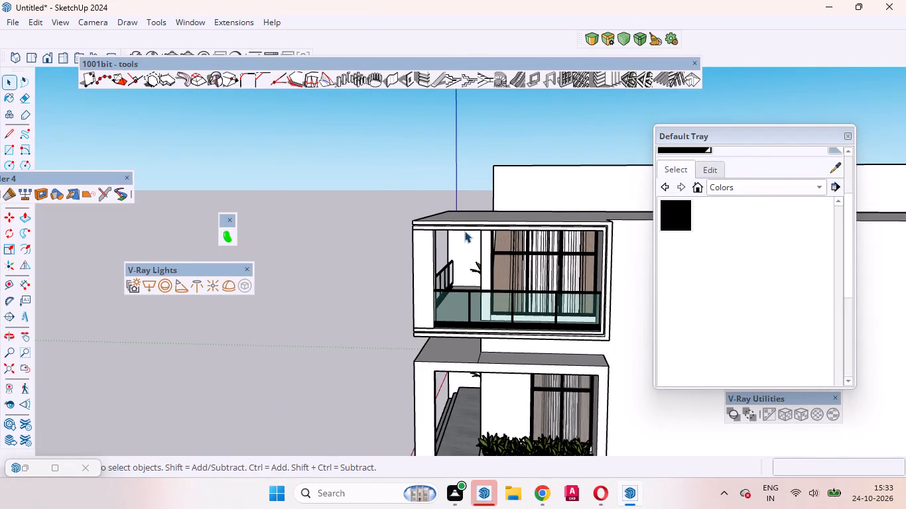
Examine the curtains' fit along the top and bottom of the front balcony window's frame.
{"action": "middle_click_drag", "start_coordinate": [464, 237], "coordinate": [807, 198]}
{"action": "scroll", "coordinate": [573, 212], "scroll_direction": "up", "scroll_amount": 5}
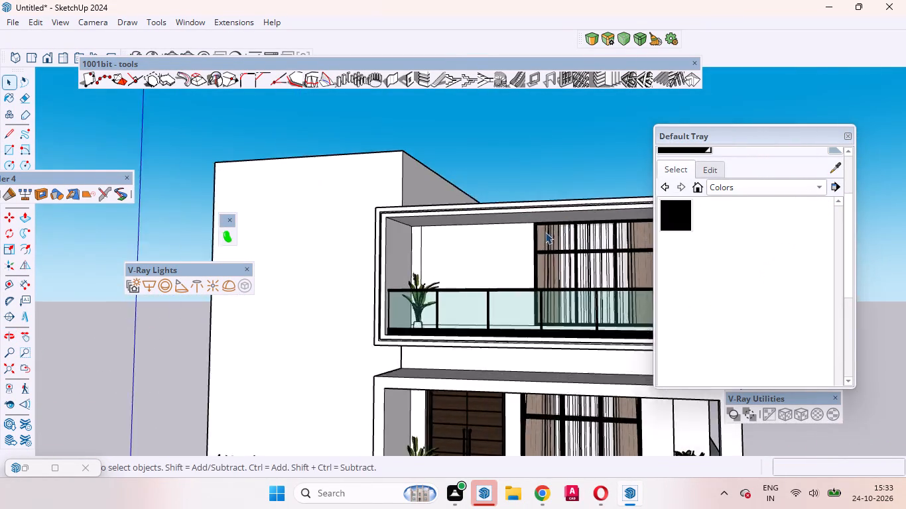
{"action": "scroll", "coordinate": [545, 232], "scroll_direction": "up", "scroll_amount": 4}
{"action": "scroll", "coordinate": [350, 284], "scroll_direction": "down", "scroll_amount": 9}
{"action": "scroll", "coordinate": [493, 284], "scroll_direction": "up", "scroll_amount": 8}
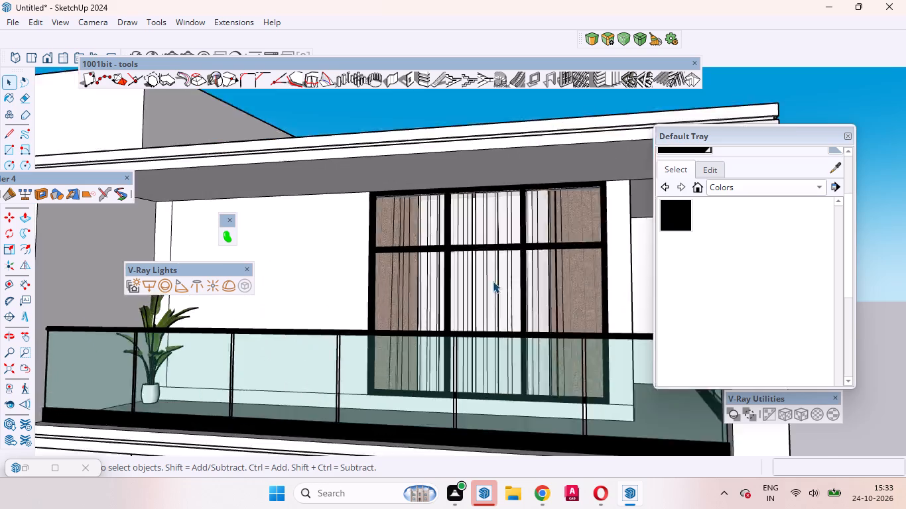
{"action": "scroll", "coordinate": [493, 281], "scroll_direction": "up", "scroll_amount": 2}
{"action": "scroll", "coordinate": [454, 201], "scroll_direction": "up", "scroll_amount": 9}
{"action": "middle_click_drag", "start_coordinate": [374, 188], "coordinate": [419, 59]}
{"action": "middle_click_drag", "start_coordinate": [428, 150], "coordinate": [401, 346]}
{"action": "scroll", "coordinate": [525, 221], "scroll_direction": "down", "scroll_amount": 9}
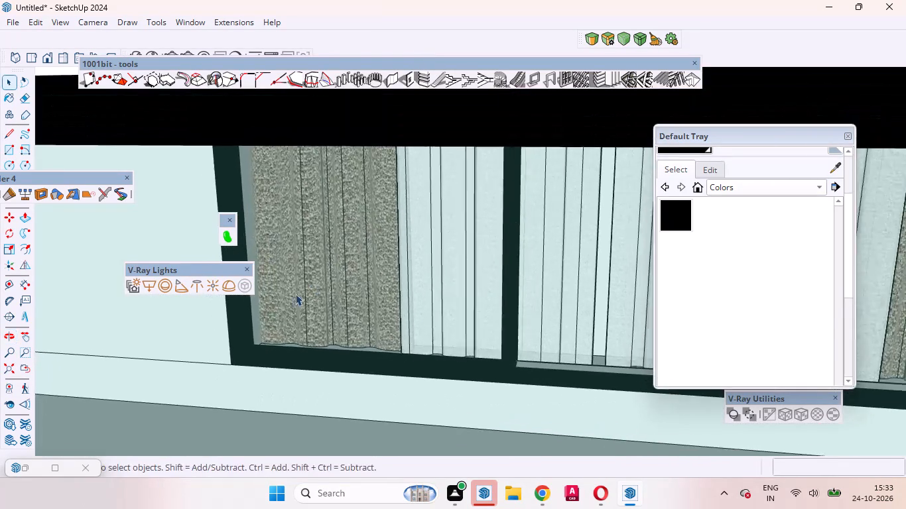
{"action": "scroll", "coordinate": [295, 294], "scroll_direction": "down", "scroll_amount": 20}
{"action": "scroll", "coordinate": [295, 294], "scroll_direction": "down", "scroll_amount": 7}
{"action": "scroll", "coordinate": [358, 445], "scroll_direction": "down", "scroll_amount": 6}
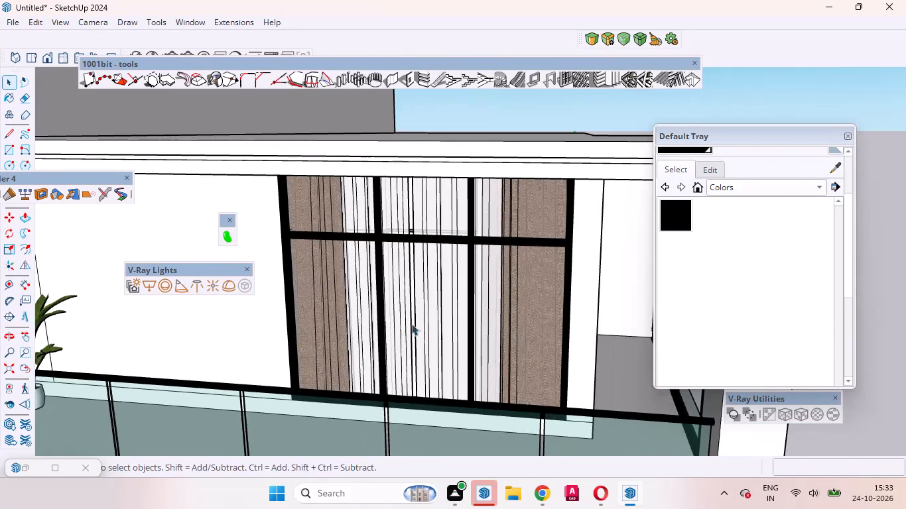
{"action": "scroll", "coordinate": [417, 223], "scroll_direction": "up", "scroll_amount": 4}
{"action": "scroll", "coordinate": [416, 207], "scroll_direction": "down", "scroll_amount": 4}
Paint the underside faces of the front balcony window frame's top rail black in the first two bays.
{"action": "middle_click_drag", "start_coordinate": [405, 244], "coordinate": [432, 149]}
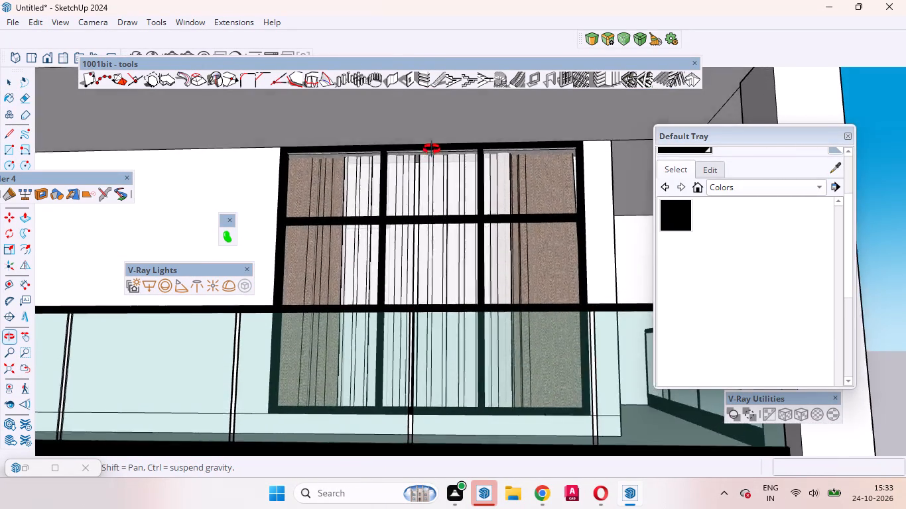
{"action": "middle_click_drag", "start_coordinate": [432, 149], "coordinate": [440, 118]}
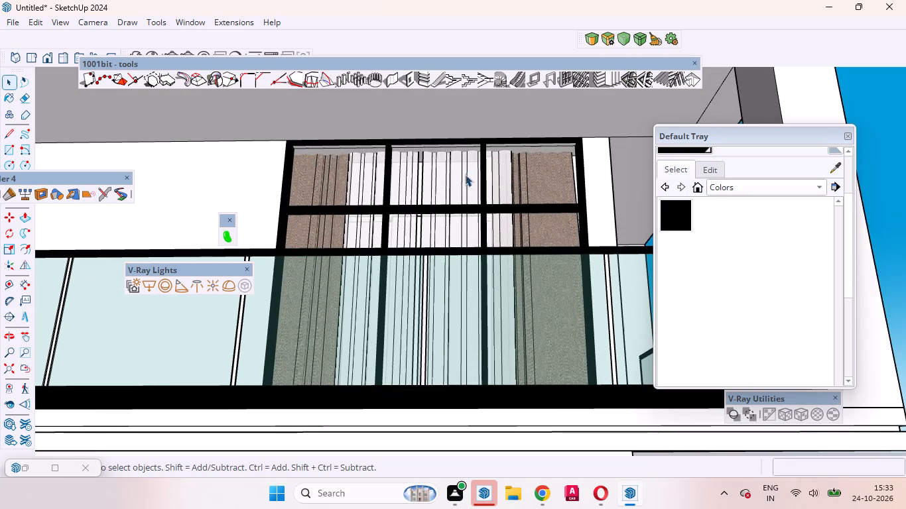
{"action": "scroll", "coordinate": [354, 127], "scroll_direction": "up", "scroll_amount": 14}
{"action": "middle_click_drag", "start_coordinate": [423, 180], "coordinate": [430, 145]}
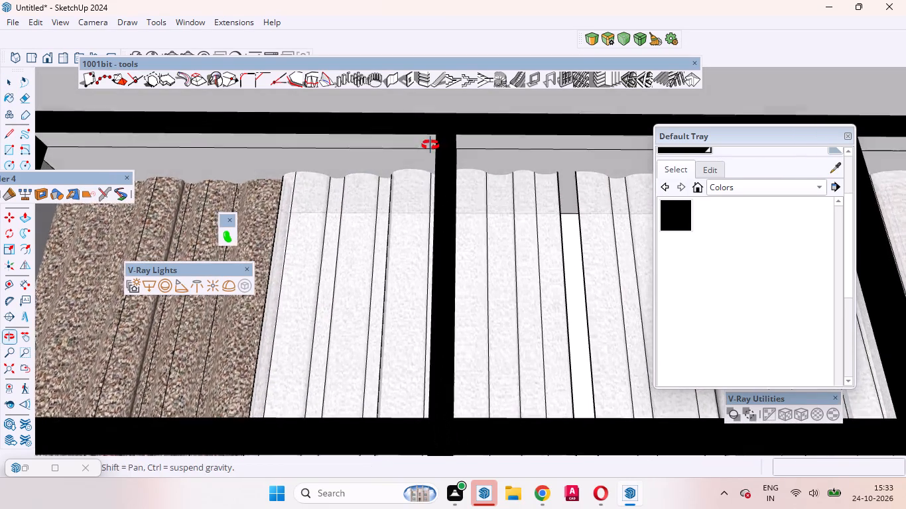
{"action": "middle_click_drag", "start_coordinate": [430, 145], "coordinate": [431, 141]}
{"action": "scroll", "coordinate": [430, 142], "scroll_direction": "up", "scroll_amount": 4}
{"action": "left_click", "coordinate": [423, 135]}
{"action": "double_click", "coordinate": [423, 139]}
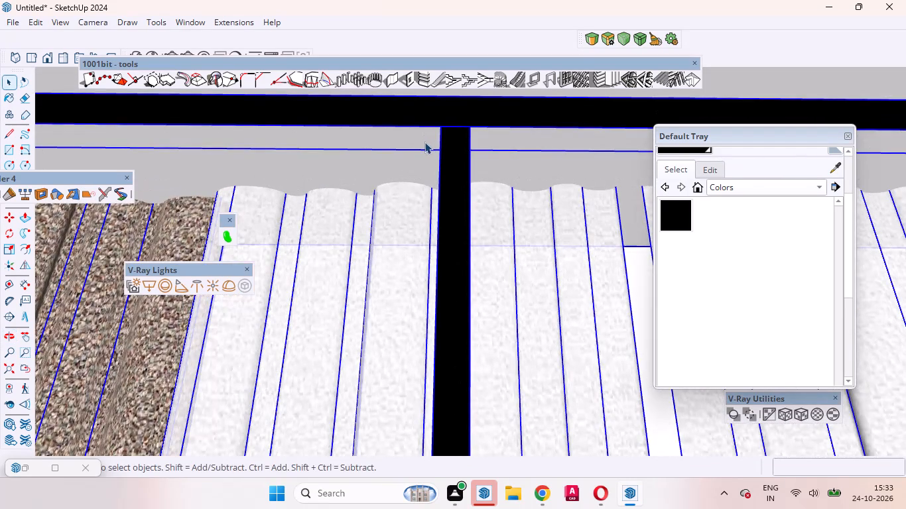
{"action": "left_click", "coordinate": [425, 140]}
{"action": "left_click", "coordinate": [420, 142]}
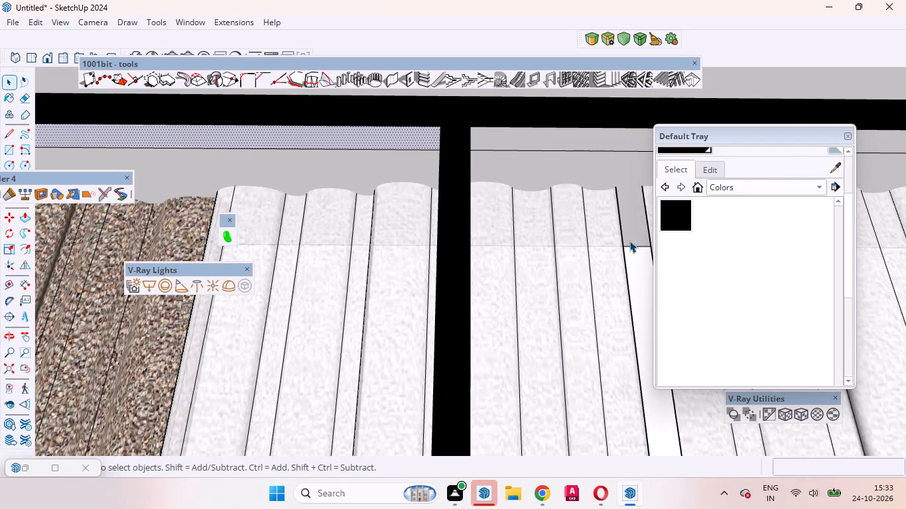
{"action": "left_click", "coordinate": [682, 221]}
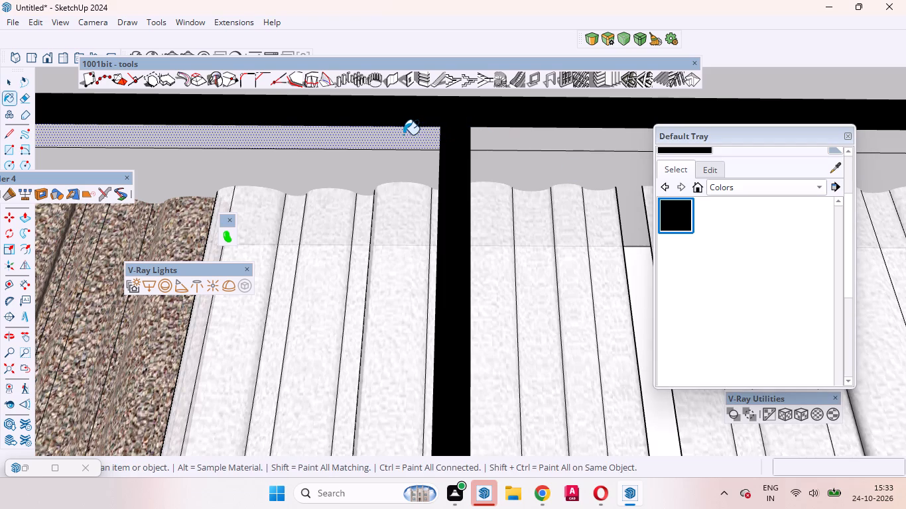
{"action": "left_click", "coordinate": [403, 135]}
{"action": "left_click", "coordinate": [523, 144]}
Paint the top rail's underside black in the remaining bay beside the corner, and finish editing the group.
{"action": "scroll", "coordinate": [205, 229], "scroll_direction": "down", "scroll_amount": 4}
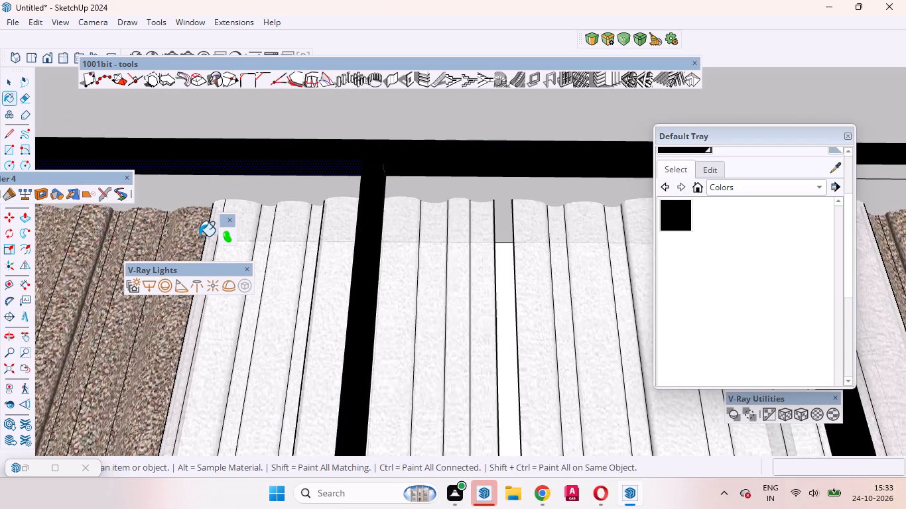
{"action": "scroll", "coordinate": [199, 236], "scroll_direction": "down", "scroll_amount": 6}
{"action": "scroll", "coordinate": [352, 279], "scroll_direction": "down", "scroll_amount": 3}
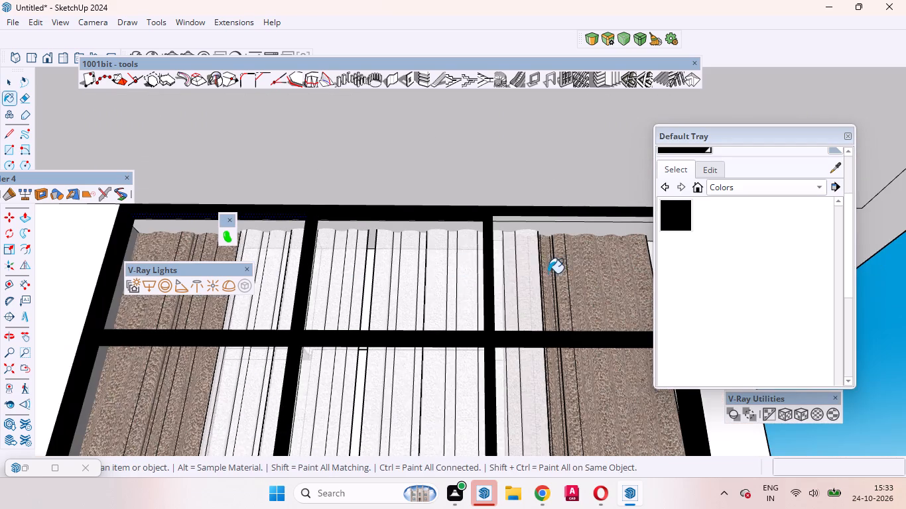
{"action": "scroll", "coordinate": [548, 273], "scroll_direction": "up", "scroll_amount": 11}
{"action": "left_click", "coordinate": [526, 156]}
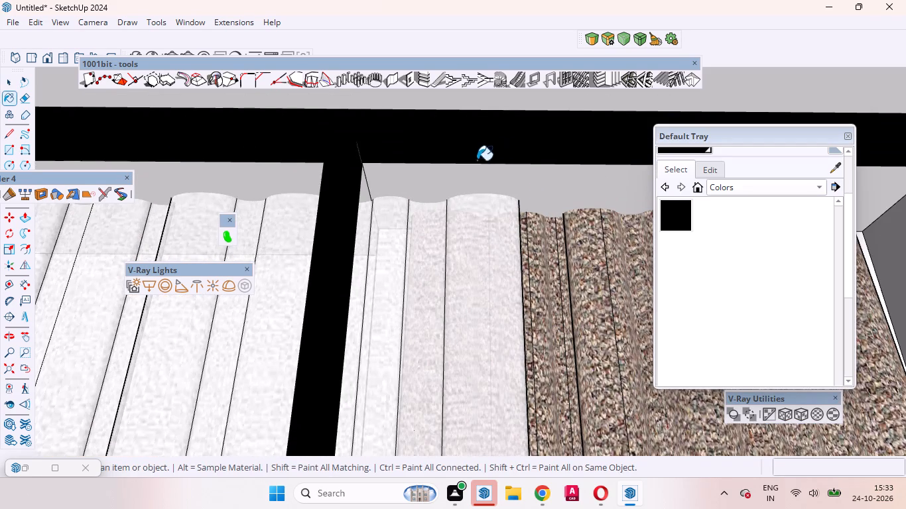
{"action": "middle_click_drag", "start_coordinate": [480, 188], "coordinate": [532, 315]}
{"action": "scroll", "coordinate": [475, 416], "scroll_direction": "up", "scroll_amount": 1}
{"action": "scroll", "coordinate": [448, 280], "scroll_direction": "down", "scroll_amount": 20}
{"action": "scroll", "coordinate": [448, 280], "scroll_direction": "down", "scroll_amount": 1}
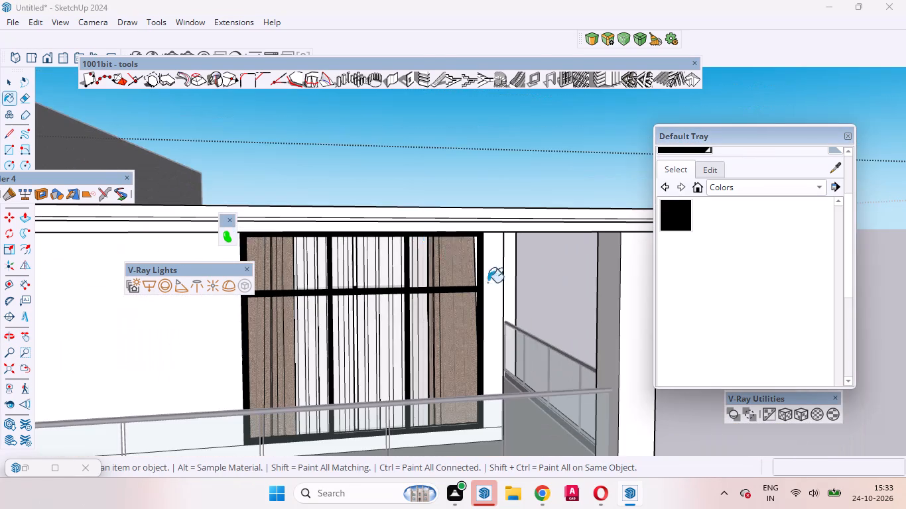
{"action": "key", "text": "space"}
{"action": "scroll", "coordinate": [515, 280], "scroll_direction": "down", "scroll_amount": 5}
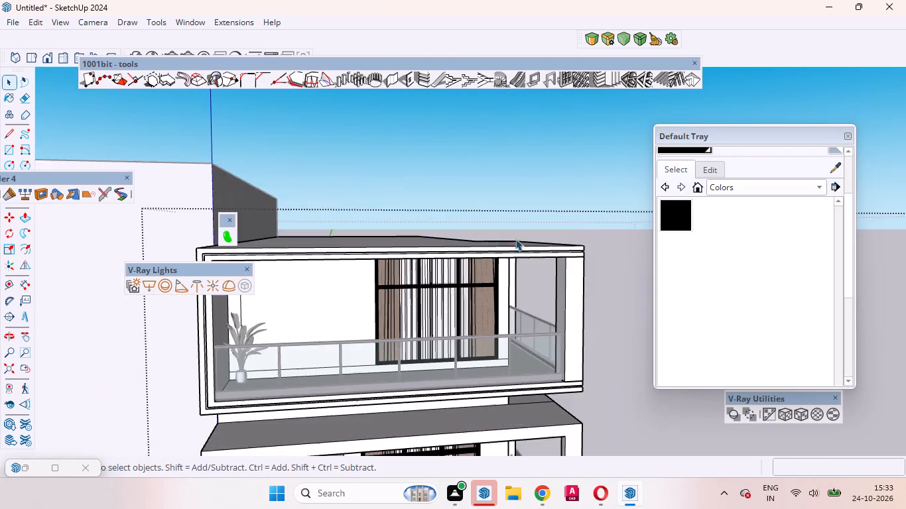
{"action": "scroll", "coordinate": [515, 239], "scroll_direction": "down", "scroll_amount": 4}
{"action": "left_click", "coordinate": [581, 263]}
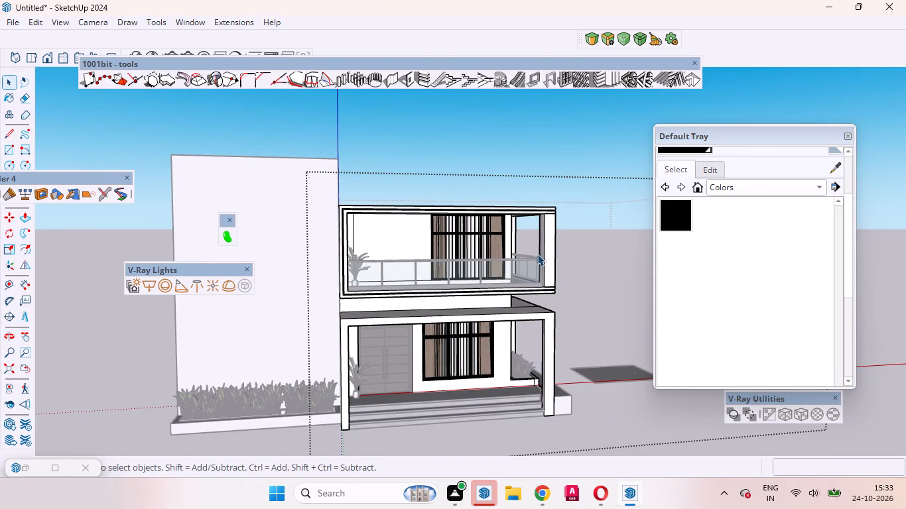
{"action": "double_click", "coordinate": [564, 203]}
{"action": "left_click", "coordinate": [586, 248]}
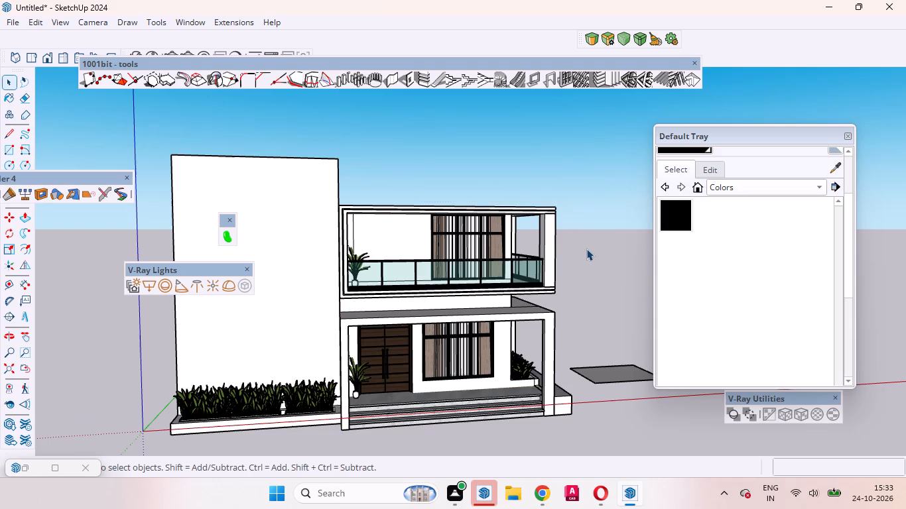
{"action": "left_click", "coordinate": [586, 249]}
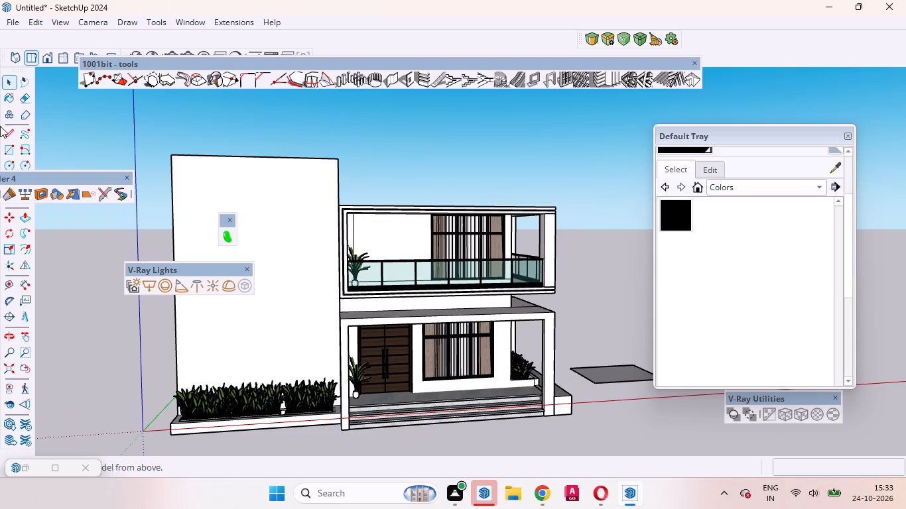
Examine the upper balcony's corner column, railings and slab edge from the front, the side and below.
{"action": "scroll", "coordinate": [487, 307], "scroll_direction": "up", "scroll_amount": 4}
{"action": "middle_click_drag", "start_coordinate": [488, 320], "coordinate": [472, 308]}
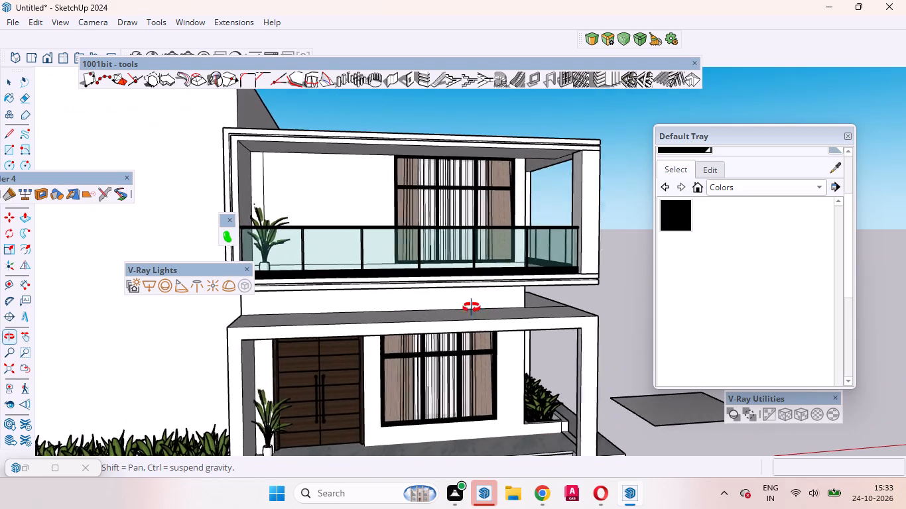
{"action": "middle_click_drag", "start_coordinate": [472, 308], "coordinate": [170, 366]}
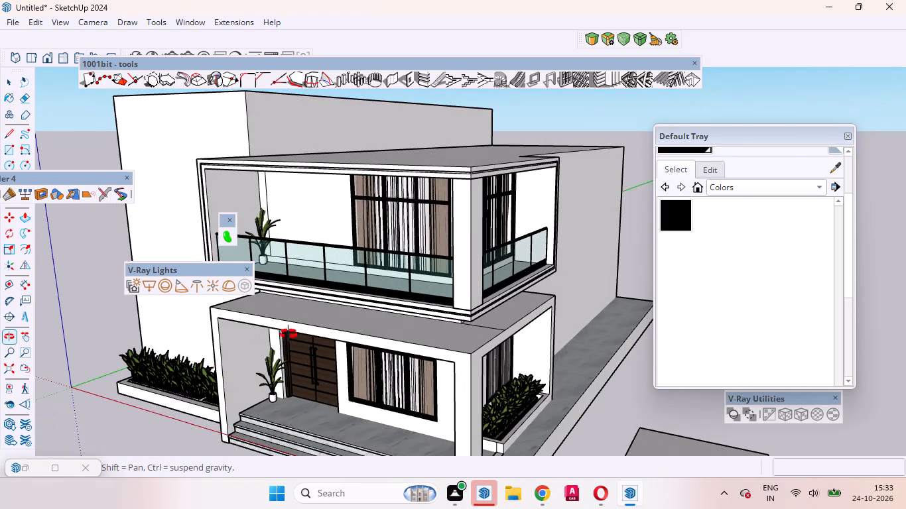
{"action": "scroll", "coordinate": [431, 319], "scroll_direction": "up", "scroll_amount": 4}
{"action": "scroll", "coordinate": [413, 234], "scroll_direction": "up", "scroll_amount": 8}
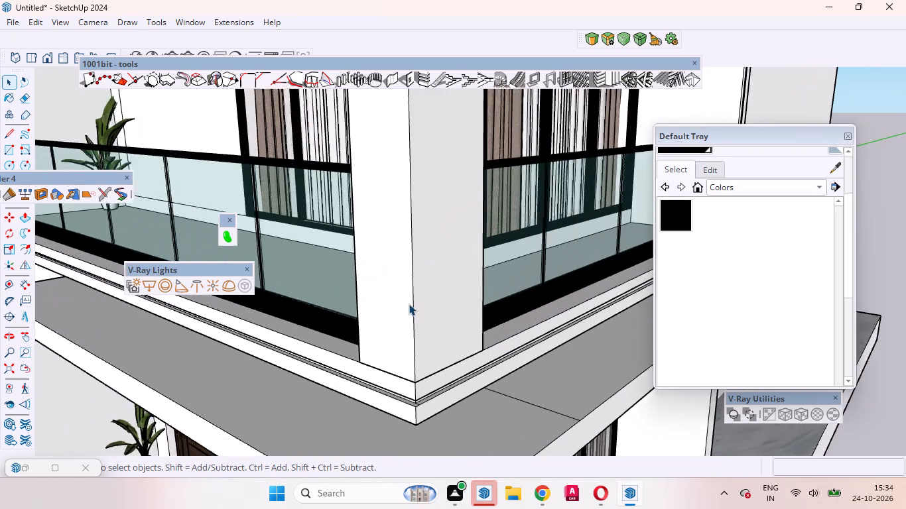
{"action": "scroll", "coordinate": [409, 304], "scroll_direction": "up", "scroll_amount": 6}
{"action": "middle_click_drag", "start_coordinate": [406, 416], "coordinate": [397, 264]}
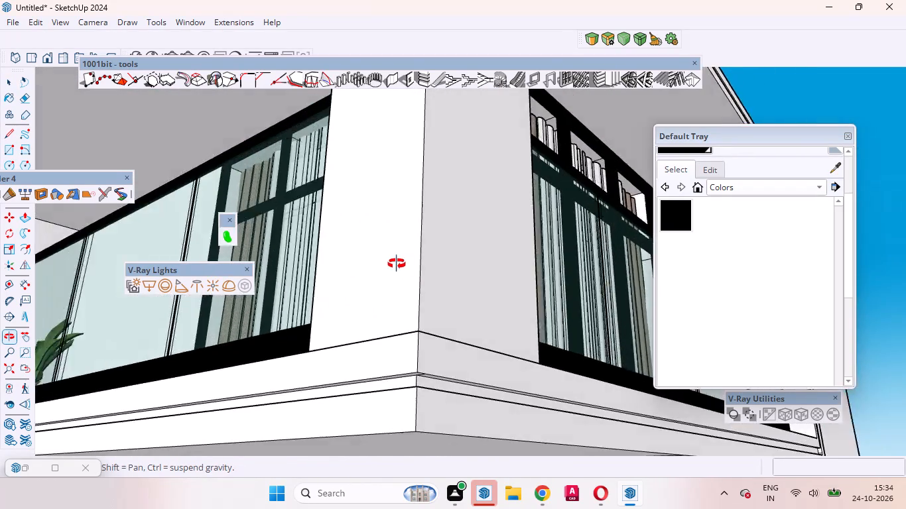
{"action": "middle_click_drag", "start_coordinate": [397, 264], "coordinate": [342, 390]}
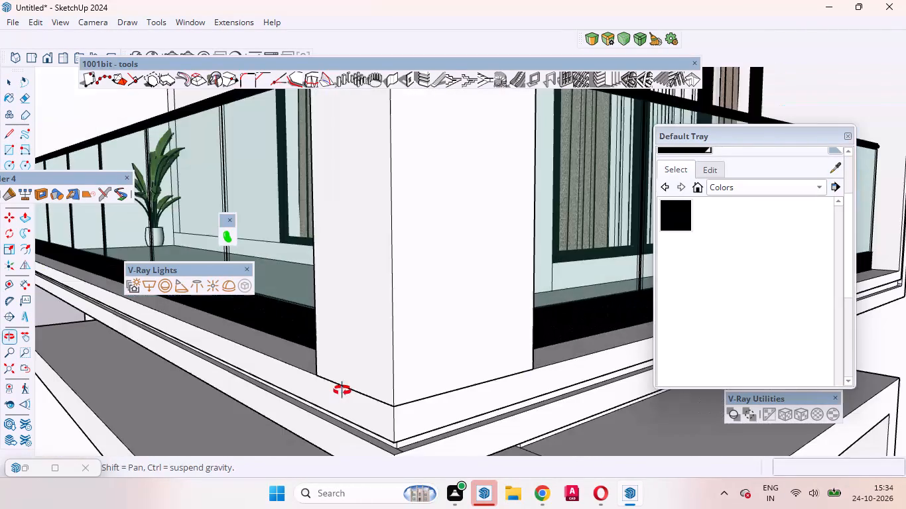
{"action": "middle_click_drag", "start_coordinate": [342, 390], "coordinate": [210, 425]}
{"action": "scroll", "coordinate": [237, 386], "scroll_direction": "up", "scroll_amount": 1}
{"action": "middle_click_drag", "start_coordinate": [409, 353], "coordinate": [388, 451]}
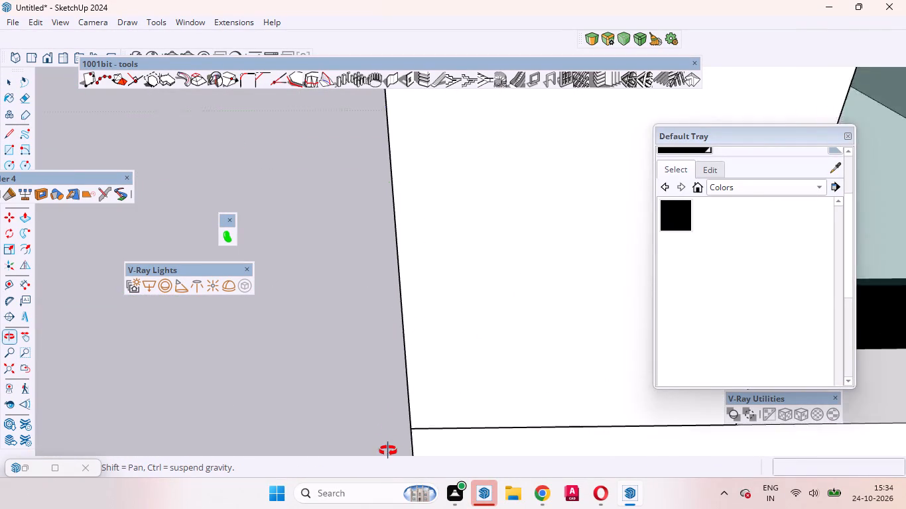
{"action": "middle_click_drag", "start_coordinate": [388, 451], "coordinate": [514, 371]}
{"action": "scroll", "coordinate": [340, 351], "scroll_direction": "down", "scroll_amount": 10}
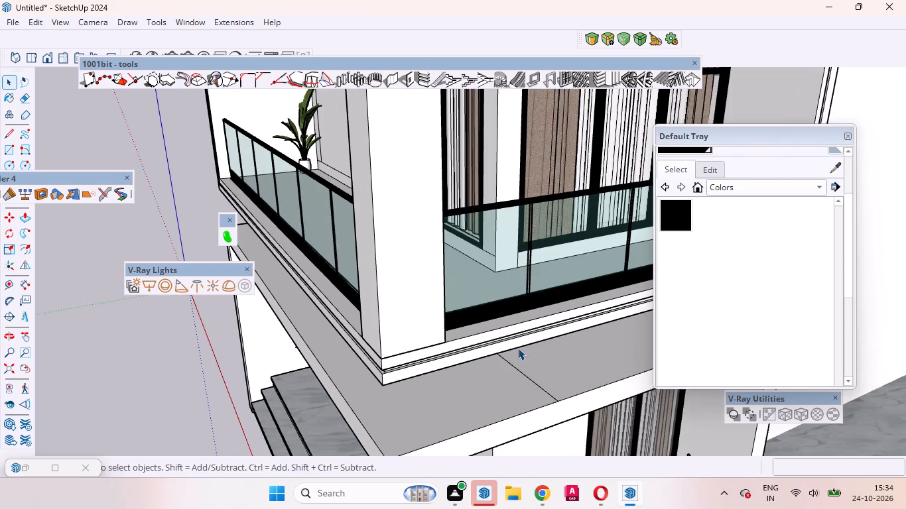
{"action": "middle_click_drag", "start_coordinate": [519, 348], "coordinate": [310, 317]}
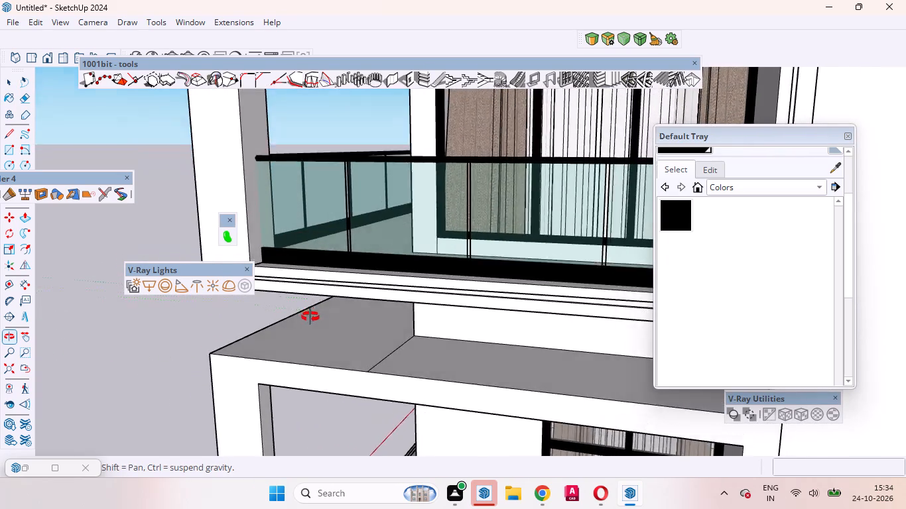
{"action": "middle_click_drag", "start_coordinate": [310, 317], "coordinate": [489, 306]}
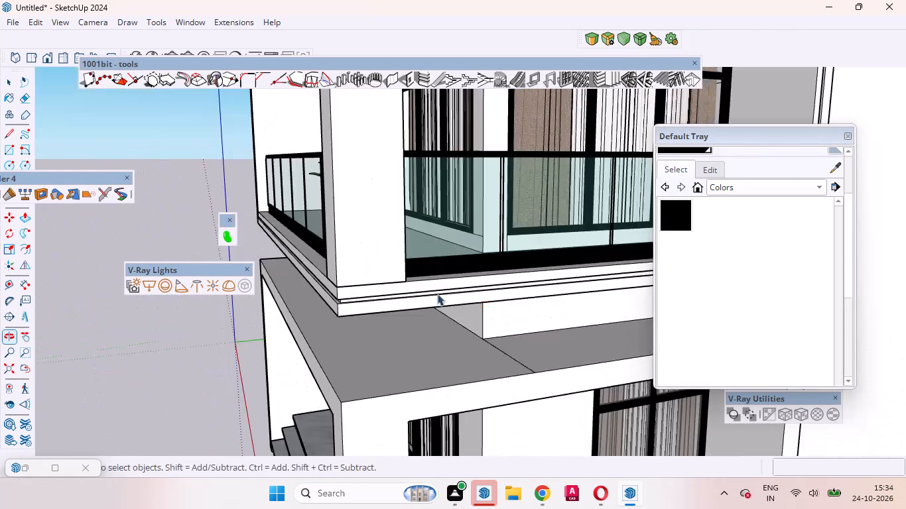
Examine the recessed groove around the balcony slab's corner, close up and from a distance.
{"action": "scroll", "coordinate": [318, 306], "scroll_direction": "up", "scroll_amount": 18}
{"action": "middle_click_drag", "start_coordinate": [383, 302], "coordinate": [394, 300]}
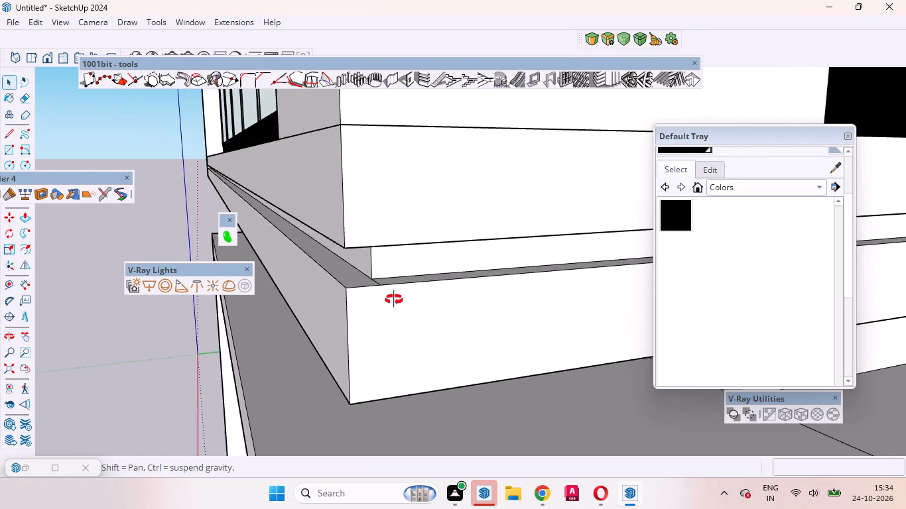
{"action": "middle_click_drag", "start_coordinate": [394, 300], "coordinate": [399, 214]}
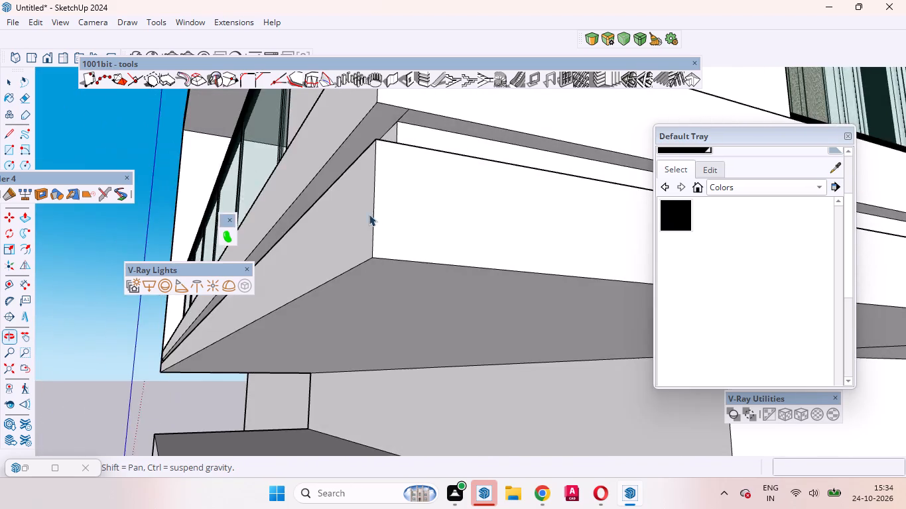
{"action": "middle_click_drag", "start_coordinate": [348, 231], "coordinate": [340, 292]}
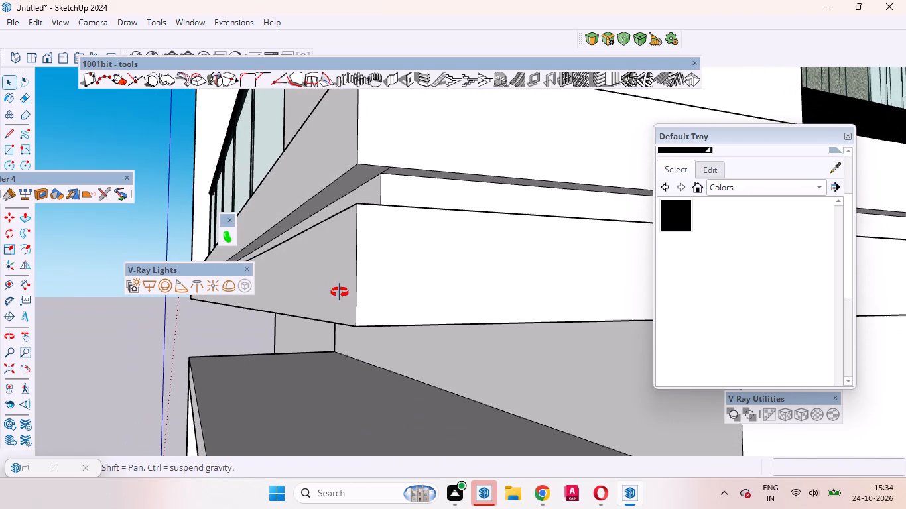
{"action": "middle_click_drag", "start_coordinate": [340, 292], "coordinate": [404, 450]}
{"action": "middle_click", "coordinate": [404, 450]}
{"action": "scroll", "coordinate": [404, 450], "scroll_direction": "up", "scroll_amount": 4}
{"action": "middle_click", "coordinate": [384, 508]}
{"action": "middle_click", "coordinate": [364, 508]}
{"action": "middle_click", "coordinate": [345, 508]}
{"action": "scroll", "coordinate": [343, 508], "scroll_direction": "down", "scroll_amount": 3}
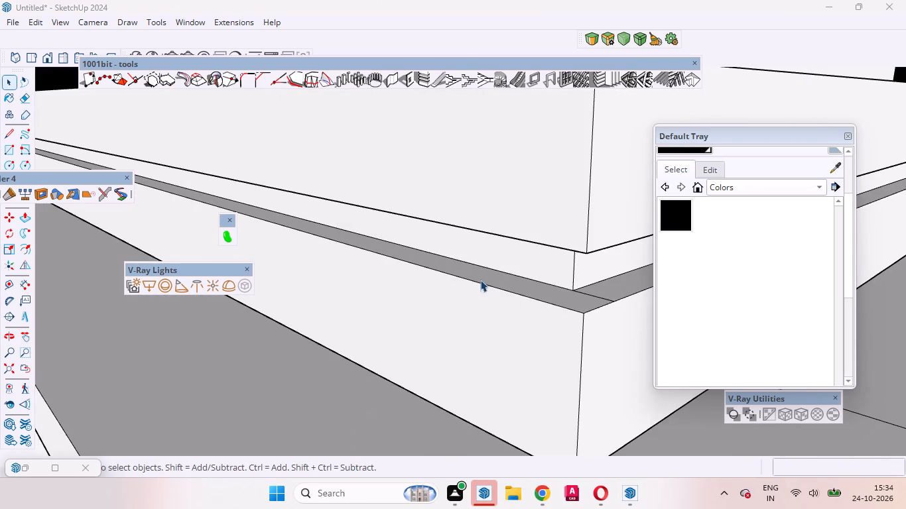
{"action": "scroll", "coordinate": [480, 280], "scroll_direction": "down", "scroll_amount": 17}
{"action": "scroll", "coordinate": [439, 324], "scroll_direction": "up", "scroll_amount": 1}
{"action": "scroll", "coordinate": [439, 324], "scroll_direction": "down", "scroll_amount": 15}
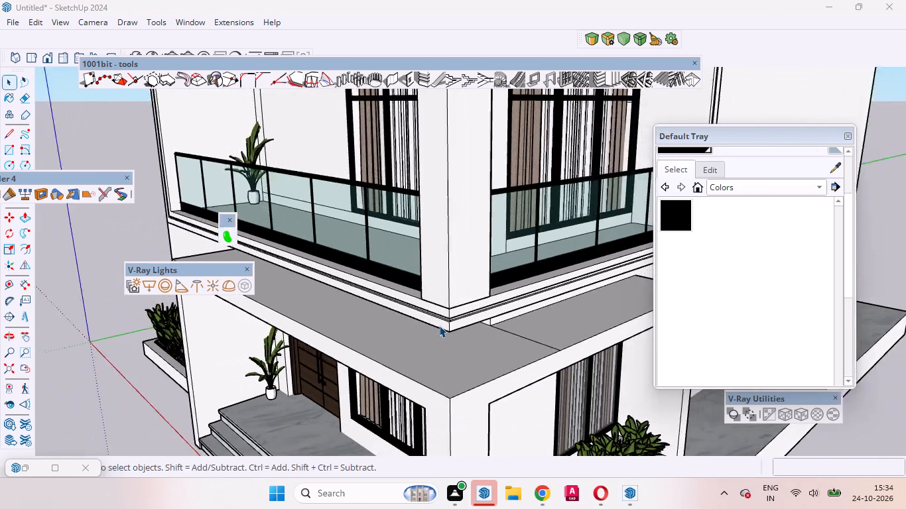
{"action": "scroll", "coordinate": [439, 325], "scroll_direction": "down", "scroll_amount": 7}
{"action": "scroll", "coordinate": [421, 380], "scroll_direction": "up", "scroll_amount": 13}
Delete the stray edge crossing the porch roof's top face beneath the side balcony, and finish editing the group.
{"action": "middle_click_drag", "start_coordinate": [524, 298], "coordinate": [454, 339]}
{"action": "scroll", "coordinate": [454, 339], "scroll_direction": "up", "scroll_amount": 4}
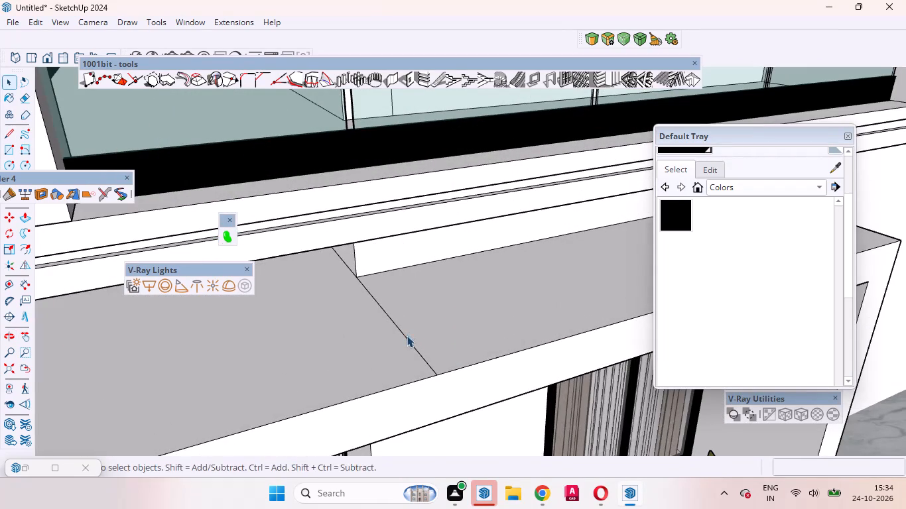
{"action": "left_click", "coordinate": [407, 337]}
{"action": "double_click", "coordinate": [413, 347]}
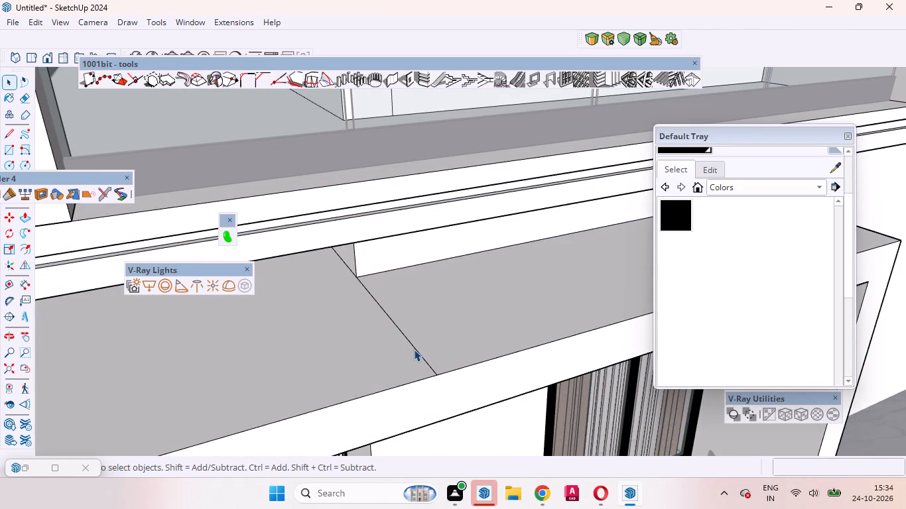
{"action": "left_click", "coordinate": [417, 352]}
{"action": "key", "text": "Delete"}
{"action": "scroll", "coordinate": [436, 347], "scroll_direction": "down", "scroll_amount": 19}
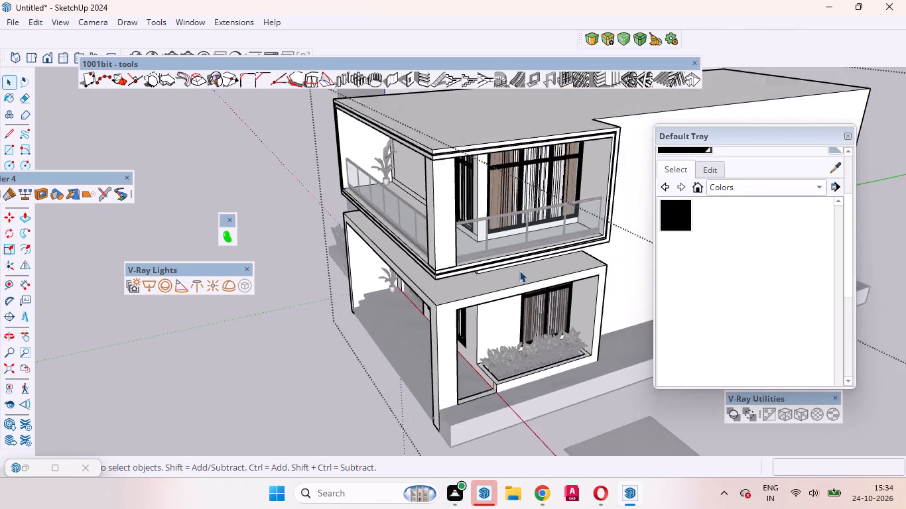
{"action": "middle_click_drag", "start_coordinate": [457, 292], "coordinate": [643, 223]}
{"action": "left_click", "coordinate": [386, 370]}
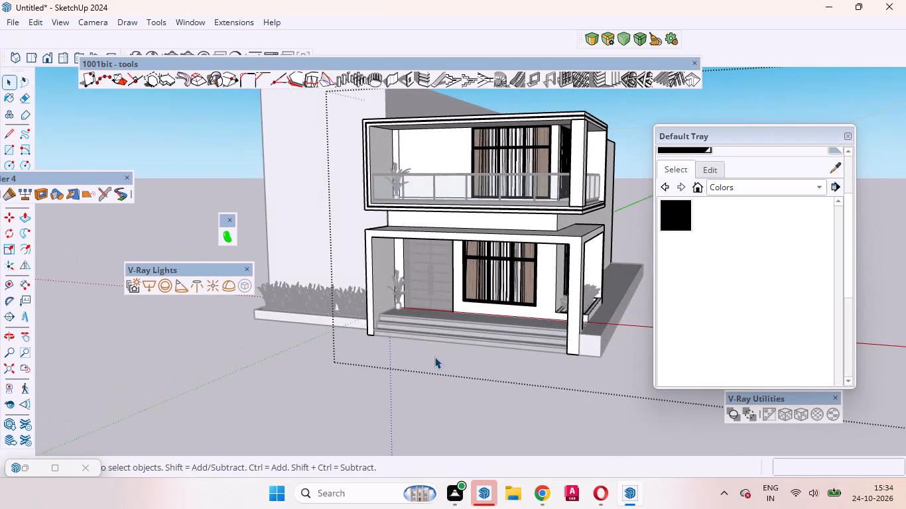
{"action": "left_click", "coordinate": [435, 357]}
Examine the entrance porch, double door and ground-floor front window with its curtains, close up and from a distance.
{"action": "scroll", "coordinate": [507, 308], "scroll_direction": "up", "scroll_amount": 5}
{"action": "middle_click_drag", "start_coordinate": [504, 342], "coordinate": [594, 467]}
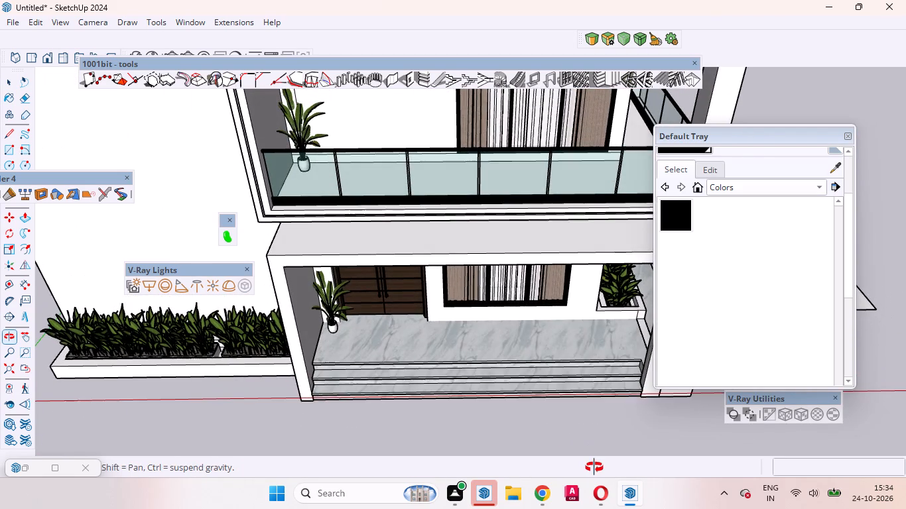
{"action": "scroll", "coordinate": [409, 290], "scroll_direction": "up", "scroll_amount": 1}
{"action": "scroll", "coordinate": [400, 345], "scroll_direction": "up", "scroll_amount": 5}
{"action": "scroll", "coordinate": [396, 315], "scroll_direction": "down", "scroll_amount": 5}
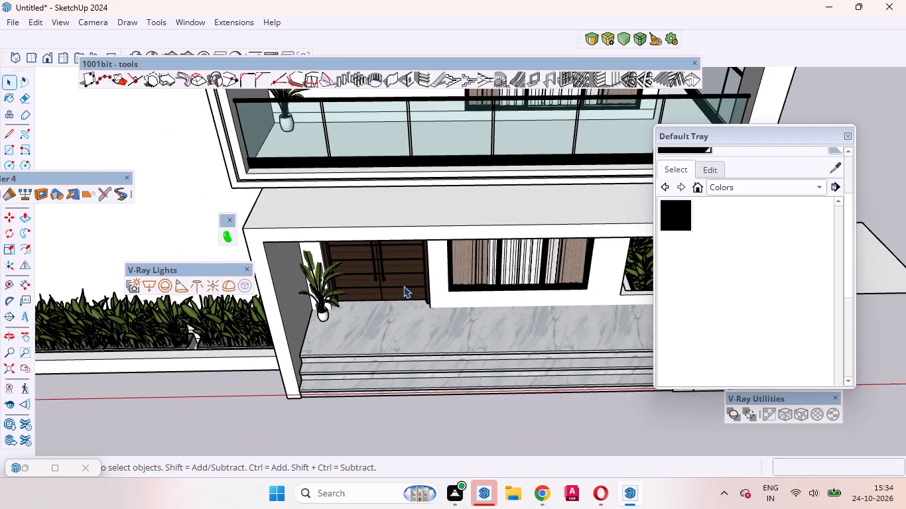
{"action": "scroll", "coordinate": [382, 331], "scroll_direction": "up", "scroll_amount": 1}
{"action": "middle_click_drag", "start_coordinate": [397, 331], "coordinate": [333, 268]}
{"action": "scroll", "coordinate": [369, 253], "scroll_direction": "up", "scroll_amount": 2}
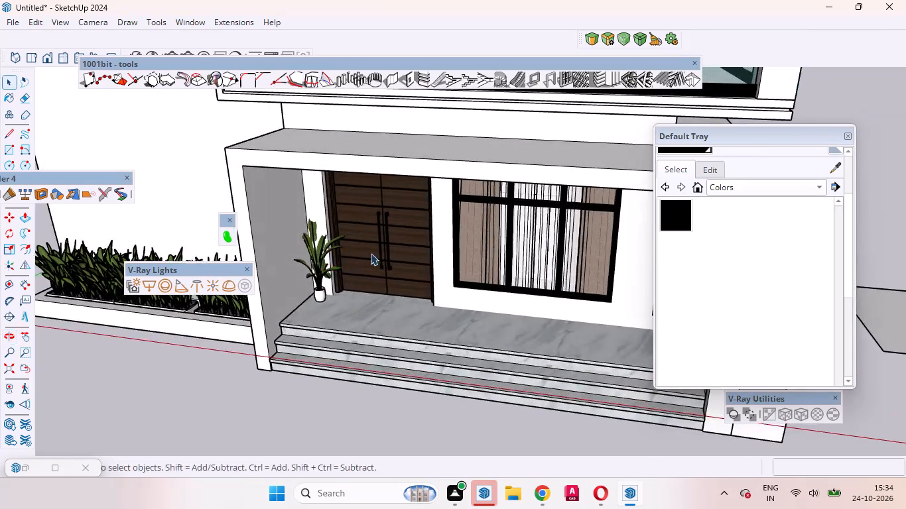
{"action": "scroll", "coordinate": [371, 253], "scroll_direction": "up", "scroll_amount": 11}
{"action": "middle_click_drag", "start_coordinate": [469, 355], "coordinate": [539, 368]}
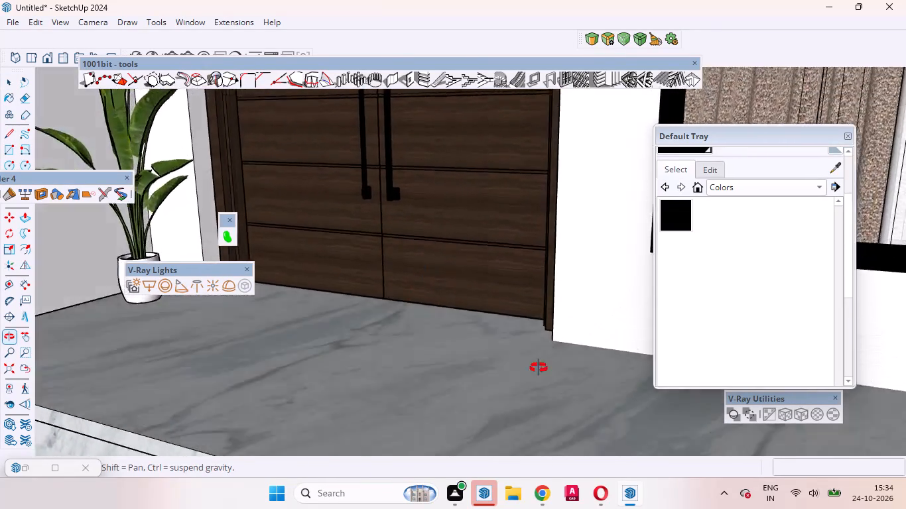
{"action": "middle_click_drag", "start_coordinate": [539, 368], "coordinate": [574, 367]}
{"action": "scroll", "coordinate": [574, 367], "scroll_direction": "up", "scroll_amount": 1}
{"action": "scroll", "coordinate": [417, 319], "scroll_direction": "down", "scroll_amount": 20}
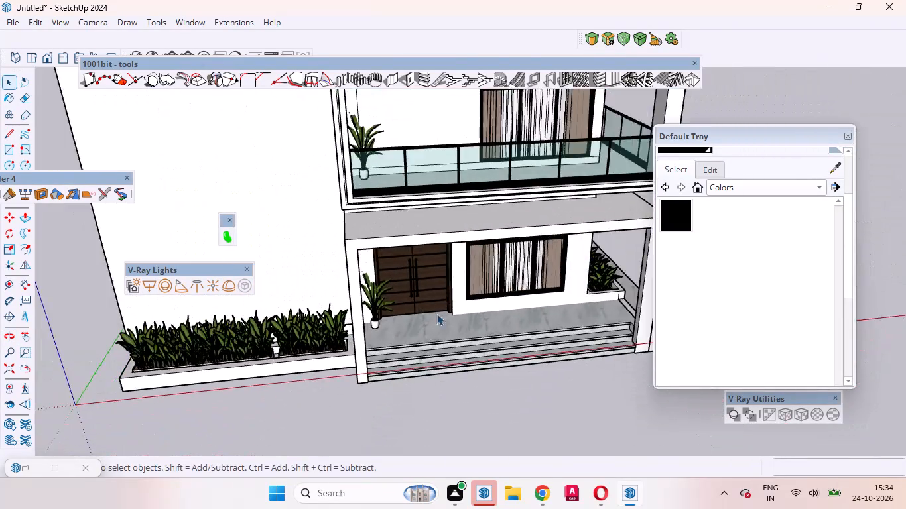
{"action": "middle_click_drag", "start_coordinate": [435, 322], "coordinate": [302, 355]}
{"action": "scroll", "coordinate": [339, 252], "scroll_direction": "down", "scroll_amount": 4}
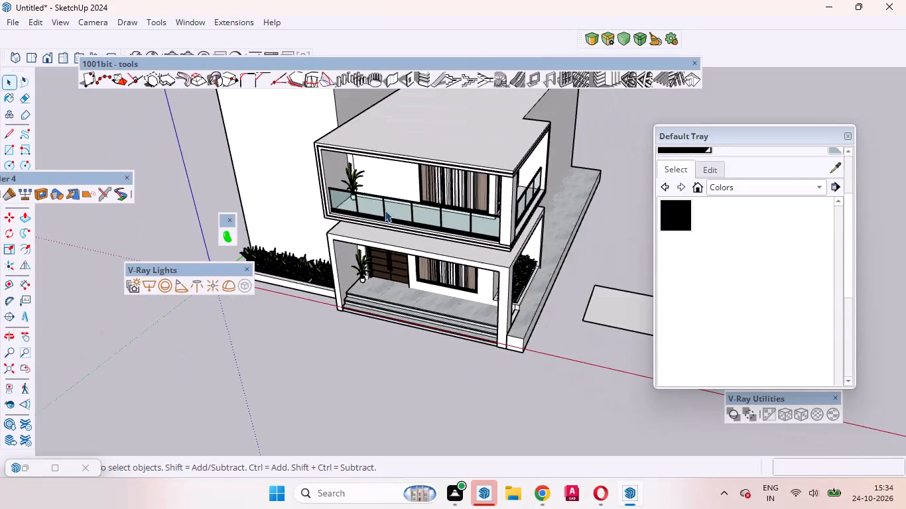
{"action": "scroll", "coordinate": [391, 201], "scroll_direction": "up", "scroll_amount": 5}
{"action": "middle_click_drag", "start_coordinate": [393, 209], "coordinate": [461, 154]}
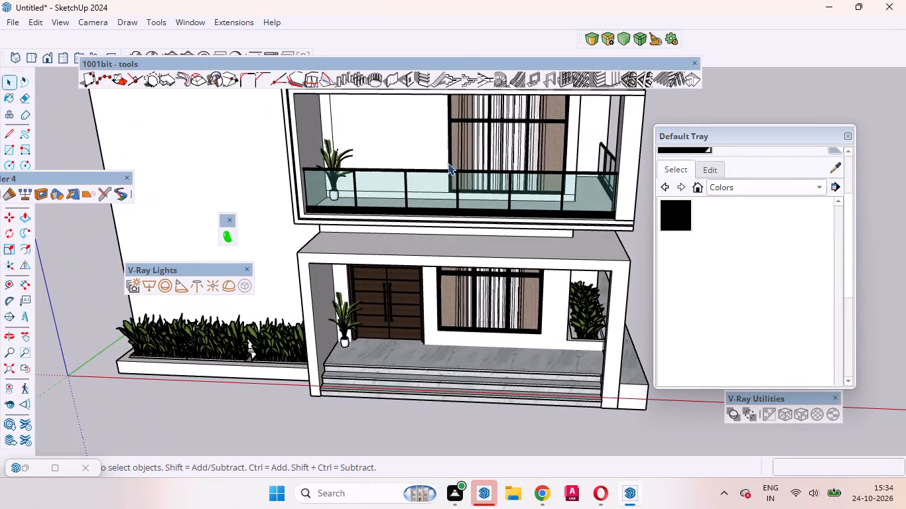
{"action": "scroll", "coordinate": [335, 248], "scroll_direction": "down", "scroll_amount": 4}
{"action": "scroll", "coordinate": [407, 286], "scroll_direction": "up", "scroll_amount": 13}
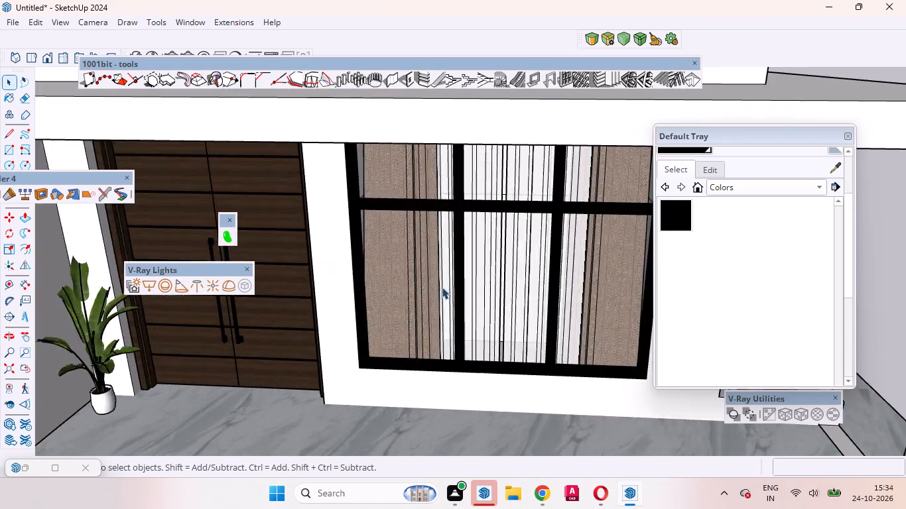
{"action": "scroll", "coordinate": [442, 287], "scroll_direction": "up", "scroll_amount": 4}
{"action": "middle_click_drag", "start_coordinate": [421, 297], "coordinate": [376, 311]}
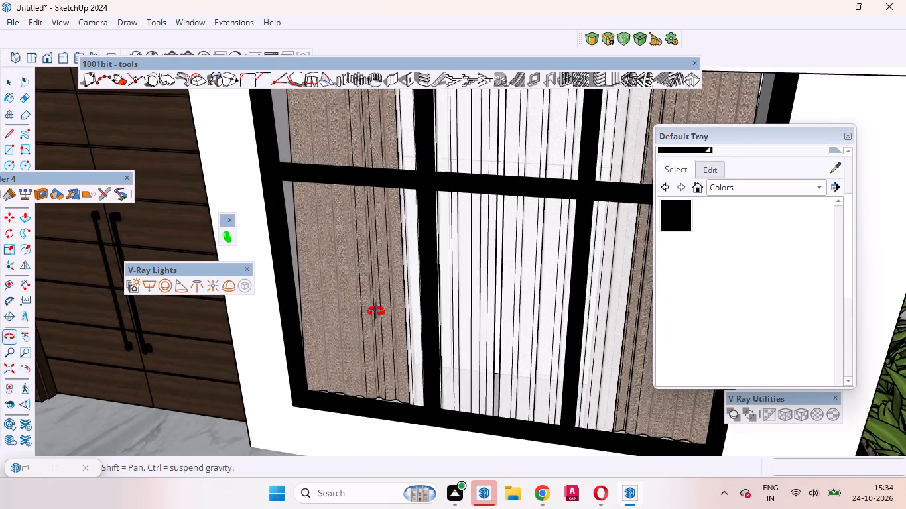
{"action": "middle_click_drag", "start_coordinate": [376, 311], "coordinate": [375, 292]}
{"action": "scroll", "coordinate": [376, 292], "scroll_direction": "down", "scroll_amount": 13}
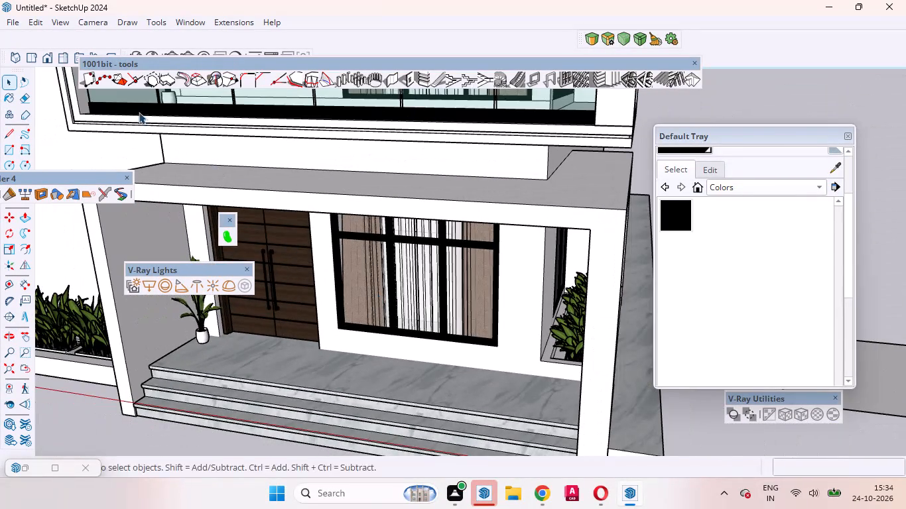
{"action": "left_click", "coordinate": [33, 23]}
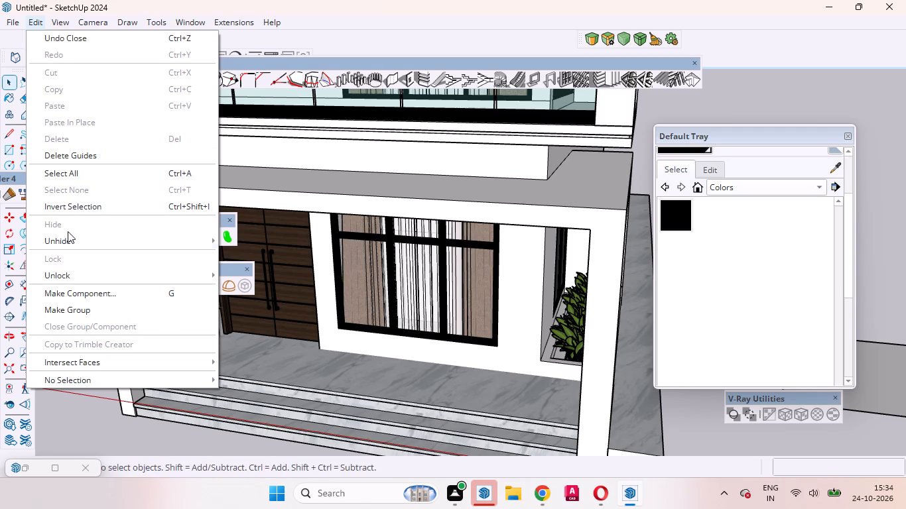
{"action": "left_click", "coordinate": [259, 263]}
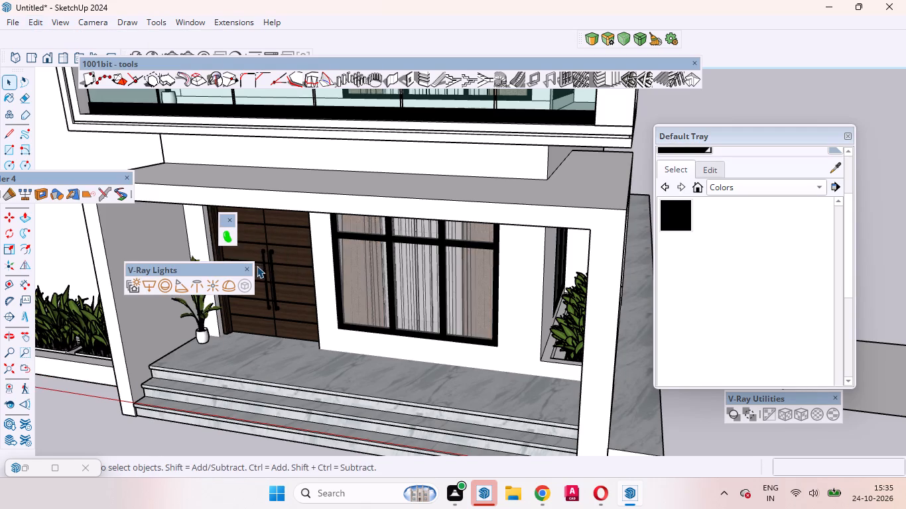
Examine the upper balcony from above and below, including its front window's frame and the tops of the curtains behind it.
{"action": "scroll", "coordinate": [259, 319], "scroll_direction": "down", "scroll_amount": 10}
{"action": "scroll", "coordinate": [370, 159], "scroll_direction": "up", "scroll_amount": 9}
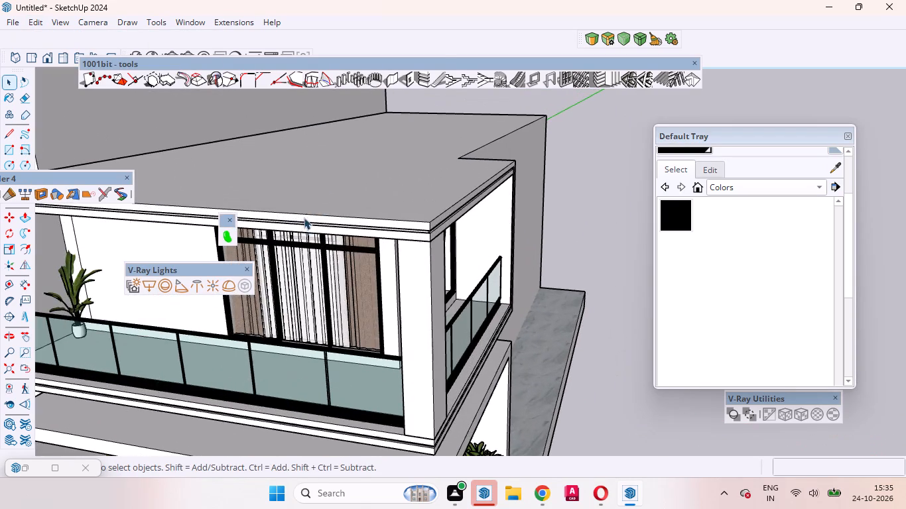
{"action": "scroll", "coordinate": [298, 256], "scroll_direction": "down", "scroll_amount": 4}
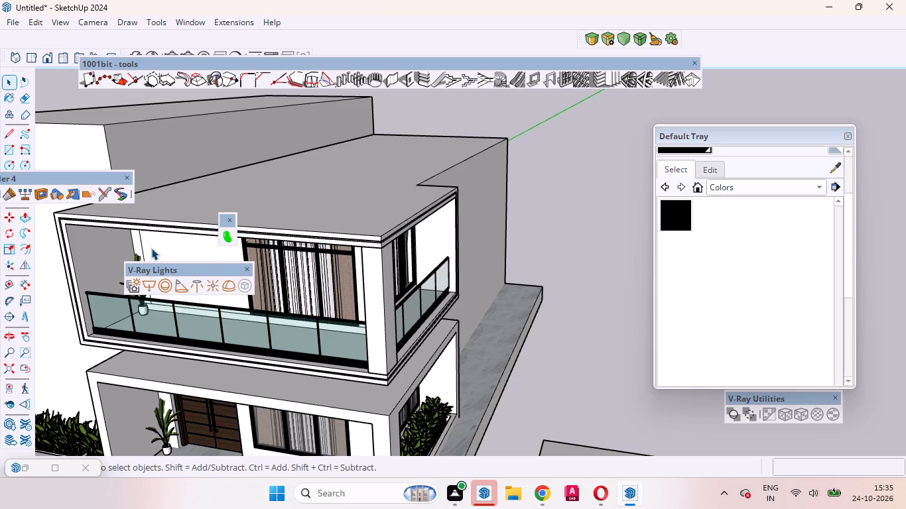
{"action": "scroll", "coordinate": [151, 248], "scroll_direction": "down", "scroll_amount": 5}
{"action": "scroll", "coordinate": [330, 298], "scroll_direction": "down", "scroll_amount": 6}
{"action": "scroll", "coordinate": [326, 288], "scroll_direction": "up", "scroll_amount": 6}
{"action": "middle_click_drag", "start_coordinate": [269, 321], "coordinate": [413, 341]}
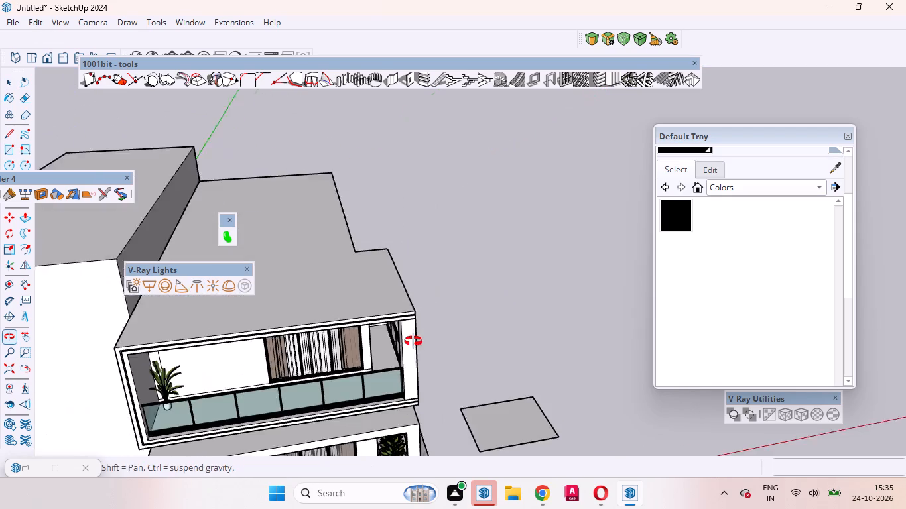
{"action": "middle_click_drag", "start_coordinate": [413, 341], "coordinate": [415, 341]}
{"action": "scroll", "coordinate": [413, 337], "scroll_direction": "up", "scroll_amount": 1}
{"action": "scroll", "coordinate": [398, 335], "scroll_direction": "down", "scroll_amount": 5}
{"action": "scroll", "coordinate": [344, 330], "scroll_direction": "up", "scroll_amount": 6}
{"action": "scroll", "coordinate": [293, 357], "scroll_direction": "up", "scroll_amount": 1}
{"action": "middle_click_drag", "start_coordinate": [293, 357], "coordinate": [322, 274]}
{"action": "scroll", "coordinate": [326, 254], "scroll_direction": "up", "scroll_amount": 9}
{"action": "middle_click_drag", "start_coordinate": [316, 287], "coordinate": [248, 231]}
{"action": "scroll", "coordinate": [450, 313], "scroll_direction": "down", "scroll_amount": 8}
{"action": "middle_click_drag", "start_coordinate": [430, 301], "coordinate": [377, 268]}
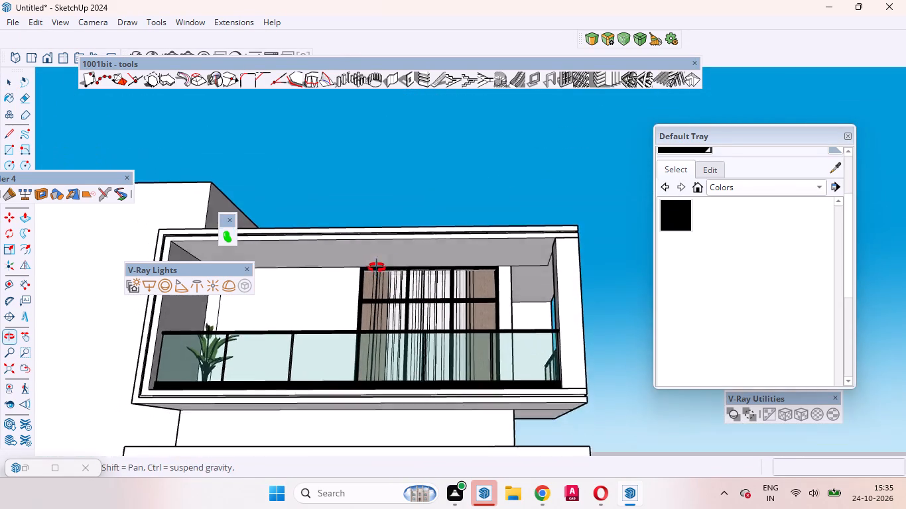
{"action": "middle_click_drag", "start_coordinate": [377, 268], "coordinate": [369, 260]}
{"action": "scroll", "coordinate": [369, 278], "scroll_direction": "up", "scroll_amount": 10}
{"action": "middle_click_drag", "start_coordinate": [370, 283], "coordinate": [285, 240]}
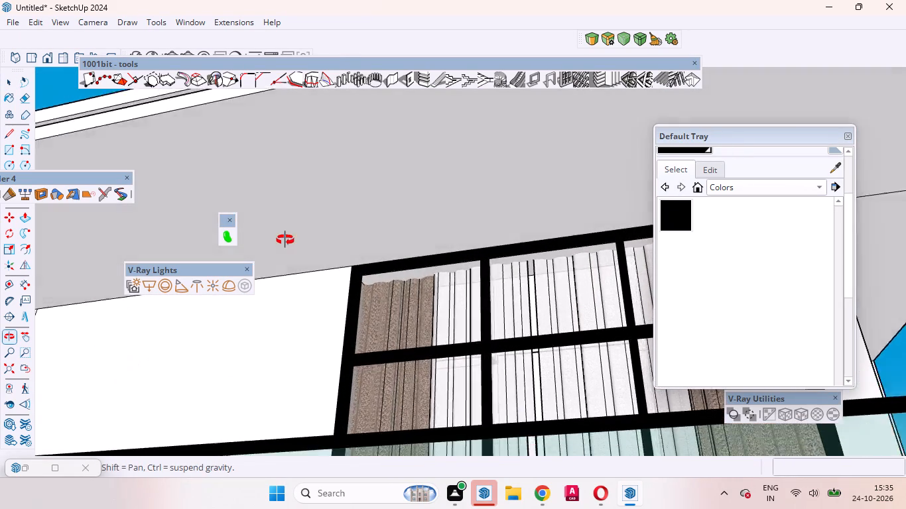
{"action": "middle_click_drag", "start_coordinate": [285, 240], "coordinate": [257, 247]}
{"action": "scroll", "coordinate": [345, 272], "scroll_direction": "up", "scroll_amount": 9}
{"action": "middle_click_drag", "start_coordinate": [379, 306], "coordinate": [321, 256]}
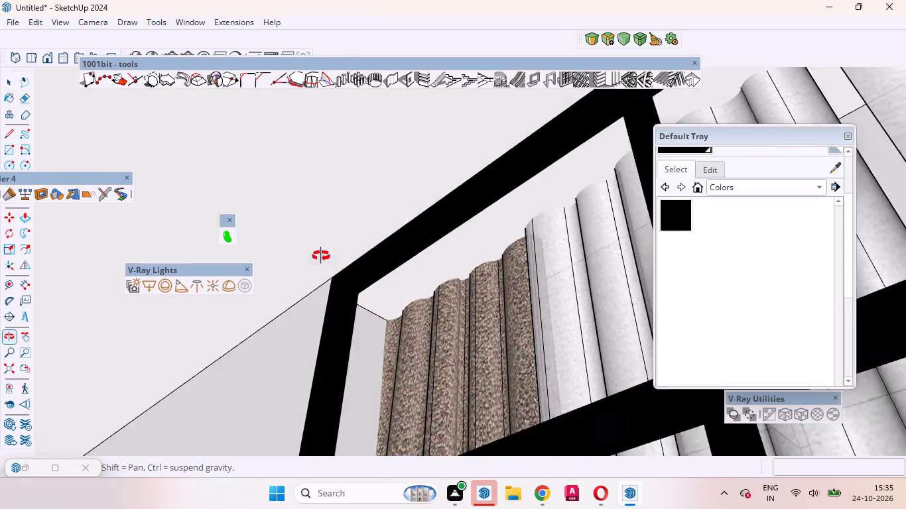
{"action": "middle_click_drag", "start_coordinate": [321, 256], "coordinate": [436, 329]}
{"action": "scroll", "coordinate": [433, 327], "scroll_direction": "down", "scroll_amount": 7}
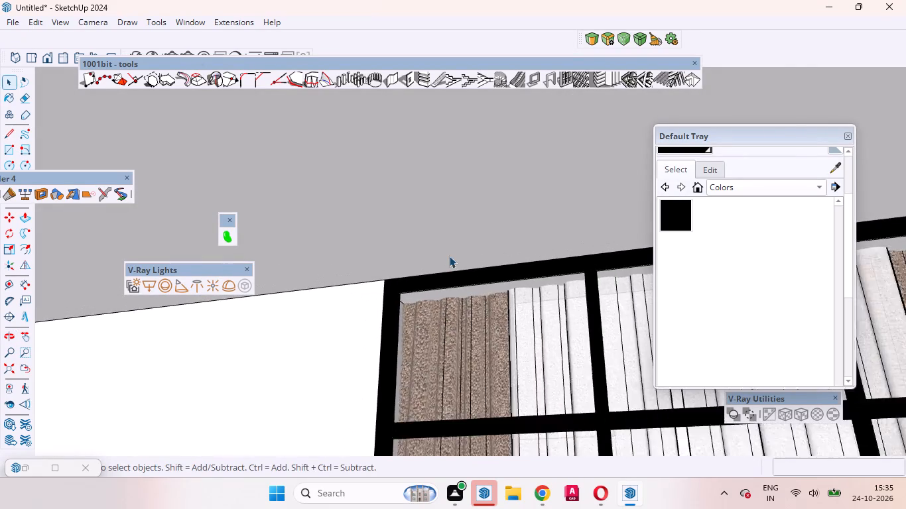
{"action": "scroll", "coordinate": [449, 256], "scroll_direction": "down", "scroll_amount": 5}
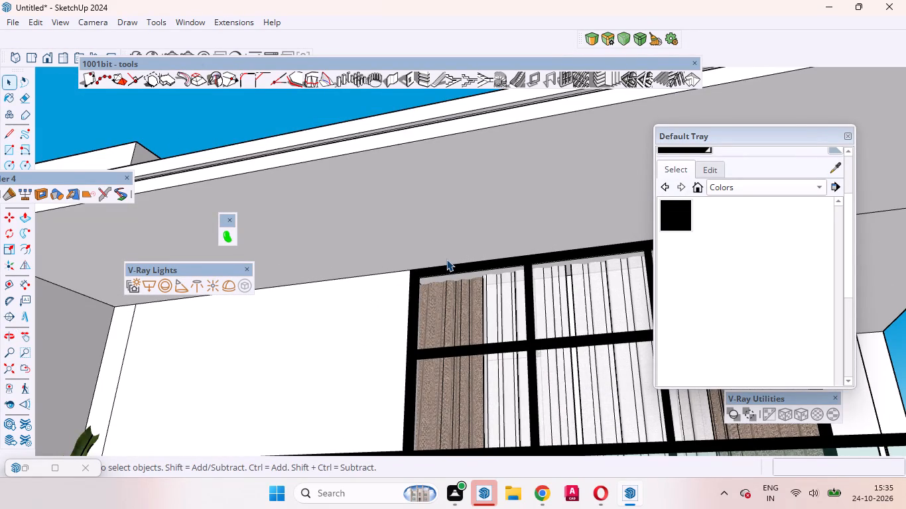
Draw a vertical rectangle about 2' 7 11/16" by 1' 9 15/16" filling the balcony front window's upper pane nearest the plant.
{"action": "key", "text": "r"}
{"action": "scroll", "coordinate": [432, 274], "scroll_direction": "up", "scroll_amount": 12}
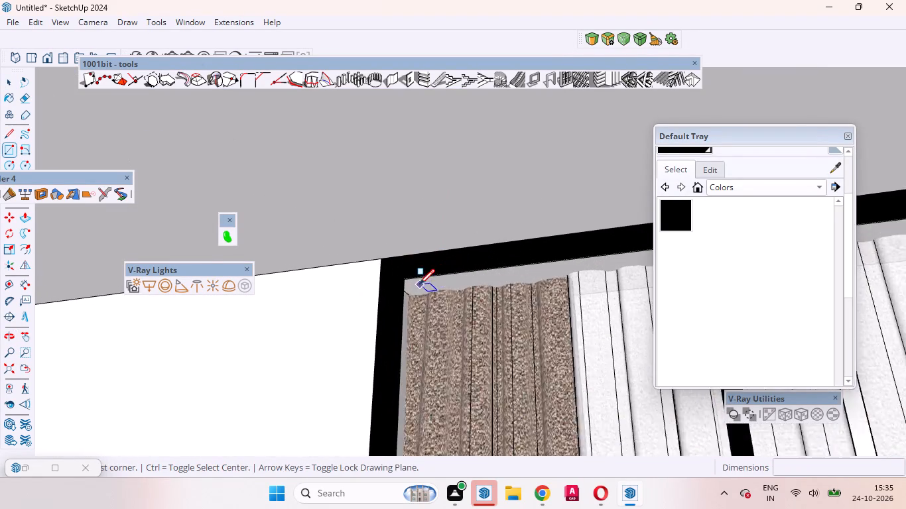
{"action": "scroll", "coordinate": [419, 284], "scroll_direction": "up", "scroll_amount": 2}
{"action": "middle_click_drag", "start_coordinate": [405, 294], "coordinate": [290, 235]}
{"action": "scroll", "coordinate": [290, 235], "scroll_direction": "up", "scroll_amount": 1}
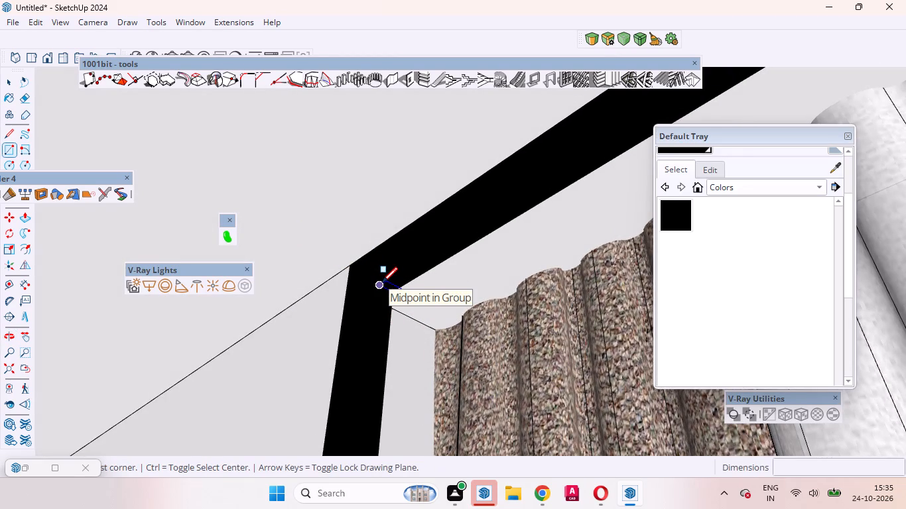
{"action": "left_click", "coordinate": [382, 282]}
{"action": "scroll", "coordinate": [435, 335], "scroll_direction": "down", "scroll_amount": 15}
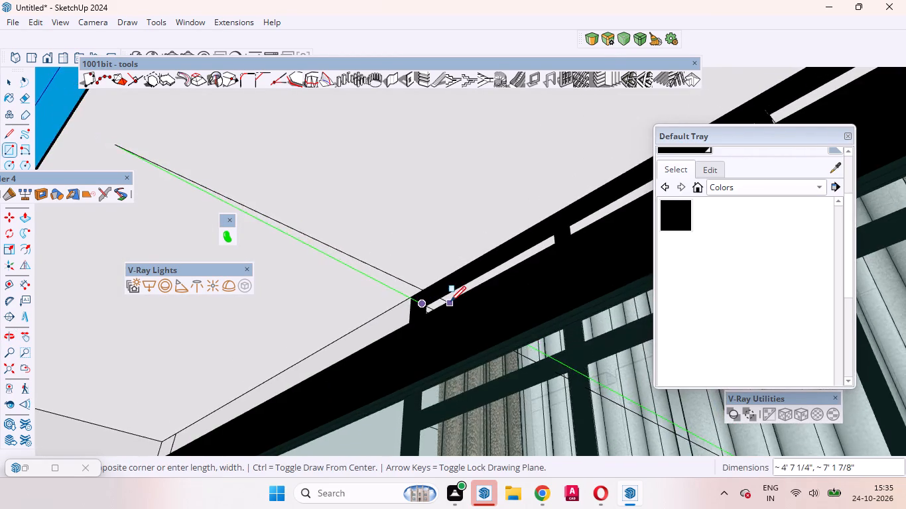
{"action": "middle_click_drag", "start_coordinate": [466, 321], "coordinate": [547, 482]}
{"action": "scroll", "coordinate": [485, 236], "scroll_direction": "down", "scroll_amount": 13}
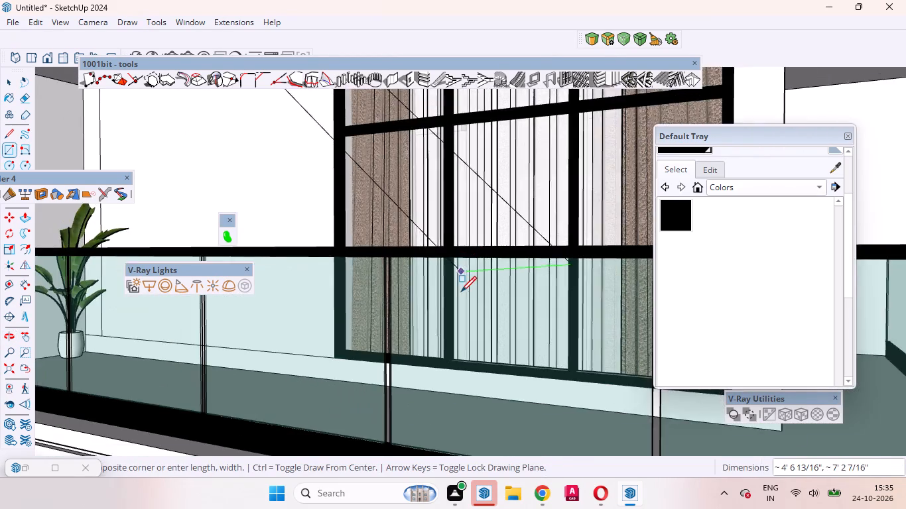
{"action": "scroll", "coordinate": [461, 292], "scroll_direction": "down", "scroll_amount": 1}
{"action": "middle_click_drag", "start_coordinate": [453, 263], "coordinate": [565, 333]}
{"action": "scroll", "coordinate": [550, 333], "scroll_direction": "up", "scroll_amount": 1}
{"action": "scroll", "coordinate": [427, 311], "scroll_direction": "down", "scroll_amount": 5}
{"action": "scroll", "coordinate": [501, 229], "scroll_direction": "down", "scroll_amount": 2}
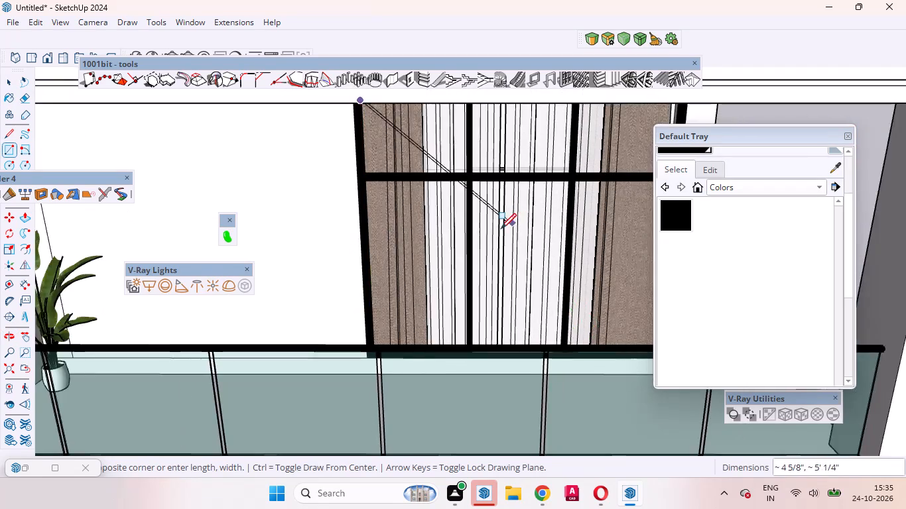
{"action": "scroll", "coordinate": [501, 229], "scroll_direction": "down", "scroll_amount": 2}
{"action": "scroll", "coordinate": [493, 173], "scroll_direction": "up", "scroll_amount": 8}
{"action": "key", "text": "Left"}
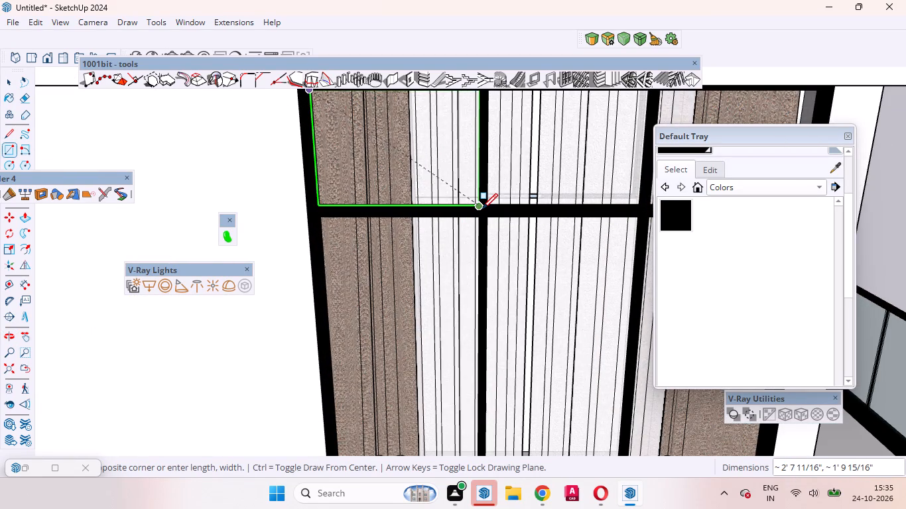
{"action": "left_click", "coordinate": [482, 209]}
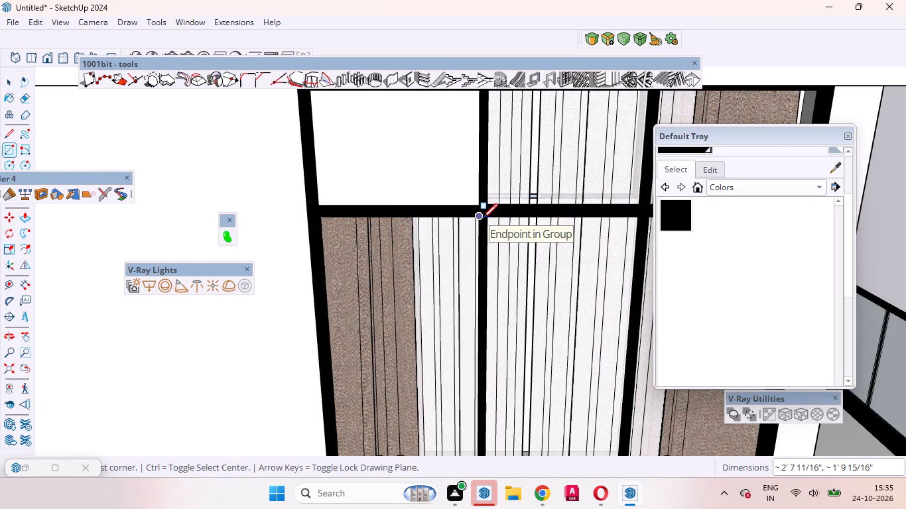
Draw a vertical rectangle about 2' 7 11/16" by 4' 10 1/16" filling the lower pane directly beneath it in the same window.
{"action": "scroll", "coordinate": [365, 217], "scroll_direction": "up", "scroll_amount": 9}
{"action": "middle_click_drag", "start_coordinate": [303, 258], "coordinate": [249, 159]}
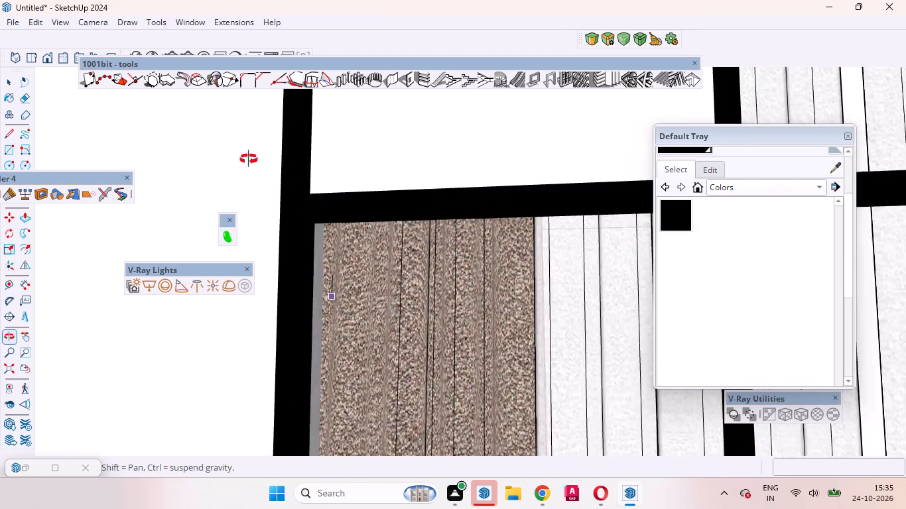
{"action": "middle_click_drag", "start_coordinate": [249, 159], "coordinate": [214, 154]}
{"action": "scroll", "coordinate": [431, 308], "scroll_direction": "up", "scroll_amount": 5}
{"action": "scroll", "coordinate": [297, 194], "scroll_direction": "up", "scroll_amount": 1}
{"action": "scroll", "coordinate": [527, 253], "scroll_direction": "down", "scroll_amount": 3}
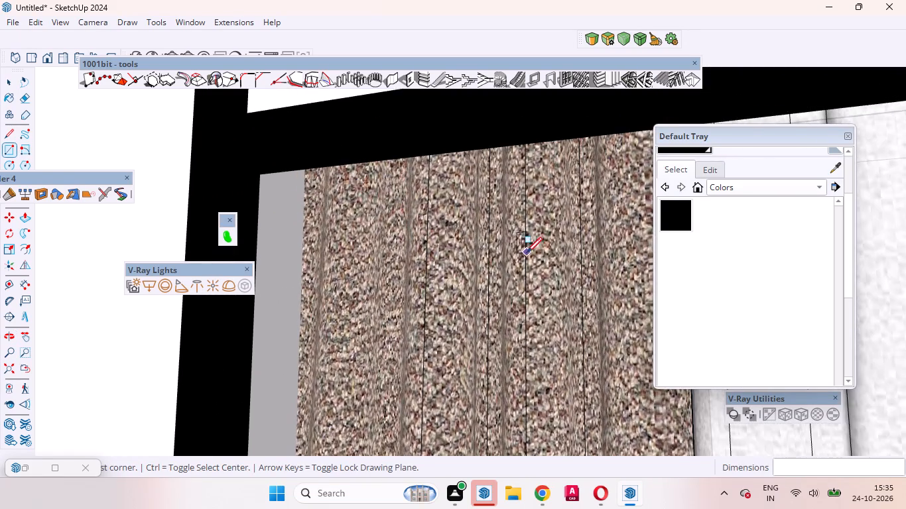
{"action": "scroll", "coordinate": [527, 253], "scroll_direction": "down", "scroll_amount": 1}
{"action": "scroll", "coordinate": [422, 211], "scroll_direction": "up", "scroll_amount": 4}
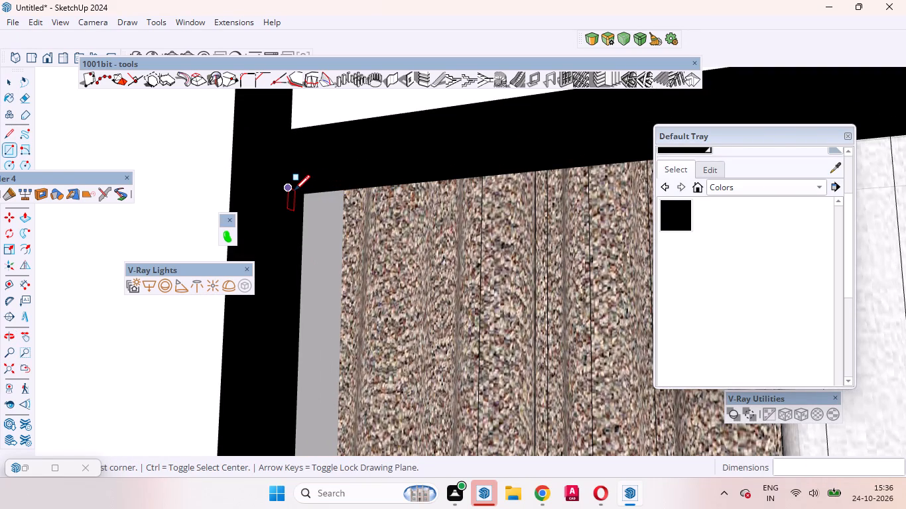
{"action": "left_click", "coordinate": [294, 190]}
{"action": "scroll", "coordinate": [367, 263], "scroll_direction": "down", "scroll_amount": 13}
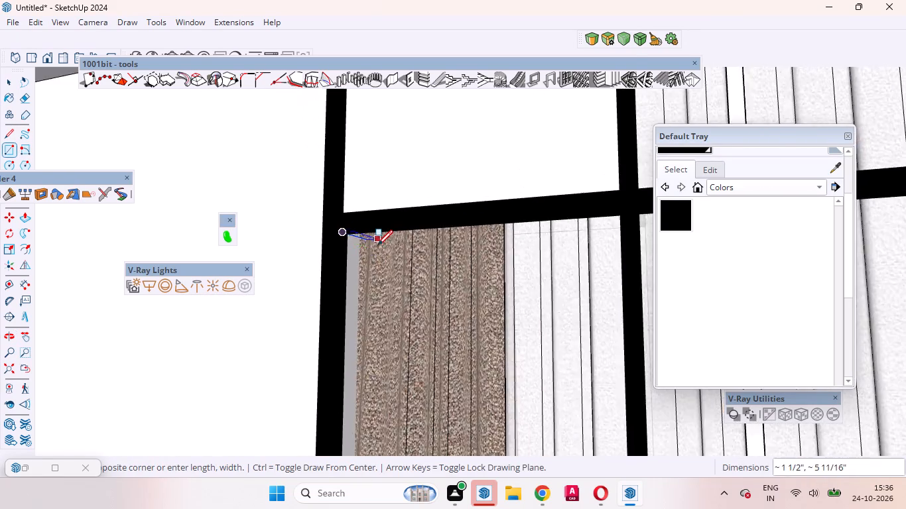
{"action": "scroll", "coordinate": [377, 245], "scroll_direction": "down", "scroll_amount": 6}
{"action": "middle_click_drag", "start_coordinate": [430, 280], "coordinate": [495, 420]}
{"action": "scroll", "coordinate": [535, 329], "scroll_direction": "down", "scroll_amount": 9}
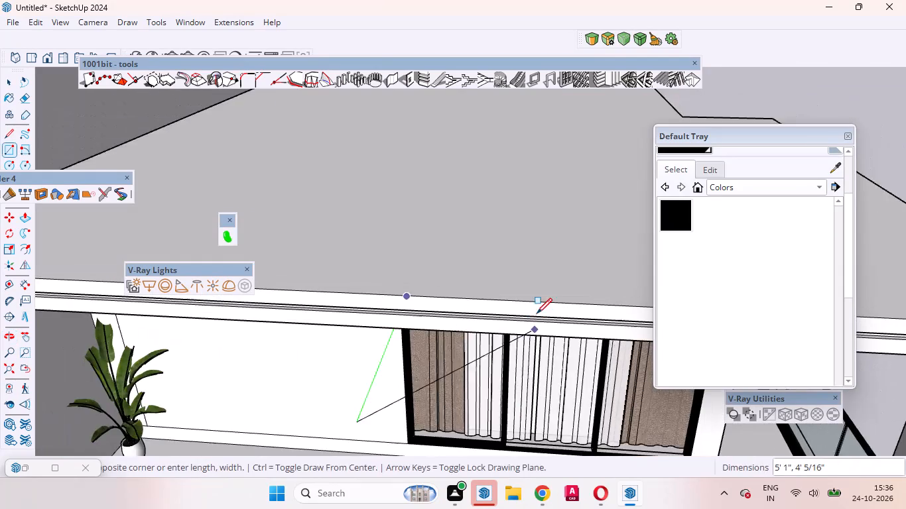
{"action": "scroll", "coordinate": [488, 429], "scroll_direction": "up", "scroll_amount": 4}
{"action": "scroll", "coordinate": [522, 427], "scroll_direction": "down", "scroll_amount": 9}
{"action": "scroll", "coordinate": [518, 424], "scroll_direction": "up", "scroll_amount": 6}
{"action": "scroll", "coordinate": [518, 424], "scroll_direction": "down", "scroll_amount": 1}
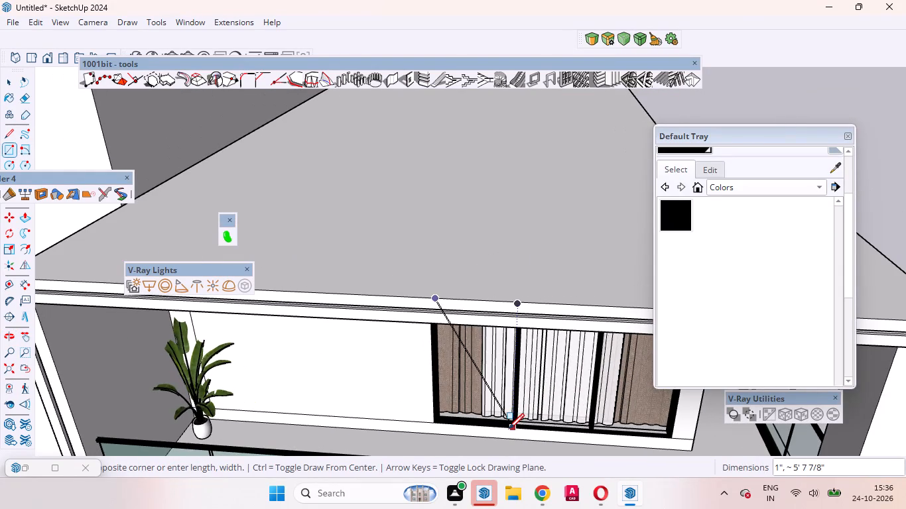
{"action": "key", "text": "Left"}
{"action": "scroll", "coordinate": [507, 429], "scroll_direction": "up", "scroll_amount": 3}
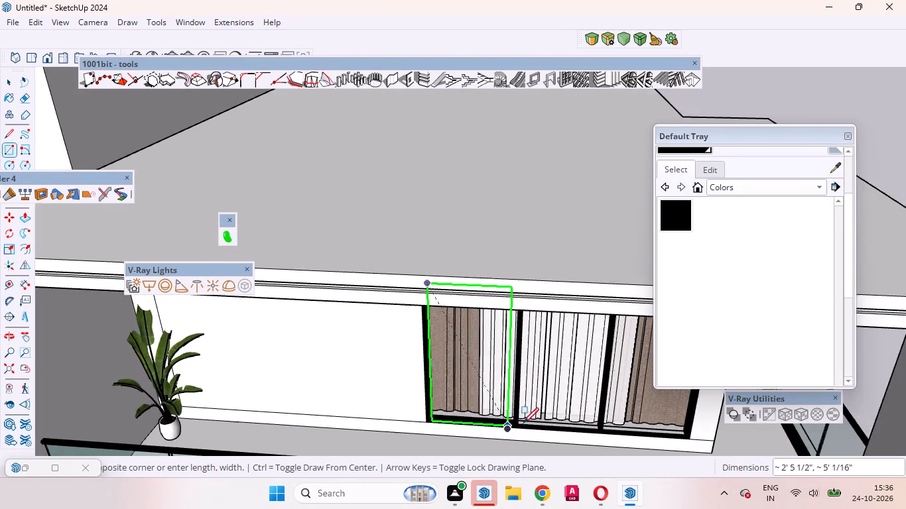
{"action": "scroll", "coordinate": [523, 423], "scroll_direction": "up", "scroll_amount": 5}
{"action": "left_click", "coordinate": [512, 419]}
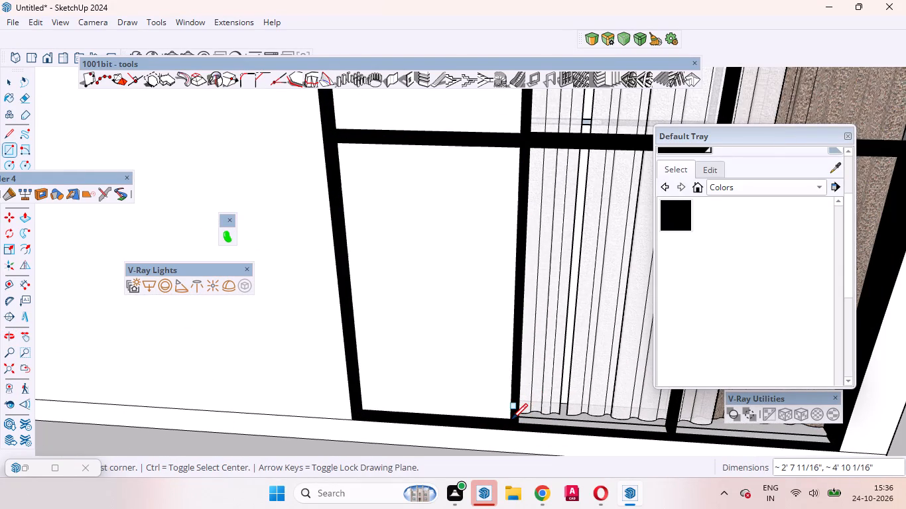
Draw a vertical rectangle about 2' 6 3/16" by 4' 10 1/16" filling the middle lower pane of the balcony front window.
{"action": "scroll", "coordinate": [501, 395], "scroll_direction": "down", "scroll_amount": 5}
{"action": "middle_click_drag", "start_coordinate": [594, 383], "coordinate": [511, 268]}
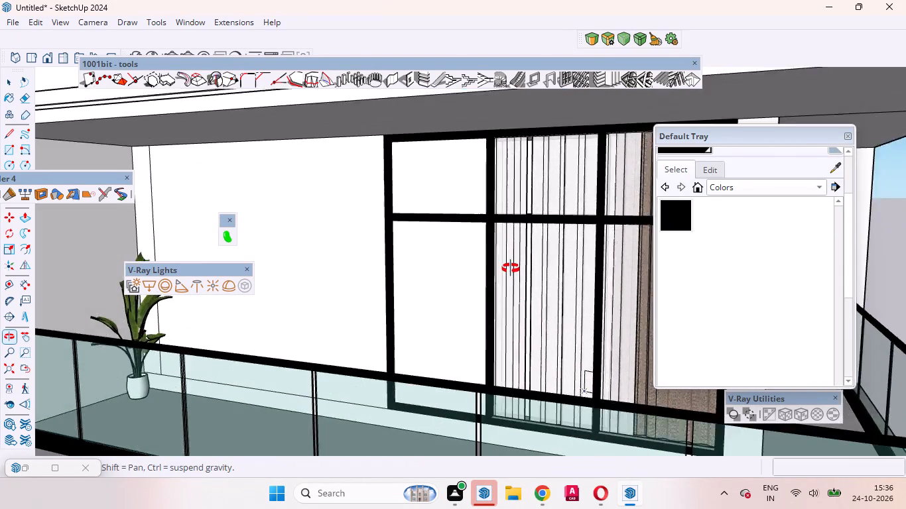
{"action": "middle_click_drag", "start_coordinate": [511, 268], "coordinate": [509, 264]}
{"action": "scroll", "coordinate": [509, 225], "scroll_direction": "up", "scroll_amount": 20}
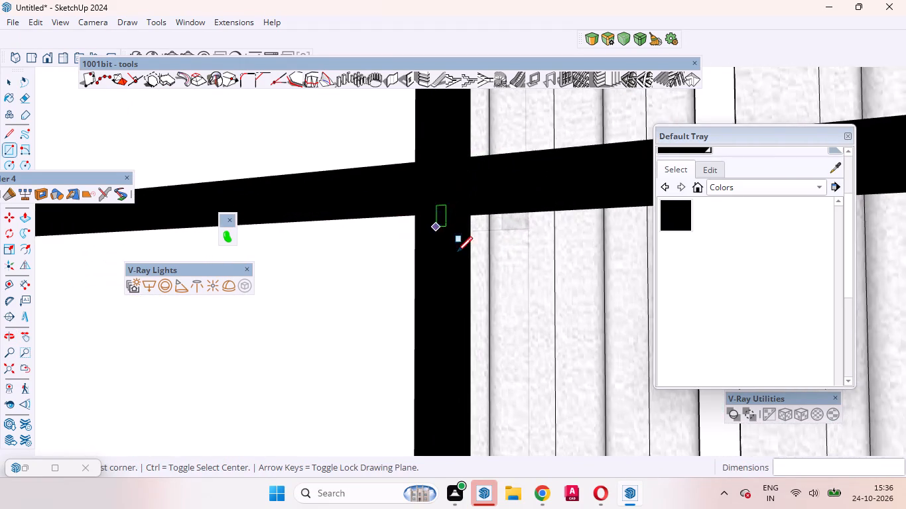
{"action": "middle_click_drag", "start_coordinate": [458, 252], "coordinate": [338, 179]}
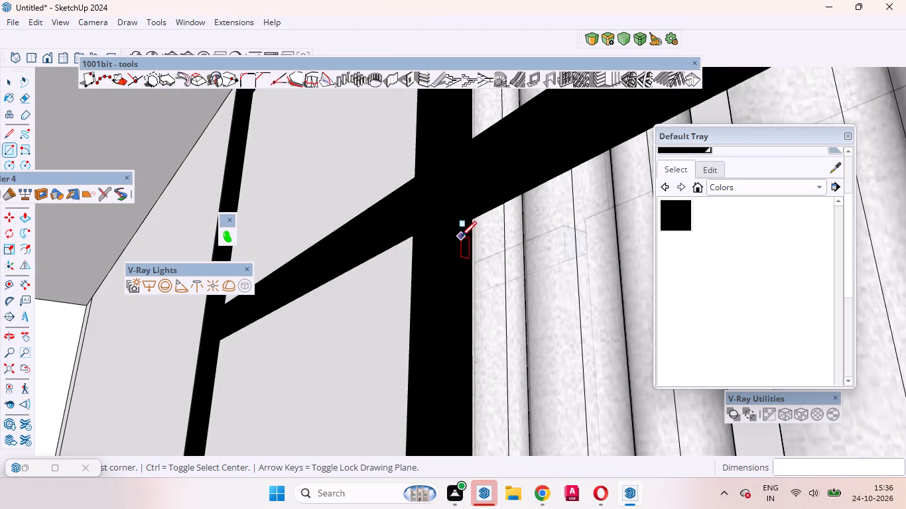
{"action": "middle_click_drag", "start_coordinate": [461, 237], "coordinate": [462, 211]}
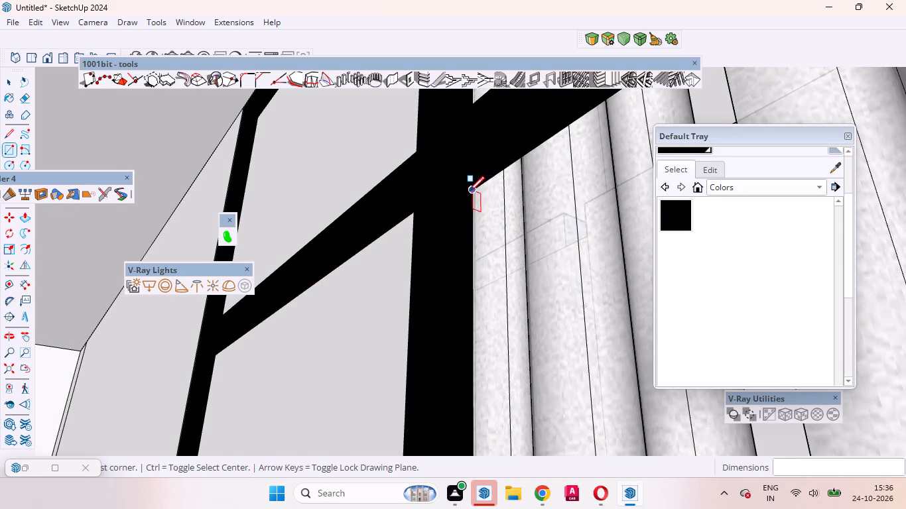
{"action": "left_click", "coordinate": [450, 186]}
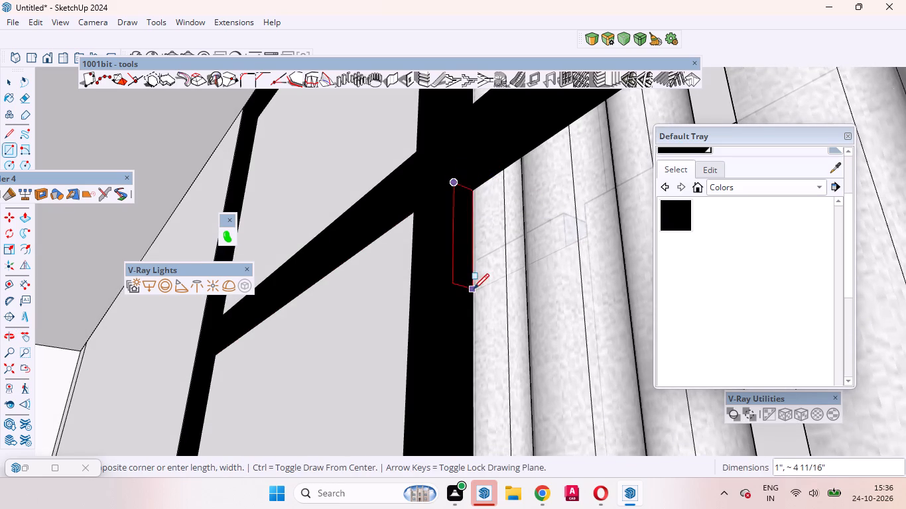
{"action": "scroll", "coordinate": [476, 290], "scroll_direction": "down", "scroll_amount": 4}
{"action": "middle_click_drag", "start_coordinate": [480, 301], "coordinate": [606, 455]}
{"action": "scroll", "coordinate": [606, 455], "scroll_direction": "up", "scroll_amount": 1}
{"action": "scroll", "coordinate": [587, 406], "scroll_direction": "down", "scroll_amount": 10}
{"action": "scroll", "coordinate": [568, 306], "scroll_direction": "down", "scroll_amount": 2}
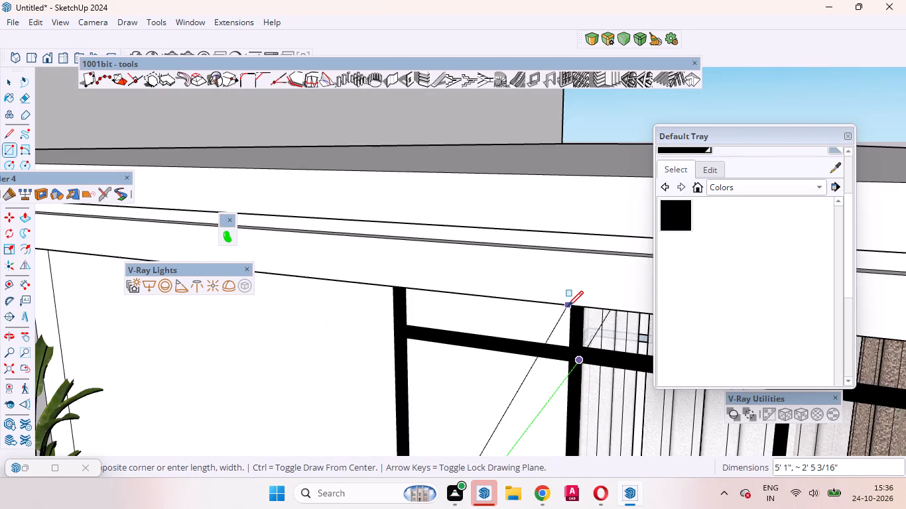
{"action": "scroll", "coordinate": [568, 306], "scroll_direction": "down", "scroll_amount": 14}
{"action": "scroll", "coordinate": [582, 361], "scroll_direction": "down", "scroll_amount": 10}
{"action": "scroll", "coordinate": [605, 422], "scroll_direction": "up", "scroll_amount": 3}
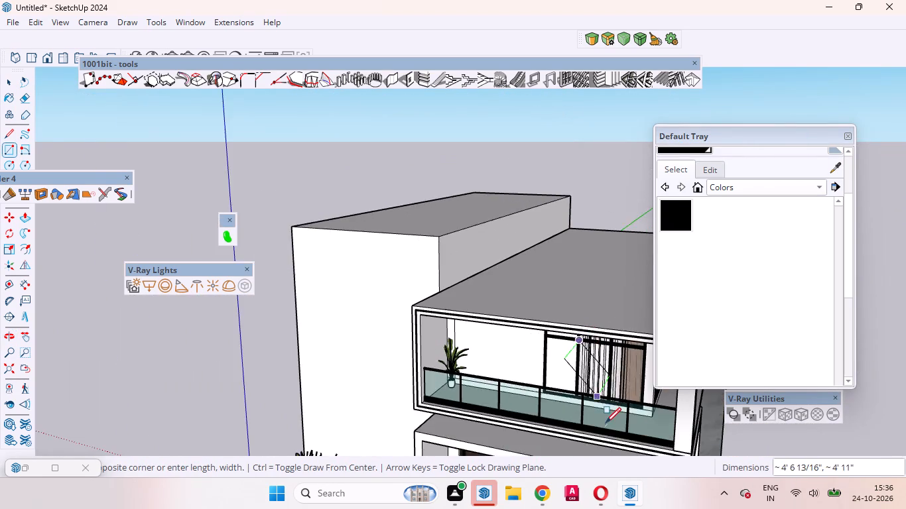
{"action": "scroll", "coordinate": [606, 423], "scroll_direction": "up", "scroll_amount": 2}
{"action": "middle_click_drag", "start_coordinate": [609, 411], "coordinate": [706, 485]}
{"action": "scroll", "coordinate": [661, 359], "scroll_direction": "up", "scroll_amount": 14}
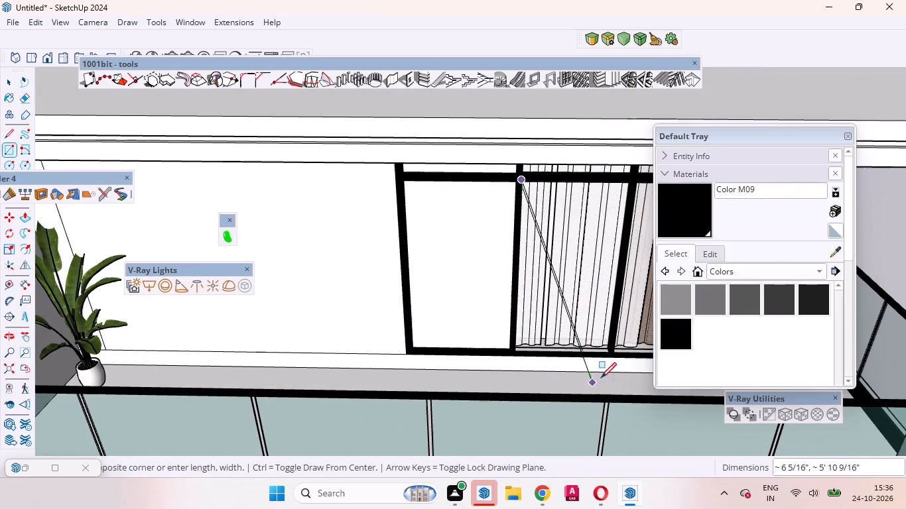
{"action": "key", "text": "Left"}
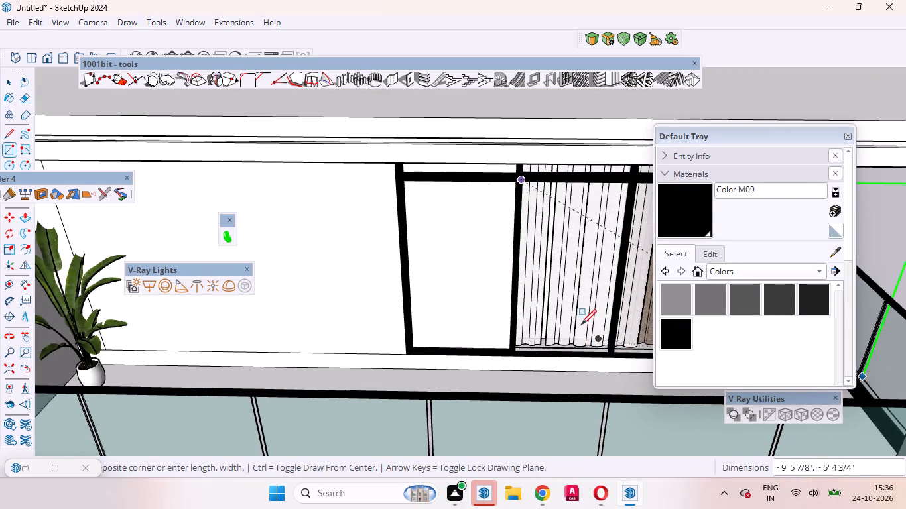
{"action": "left_click", "coordinate": [611, 351]}
Draw a vertical rectangle about 2' 6 3/16" by 1' 9 15/16" filling the middle upper pane of the same window.
{"action": "scroll", "coordinate": [519, 334], "scroll_direction": "down", "scroll_amount": 9}
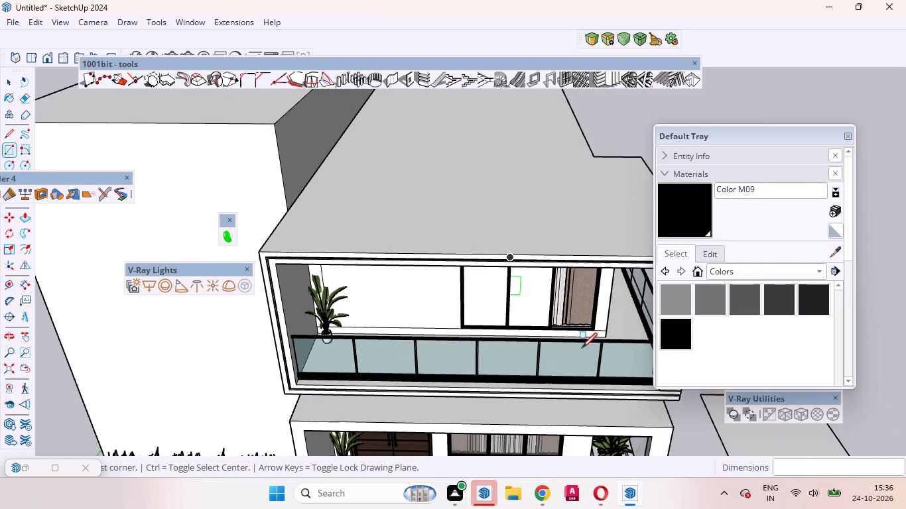
{"action": "middle_click_drag", "start_coordinate": [582, 348], "coordinate": [524, 247]}
{"action": "scroll", "coordinate": [482, 233], "scroll_direction": "down", "scroll_amount": 4}
{"action": "scroll", "coordinate": [532, 260], "scroll_direction": "up", "scroll_amount": 2}
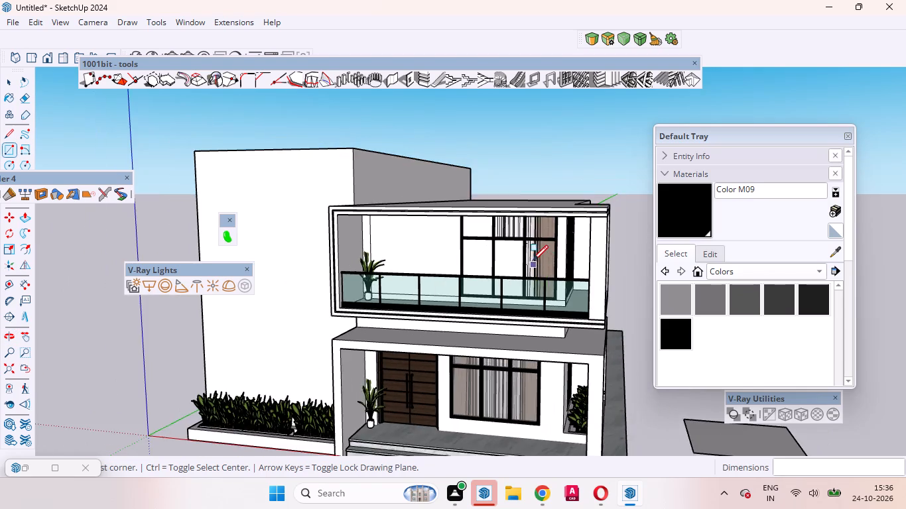
{"action": "scroll", "coordinate": [533, 260], "scroll_direction": "up", "scroll_amount": 19}
{"action": "middle_click_drag", "start_coordinate": [503, 228], "coordinate": [442, 181]}
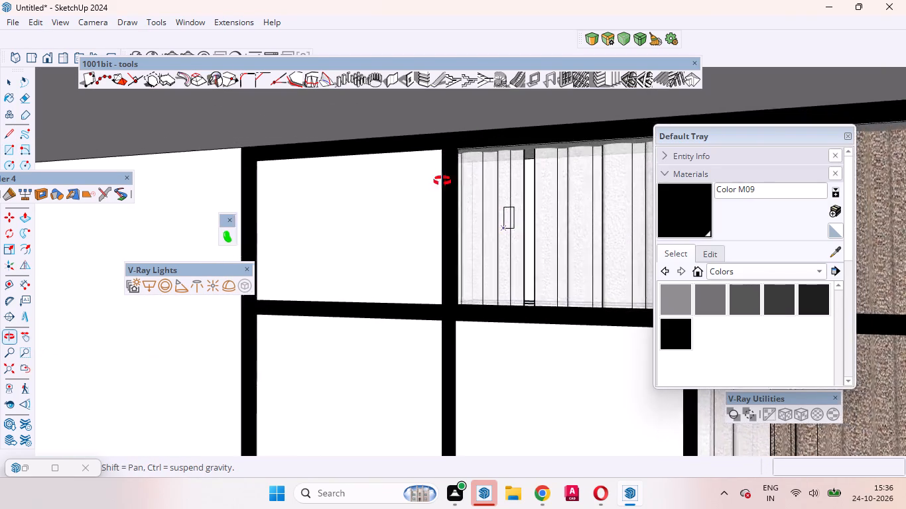
{"action": "middle_click_drag", "start_coordinate": [442, 181], "coordinate": [376, 174]}
{"action": "scroll", "coordinate": [467, 175], "scroll_direction": "up", "scroll_amount": 8}
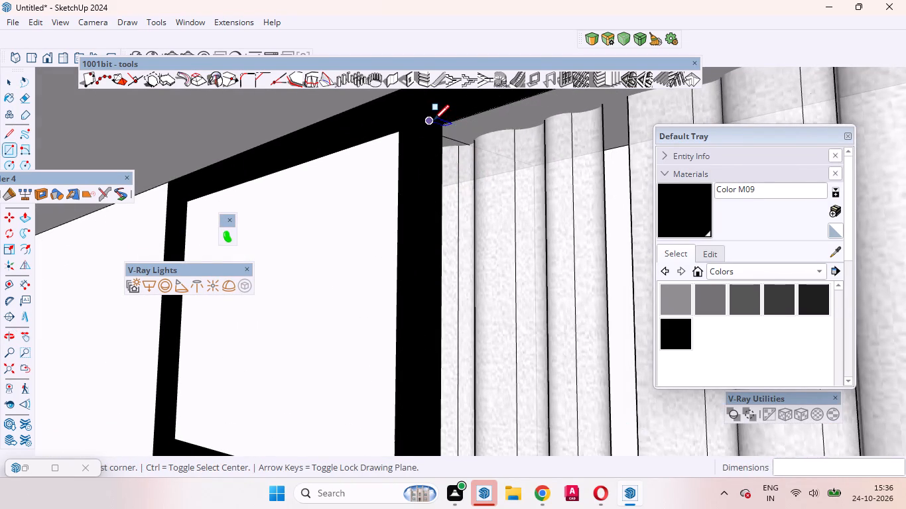
{"action": "left_click", "coordinate": [431, 119]}
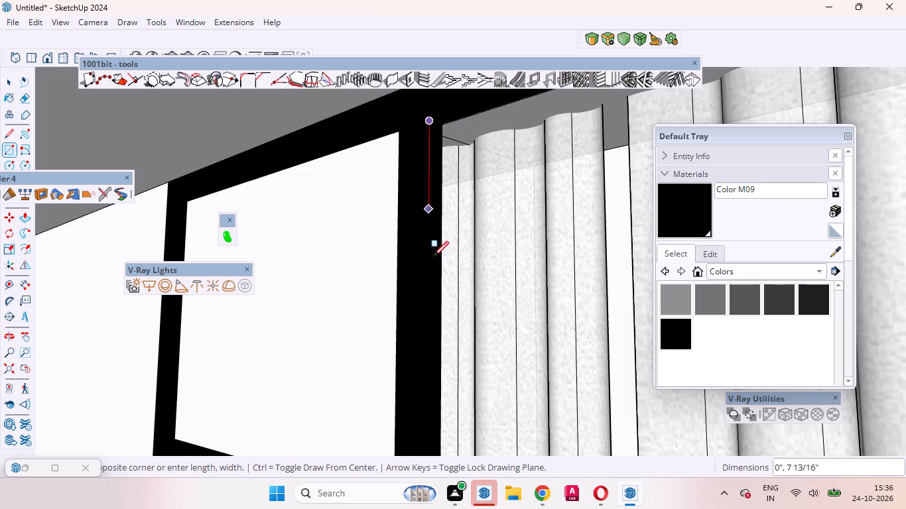
{"action": "scroll", "coordinate": [501, 273], "scroll_direction": "down", "scroll_amount": 11}
{"action": "middle_click_drag", "start_coordinate": [479, 293], "coordinate": [626, 372]}
{"action": "scroll", "coordinate": [523, 301], "scroll_direction": "down", "scroll_amount": 5}
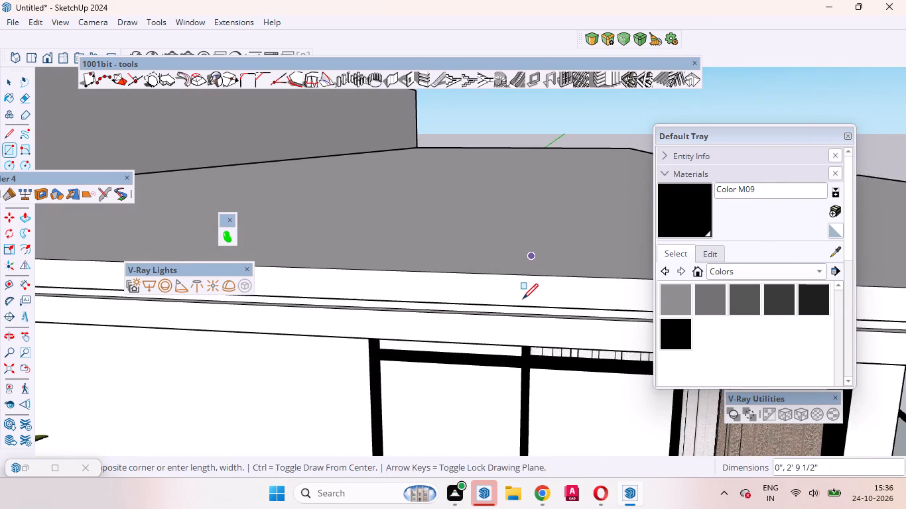
{"action": "scroll", "coordinate": [523, 298], "scroll_direction": "down", "scroll_amount": 20}
{"action": "scroll", "coordinate": [523, 298], "scroll_direction": "down", "scroll_amount": 2}
{"action": "scroll", "coordinate": [555, 361], "scroll_direction": "up", "scroll_amount": 1}
{"action": "middle_click_drag", "start_coordinate": [557, 362], "coordinate": [584, 328]}
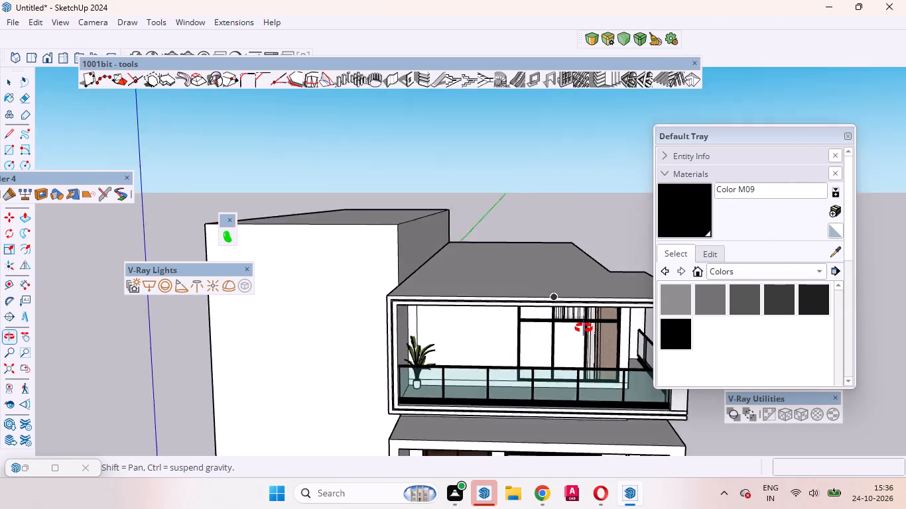
{"action": "middle_click_drag", "start_coordinate": [584, 328], "coordinate": [584, 311]}
{"action": "scroll", "coordinate": [584, 311], "scroll_direction": "up", "scroll_amount": 15}
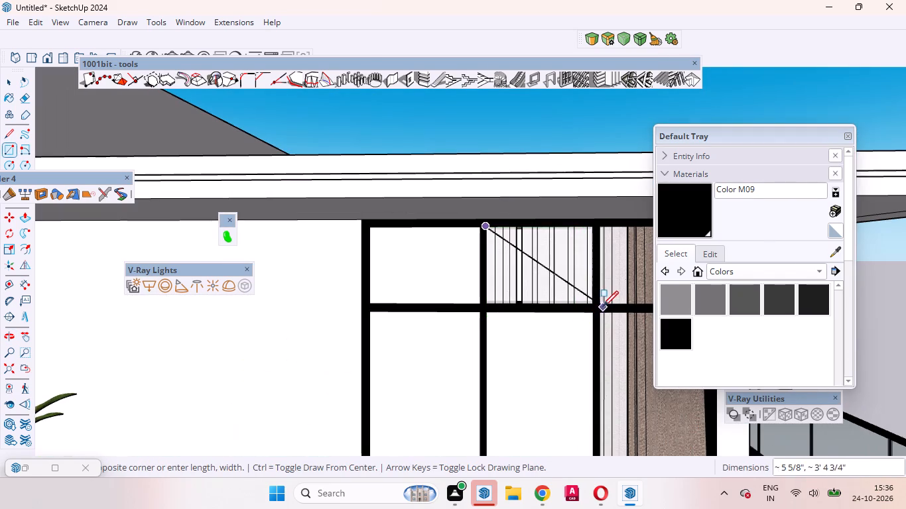
{"action": "key", "text": "Left"}
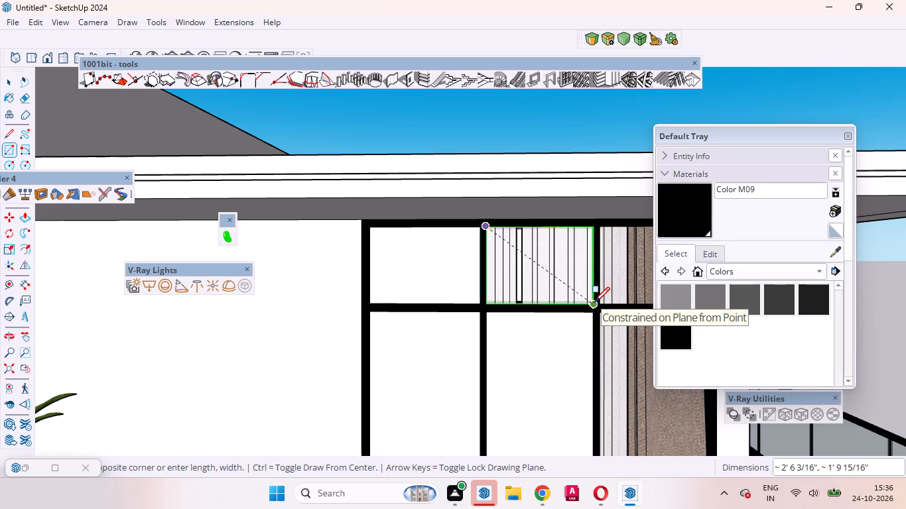
{"action": "left_click", "coordinate": [594, 302]}
Draw a vertical rectangle filling the balcony front window's upper pane farthest from the plant, in front of the brown curtain.
{"action": "scroll", "coordinate": [585, 298], "scroll_direction": "down", "scroll_amount": 9}
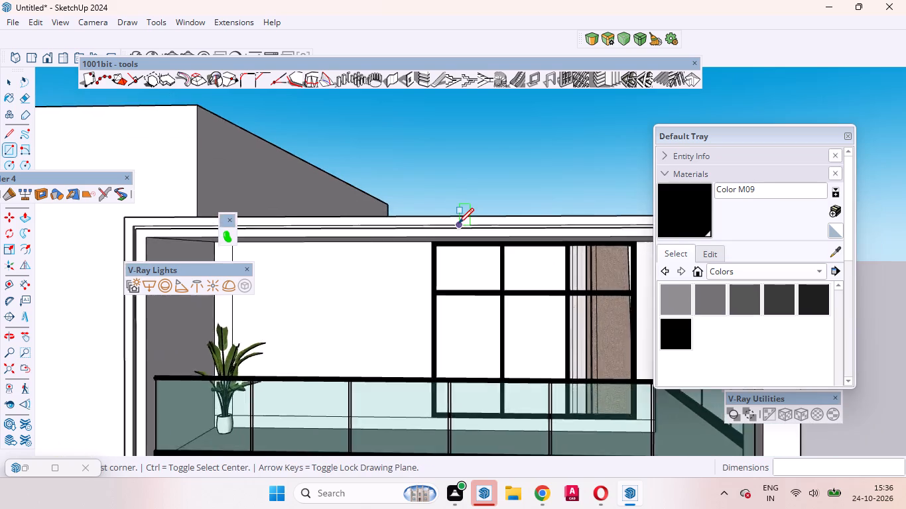
{"action": "scroll", "coordinate": [466, 247], "scroll_direction": "down", "scroll_amount": 1}
{"action": "scroll", "coordinate": [550, 300], "scroll_direction": "up", "scroll_amount": 8}
{"action": "scroll", "coordinate": [352, 247], "scroll_direction": "down", "scroll_amount": 2}
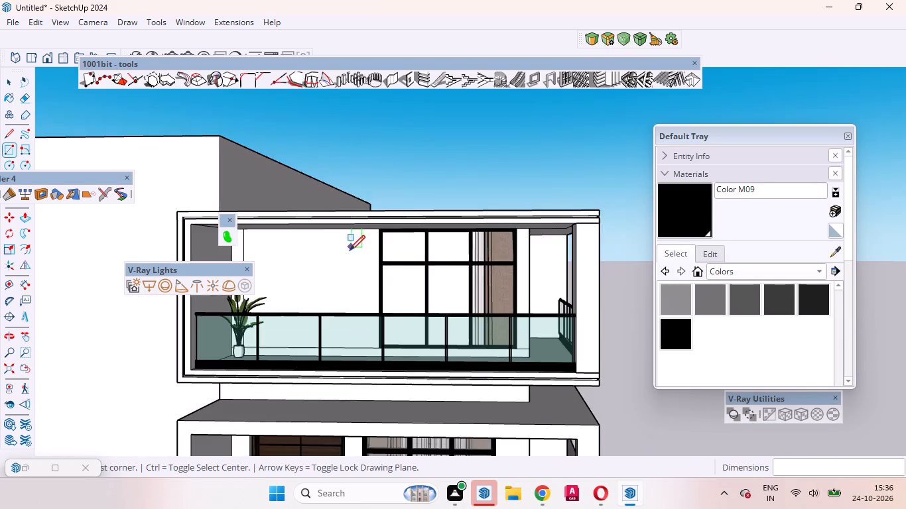
{"action": "scroll", "coordinate": [350, 251], "scroll_direction": "down", "scroll_amount": 5}
{"action": "scroll", "coordinate": [522, 282], "scroll_direction": "up", "scroll_amount": 12}
{"action": "scroll", "coordinate": [564, 333], "scroll_direction": "down", "scroll_amount": 8}
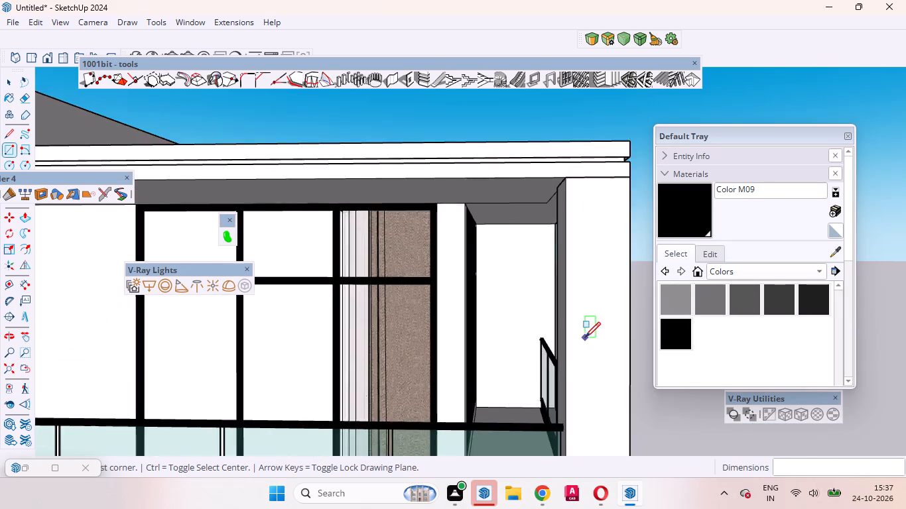
{"action": "scroll", "coordinate": [585, 337], "scroll_direction": "down", "scroll_amount": 2}
{"action": "scroll", "coordinate": [468, 251], "scroll_direction": "up", "scroll_amount": 14}
{"action": "middle_click_drag", "start_coordinate": [511, 308], "coordinate": [496, 268]}
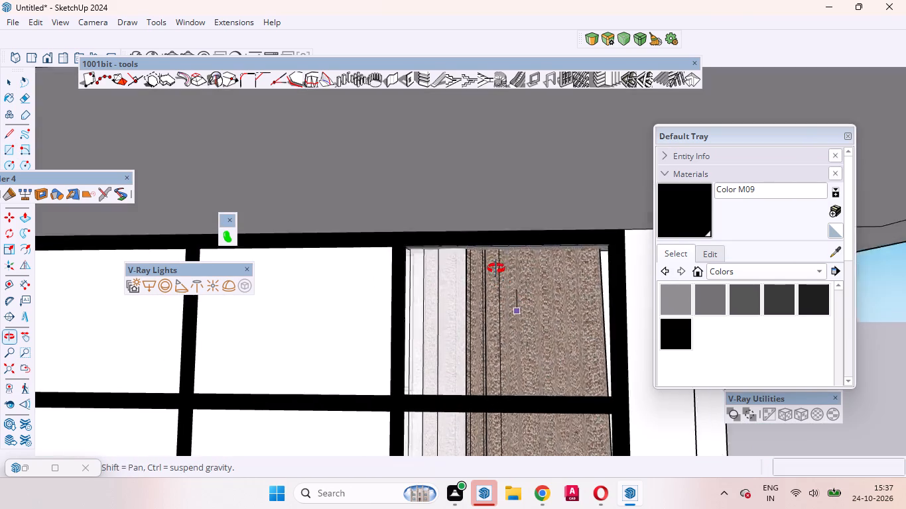
{"action": "middle_click_drag", "start_coordinate": [496, 268], "coordinate": [424, 204]}
{"action": "scroll", "coordinate": [418, 251], "scroll_direction": "up", "scroll_amount": 8}
{"action": "middle_click_drag", "start_coordinate": [407, 284], "coordinate": [353, 239]}
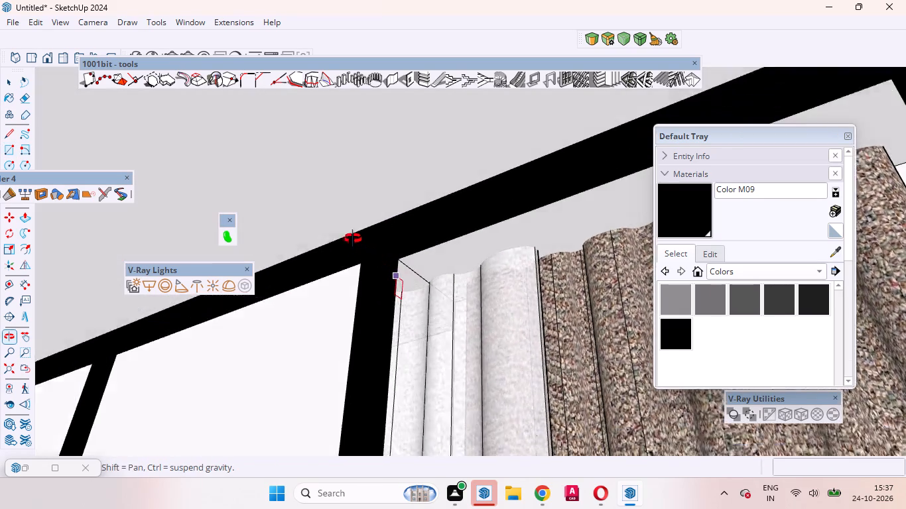
{"action": "middle_click_drag", "start_coordinate": [353, 239], "coordinate": [335, 239]}
{"action": "scroll", "coordinate": [456, 268], "scroll_direction": "up", "scroll_amount": 4}
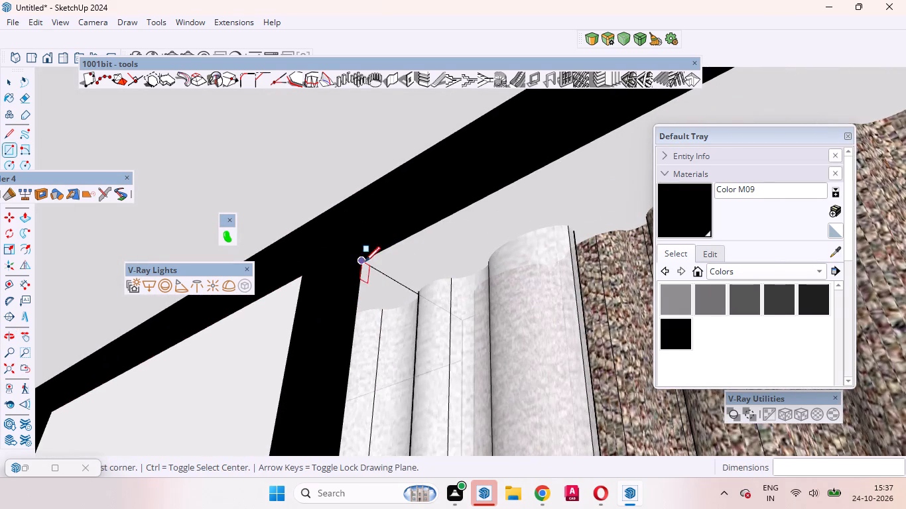
{"action": "left_click", "coordinate": [348, 256]}
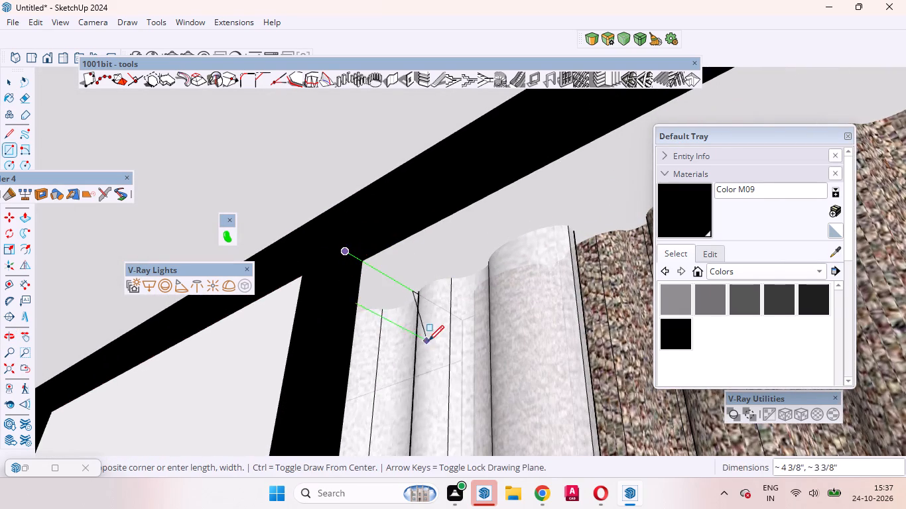
{"action": "scroll", "coordinate": [445, 339], "scroll_direction": "down", "scroll_amount": 5}
{"action": "middle_click_drag", "start_coordinate": [467, 347], "coordinate": [642, 457]}
{"action": "scroll", "coordinate": [609, 402], "scroll_direction": "down", "scroll_amount": 9}
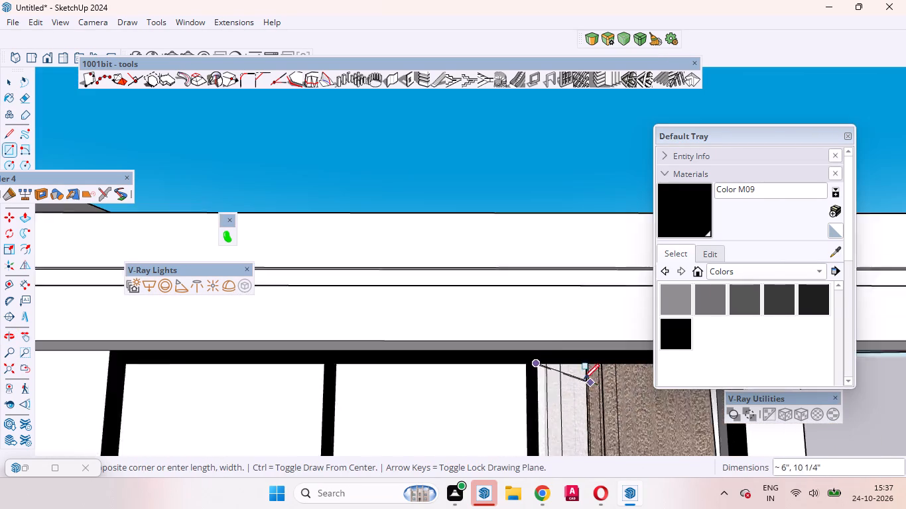
{"action": "scroll", "coordinate": [584, 379], "scroll_direction": "down", "scroll_amount": 14}
{"action": "scroll", "coordinate": [610, 425], "scroll_direction": "up", "scroll_amount": 8}
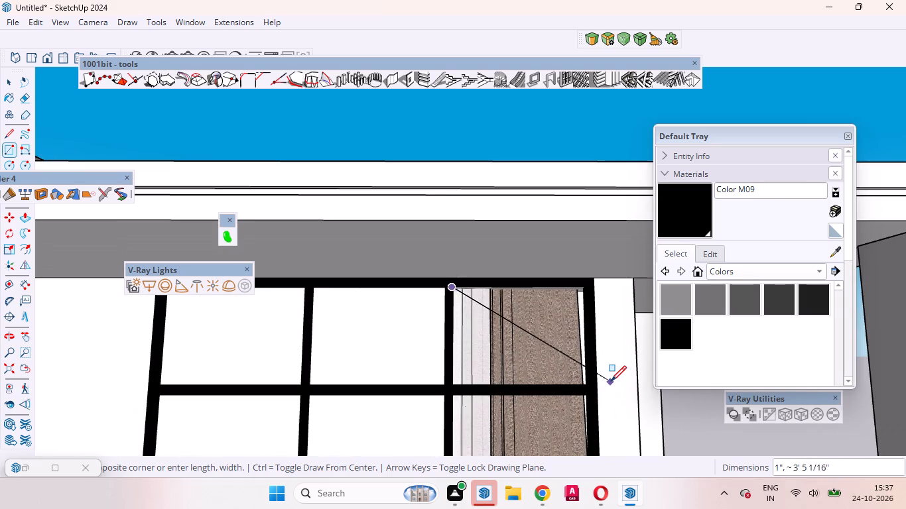
{"action": "key", "text": "Left"}
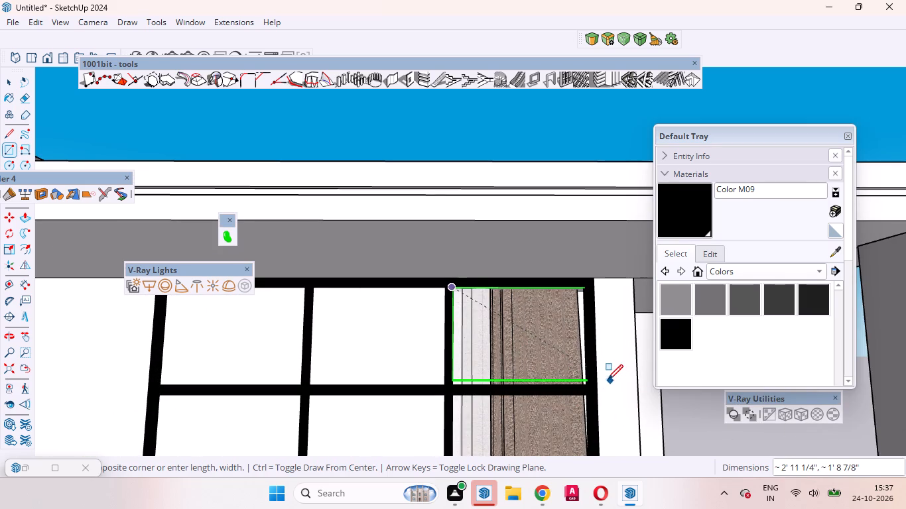
{"action": "left_click", "coordinate": [587, 384]}
Draw a vertical rectangle about 2' 8 3/16" by 5' 1/16" filling the balcony front window's lower pane in front of the brown curtain.
{"action": "scroll", "coordinate": [558, 359], "scroll_direction": "down", "scroll_amount": 4}
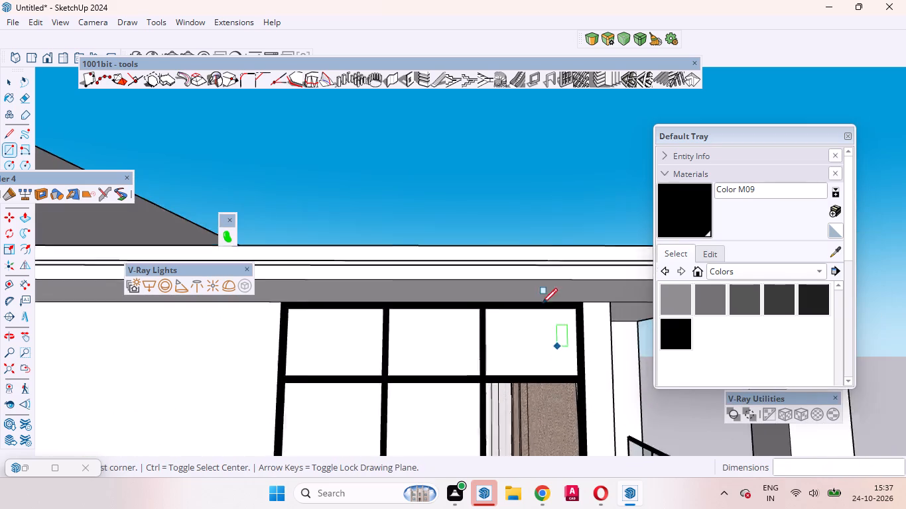
{"action": "scroll", "coordinate": [542, 304], "scroll_direction": "down", "scroll_amount": 9}
{"action": "middle_click_drag", "start_coordinate": [541, 318], "coordinate": [392, 347]}
{"action": "scroll", "coordinate": [576, 342], "scroll_direction": "up", "scroll_amount": 3}
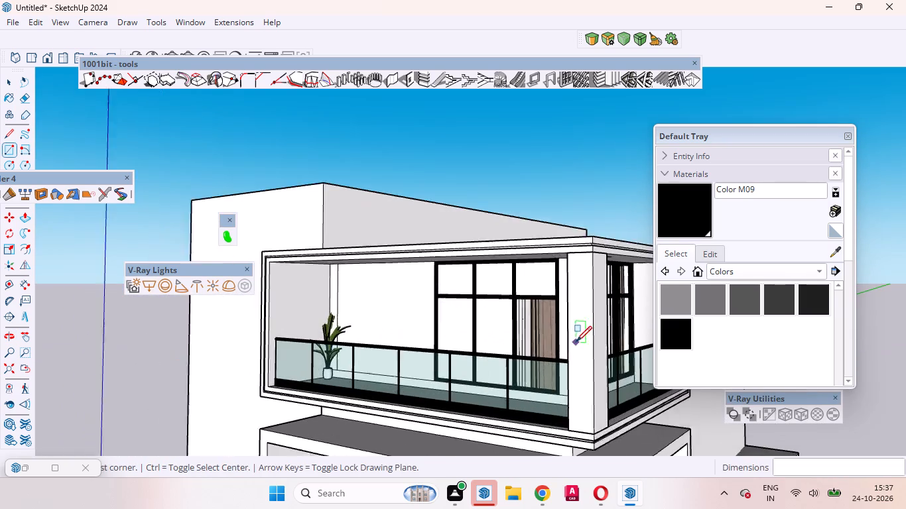
{"action": "scroll", "coordinate": [576, 341], "scroll_direction": "up", "scroll_amount": 18}
{"action": "middle_click_drag", "start_coordinate": [472, 289], "coordinate": [460, 247]}
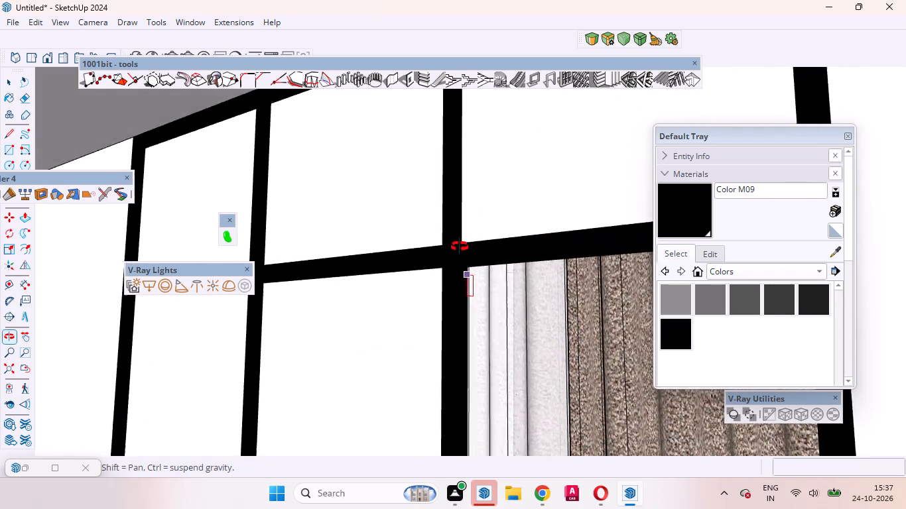
{"action": "middle_click_drag", "start_coordinate": [460, 247], "coordinate": [444, 218]}
{"action": "scroll", "coordinate": [457, 240], "scroll_direction": "up", "scroll_amount": 9}
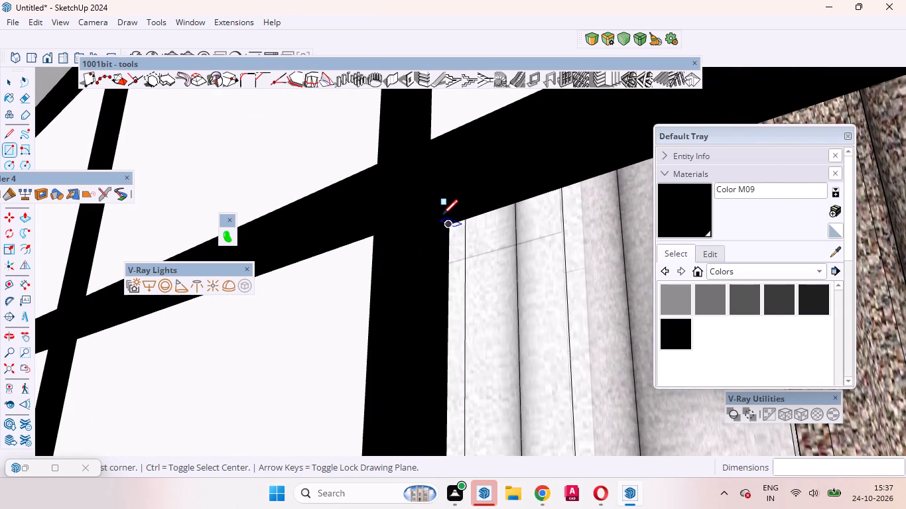
{"action": "left_click", "coordinate": [432, 213]}
{"action": "scroll", "coordinate": [495, 313], "scroll_direction": "down", "scroll_amount": 7}
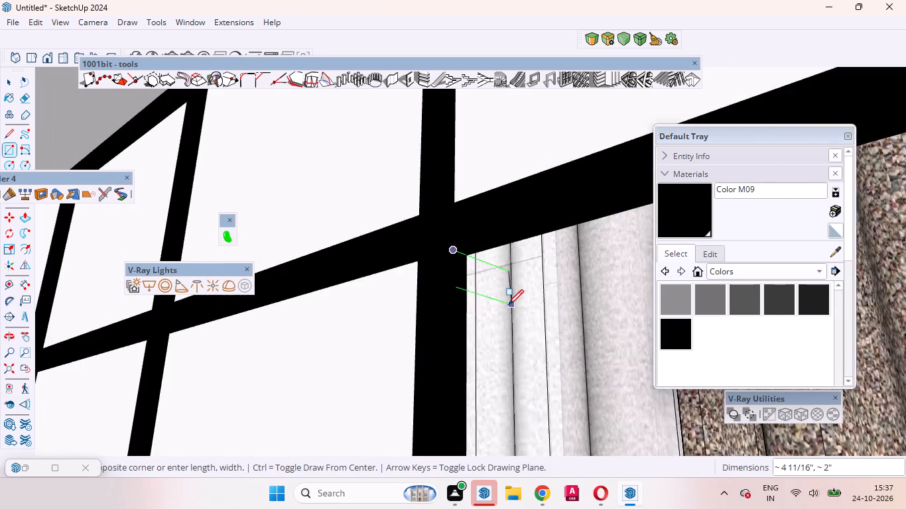
{"action": "scroll", "coordinate": [508, 305], "scroll_direction": "down", "scroll_amount": 16}
{"action": "middle_click_drag", "start_coordinate": [539, 317], "coordinate": [692, 488]}
{"action": "scroll", "coordinate": [625, 375], "scroll_direction": "down", "scroll_amount": 2}
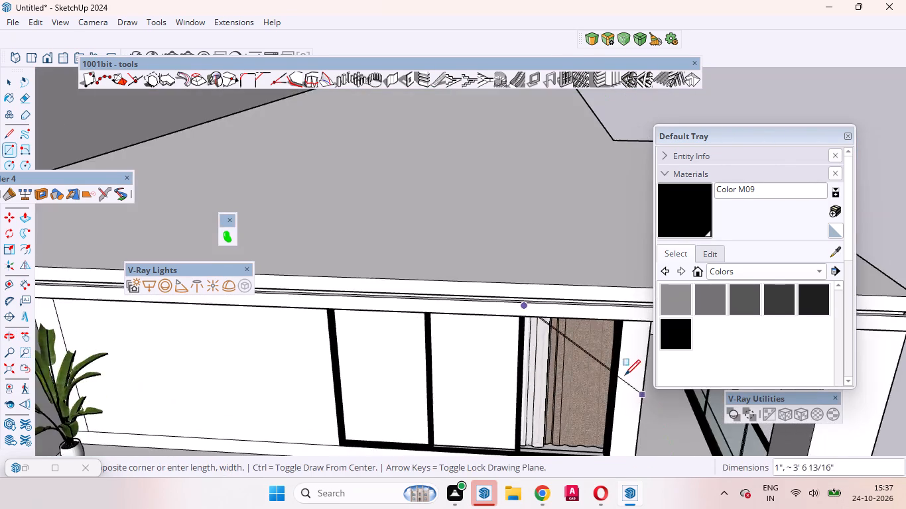
{"action": "scroll", "coordinate": [625, 375], "scroll_direction": "down", "scroll_amount": 7}
{"action": "scroll", "coordinate": [612, 419], "scroll_direction": "up", "scroll_amount": 3}
{"action": "key", "text": "Left"}
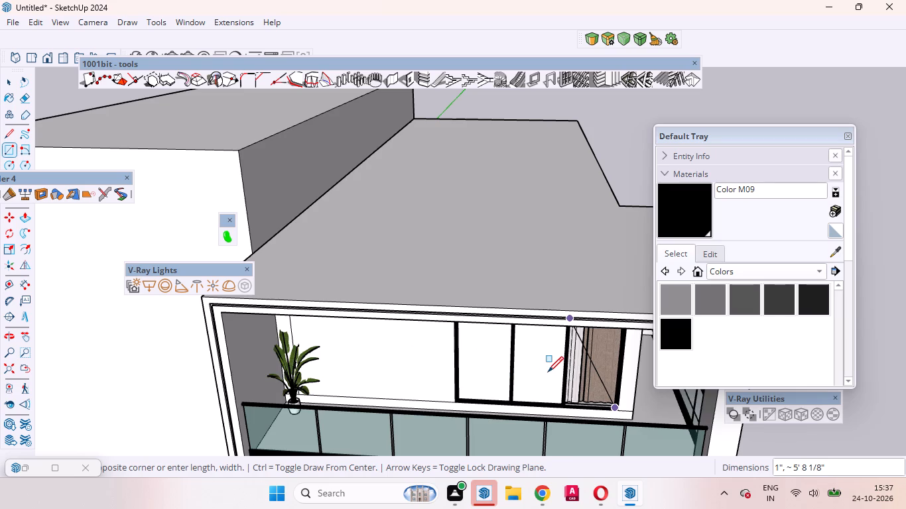
{"action": "scroll", "coordinate": [614, 397], "scroll_direction": "up", "scroll_amount": 9}
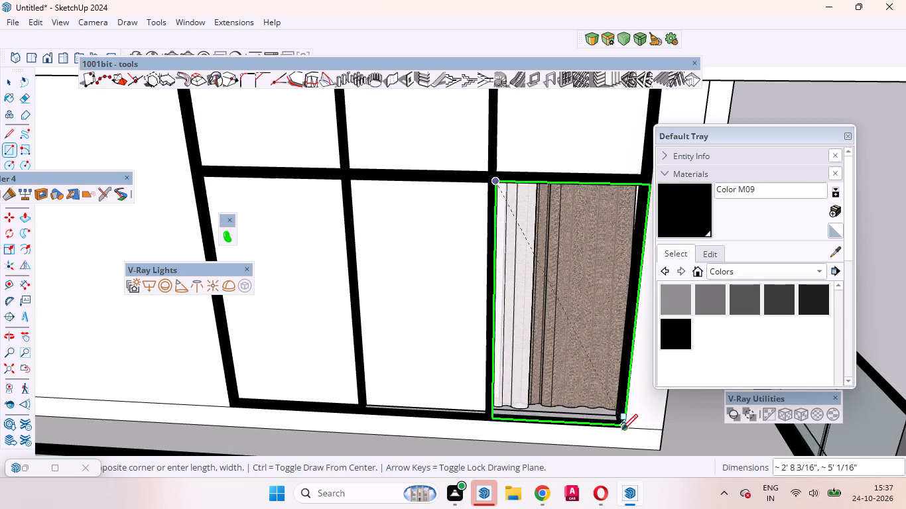
{"action": "left_click", "coordinate": [623, 429]}
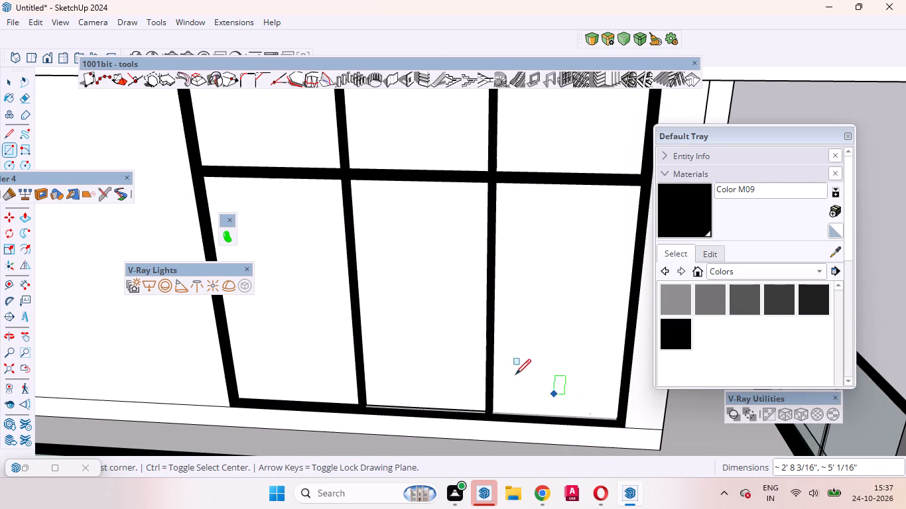
Draw a vertical rectangle about 2' 7 5/8" by 1' 9 15/16" filling the balcony side window's upper pane farthest from the corner column.
{"action": "scroll", "coordinate": [541, 357], "scroll_direction": "down", "scroll_amount": 10}
{"action": "middle_click_drag", "start_coordinate": [545, 325], "coordinate": [337, 270]}
{"action": "scroll", "coordinate": [337, 270], "scroll_direction": "down", "scroll_amount": 1}
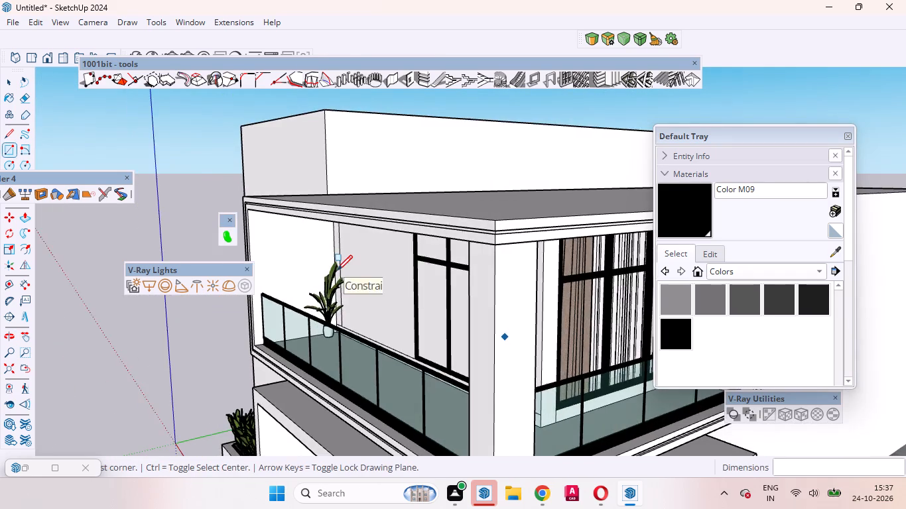
{"action": "scroll", "coordinate": [337, 270], "scroll_direction": "down", "scroll_amount": 8}
{"action": "scroll", "coordinate": [571, 349], "scroll_direction": "up", "scroll_amount": 8}
{"action": "middle_click_drag", "start_coordinate": [518, 289], "coordinate": [524, 289]}
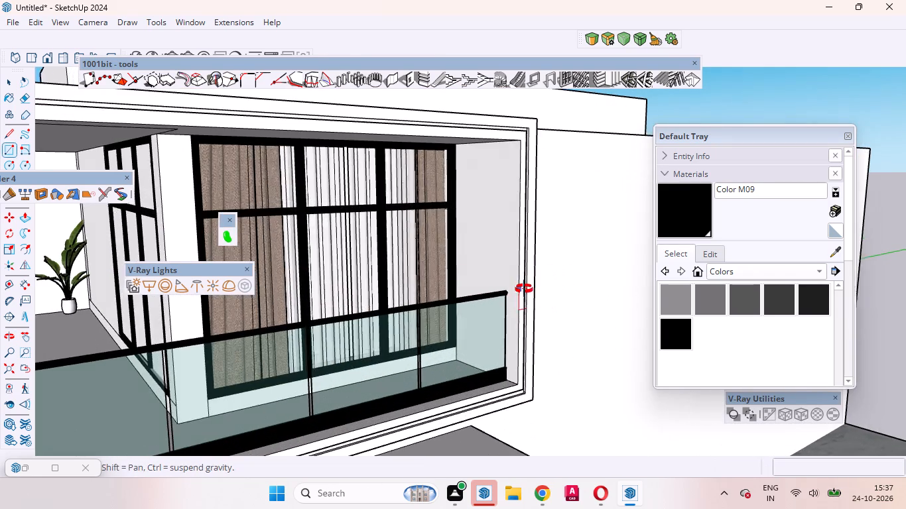
{"action": "middle_click_drag", "start_coordinate": [524, 289], "coordinate": [564, 247]}
{"action": "scroll", "coordinate": [456, 160], "scroll_direction": "up", "scroll_amount": 12}
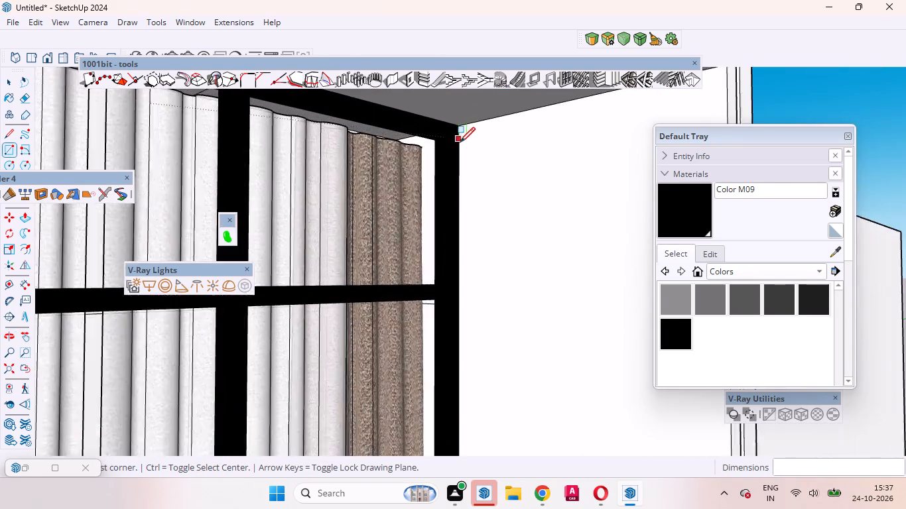
{"action": "scroll", "coordinate": [460, 142], "scroll_direction": "up", "scroll_amount": 4}
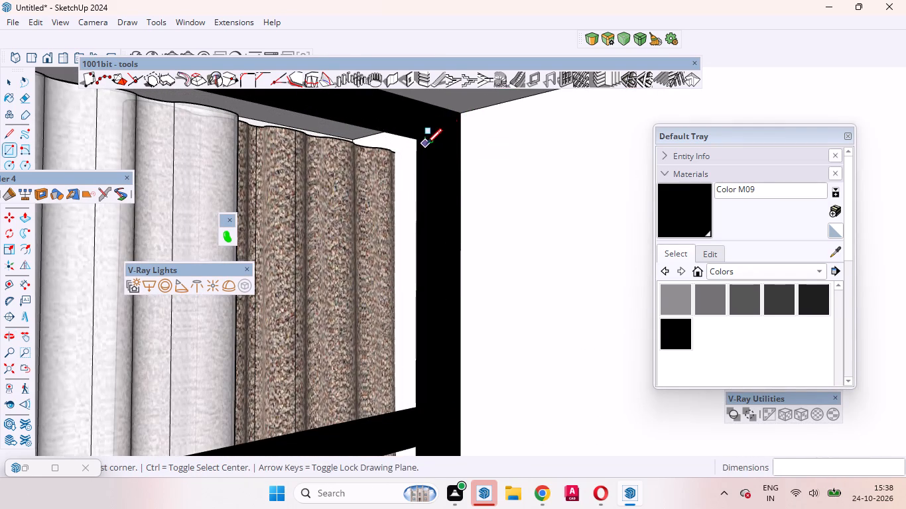
{"action": "left_click", "coordinate": [428, 140]}
{"action": "scroll", "coordinate": [397, 213], "scroll_direction": "down", "scroll_amount": 5}
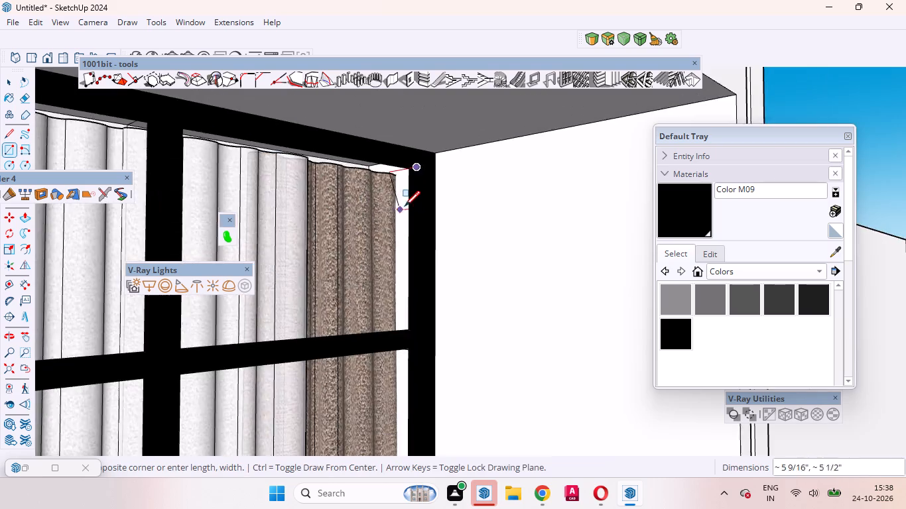
{"action": "scroll", "coordinate": [405, 206], "scroll_direction": "down", "scroll_amount": 4}
{"action": "key", "text": "Right"}
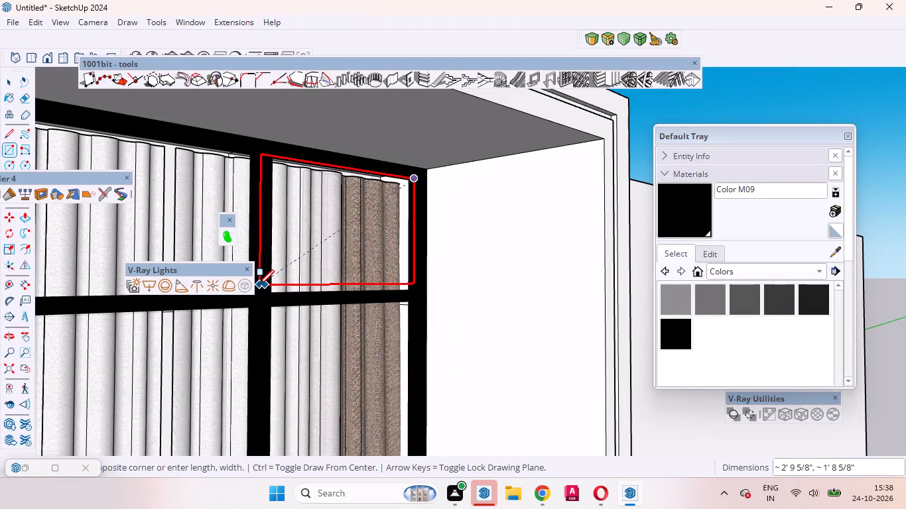
{"action": "left_click", "coordinate": [273, 293]}
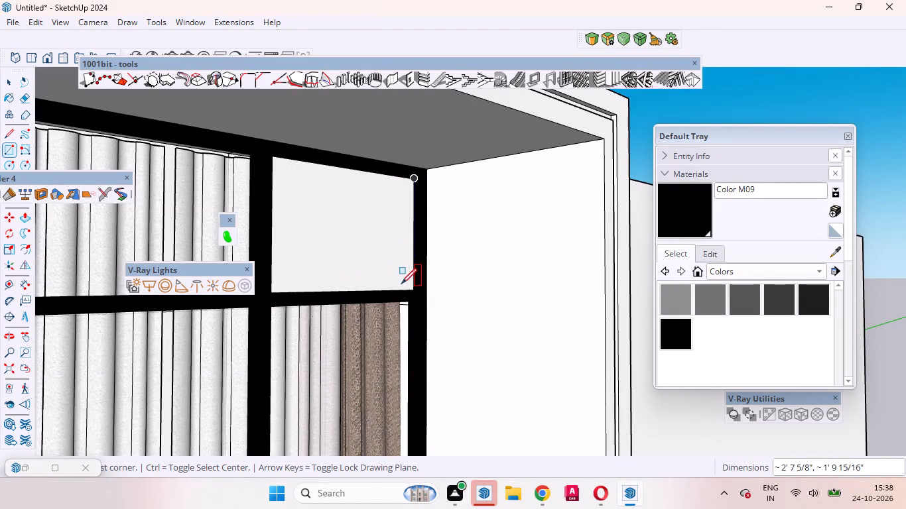
Draw a vertical rectangle about 2' 7 5/8" by 4' 10 1/16" filling the lower pane directly beneath it in the side window.
{"action": "scroll", "coordinate": [404, 319], "scroll_direction": "up", "scroll_amount": 8}
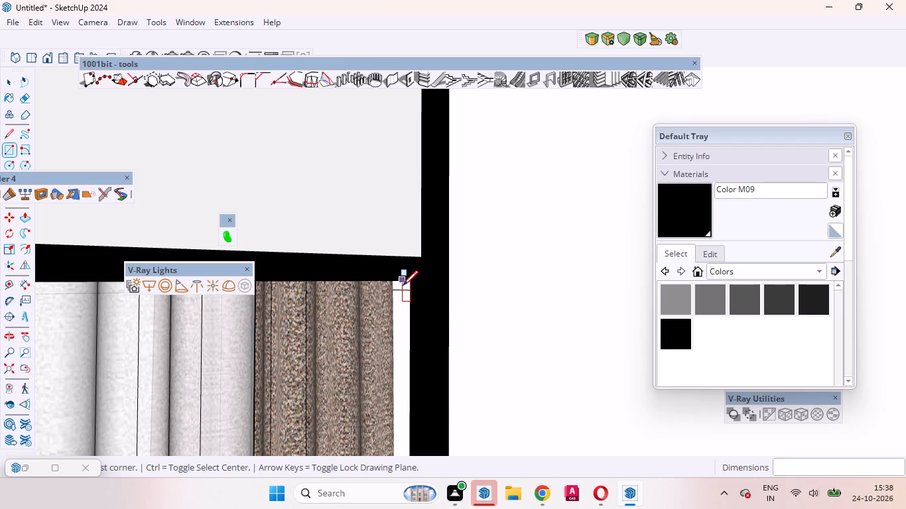
{"action": "scroll", "coordinate": [407, 294], "scroll_direction": "up", "scroll_amount": 4}
{"action": "scroll", "coordinate": [407, 294], "scroll_direction": "down", "scroll_amount": 1}
{"action": "scroll", "coordinate": [407, 294], "scroll_direction": "up", "scroll_amount": 5}
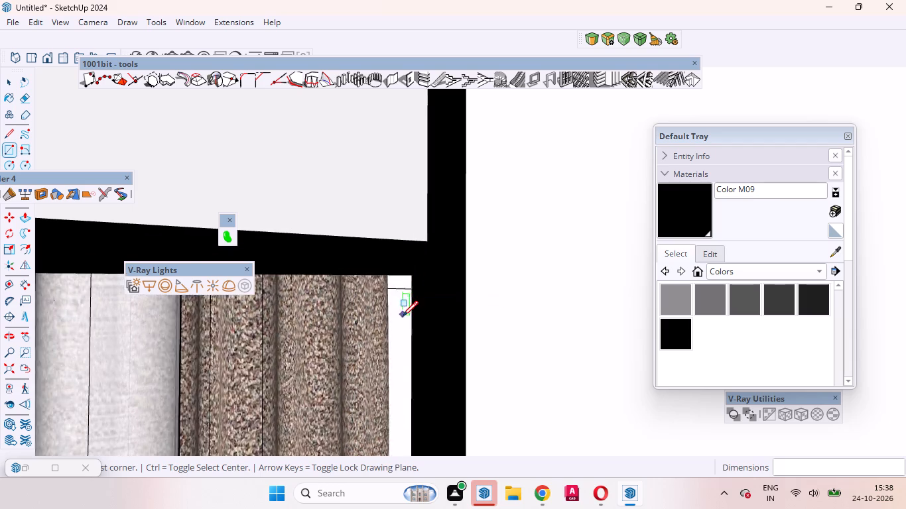
{"action": "scroll", "coordinate": [403, 316], "scroll_direction": "up", "scroll_amount": 1}
{"action": "middle_click_drag", "start_coordinate": [404, 316], "coordinate": [432, 260]}
{"action": "scroll", "coordinate": [432, 258], "scroll_direction": "up", "scroll_amount": 1}
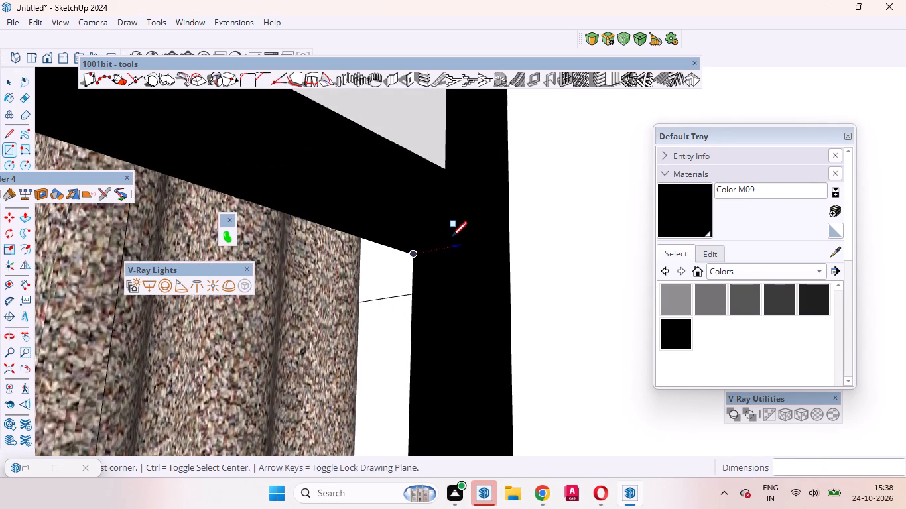
{"action": "left_click", "coordinate": [440, 245]}
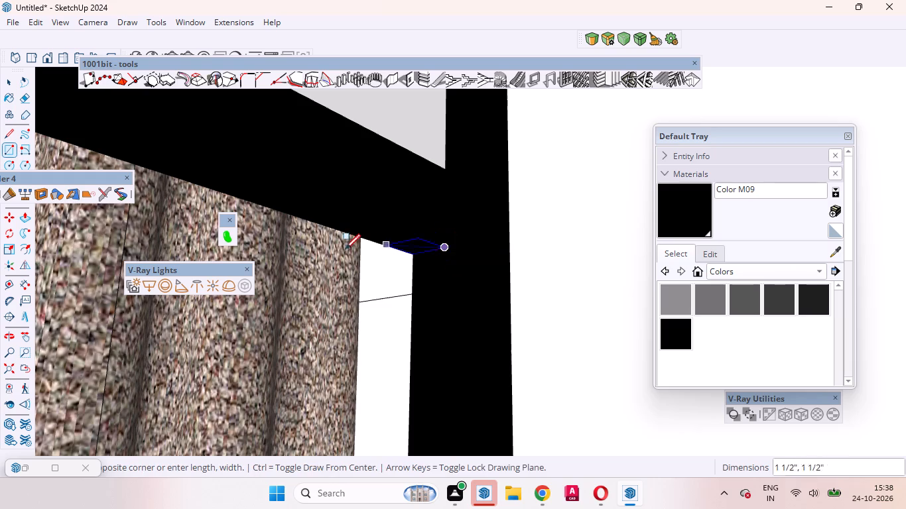
{"action": "scroll", "coordinate": [444, 273], "scroll_direction": "down", "scroll_amount": 20}
{"action": "scroll", "coordinate": [444, 273], "scroll_direction": "down", "scroll_amount": 3}
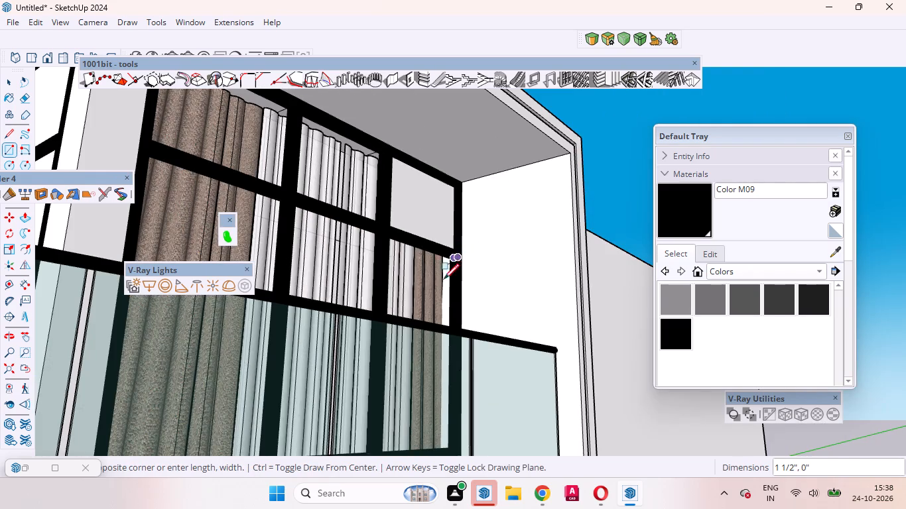
{"action": "scroll", "coordinate": [405, 306], "scroll_direction": "up", "scroll_amount": 2}
{"action": "middle_click_drag", "start_coordinate": [407, 307], "coordinate": [381, 445]}
{"action": "scroll", "coordinate": [419, 363], "scroll_direction": "down", "scroll_amount": 8}
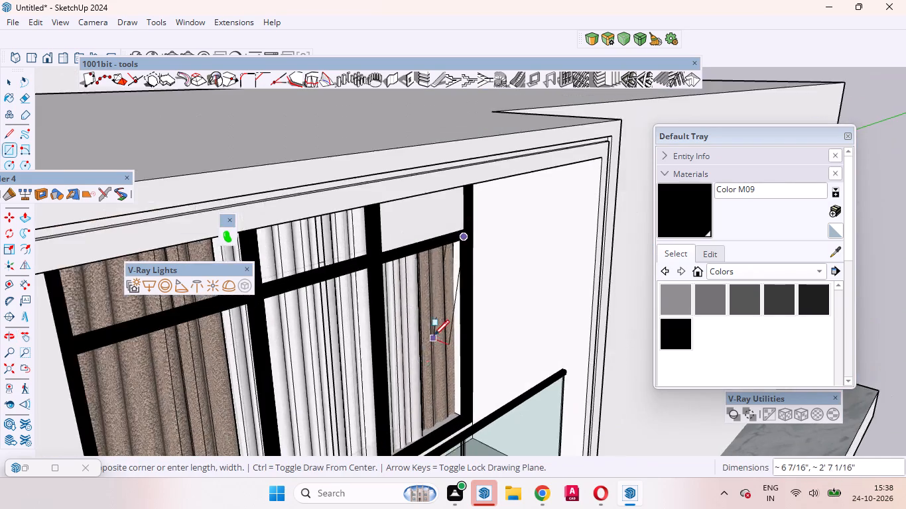
{"action": "scroll", "coordinate": [434, 335], "scroll_direction": "down", "scroll_amount": 2}
{"action": "scroll", "coordinate": [415, 402], "scroll_direction": "up", "scroll_amount": 11}
{"action": "middle_click_drag", "start_coordinate": [417, 406], "coordinate": [410, 459]}
{"action": "scroll", "coordinate": [419, 409], "scroll_direction": "up", "scroll_amount": 5}
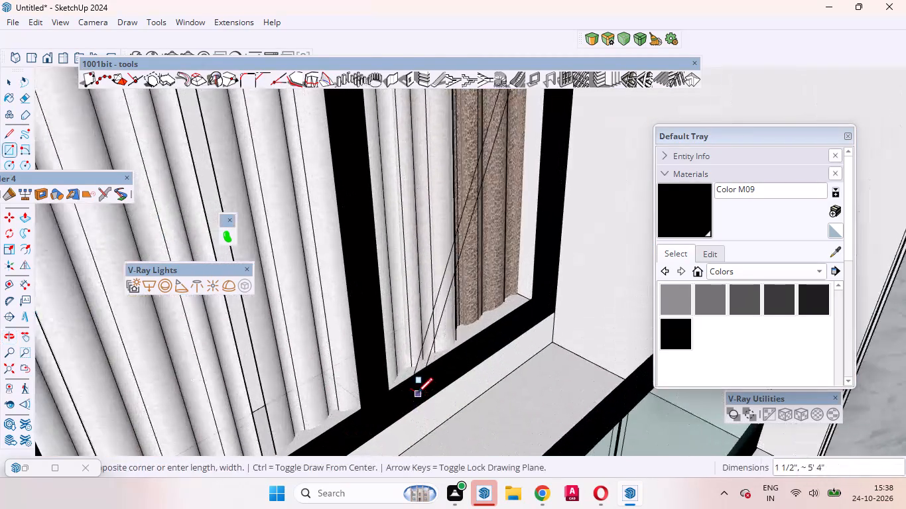
{"action": "key", "text": "Right"}
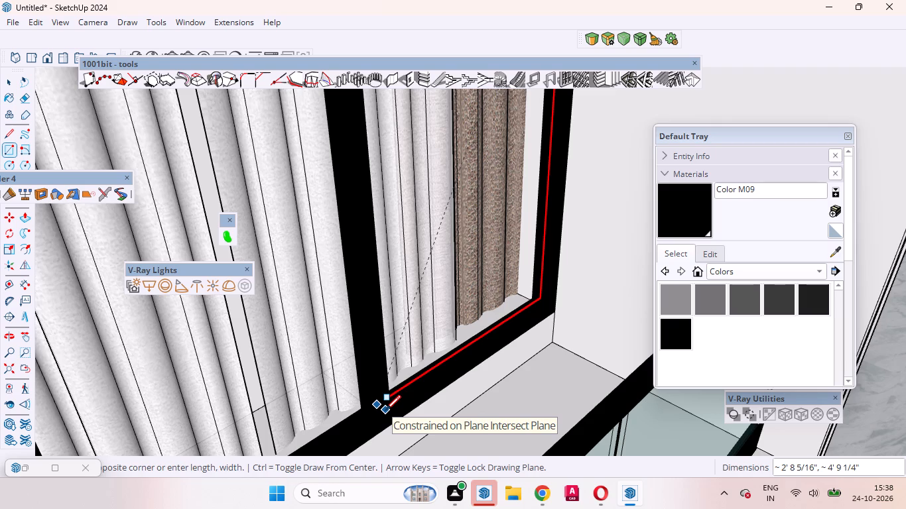
{"action": "left_click", "coordinate": [389, 414]}
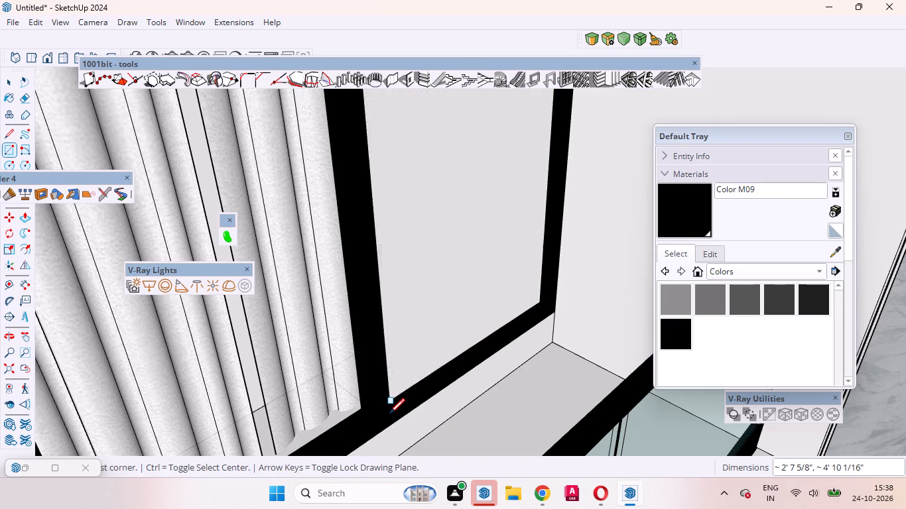
Draw a vertical rectangle about 2' 6 1/8" by 4' 10 1/16" filling the middle lower pane of the balcony side window.
{"action": "scroll", "coordinate": [529, 423], "scroll_direction": "down", "scroll_amount": 16}
{"action": "middle_click_drag", "start_coordinate": [529, 384], "coordinate": [534, 295]}
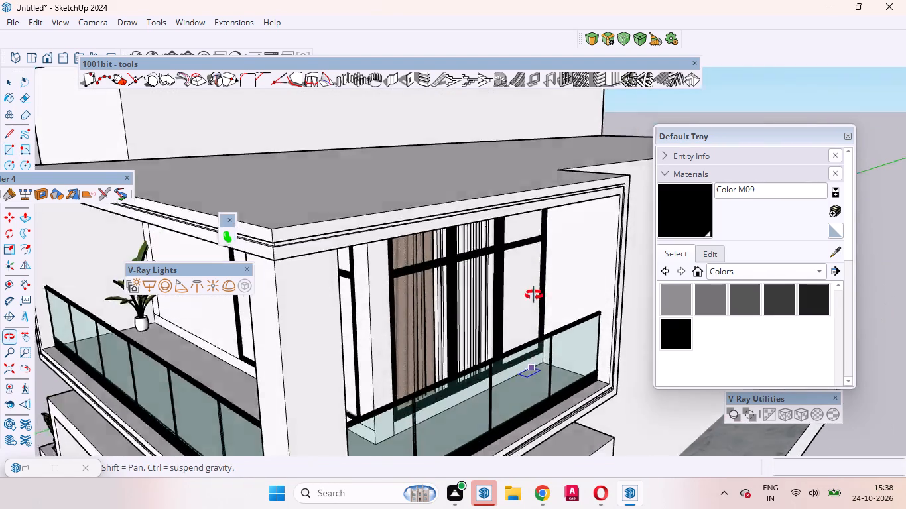
{"action": "middle_click_drag", "start_coordinate": [534, 295], "coordinate": [534, 268]}
{"action": "scroll", "coordinate": [477, 216], "scroll_direction": "up", "scroll_amount": 18}
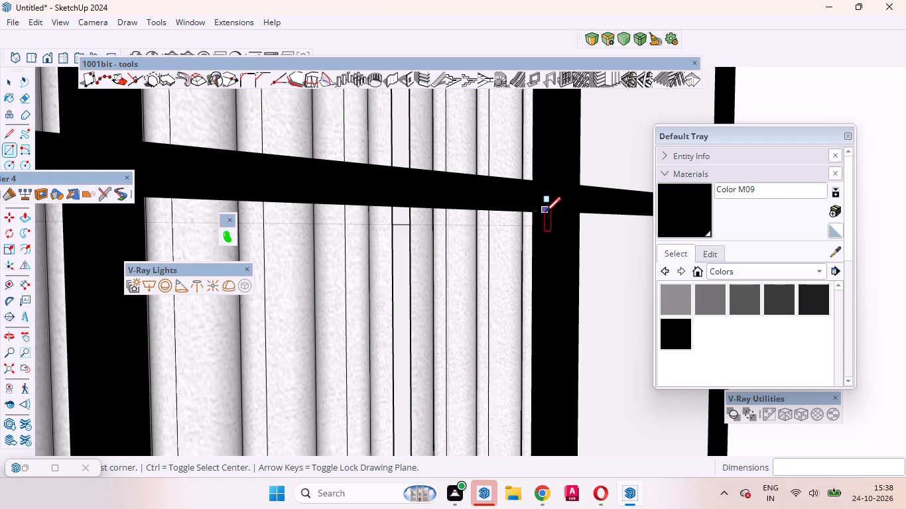
{"action": "scroll", "coordinate": [545, 208], "scroll_direction": "up", "scroll_amount": 4}
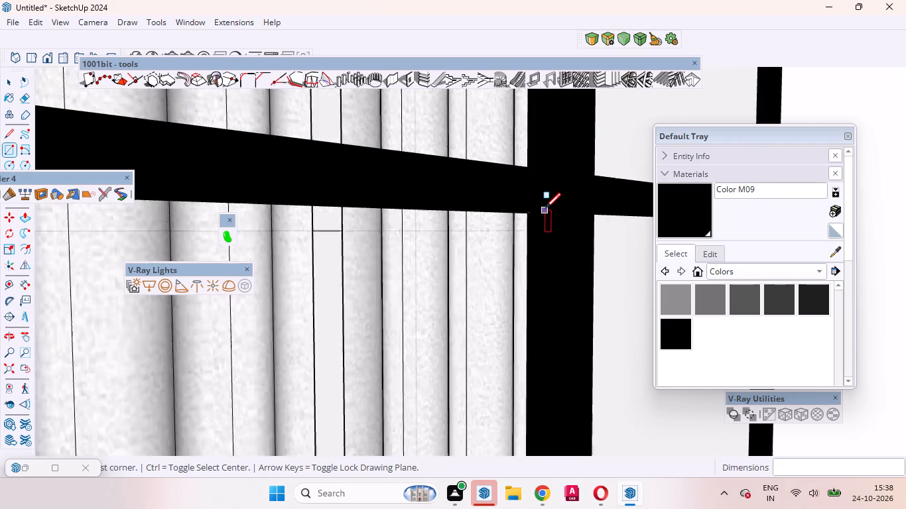
{"action": "scroll", "coordinate": [545, 208], "scroll_direction": "up", "scroll_amount": 8}
{"action": "middle_click_drag", "start_coordinate": [543, 237], "coordinate": [535, 152]}
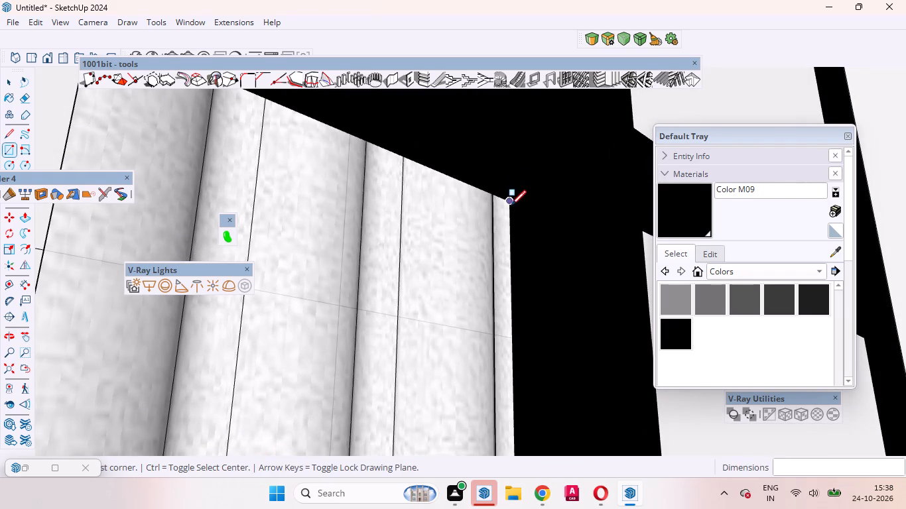
{"action": "left_click", "coordinate": [549, 186]}
{"action": "scroll", "coordinate": [574, 276], "scroll_direction": "down", "scroll_amount": 5}
{"action": "scroll", "coordinate": [446, 310], "scroll_direction": "down", "scroll_amount": 16}
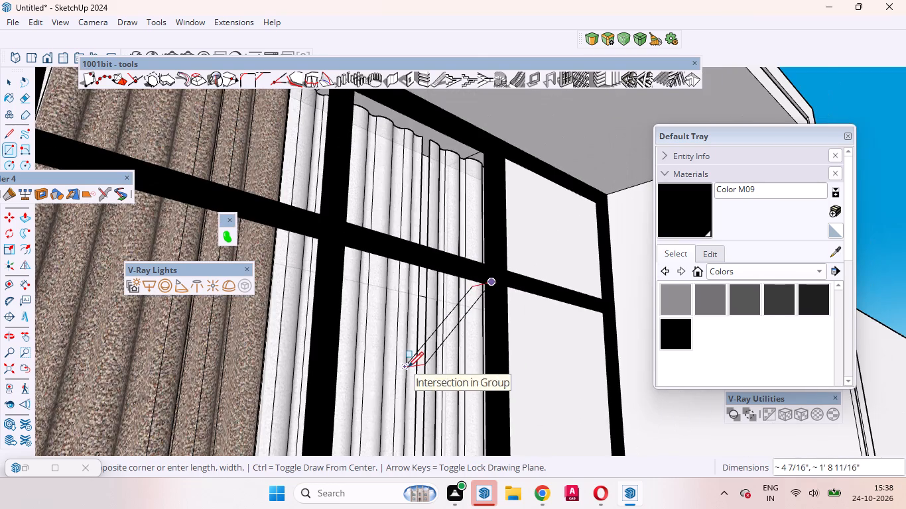
{"action": "key", "text": "Right"}
{"action": "scroll", "coordinate": [453, 353], "scroll_direction": "down", "scroll_amount": 9}
{"action": "middle_click_drag", "start_coordinate": [455, 346], "coordinate": [444, 370]}
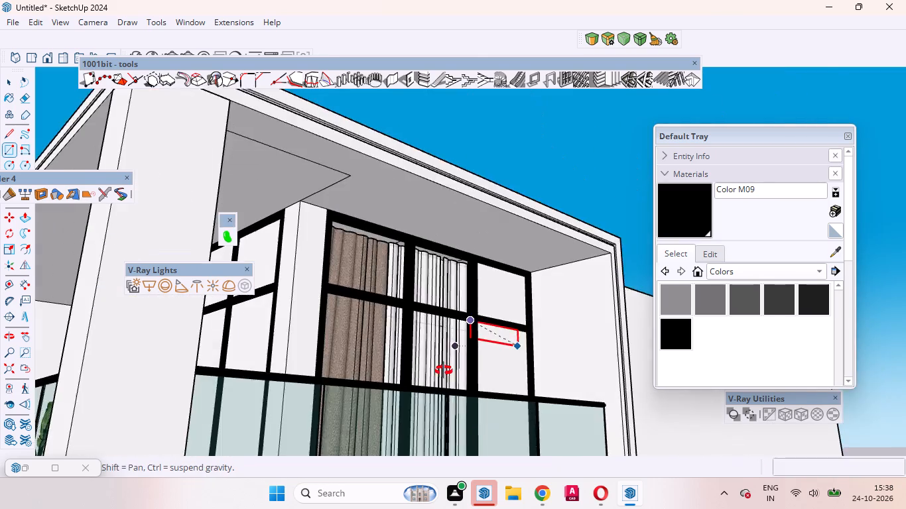
{"action": "middle_click_drag", "start_coordinate": [444, 370], "coordinate": [350, 492]}
{"action": "scroll", "coordinate": [481, 382], "scroll_direction": "down", "scroll_amount": 8}
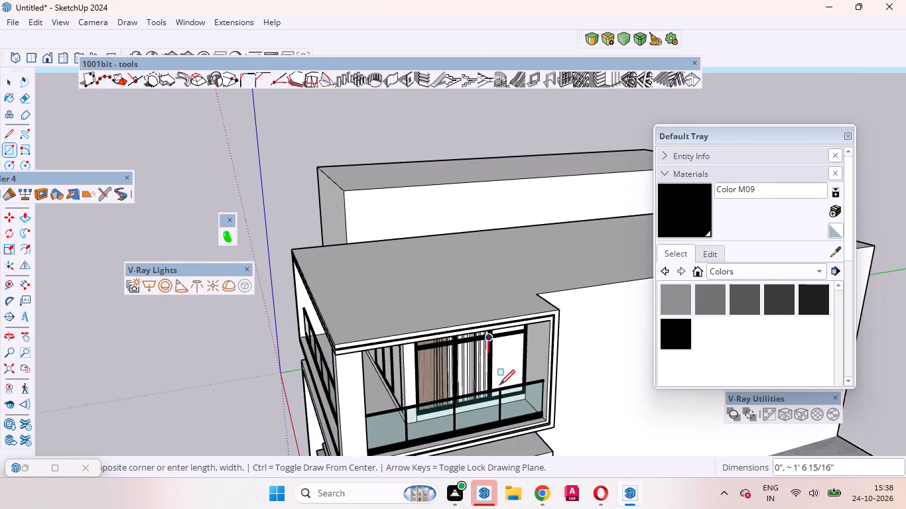
{"action": "scroll", "coordinate": [491, 423], "scroll_direction": "up", "scroll_amount": 5}
{"action": "middle_click_drag", "start_coordinate": [492, 389], "coordinate": [461, 459]}
{"action": "scroll", "coordinate": [452, 377], "scroll_direction": "up", "scroll_amount": 9}
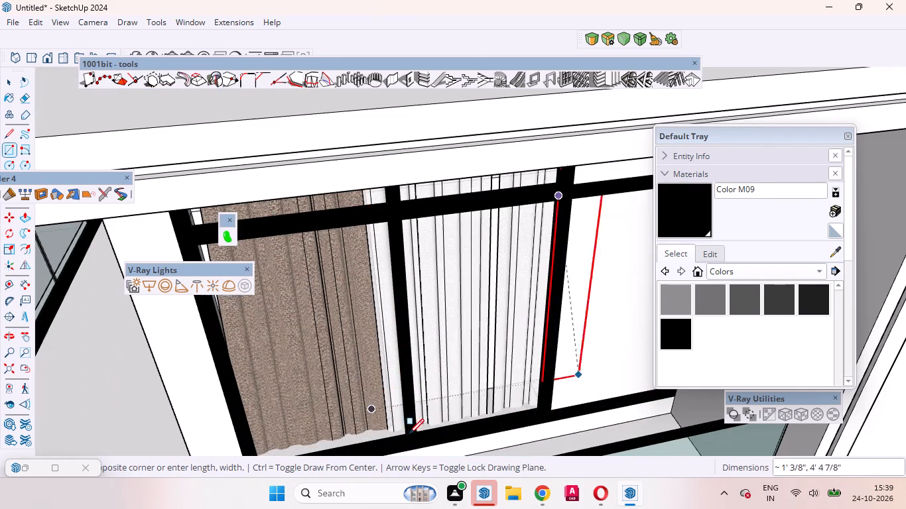
{"action": "left_click", "coordinate": [419, 436]}
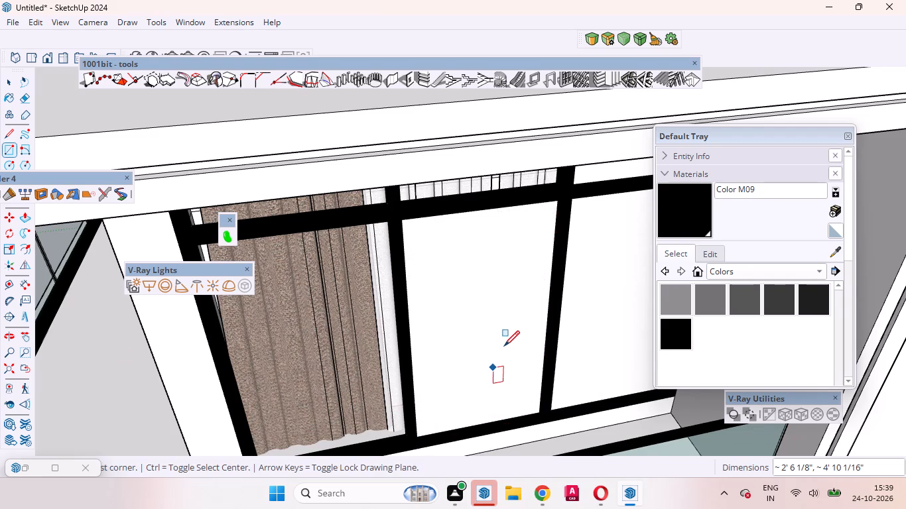
Draw a vertical rectangle about 2' 6 1/8" by 1' 11 15/16" filling the middle upper pane of the balcony side window.
{"action": "scroll", "coordinate": [504, 344], "scroll_direction": "down", "scroll_amount": 9}
{"action": "middle_click_drag", "start_coordinate": [511, 396], "coordinate": [568, 269]}
{"action": "scroll", "coordinate": [611, 96], "scroll_direction": "up", "scroll_amount": 3}
{"action": "middle_click_drag", "start_coordinate": [540, 180], "coordinate": [285, 153]}
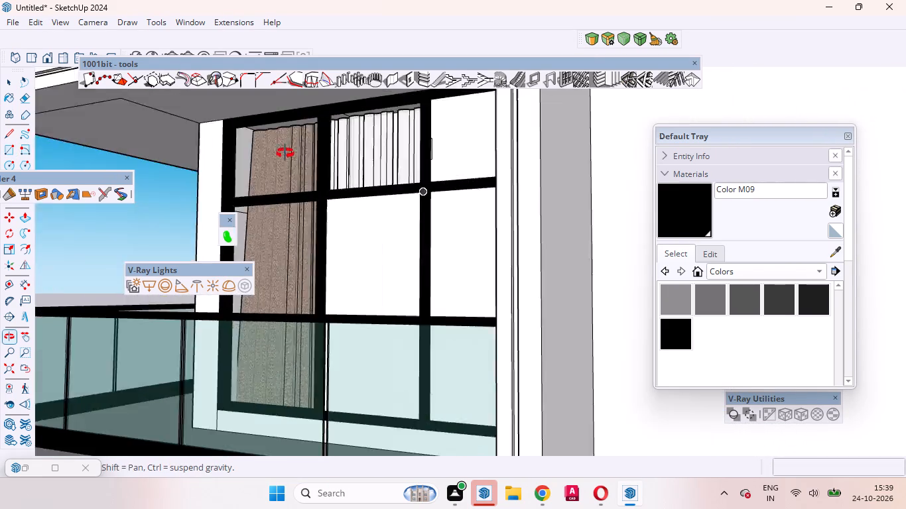
{"action": "middle_click_drag", "start_coordinate": [285, 153], "coordinate": [270, 162]}
{"action": "scroll", "coordinate": [361, 89], "scroll_direction": "up", "scroll_amount": 8}
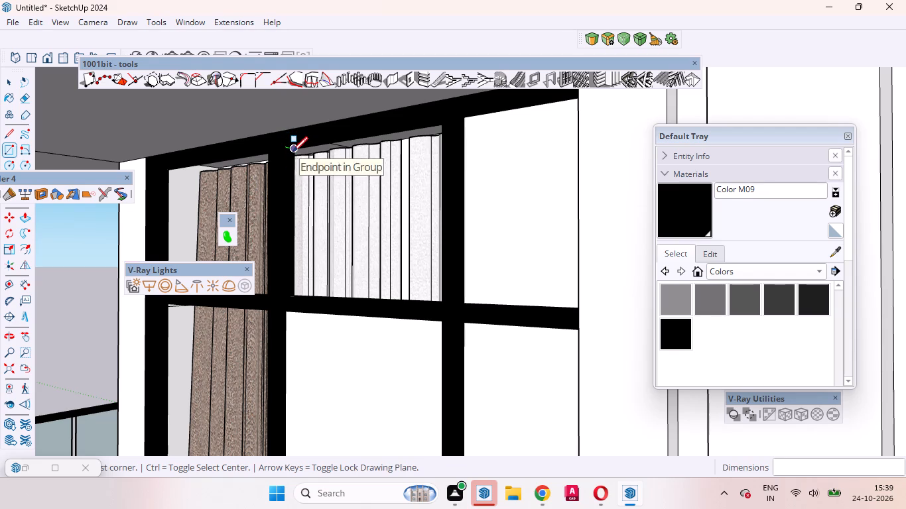
{"action": "scroll", "coordinate": [290, 152], "scroll_direction": "up", "scroll_amount": 11}
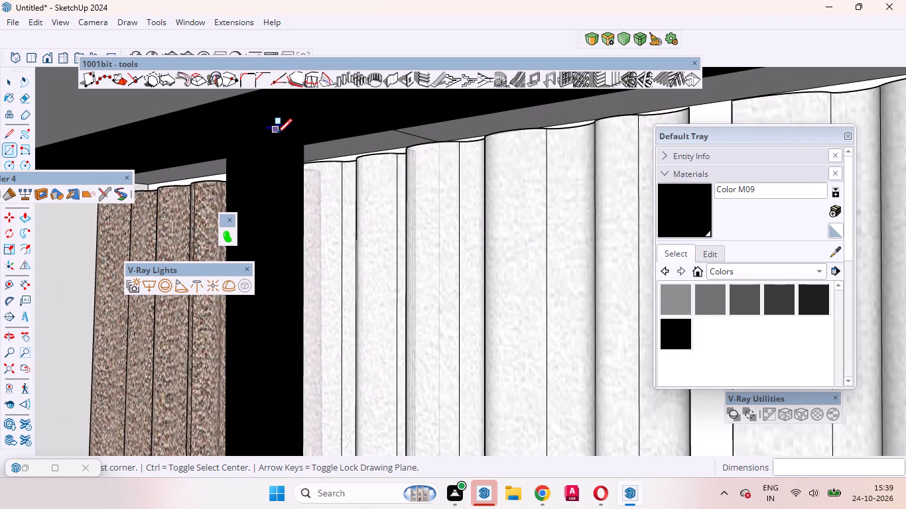
{"action": "left_click", "coordinate": [277, 139]}
{"action": "scroll", "coordinate": [292, 206], "scroll_direction": "down", "scroll_amount": 12}
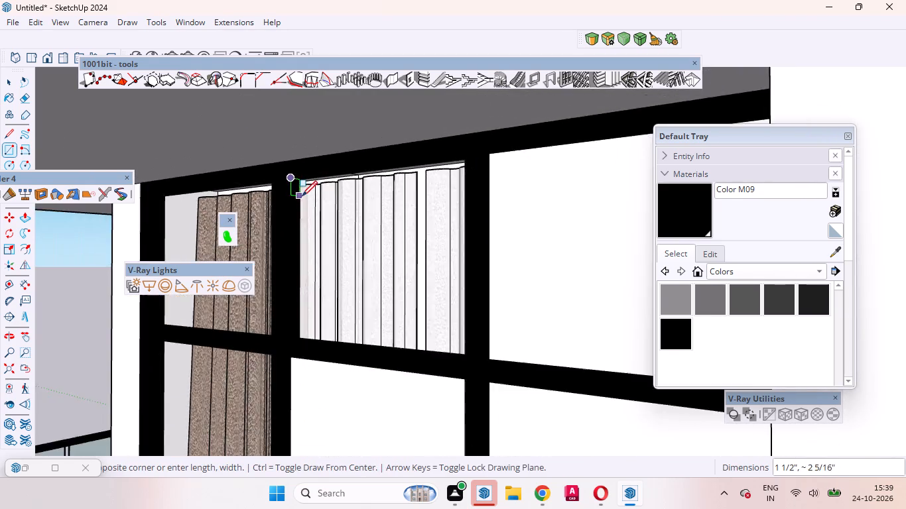
{"action": "scroll", "coordinate": [302, 196], "scroll_direction": "down", "scroll_amount": 6}
{"action": "middle_click_drag", "start_coordinate": [358, 319], "coordinate": [483, 351]}
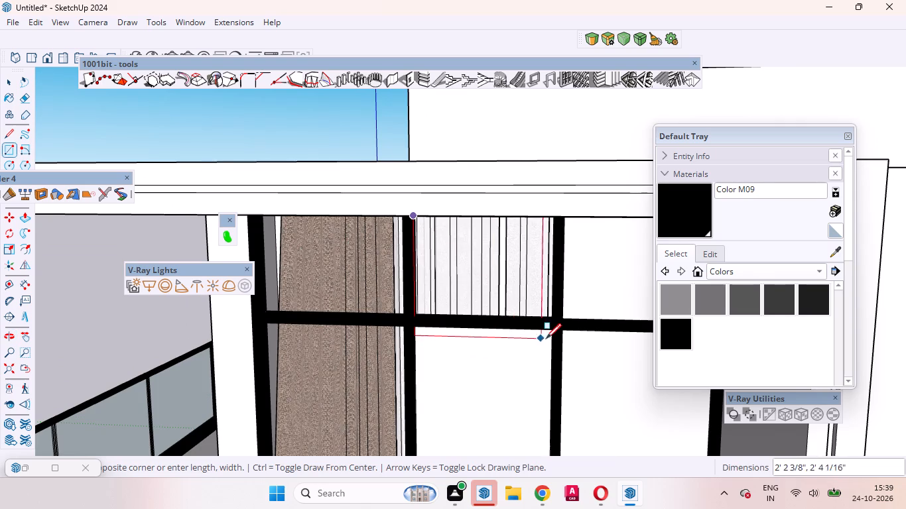
{"action": "key", "text": "Right"}
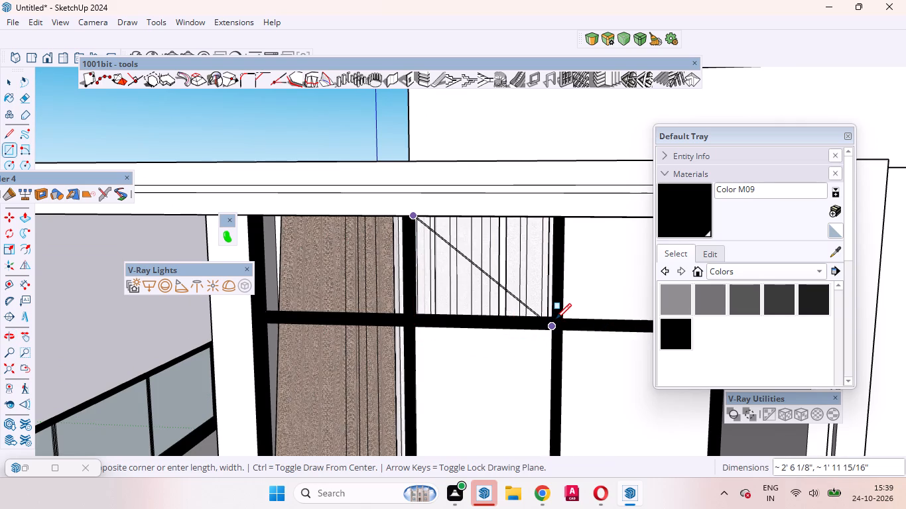
{"action": "left_click", "coordinate": [556, 319]}
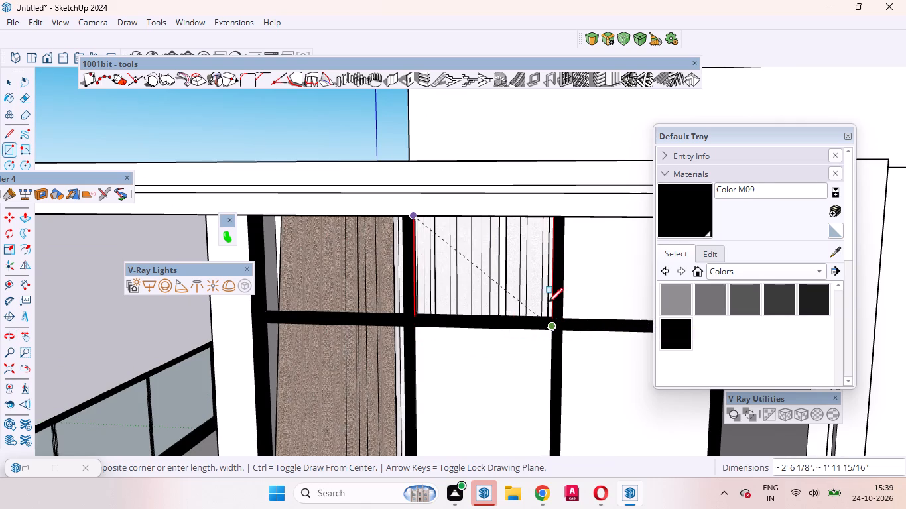
Draw a vertical rectangle about 2' 8 5/8" by 1' 9 15/16" filling the side window's upper pane in front of the brown curtain.
{"action": "scroll", "coordinate": [474, 335], "scroll_direction": "down", "scroll_amount": 4}
{"action": "middle_click_drag", "start_coordinate": [475, 341], "coordinate": [482, 247]}
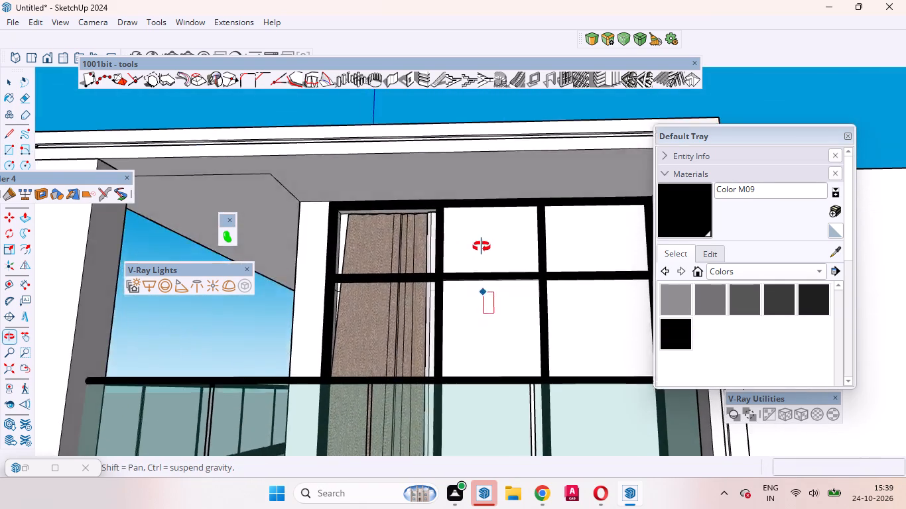
{"action": "middle_click_drag", "start_coordinate": [482, 247], "coordinate": [474, 235]}
{"action": "scroll", "coordinate": [332, 206], "scroll_direction": "up", "scroll_amount": 15}
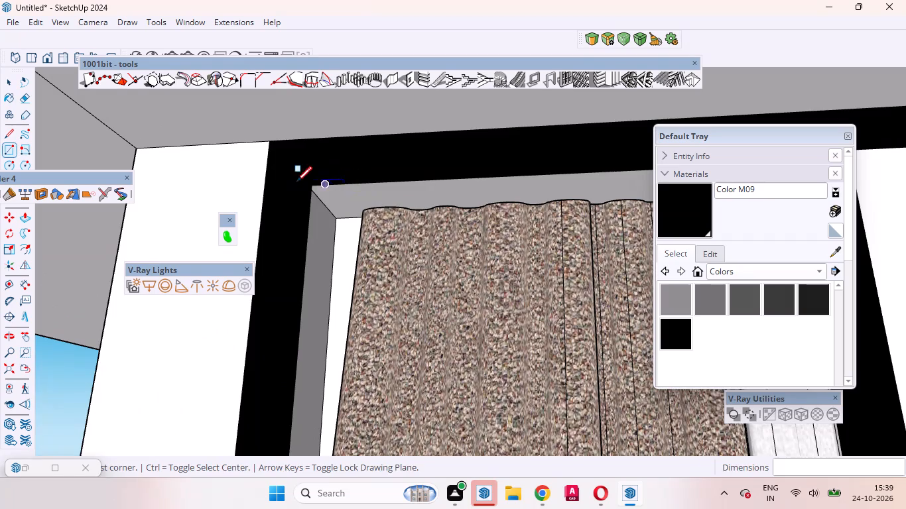
{"action": "middle_click_drag", "start_coordinate": [296, 182], "coordinate": [199, 144]}
{"action": "scroll", "coordinate": [317, 218], "scroll_direction": "up", "scroll_amount": 4}
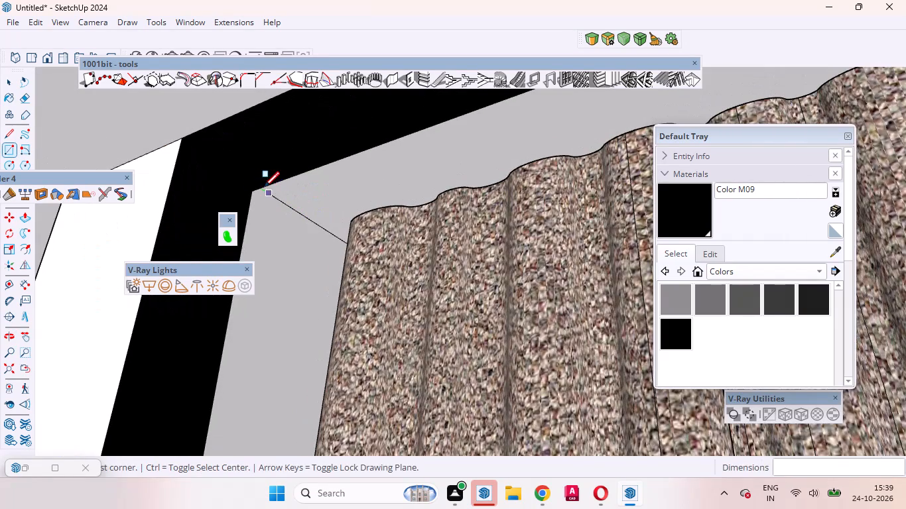
{"action": "left_click", "coordinate": [234, 174]}
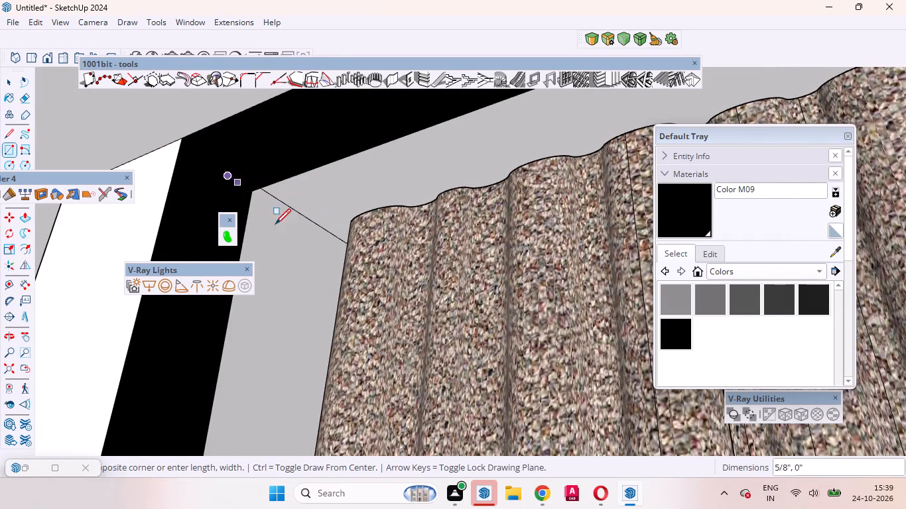
{"action": "scroll", "coordinate": [367, 272], "scroll_direction": "down", "scroll_amount": 8}
{"action": "middle_click_drag", "start_coordinate": [400, 282], "coordinate": [522, 421]}
{"action": "scroll", "coordinate": [527, 414], "scroll_direction": "up", "scroll_amount": 1}
{"action": "scroll", "coordinate": [534, 374], "scroll_direction": "down", "scroll_amount": 7}
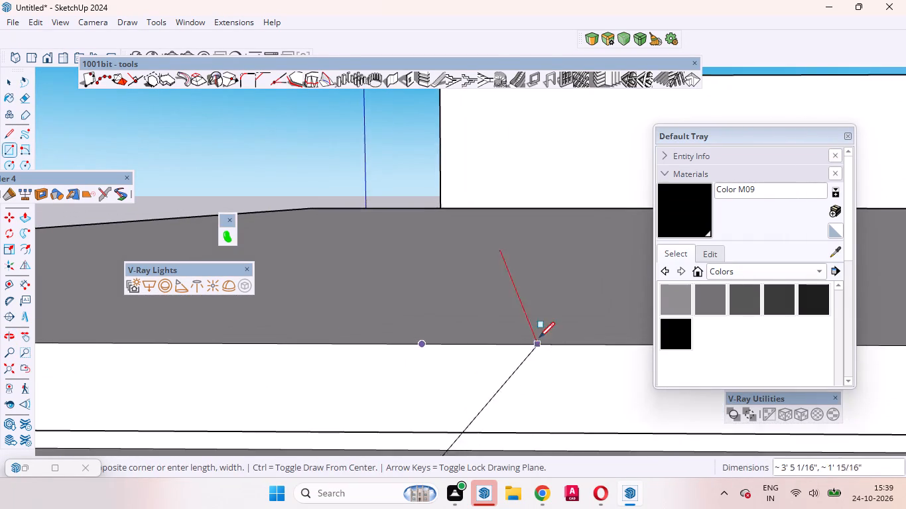
{"action": "scroll", "coordinate": [539, 337], "scroll_direction": "down", "scroll_amount": 17}
{"action": "scroll", "coordinate": [558, 410], "scroll_direction": "up", "scroll_amount": 10}
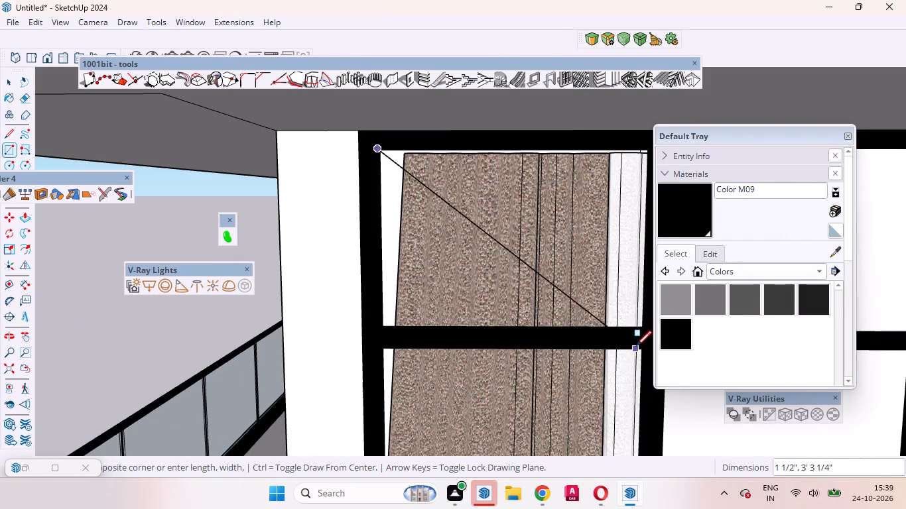
{"action": "key", "text": "Right"}
{"action": "scroll", "coordinate": [604, 328], "scroll_direction": "down", "scroll_amount": 3}
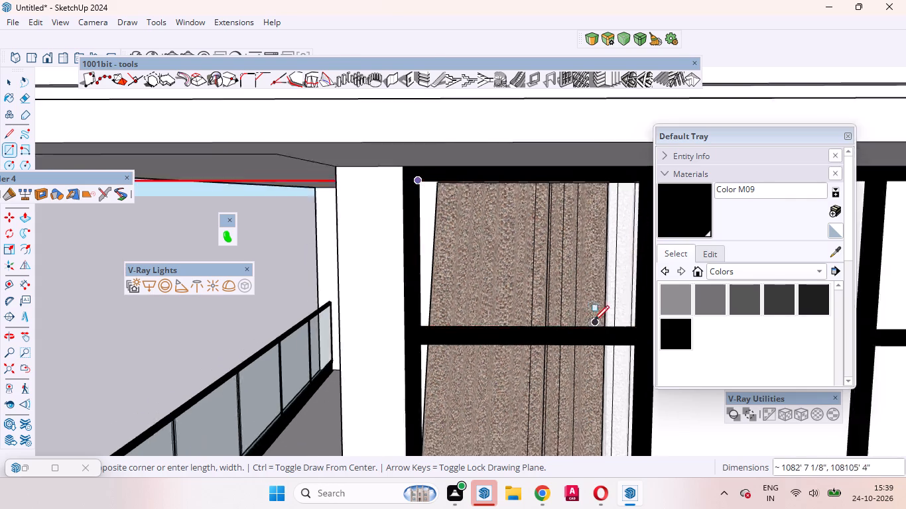
{"action": "scroll", "coordinate": [594, 321], "scroll_direction": "down", "scroll_amount": 1}
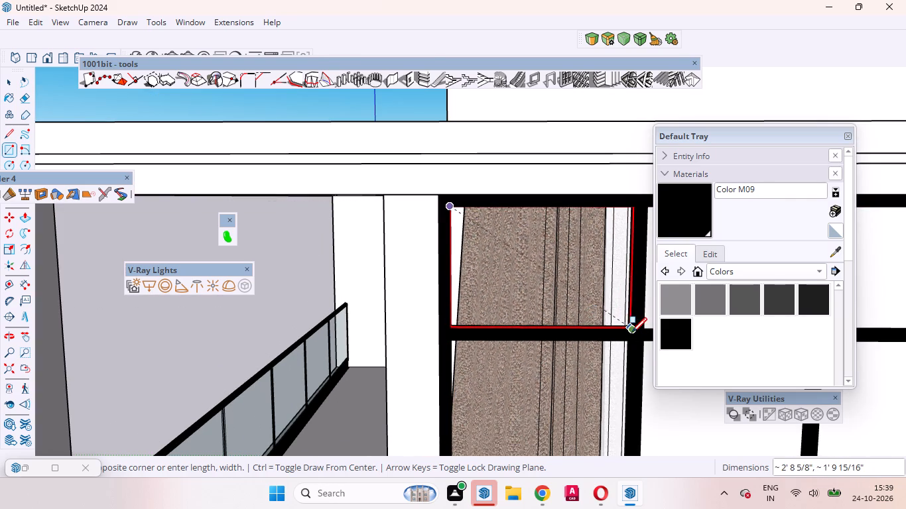
{"action": "left_click", "coordinate": [633, 331]}
Draw a vertical rectangle about 2' 8 5/8" by 4' 10 1/16" filling the lower brown-curtain pane of the balcony side window.
{"action": "scroll", "coordinate": [554, 335], "scroll_direction": "down", "scroll_amount": 4}
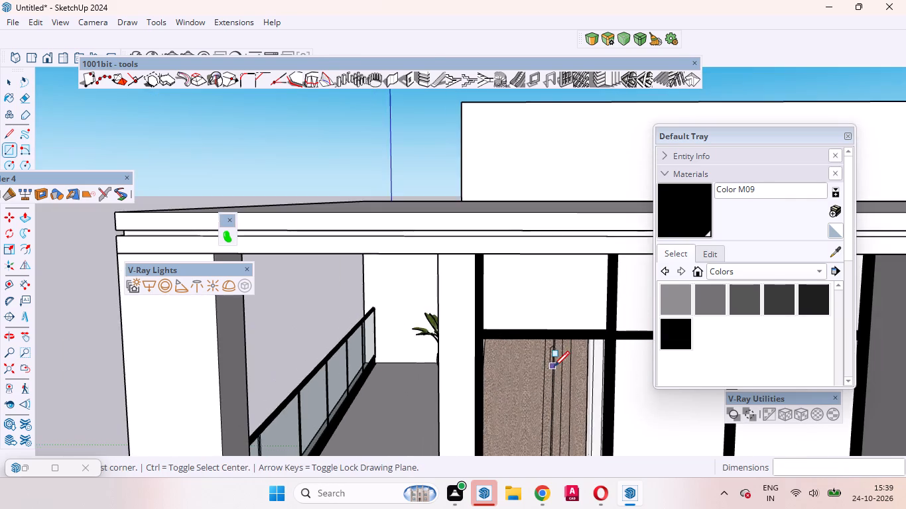
{"action": "middle_click_drag", "start_coordinate": [554, 367], "coordinate": [459, 272]}
{"action": "scroll", "coordinate": [409, 294], "scroll_direction": "up", "scroll_amount": 8}
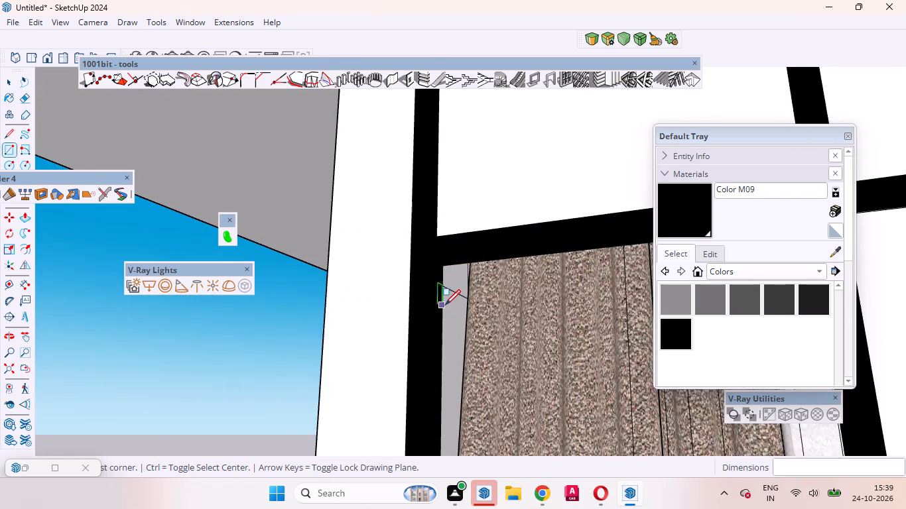
{"action": "scroll", "coordinate": [445, 305], "scroll_direction": "up", "scroll_amount": 12}
{"action": "middle_click_drag", "start_coordinate": [453, 250], "coordinate": [399, 200]}
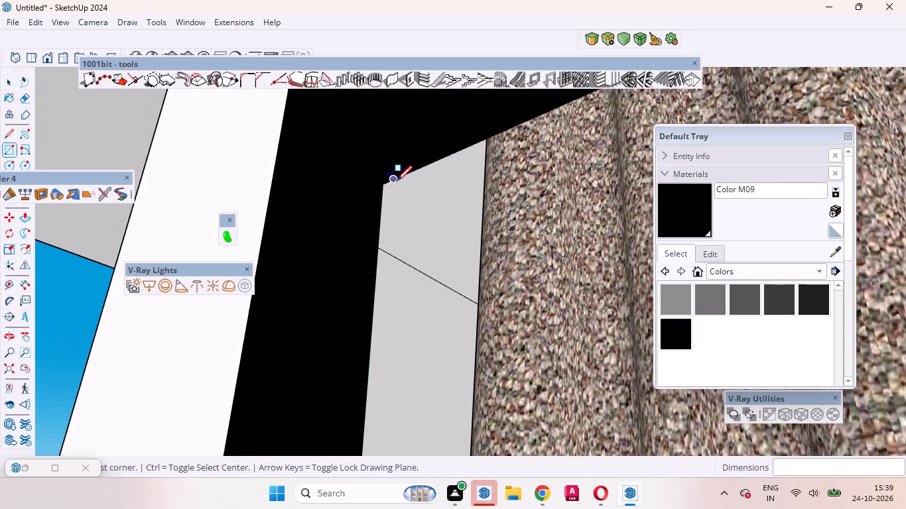
{"action": "left_click_drag", "start_coordinate": [352, 164], "coordinate": [357, 172]}
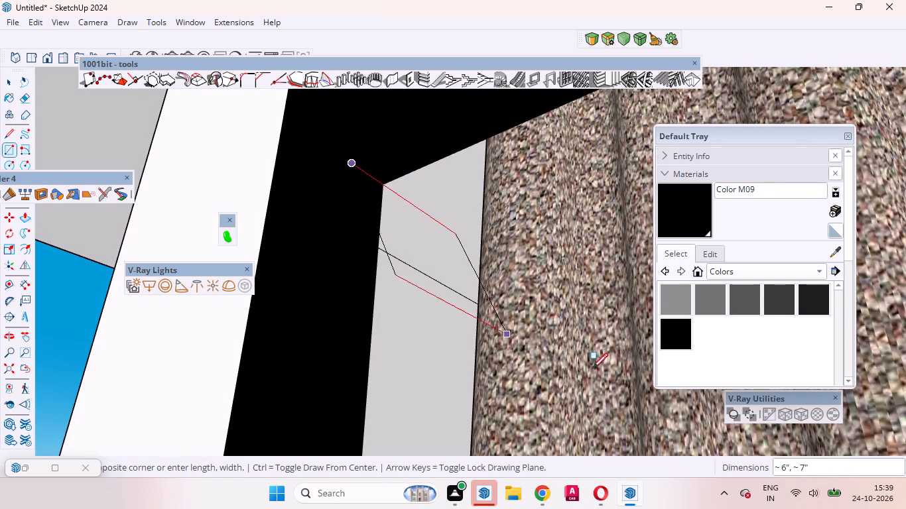
{"action": "scroll", "coordinate": [574, 343], "scroll_direction": "down", "scroll_amount": 8}
{"action": "middle_click_drag", "start_coordinate": [549, 322], "coordinate": [580, 425]}
{"action": "scroll", "coordinate": [580, 425], "scroll_direction": "up", "scroll_amount": 1}
{"action": "scroll", "coordinate": [585, 416], "scroll_direction": "down", "scroll_amount": 7}
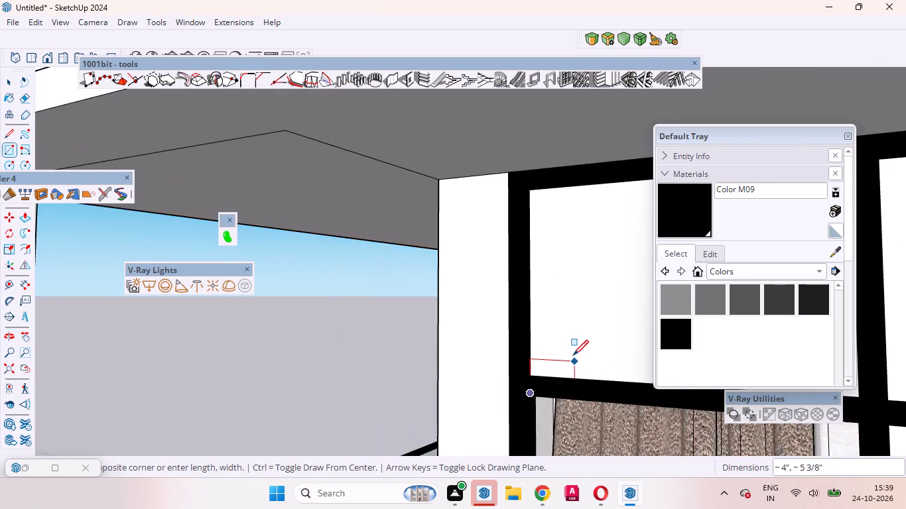
{"action": "scroll", "coordinate": [573, 355], "scroll_direction": "down", "scroll_amount": 20}
{"action": "scroll", "coordinate": [573, 355], "scroll_direction": "down", "scroll_amount": 3}
{"action": "scroll", "coordinate": [566, 361], "scroll_direction": "up", "scroll_amount": 1}
{"action": "middle_click_drag", "start_coordinate": [571, 379], "coordinate": [629, 455]}
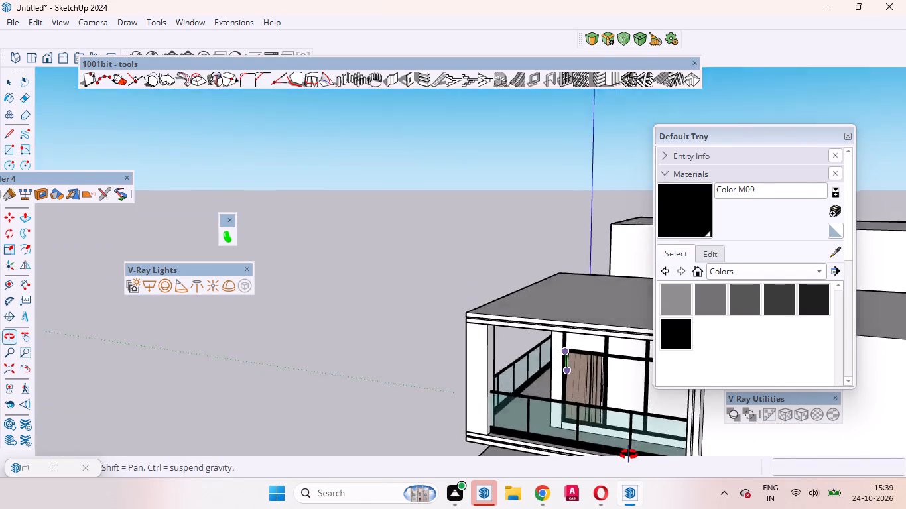
{"action": "middle_click_drag", "start_coordinate": [629, 455], "coordinate": [680, 472]}
{"action": "scroll", "coordinate": [596, 372], "scroll_direction": "up", "scroll_amount": 18}
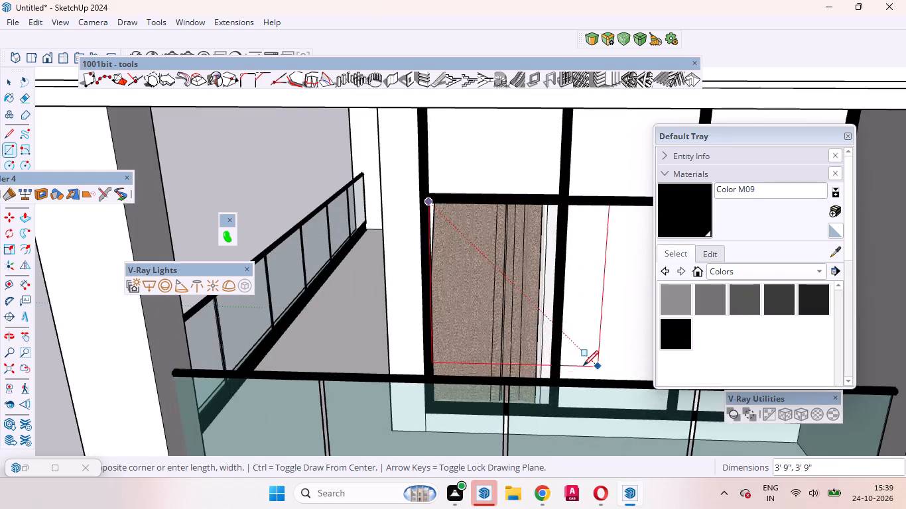
{"action": "scroll", "coordinate": [583, 366], "scroll_direction": "up", "scroll_amount": 2}
{"action": "middle_click_drag", "start_coordinate": [570, 383], "coordinate": [598, 443]}
{"action": "scroll", "coordinate": [592, 427], "scroll_direction": "down", "scroll_amount": 4}
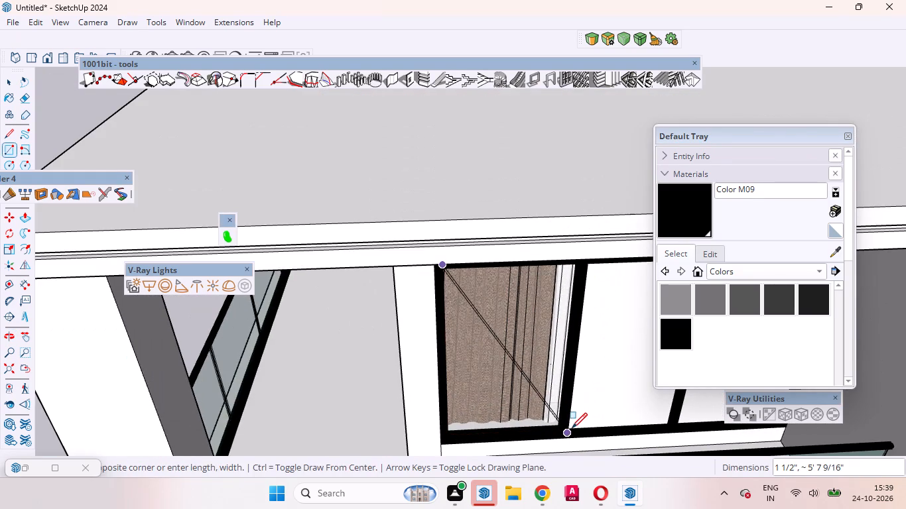
{"action": "scroll", "coordinate": [562, 432], "scroll_direction": "up", "scroll_amount": 5}
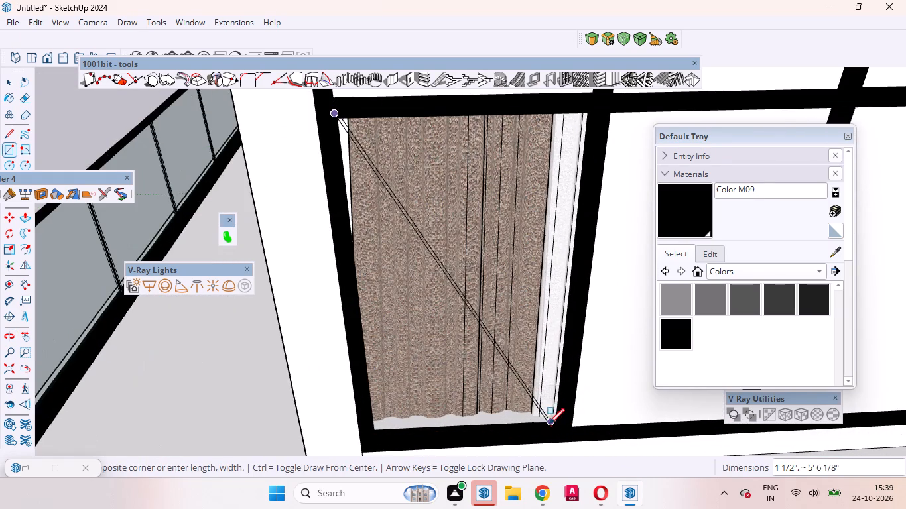
{"action": "key", "text": "Right"}
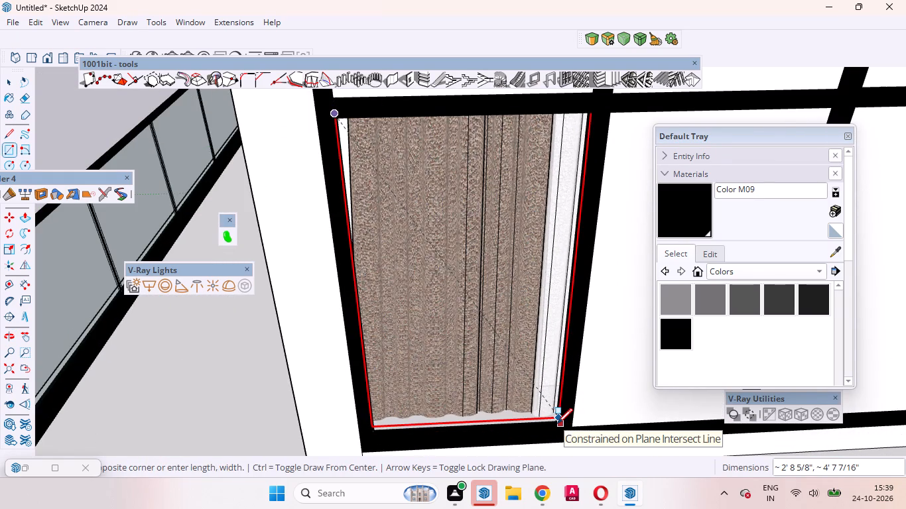
{"action": "left_click", "coordinate": [558, 429]}
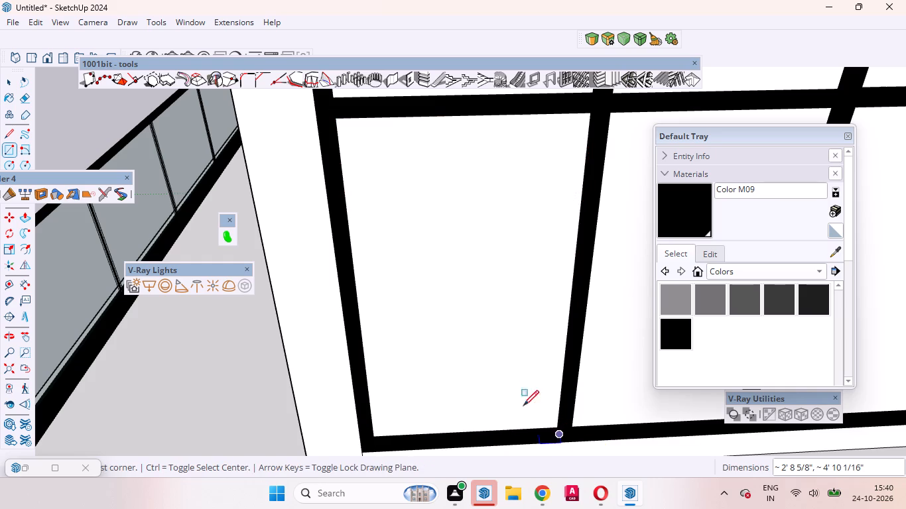
{"action": "key", "text": "space"}
Sample the Translucent Glass Gray material from the ground-floor window's pane.
{"action": "scroll", "coordinate": [491, 374], "scroll_direction": "down", "scroll_amount": 5}
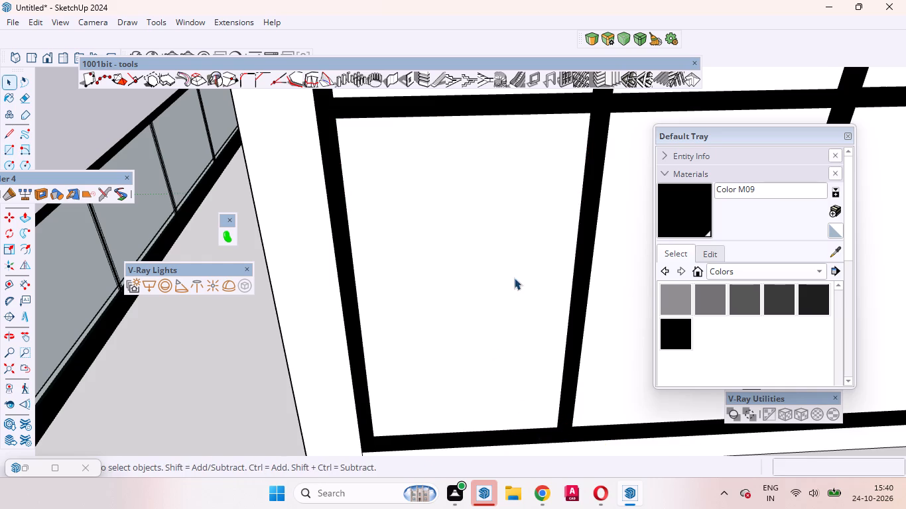
{"action": "scroll", "coordinate": [494, 292], "scroll_direction": "down", "scroll_amount": 15}
{"action": "scroll", "coordinate": [486, 313], "scroll_direction": "down", "scroll_amount": 9}
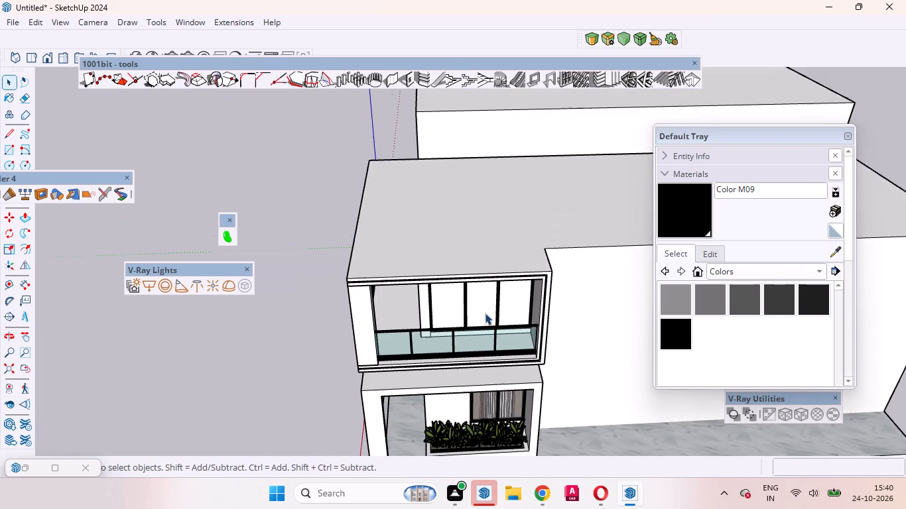
{"action": "middle_click_drag", "start_coordinate": [446, 346], "coordinate": [725, 278]}
{"action": "middle_click_drag", "start_coordinate": [494, 300], "coordinate": [559, 290]}
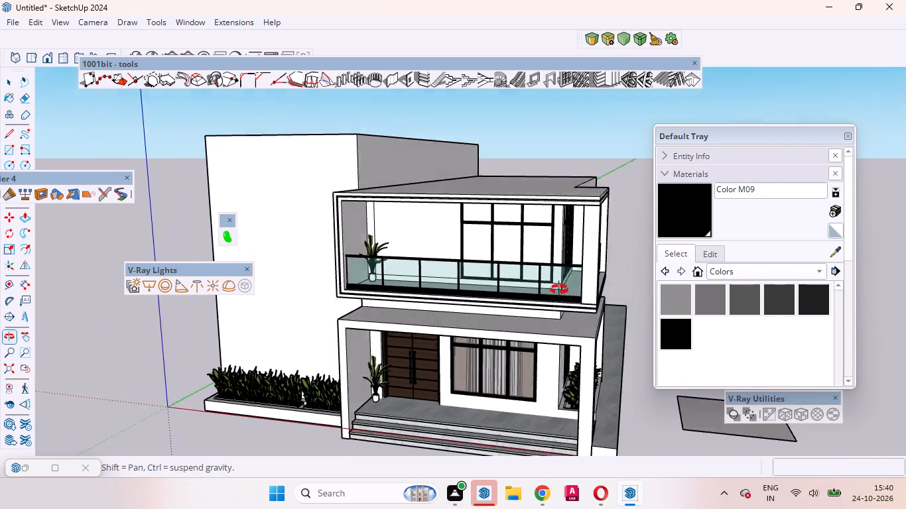
{"action": "middle_click_drag", "start_coordinate": [559, 290], "coordinate": [592, 282]}
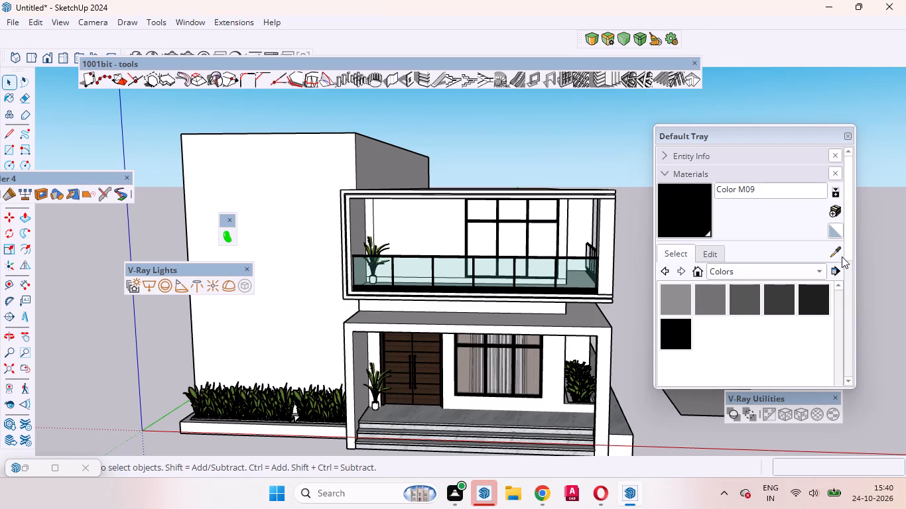
{"action": "left_click", "coordinate": [833, 251]}
{"action": "scroll", "coordinate": [466, 370], "scroll_direction": "up", "scroll_amount": 2}
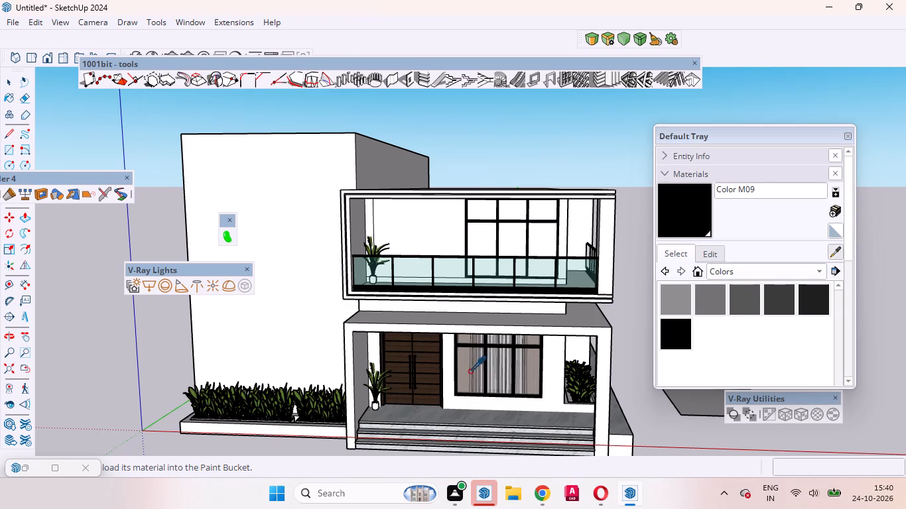
{"action": "scroll", "coordinate": [470, 371], "scroll_direction": "up", "scroll_amount": 10}
{"action": "left_click", "coordinate": [477, 333]}
{"action": "scroll", "coordinate": [458, 446], "scroll_direction": "down", "scroll_amount": 6}
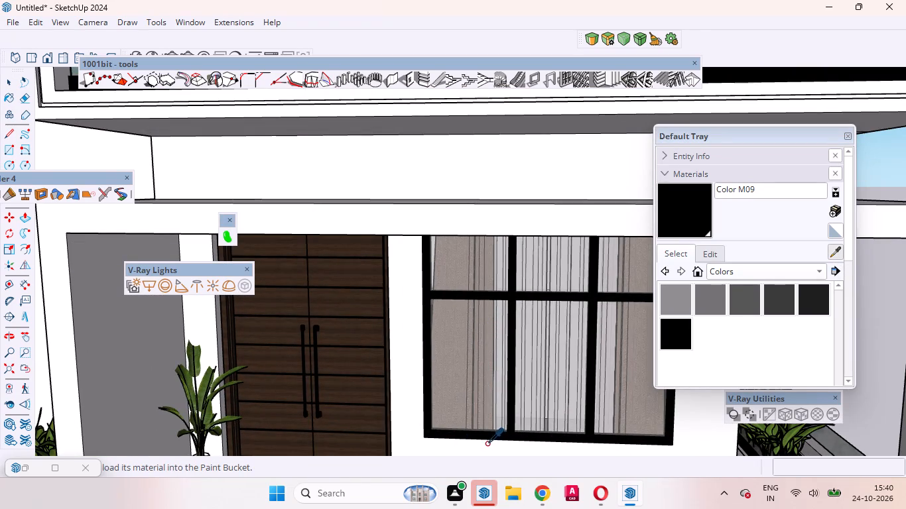
{"action": "scroll", "coordinate": [487, 443], "scroll_direction": "down", "scroll_amount": 2}
{"action": "left_click", "coordinate": [469, 369]}
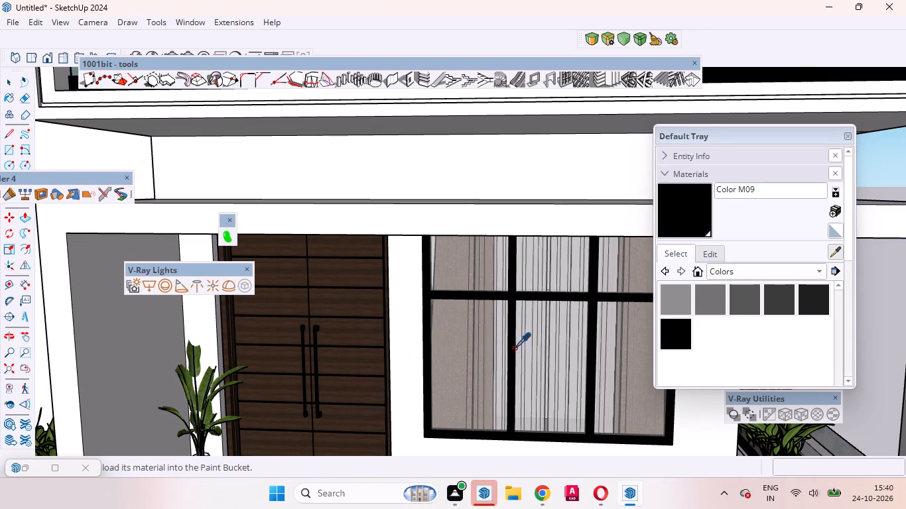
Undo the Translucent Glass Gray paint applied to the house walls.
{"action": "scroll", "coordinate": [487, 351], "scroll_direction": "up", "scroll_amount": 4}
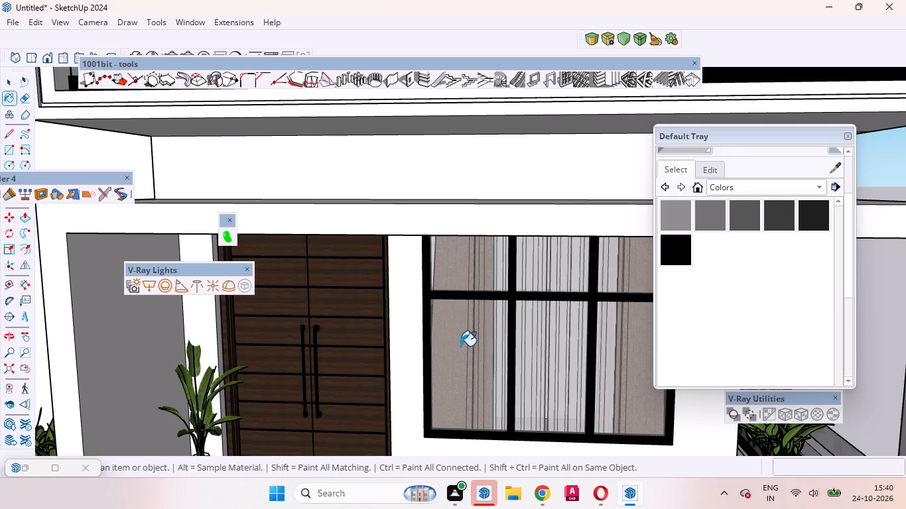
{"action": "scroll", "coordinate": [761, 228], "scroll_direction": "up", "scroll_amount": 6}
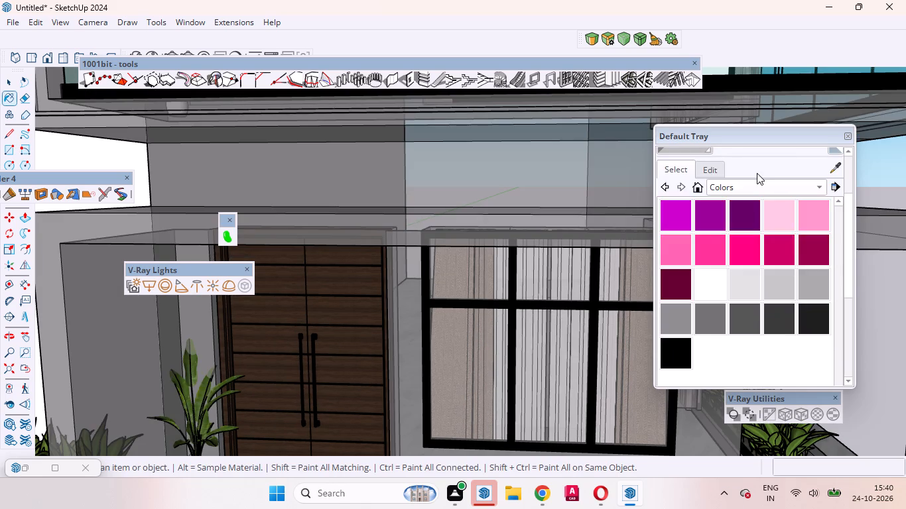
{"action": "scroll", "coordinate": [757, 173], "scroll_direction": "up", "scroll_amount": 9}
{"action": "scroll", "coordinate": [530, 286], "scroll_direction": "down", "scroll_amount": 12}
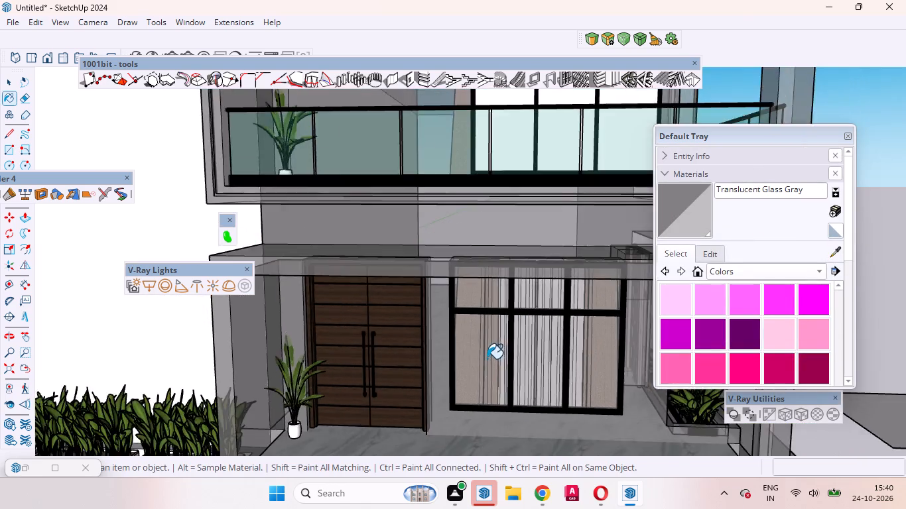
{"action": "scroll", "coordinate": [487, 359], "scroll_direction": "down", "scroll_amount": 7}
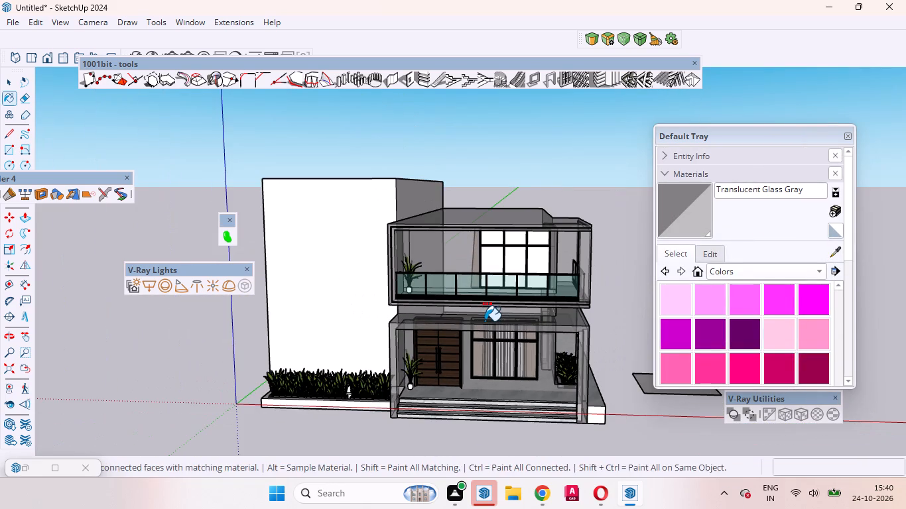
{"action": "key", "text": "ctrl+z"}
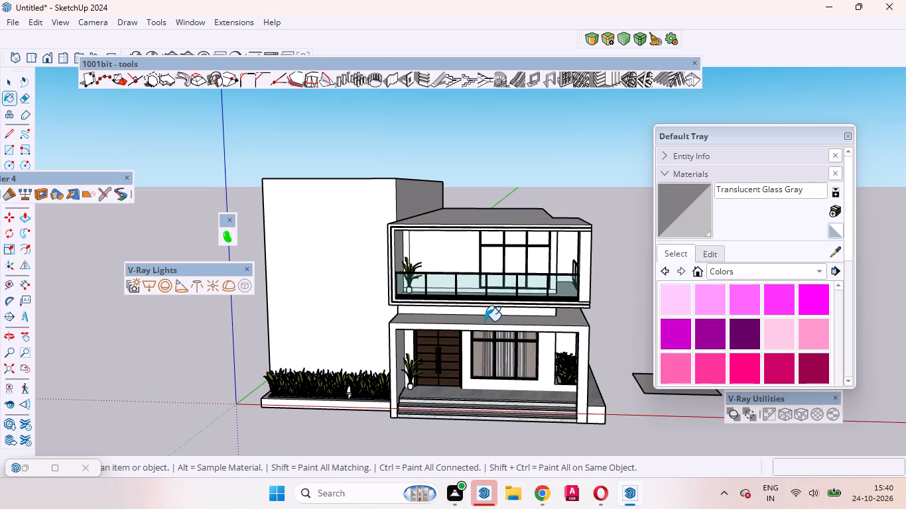
Paint all six panes of the balcony front window with Translucent Glass Gray.
{"action": "scroll", "coordinate": [513, 270], "scroll_direction": "up", "scroll_amount": 10}
{"action": "left_click", "coordinate": [519, 253]}
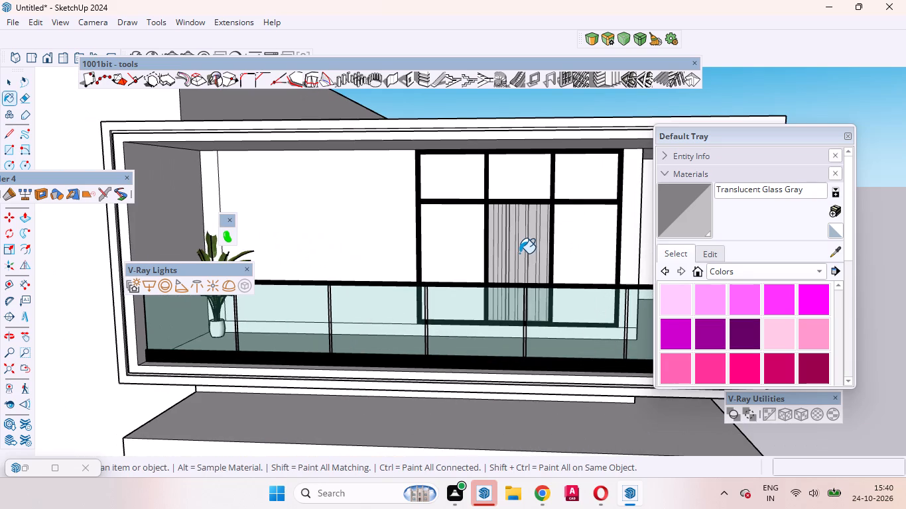
{"action": "left_click", "coordinate": [472, 239]}
{"action": "left_click", "coordinate": [462, 184]}
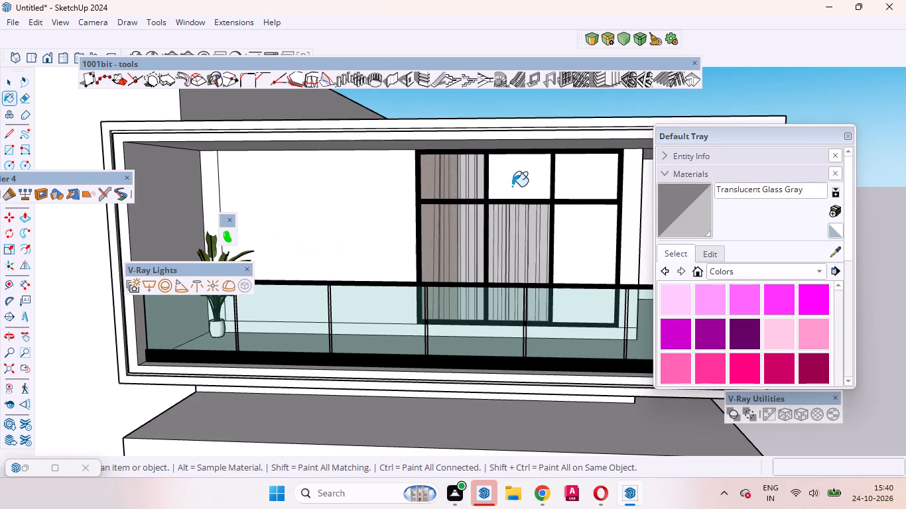
{"action": "left_click", "coordinate": [513, 186]}
{"action": "left_click", "coordinate": [598, 187]}
{"action": "left_click", "coordinate": [578, 243]}
Paint the three lower and three upper panes of the balcony side window with Translucent Glass Gray.
{"action": "middle_click_drag", "start_coordinate": [564, 235], "coordinate": [244, 302]}
{"action": "left_click", "coordinate": [529, 345]}
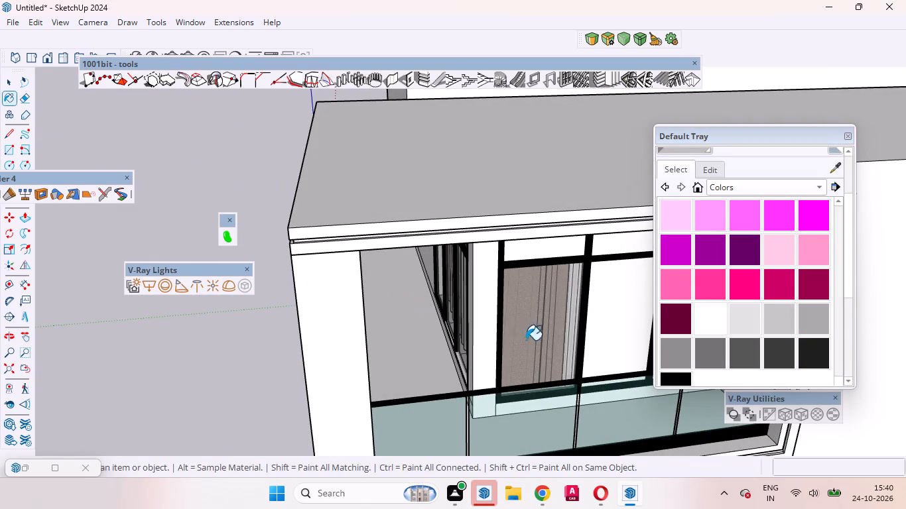
{"action": "scroll", "coordinate": [249, 284], "scroll_direction": "down", "scroll_amount": 4}
{"action": "scroll", "coordinate": [426, 308], "scroll_direction": "down", "scroll_amount": 9}
{"action": "scroll", "coordinate": [460, 319], "scroll_direction": "up", "scroll_amount": 8}
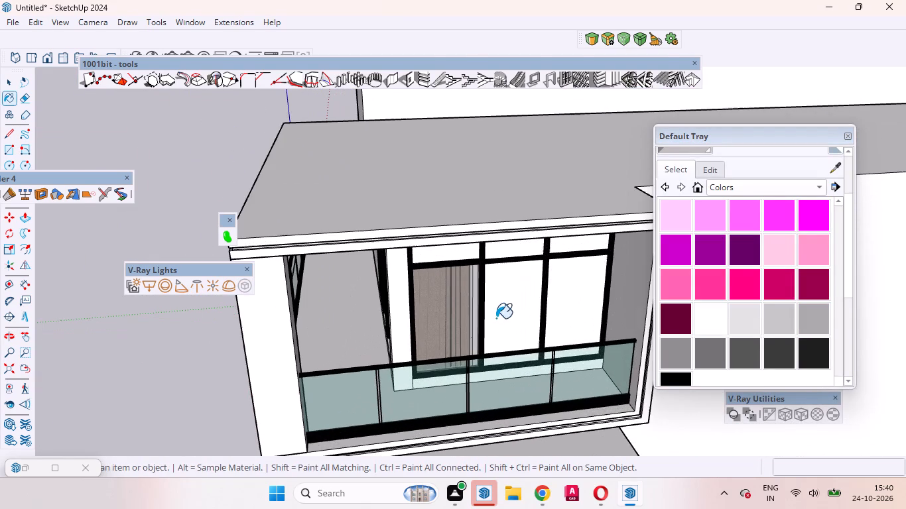
{"action": "left_click", "coordinate": [501, 311]}
{"action": "left_click", "coordinate": [575, 311]}
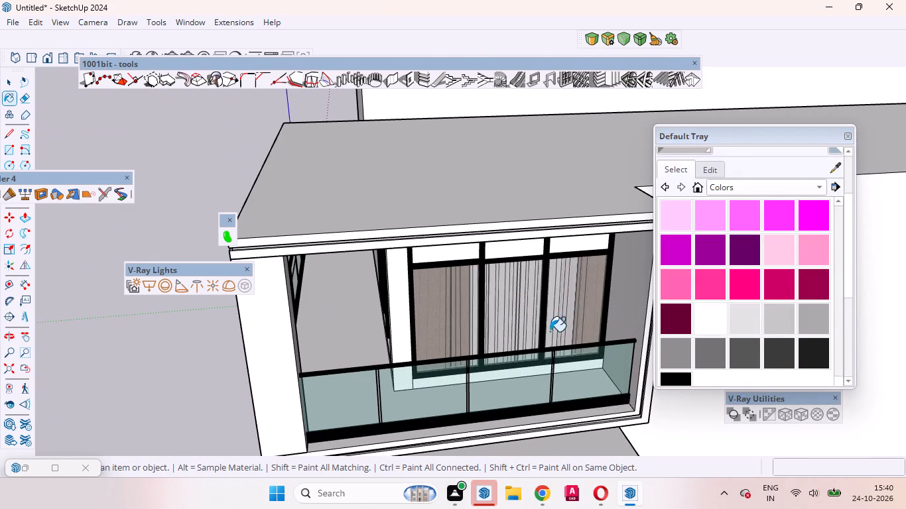
{"action": "scroll", "coordinate": [545, 276], "scroll_direction": "up", "scroll_amount": 7}
{"action": "left_click", "coordinate": [495, 248]}
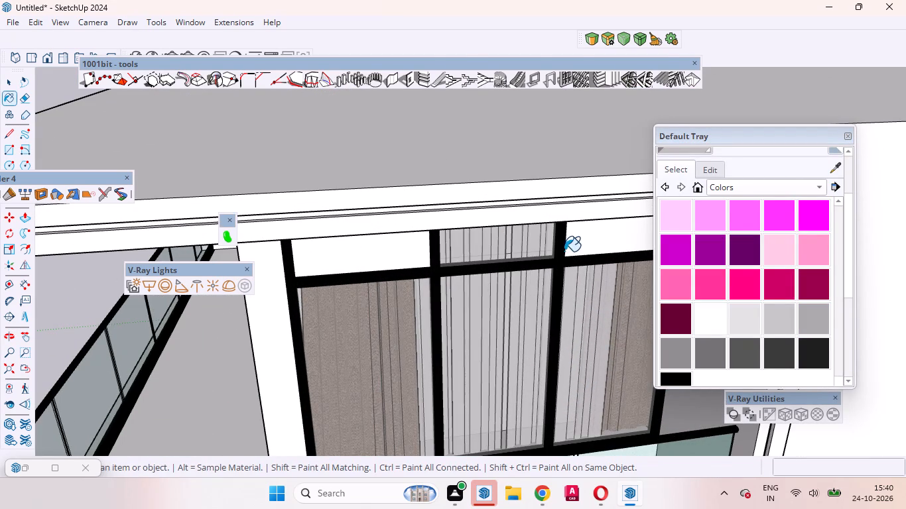
{"action": "left_click", "coordinate": [600, 237]}
{"action": "left_click", "coordinate": [393, 249]}
Examine the house's front and side facades, checking the glazed windows on both floors.
{"action": "scroll", "coordinate": [611, 260], "scroll_direction": "down", "scroll_amount": 2}
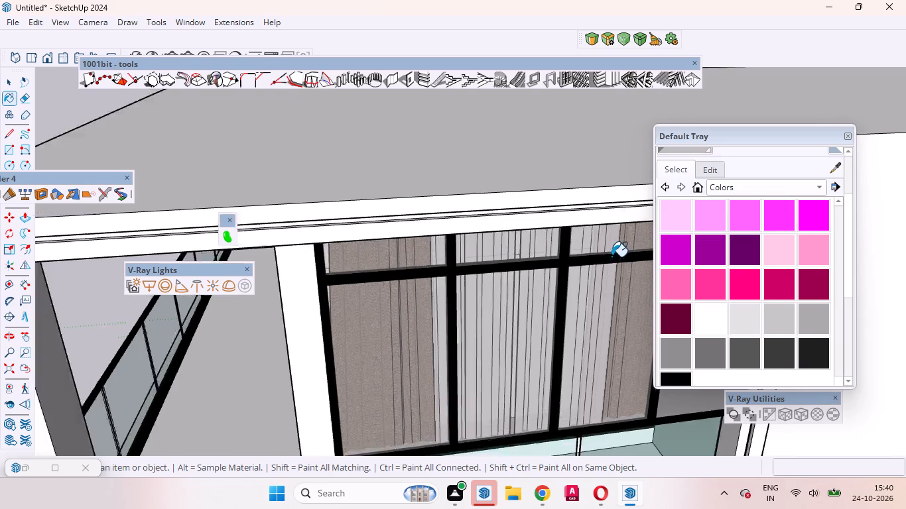
{"action": "scroll", "coordinate": [612, 256], "scroll_direction": "down", "scroll_amount": 11}
{"action": "middle_click_drag", "start_coordinate": [507, 260], "coordinate": [666, 233]}
{"action": "scroll", "coordinate": [682, 217], "scroll_direction": "up", "scroll_amount": 1}
{"action": "scroll", "coordinate": [489, 220], "scroll_direction": "down", "scroll_amount": 5}
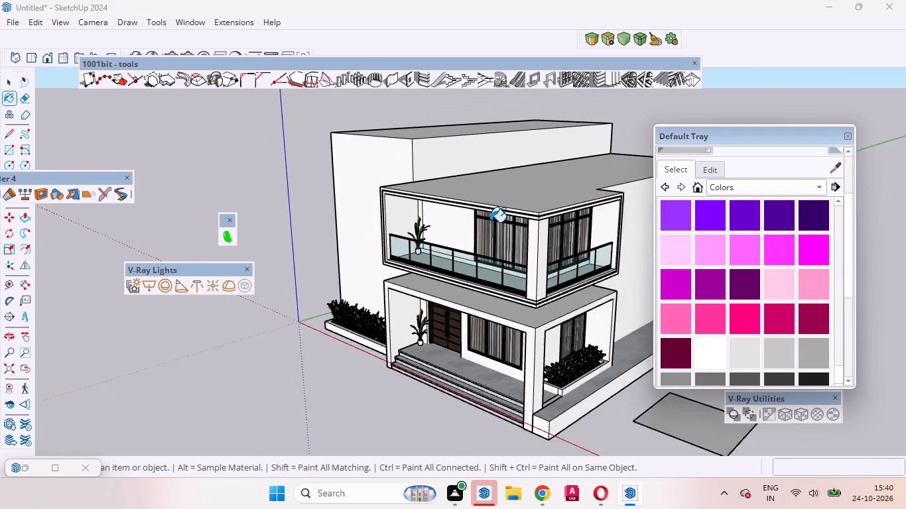
{"action": "scroll", "coordinate": [490, 222], "scroll_direction": "down", "scroll_amount": 4}
{"action": "middle_click_drag", "start_coordinate": [499, 265], "coordinate": [658, 206]}
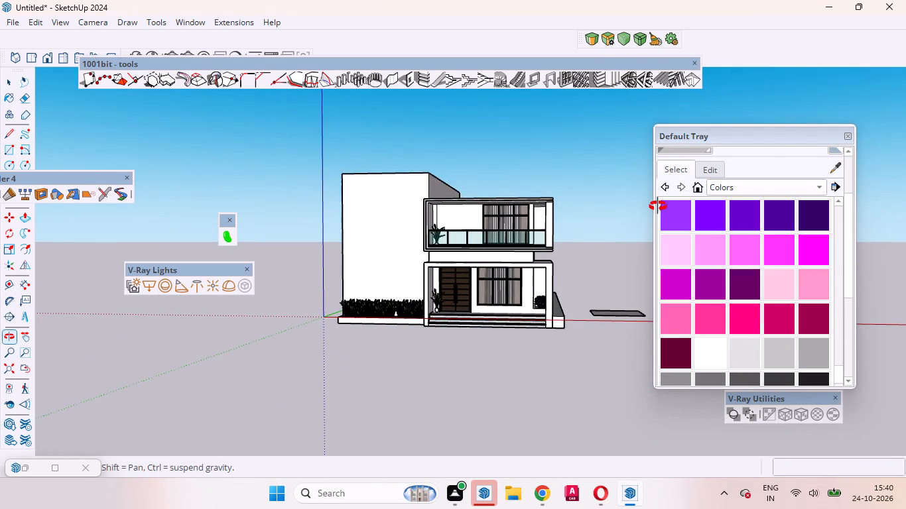
{"action": "middle_click_drag", "start_coordinate": [658, 206], "coordinate": [704, 213]}
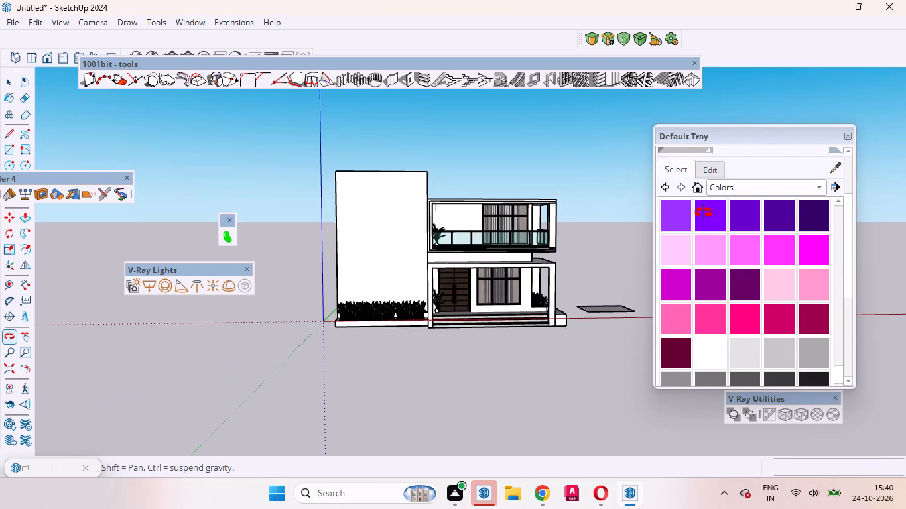
{"action": "middle_click_drag", "start_coordinate": [704, 213], "coordinate": [627, 227]}
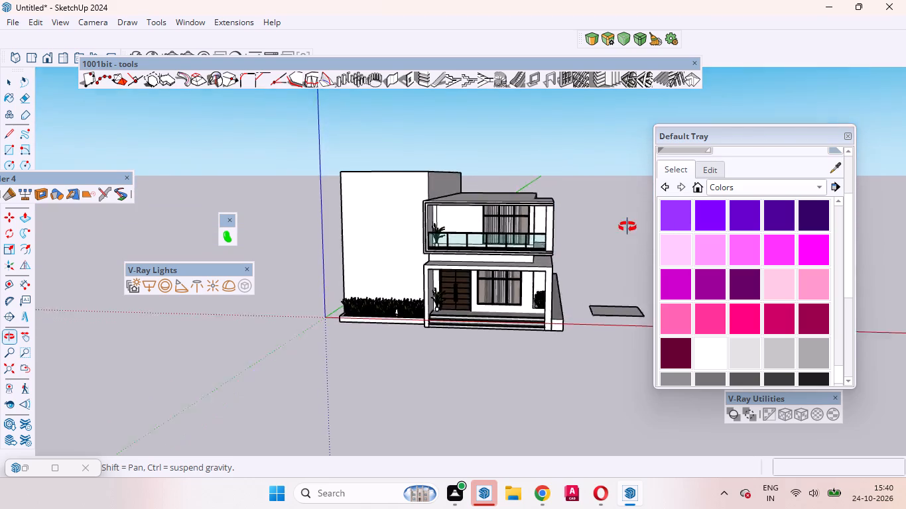
{"action": "middle_click_drag", "start_coordinate": [627, 227], "coordinate": [537, 211]}
{"action": "scroll", "coordinate": [475, 238], "scroll_direction": "up", "scroll_amount": 4}
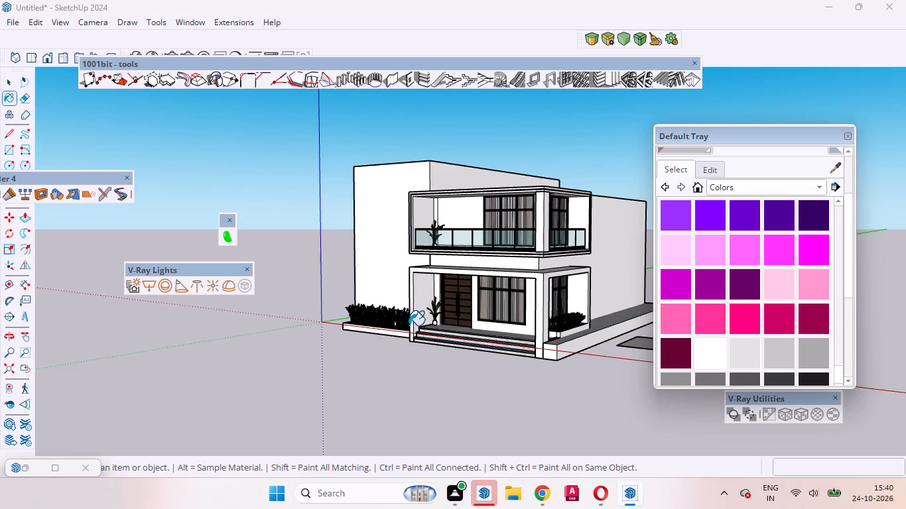
{"action": "scroll", "coordinate": [462, 256], "scroll_direction": "up", "scroll_amount": 12}
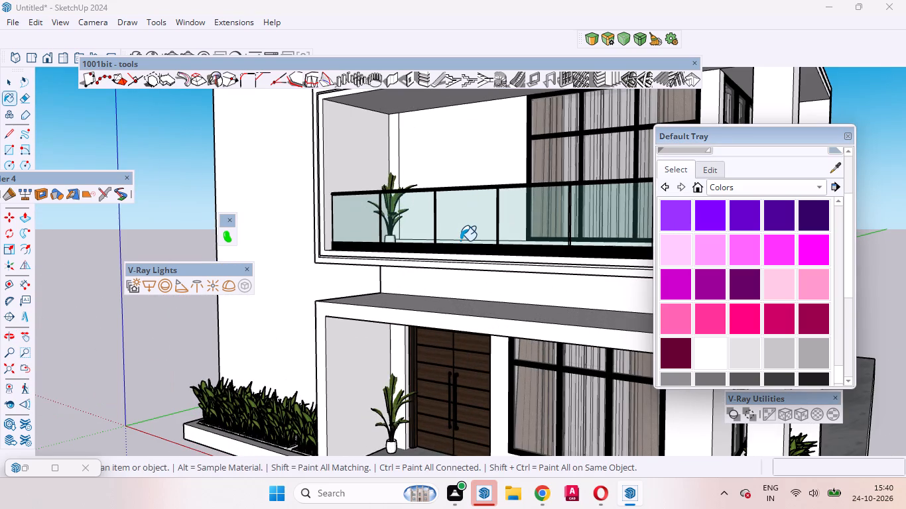
{"action": "key", "text": "space"}
Open the front balcony railing's nested group and paint the third glass panel, just beyond the potted plant, with Translucent Glass Gray.
{"action": "scroll", "coordinate": [458, 109], "scroll_direction": "up", "scroll_amount": 1}
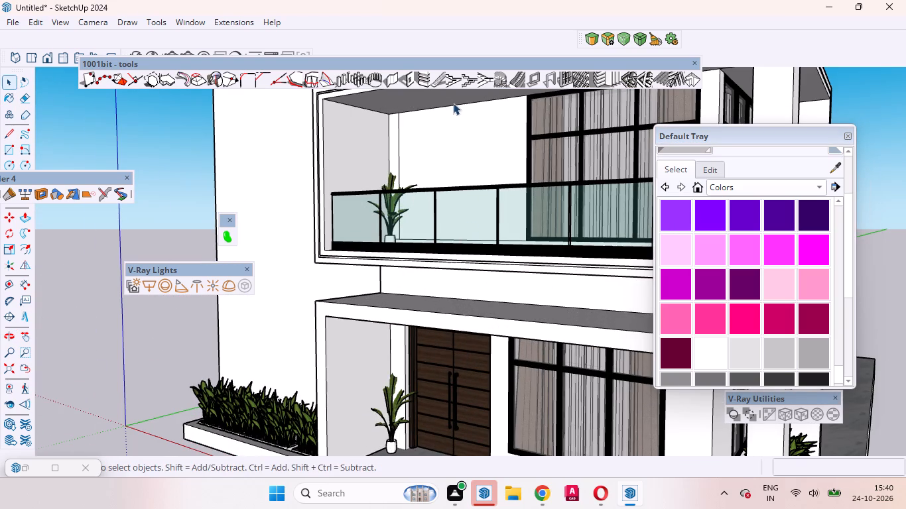
{"action": "scroll", "coordinate": [453, 103], "scroll_direction": "up", "scroll_amount": 7}
{"action": "middle_click_drag", "start_coordinate": [400, 201], "coordinate": [419, 258]}
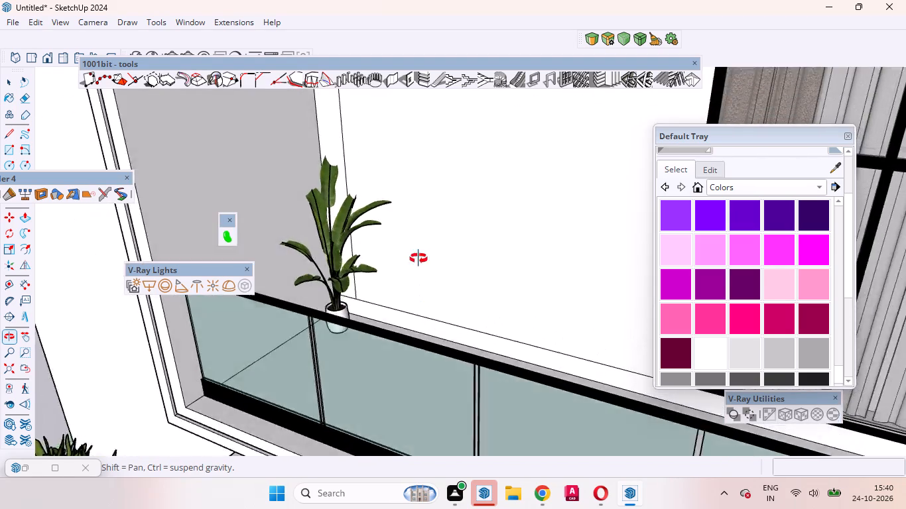
{"action": "middle_click", "coordinate": [419, 249]}
{"action": "middle_click_drag", "start_coordinate": [419, 258], "coordinate": [419, 253]}
{"action": "scroll", "coordinate": [425, 235], "scroll_direction": "up", "scroll_amount": 1}
{"action": "scroll", "coordinate": [429, 220], "scroll_direction": "down", "scroll_amount": 10}
{"action": "scroll", "coordinate": [464, 276], "scroll_direction": "up", "scroll_amount": 8}
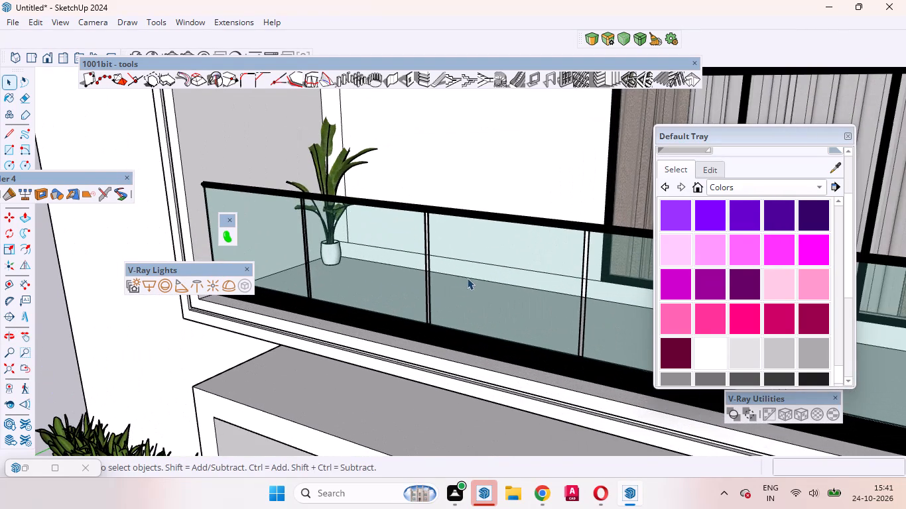
{"action": "left_click", "coordinate": [469, 278]}
{"action": "left_click", "coordinate": [510, 292]}
{"action": "left_click", "coordinate": [511, 291]}
{"action": "left_click", "coordinate": [503, 280]}
{"action": "left_click", "coordinate": [484, 279]}
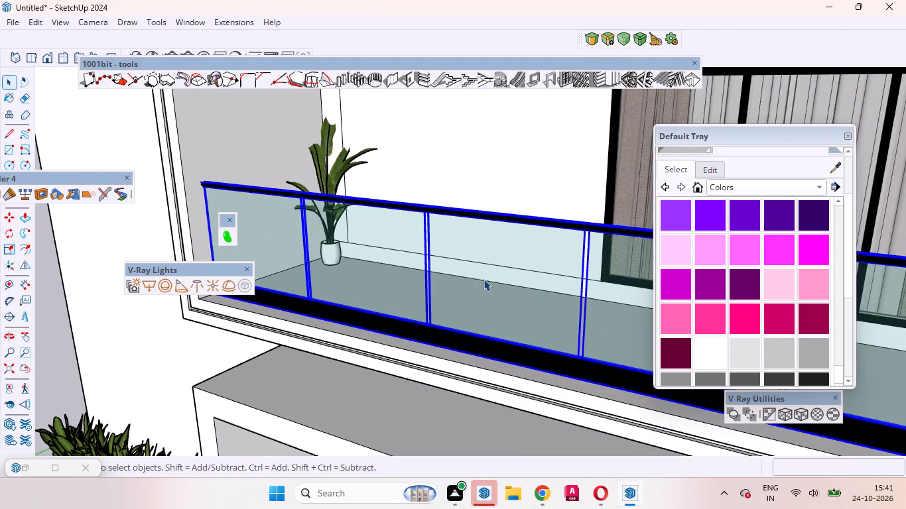
{"action": "triple_click", "coordinate": [484, 279]}
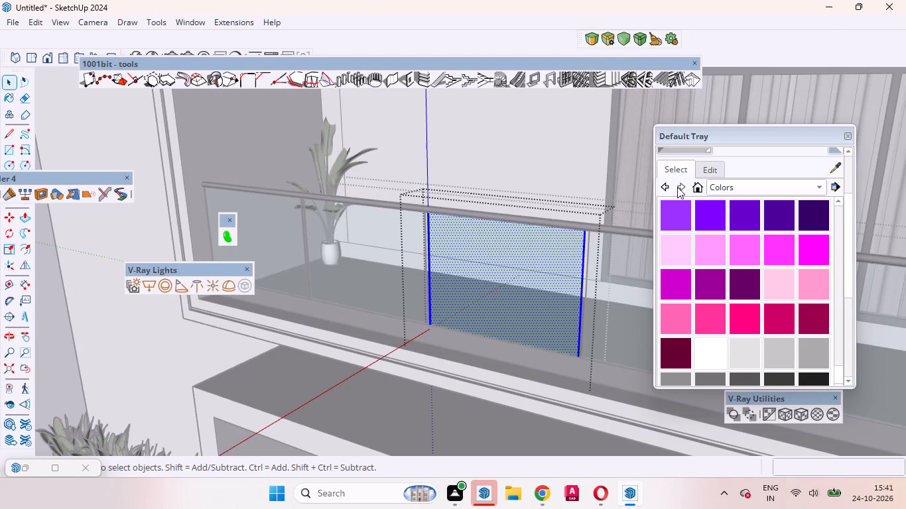
{"action": "scroll", "coordinate": [678, 186], "scroll_direction": "up", "scroll_amount": 7}
{"action": "left_click", "coordinate": [679, 176]}
{"action": "left_click", "coordinate": [514, 258]}
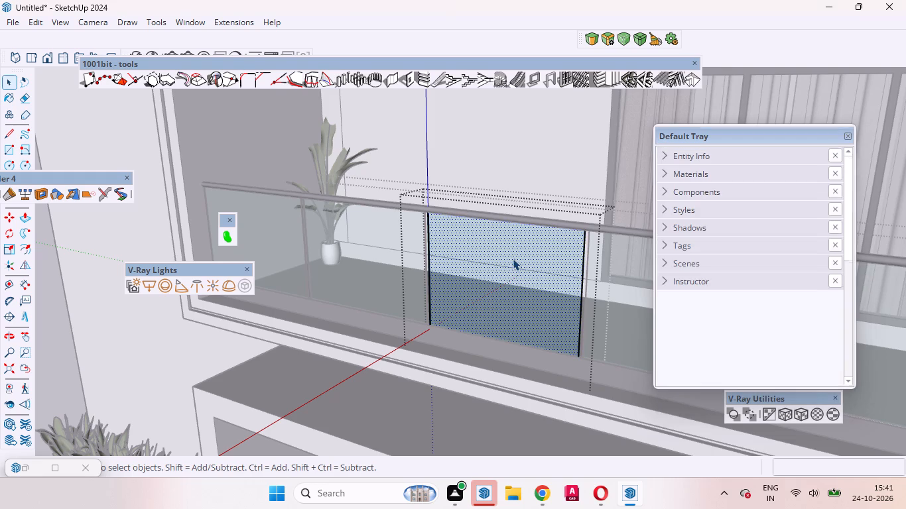
{"action": "scroll", "coordinate": [712, 155], "scroll_direction": "up", "scroll_amount": 4}
{"action": "left_click", "coordinate": [690, 180]}
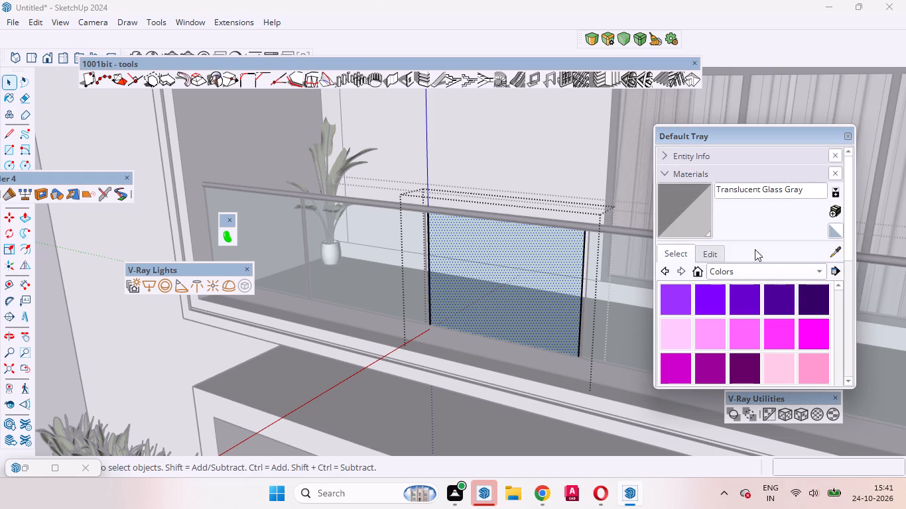
{"action": "left_click", "coordinate": [703, 218]}
{"action": "left_click", "coordinate": [556, 274]}
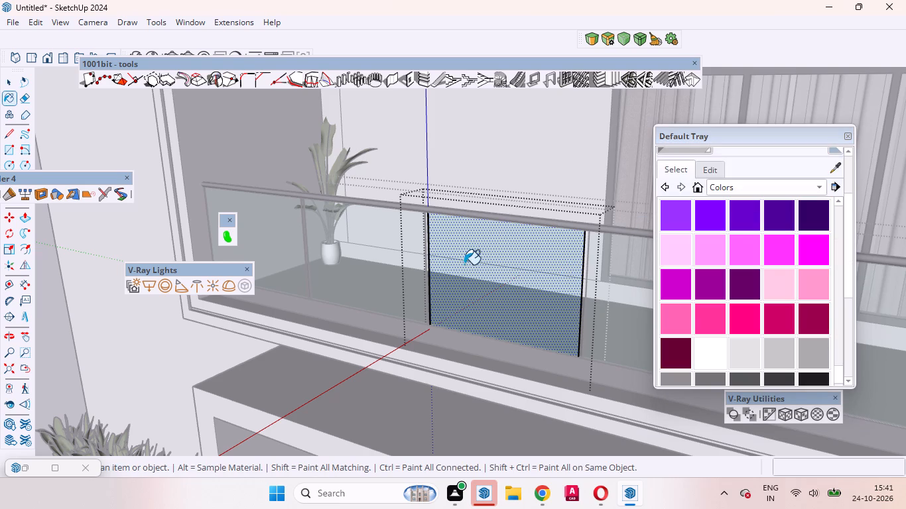
{"action": "scroll", "coordinate": [406, 245], "scroll_direction": "up", "scroll_amount": 4}
{"action": "left_click", "coordinate": [379, 233]}
{"action": "scroll", "coordinate": [462, 253], "scroll_direction": "down", "scroll_amount": 8}
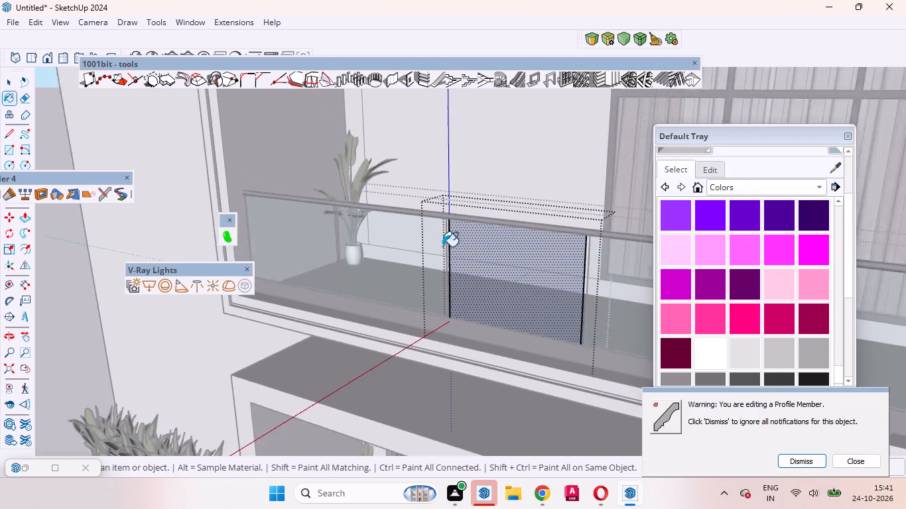
{"action": "key", "text": "space"}
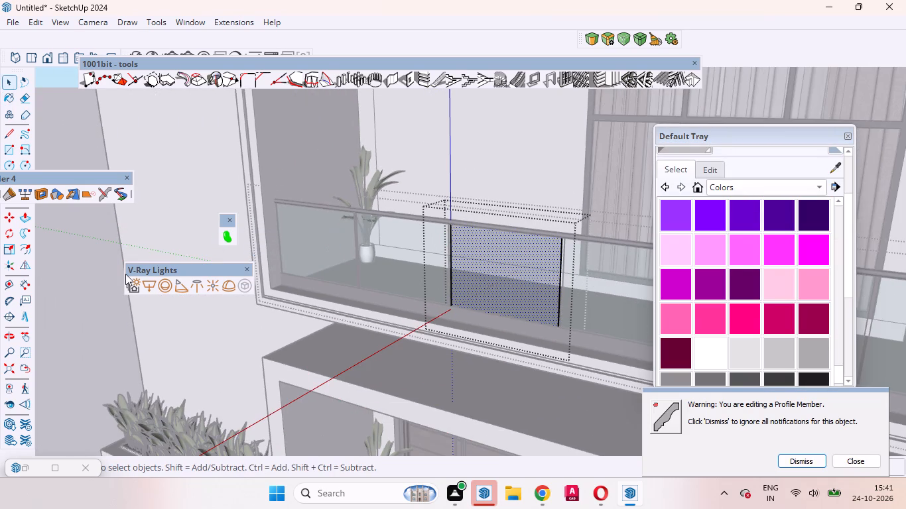
Paint the front balcony railing's second glass panel, in front of the potted plant, with Translucent Glass Gray.
{"action": "left_click", "coordinate": [99, 274]}
{"action": "scroll", "coordinate": [393, 261], "scroll_direction": "up", "scroll_amount": 4}
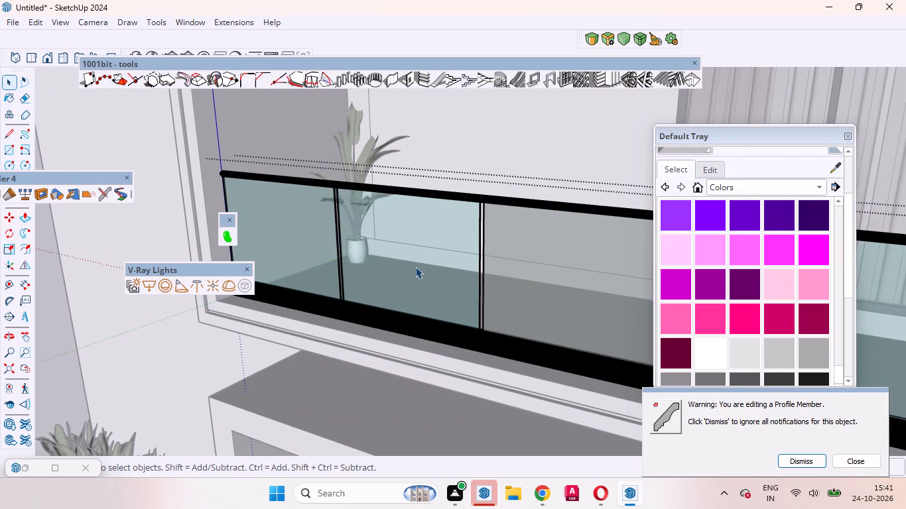
{"action": "double_click", "coordinate": [415, 266]}
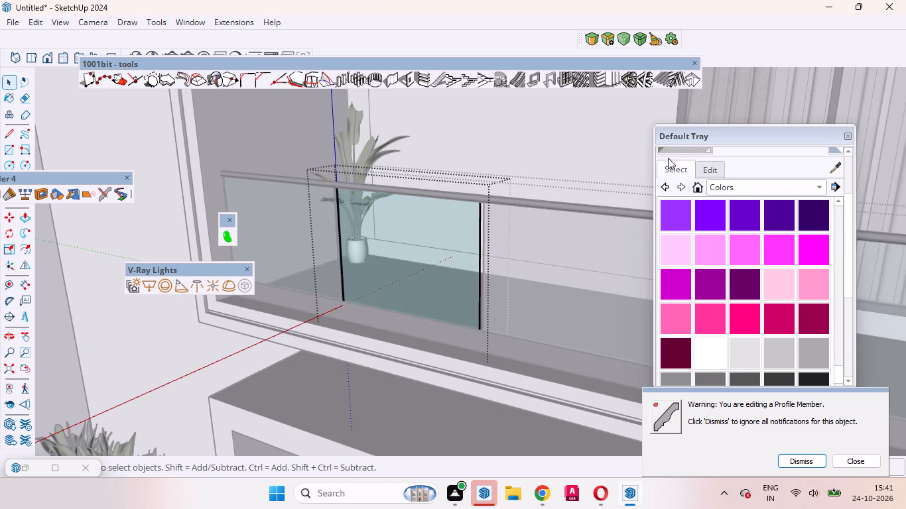
{"action": "scroll", "coordinate": [668, 160], "scroll_direction": "up", "scroll_amount": 4}
{"action": "left_click", "coordinate": [675, 199]}
{"action": "left_click", "coordinate": [414, 250]}
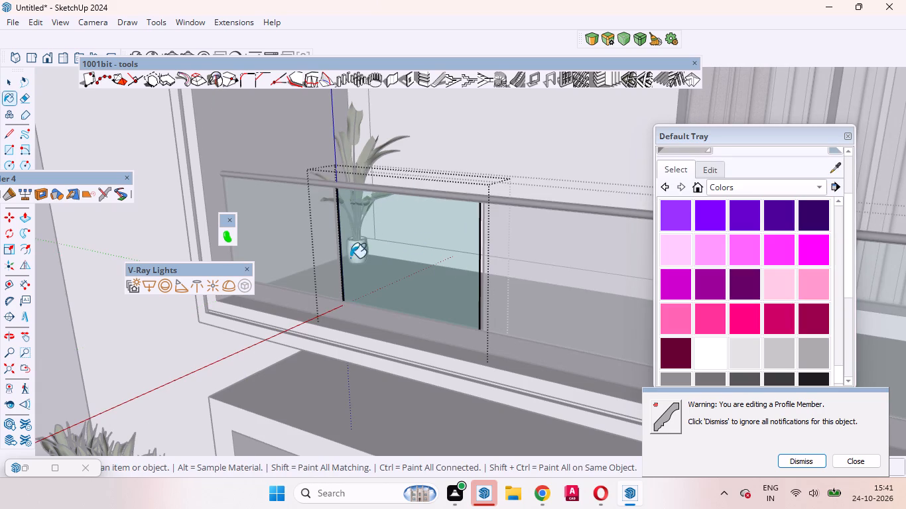
{"action": "left_click", "coordinate": [309, 238]}
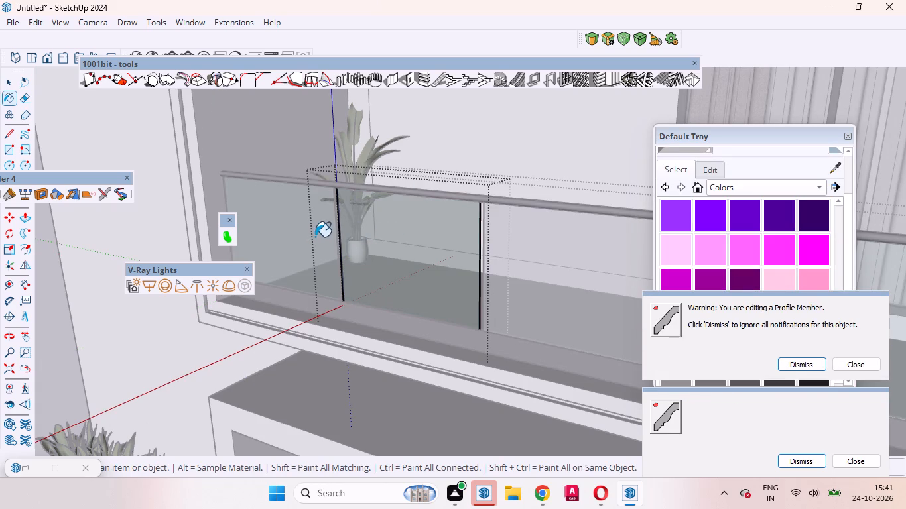
{"action": "key", "text": "space"}
Paint the front railing's first glass panel, at the end nearest the potted plant, with Translucent Glass Gray.
{"action": "triple_click", "coordinate": [315, 237]}
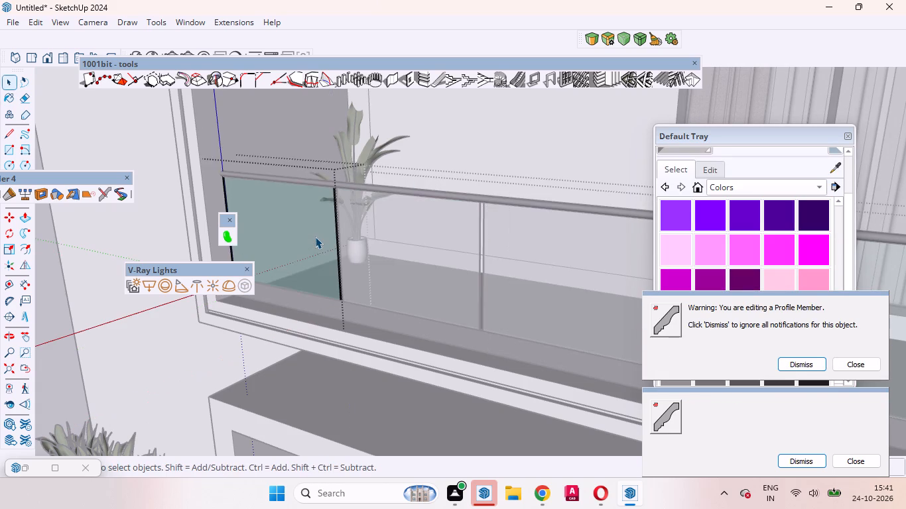
{"action": "double_click", "coordinate": [315, 237]}
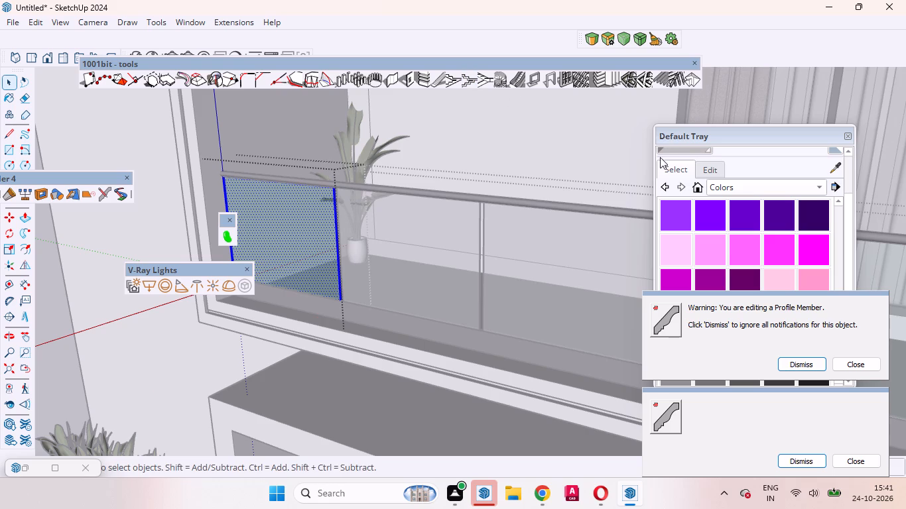
{"action": "left_click", "coordinate": [674, 151]}
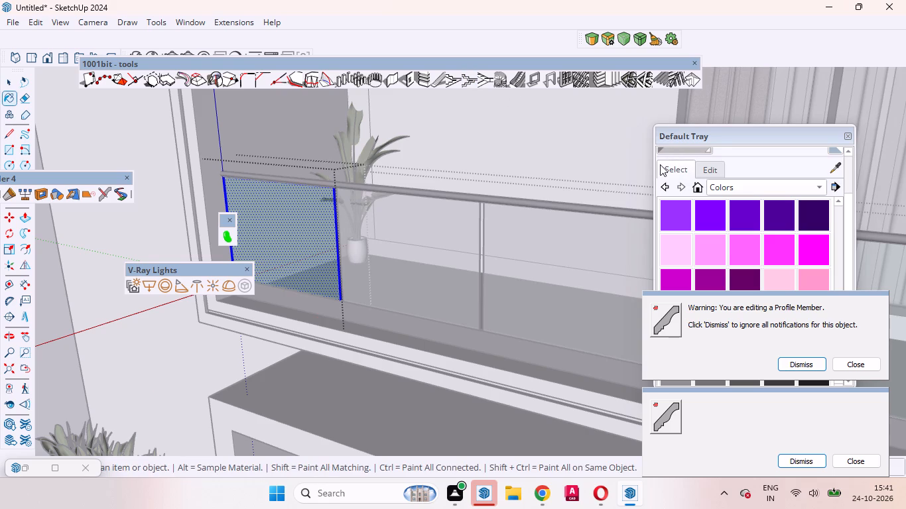
{"action": "left_click", "coordinate": [274, 280]}
{"action": "key", "text": "space"}
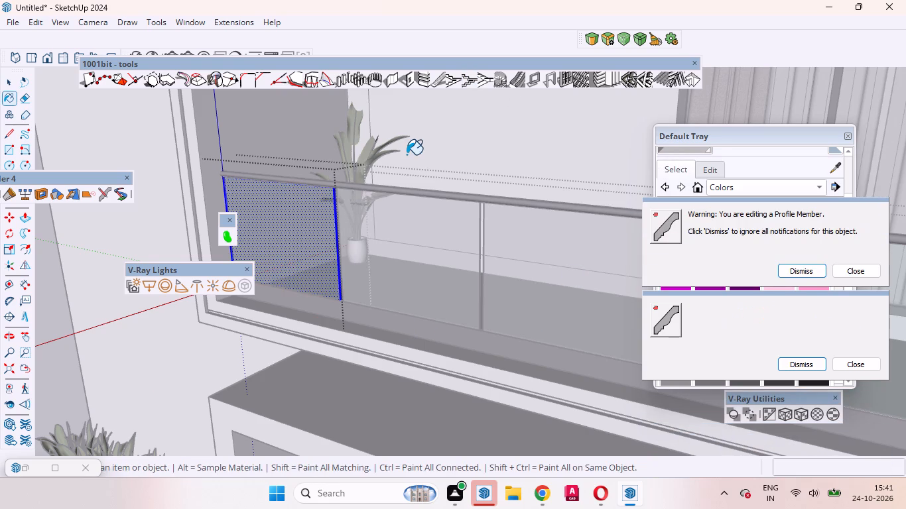
Open the front railing's fifth glass panel, counted from the plant end, and paint it with Translucent Glass Gray.
{"action": "scroll", "coordinate": [211, 277], "scroll_direction": "down", "scroll_amount": 4}
{"action": "scroll", "coordinate": [304, 294], "scroll_direction": "down", "scroll_amount": 9}
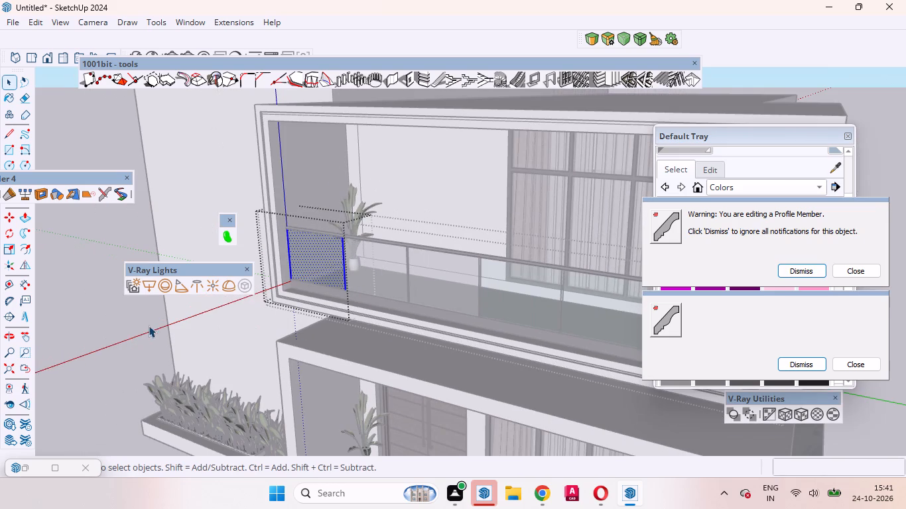
{"action": "left_click", "coordinate": [126, 325]}
{"action": "middle_click_drag", "start_coordinate": [394, 329], "coordinate": [565, 266]}
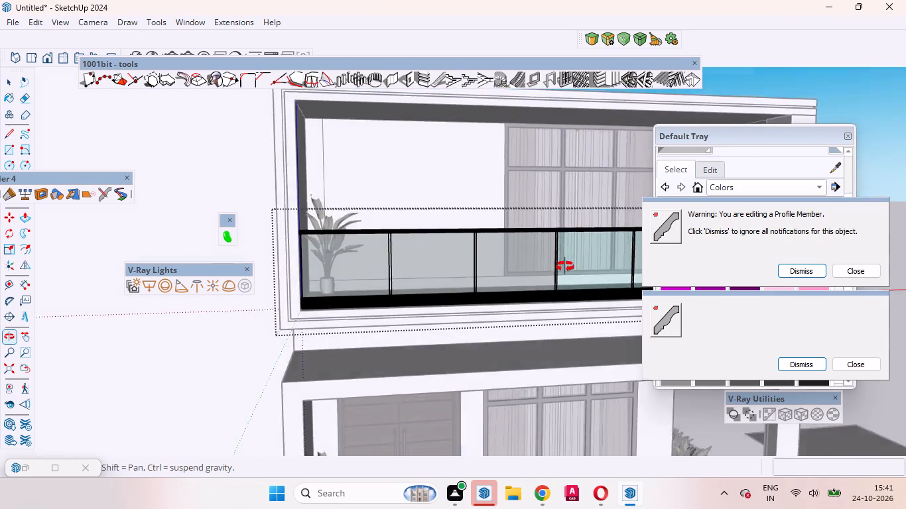
{"action": "middle_click_drag", "start_coordinate": [565, 266], "coordinate": [472, 327]}
{"action": "scroll", "coordinate": [465, 335], "scroll_direction": "up", "scroll_amount": 1}
{"action": "scroll", "coordinate": [464, 335], "scroll_direction": "down", "scroll_amount": 9}
{"action": "scroll", "coordinate": [529, 305], "scroll_direction": "up", "scroll_amount": 4}
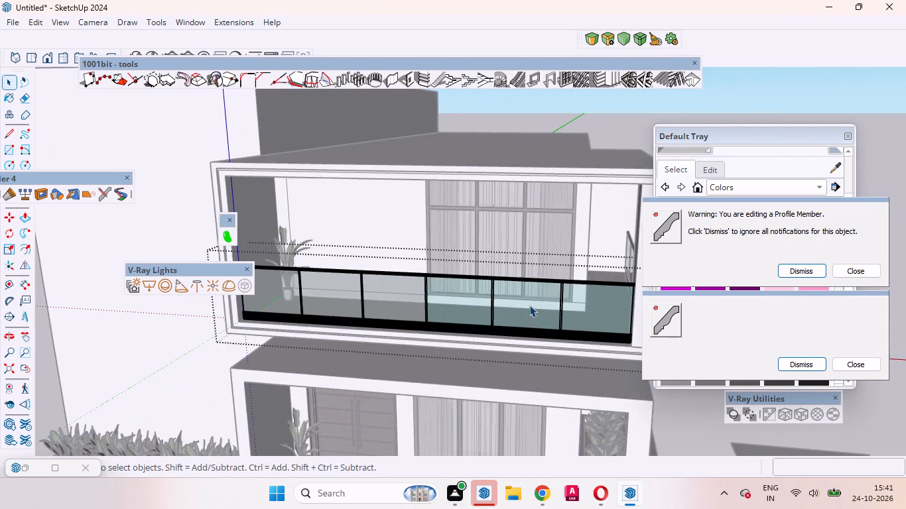
{"action": "scroll", "coordinate": [529, 305], "scroll_direction": "up", "scroll_amount": 4}
{"action": "left_click", "coordinate": [531, 308]}
{"action": "double_click", "coordinate": [536, 311]}
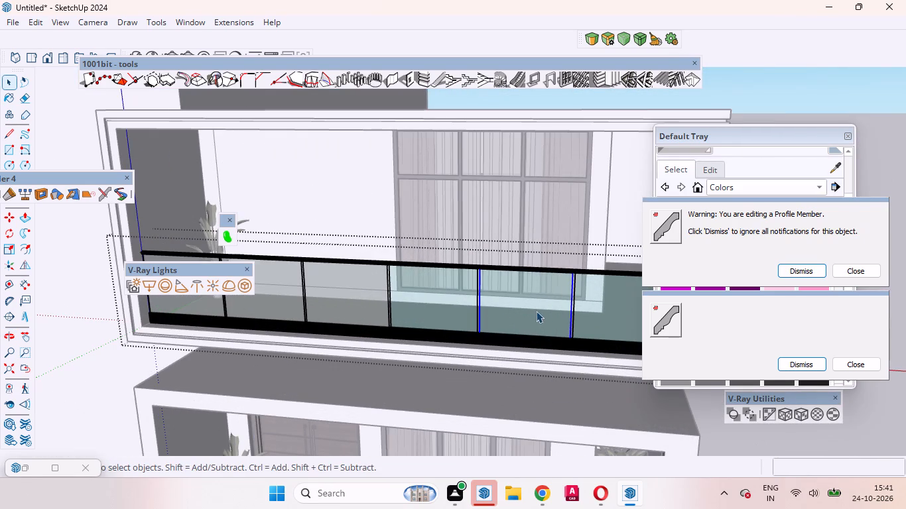
{"action": "left_click", "coordinate": [534, 311]}
{"action": "scroll", "coordinate": [706, 170], "scroll_direction": "up", "scroll_amount": 4}
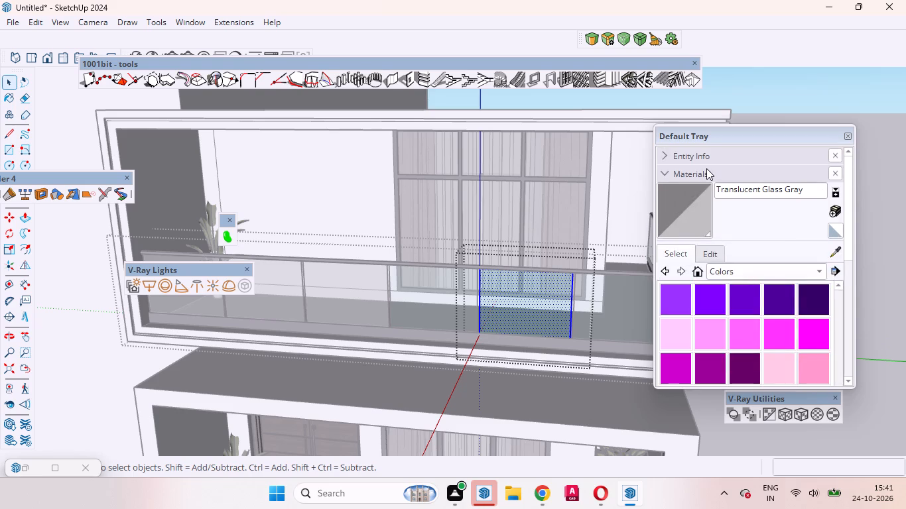
{"action": "left_click", "coordinate": [683, 211]}
{"action": "left_click", "coordinate": [516, 299]}
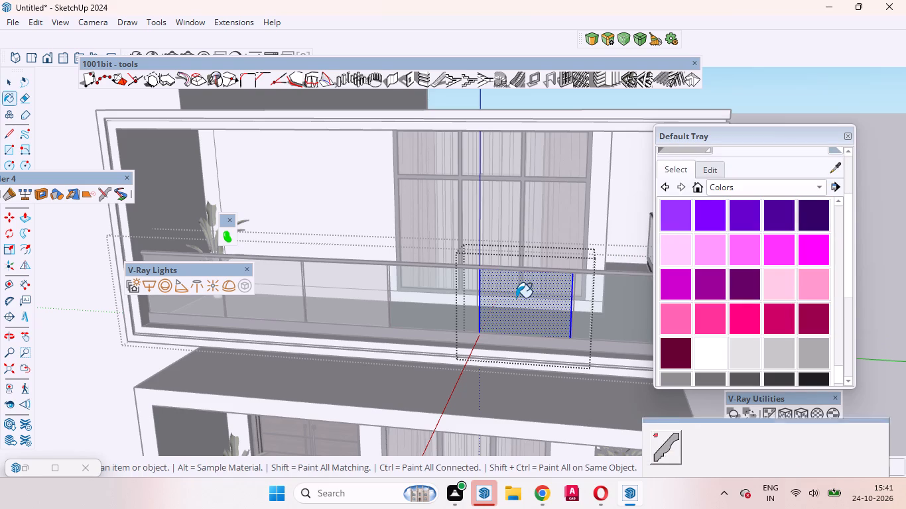
{"action": "key", "text": "space"}
Paint the front railing's fourth glass panel with Translucent Glass Gray.
{"action": "left_click", "coordinate": [459, 292]}
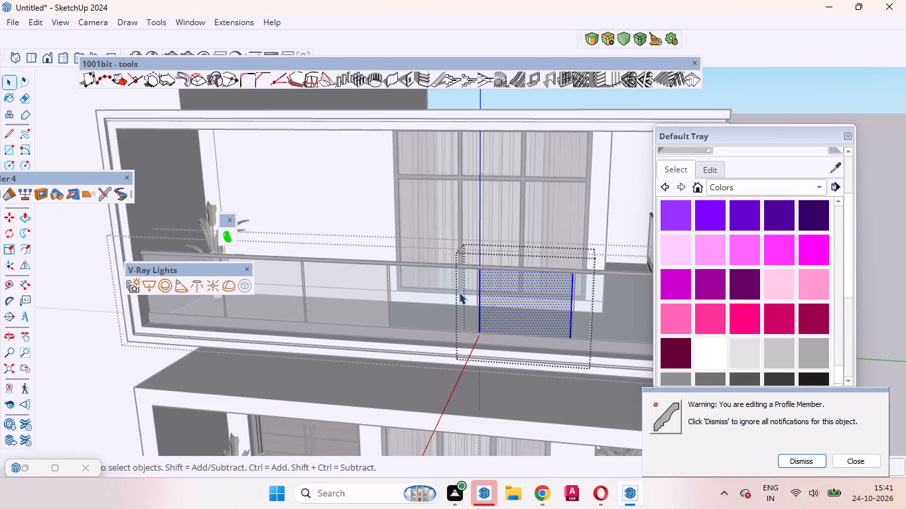
{"action": "triple_click", "coordinate": [434, 294]}
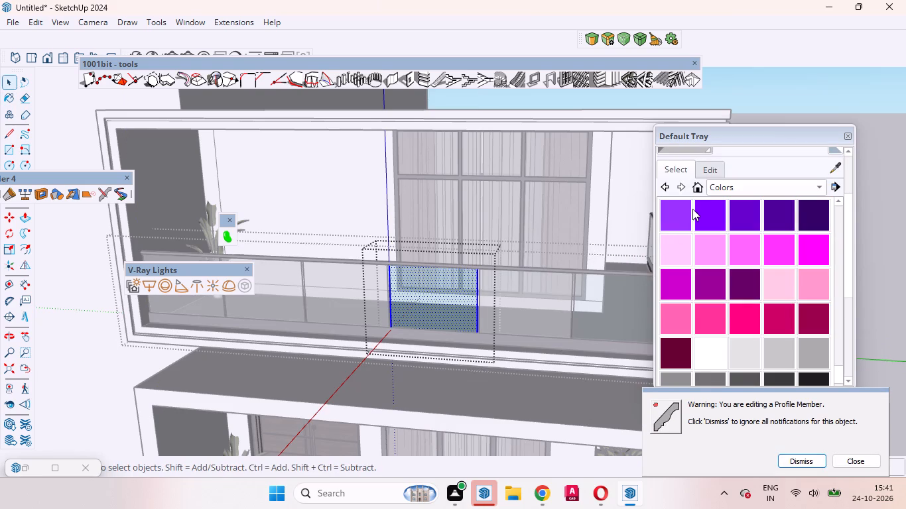
{"action": "scroll", "coordinate": [704, 162], "scroll_direction": "up", "scroll_amount": 4}
{"action": "left_click", "coordinate": [690, 213]}
{"action": "left_click", "coordinate": [444, 293]}
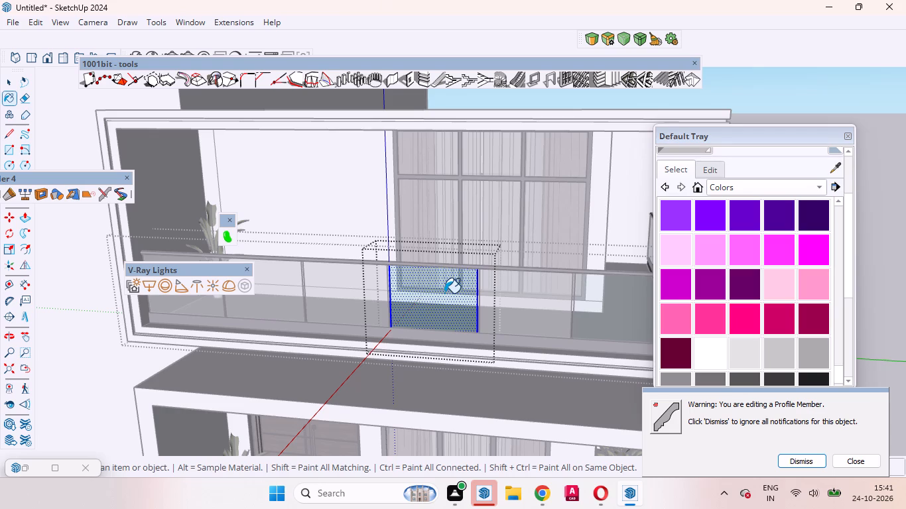
{"action": "key", "text": "space"}
Paint the front railing's sixth glass panel, beside the corner column, with Translucent Glass Gray.
{"action": "scroll", "coordinate": [460, 268], "scroll_direction": "down", "scroll_amount": 4}
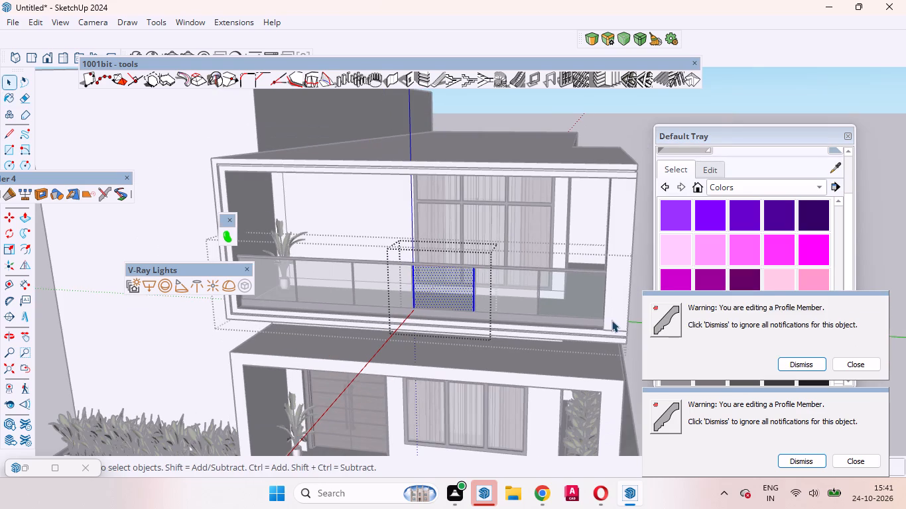
{"action": "left_click", "coordinate": [578, 296]}
{"action": "double_click", "coordinate": [578, 296]}
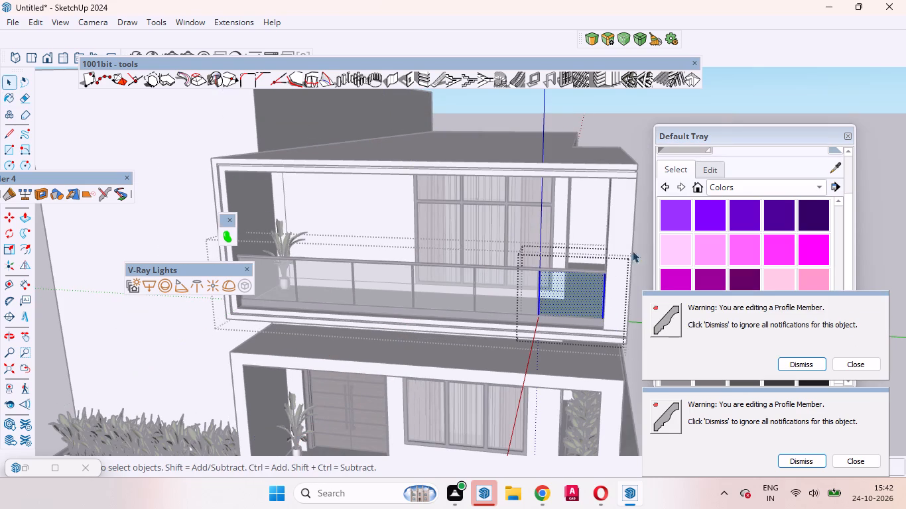
{"action": "scroll", "coordinate": [717, 186], "scroll_direction": "up", "scroll_amount": 4}
{"action": "left_click", "coordinate": [689, 201]}
{"action": "left_click", "coordinate": [562, 294]}
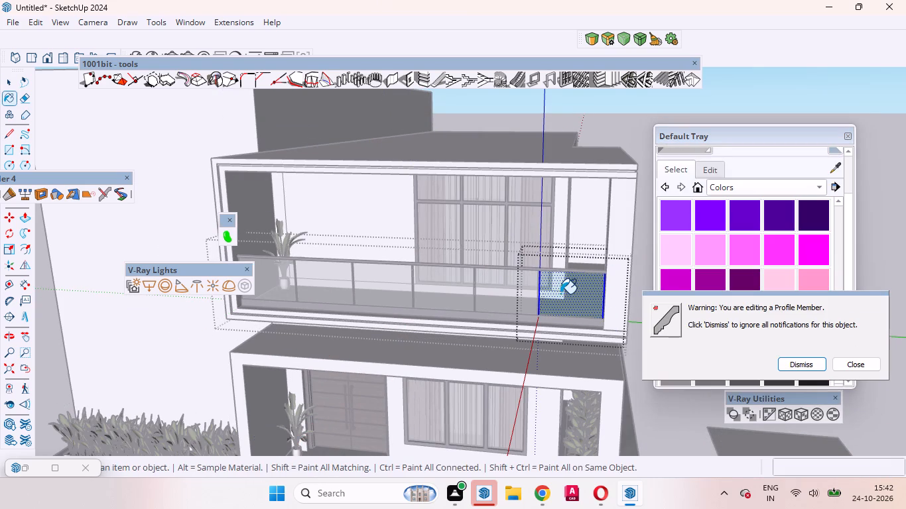
{"action": "key", "text": "space"}
Open the side balcony railing's nested group and paint the first glass panel, next to the corner column, with Translucent Glass Gray.
{"action": "scroll", "coordinate": [551, 290], "scroll_direction": "down", "scroll_amount": 6}
{"action": "scroll", "coordinate": [434, 211], "scroll_direction": "down", "scroll_amount": 6}
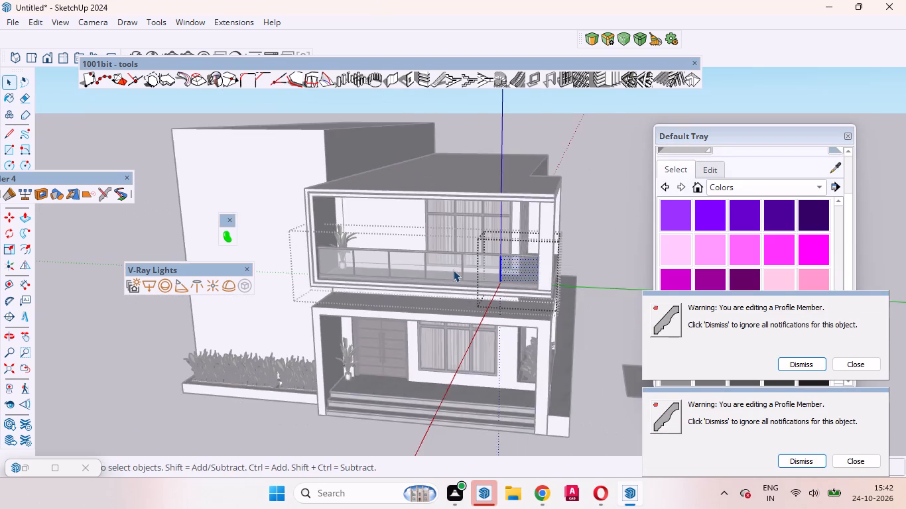
{"action": "scroll", "coordinate": [453, 270], "scroll_direction": "down", "scroll_amount": 3}
{"action": "left_click", "coordinate": [614, 240]}
{"action": "scroll", "coordinate": [521, 244], "scroll_direction": "up", "scroll_amount": 3}
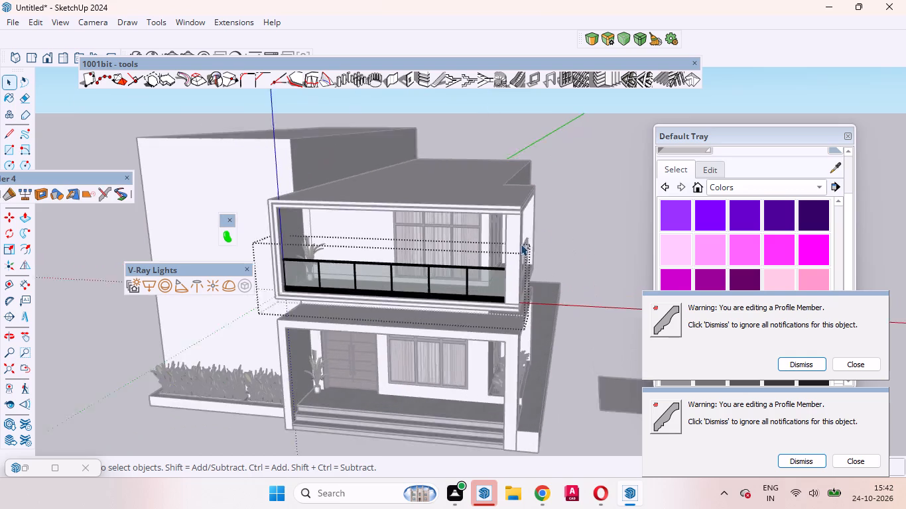
{"action": "scroll", "coordinate": [521, 244], "scroll_direction": "up", "scroll_amount": 6}
{"action": "middle_click_drag", "start_coordinate": [505, 277], "coordinate": [293, 317]}
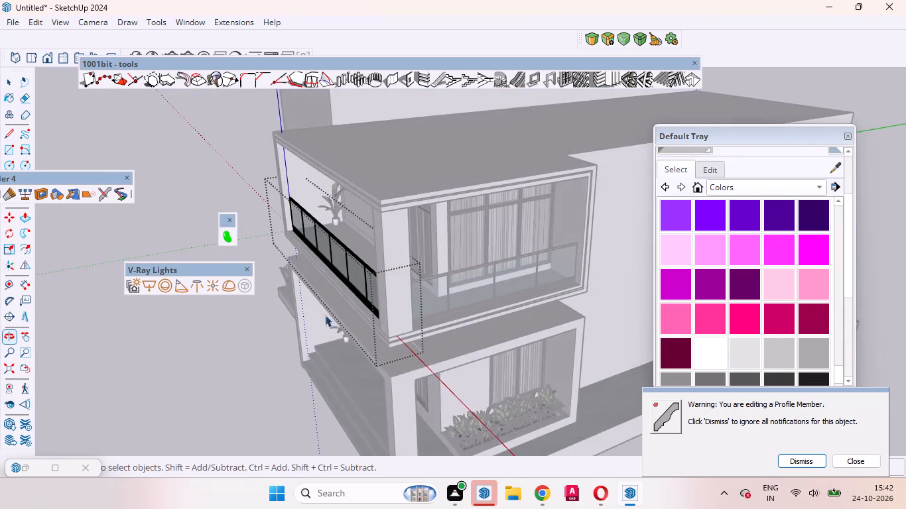
{"action": "scroll", "coordinate": [395, 304], "scroll_direction": "up", "scroll_amount": 12}
{"action": "left_click", "coordinate": [446, 280]}
{"action": "left_click", "coordinate": [446, 280]}
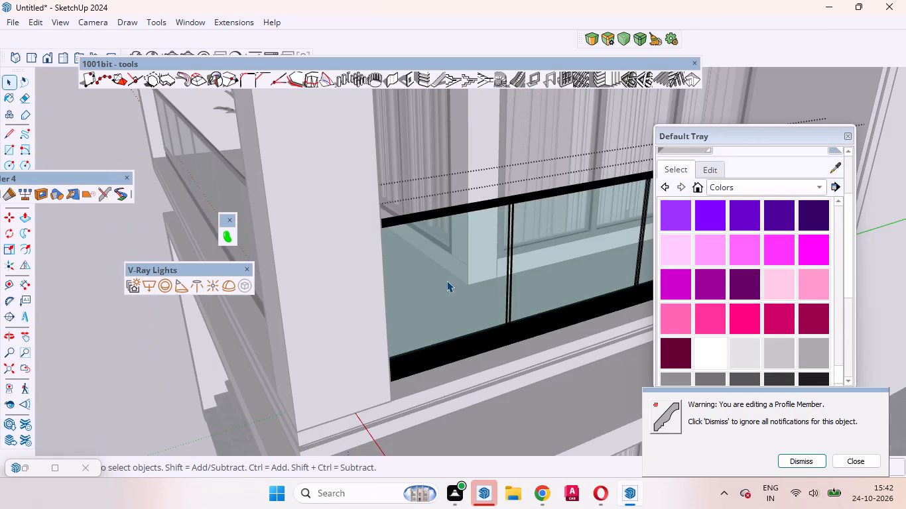
{"action": "left_click", "coordinate": [446, 280]}
{"action": "double_click", "coordinate": [455, 280]}
{"action": "left_click", "coordinate": [455, 280]}
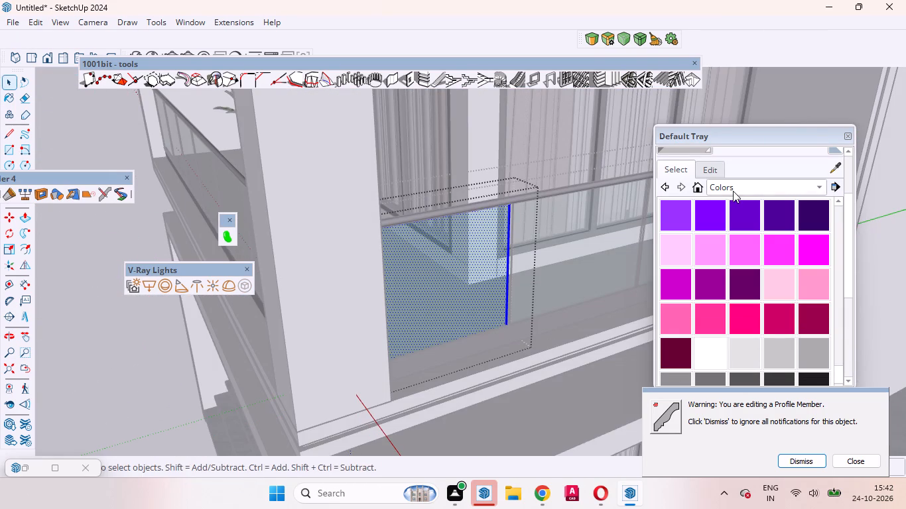
{"action": "scroll", "coordinate": [728, 189], "scroll_direction": "up", "scroll_amount": 5}
{"action": "left_click", "coordinate": [674, 211]}
{"action": "left_click", "coordinate": [474, 261]}
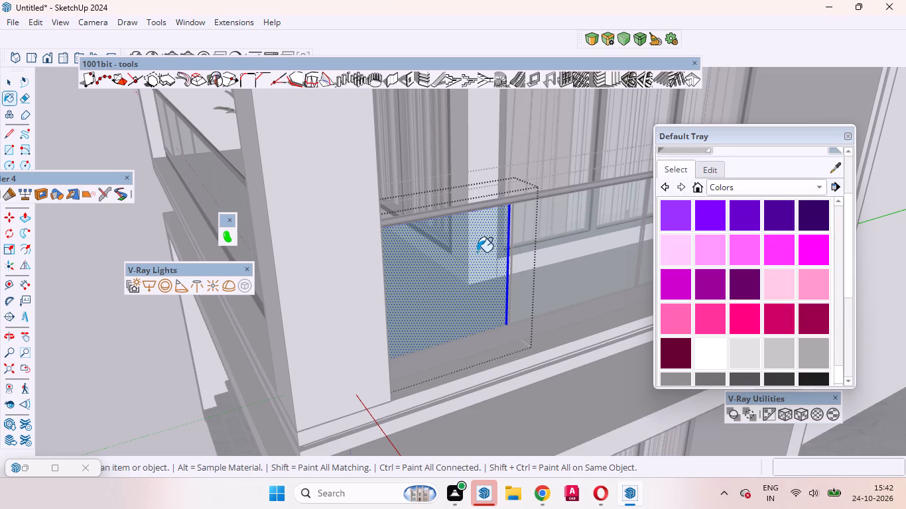
{"action": "key", "text": "space"}
Paint the side railing's second glass panel from the corner column with Translucent Glass Gray.
{"action": "scroll", "coordinate": [476, 251], "scroll_direction": "down", "scroll_amount": 10}
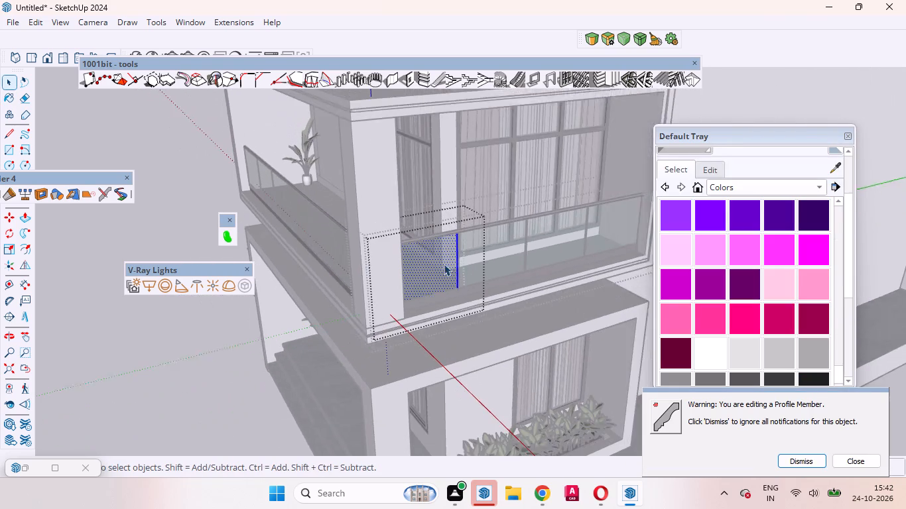
{"action": "left_click", "coordinate": [500, 246]}
{"action": "left_click", "coordinate": [500, 246]}
{"action": "left_click", "coordinate": [500, 246]}
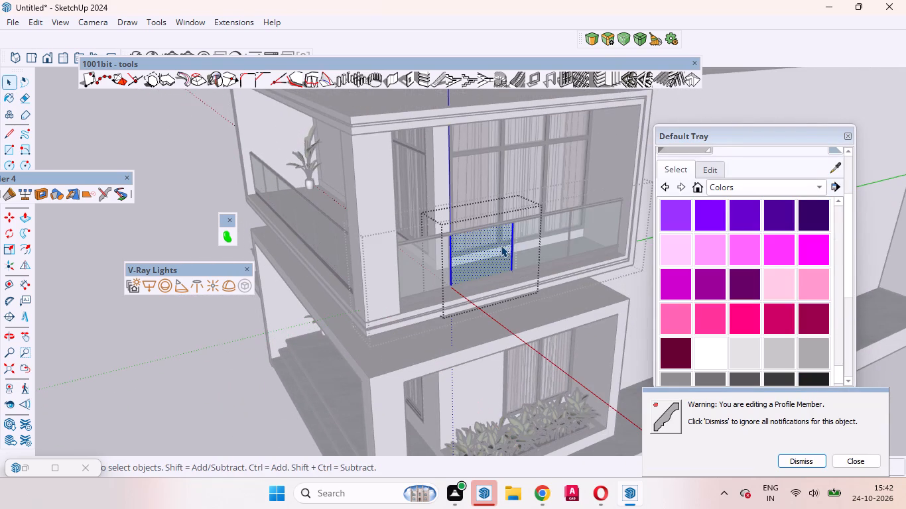
{"action": "scroll", "coordinate": [698, 182], "scroll_direction": "up", "scroll_amount": 5}
{"action": "left_click", "coordinate": [672, 200]}
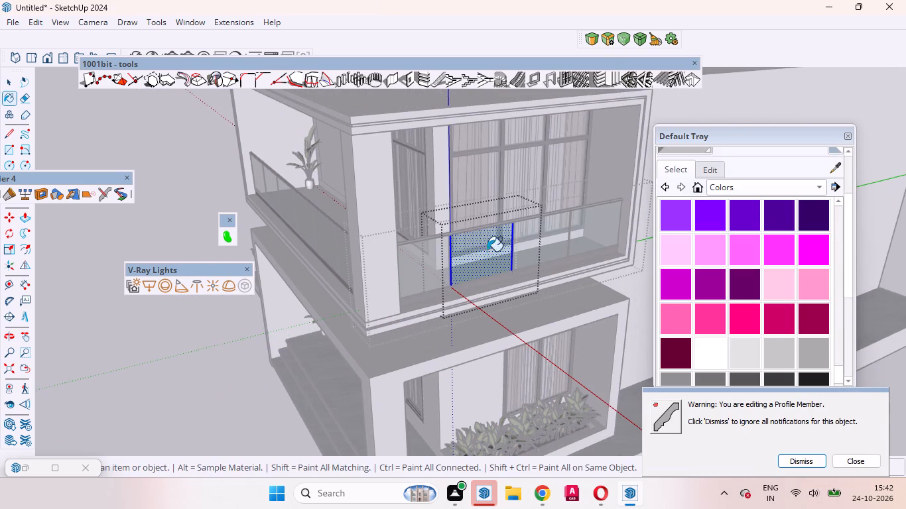
{"action": "left_click", "coordinate": [468, 260]}
{"action": "key", "text": "space"}
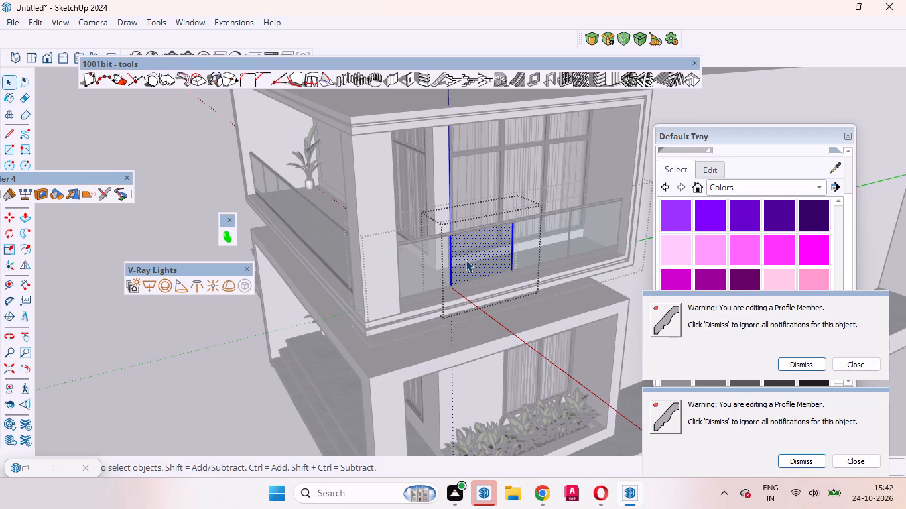
Paint the side railing's fourth glass panel, at the far end from the corner column, with Translucent Glass Gray.
{"action": "scroll", "coordinate": [478, 248], "scroll_direction": "down", "scroll_amount": 9}
{"action": "scroll", "coordinate": [531, 241], "scroll_direction": "up", "scroll_amount": 13}
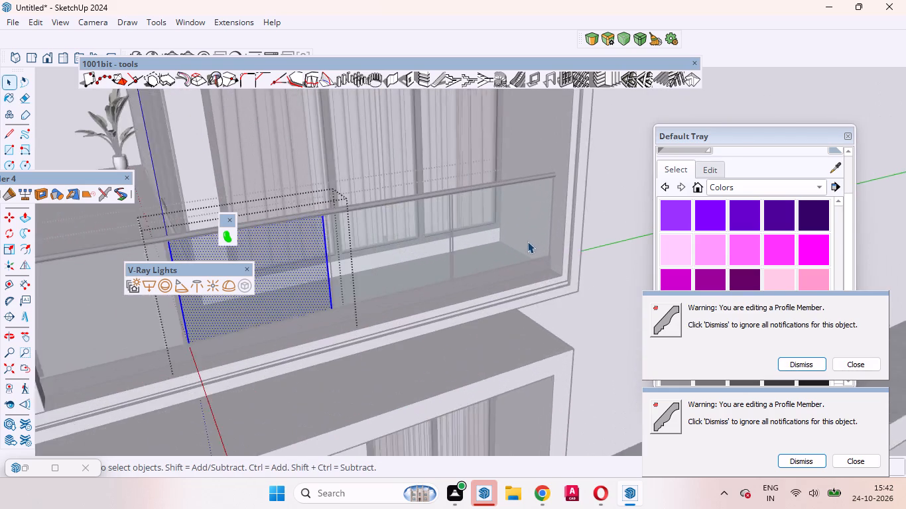
{"action": "left_click", "coordinate": [521, 232]}
{"action": "left_click", "coordinate": [519, 231]}
{"action": "left_click", "coordinate": [515, 233]}
{"action": "left_click", "coordinate": [515, 233]}
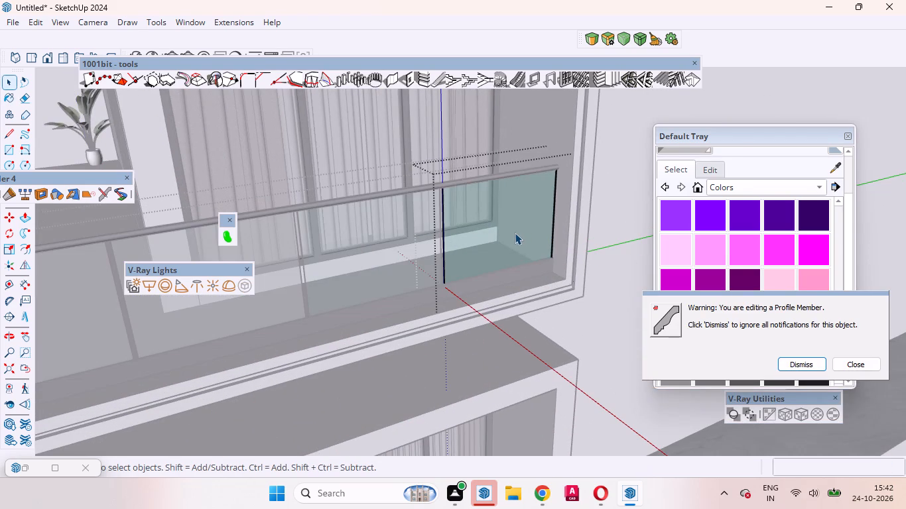
{"action": "left_click", "coordinate": [515, 233]}
{"action": "scroll", "coordinate": [739, 200], "scroll_direction": "up", "scroll_amount": 9}
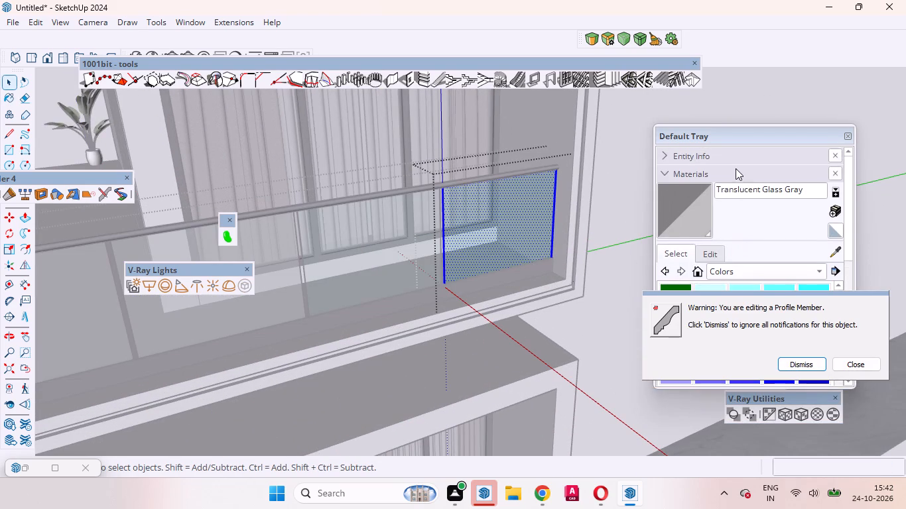
{"action": "scroll", "coordinate": [736, 168], "scroll_direction": "up", "scroll_amount": 3}
{"action": "left_click", "coordinate": [696, 207]}
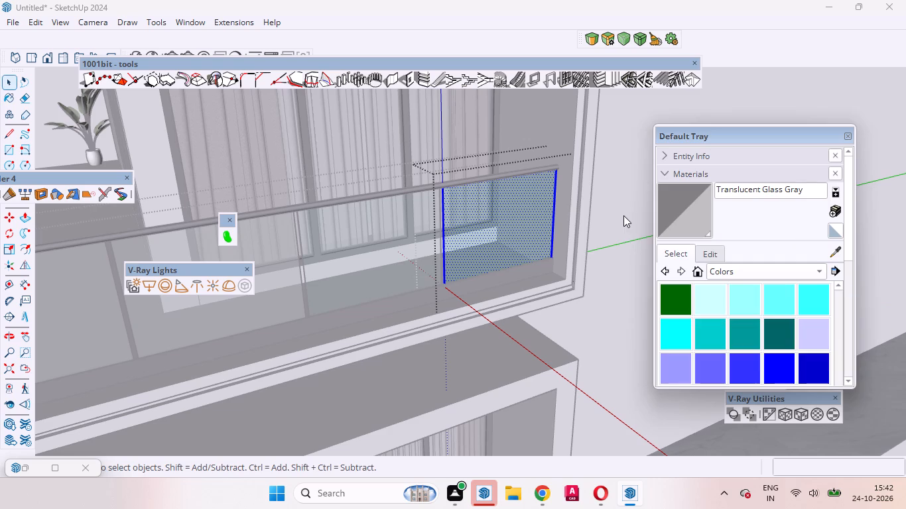
{"action": "left_click", "coordinate": [487, 227]}
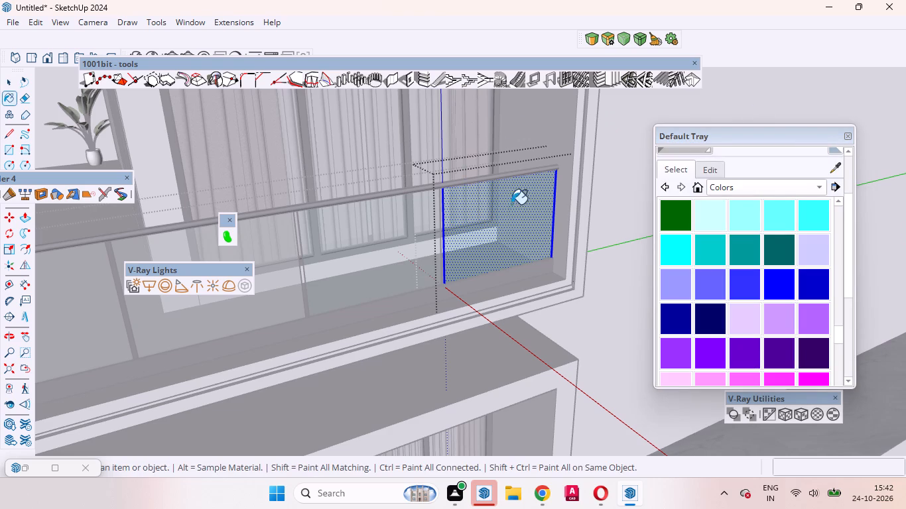
Paint the side railing's third glass panel from the corner column with Translucent Glass Gray and exit the railing's nested groups.
{"action": "scroll", "coordinate": [454, 207], "scroll_direction": "up", "scroll_amount": 9}
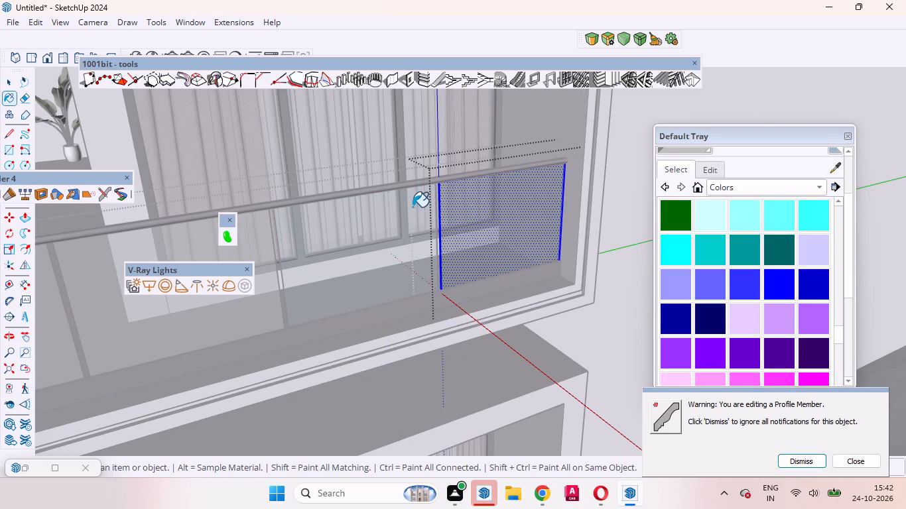
{"action": "key", "text": "space"}
{"action": "left_click", "coordinate": [409, 256]}
{"action": "double_click", "coordinate": [409, 256]}
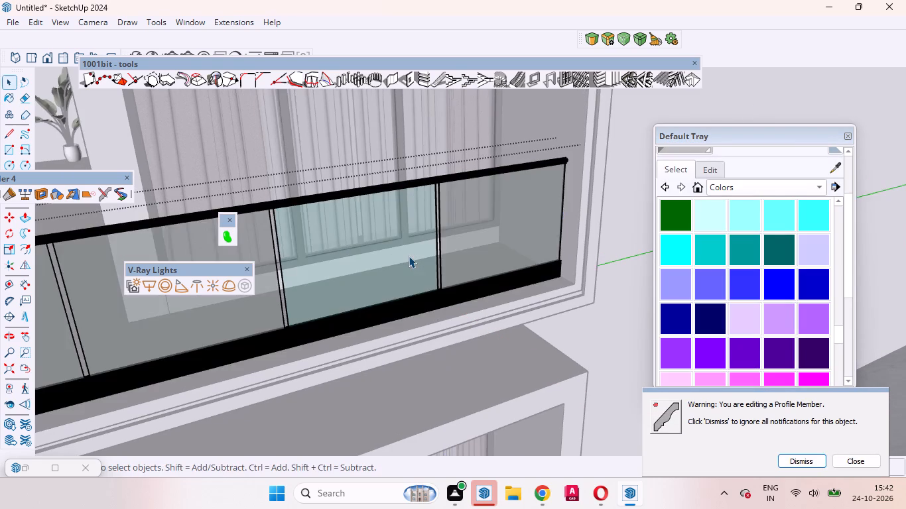
{"action": "left_click", "coordinate": [409, 256]}
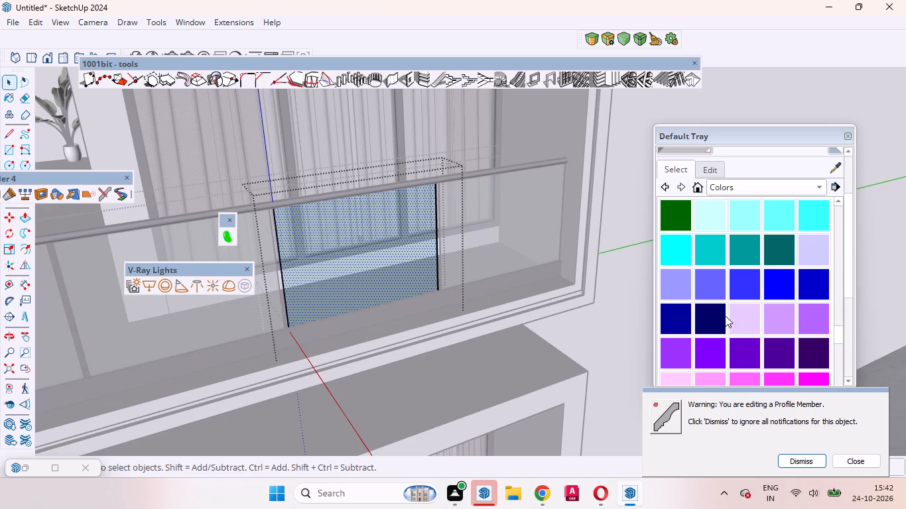
{"action": "scroll", "coordinate": [739, 178], "scroll_direction": "up", "scroll_amount": 4}
{"action": "scroll", "coordinate": [739, 178], "scroll_direction": "down", "scroll_amount": 1}
{"action": "scroll", "coordinate": [739, 178], "scroll_direction": "up", "scroll_amount": 1}
{"action": "scroll", "coordinate": [739, 178], "scroll_direction": "down", "scroll_amount": 1}
{"action": "left_click", "coordinate": [684, 184]}
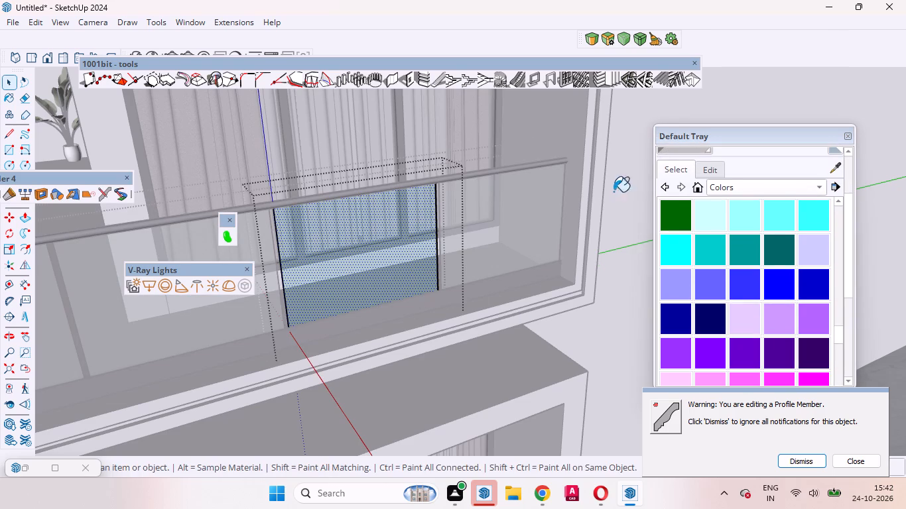
{"action": "left_click", "coordinate": [407, 214]}
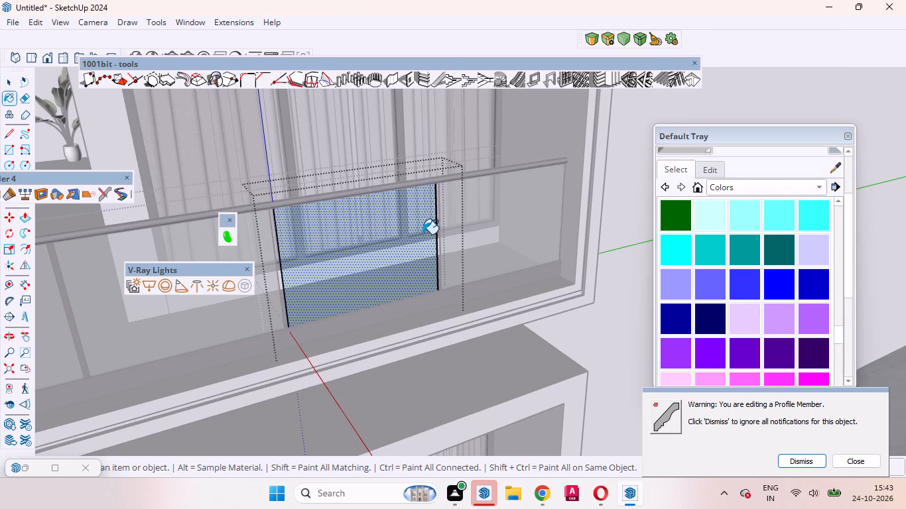
{"action": "key", "text": "space"}
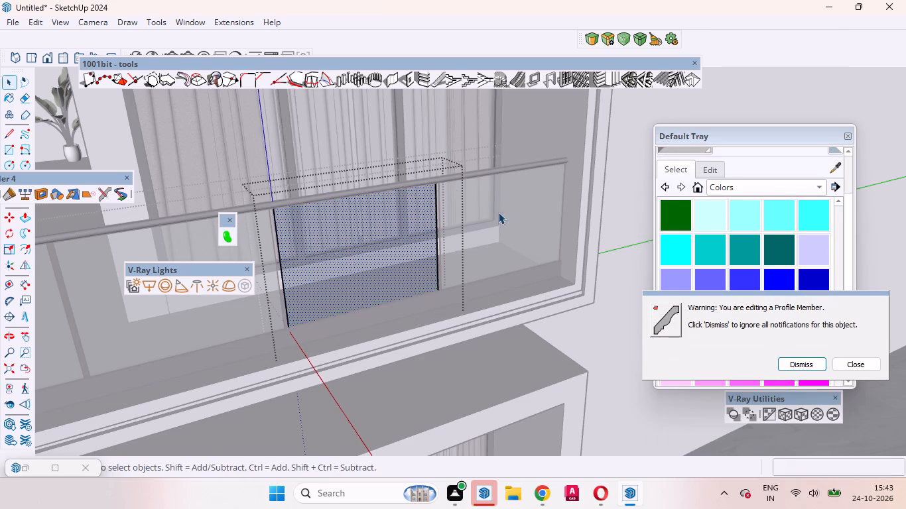
{"action": "scroll", "coordinate": [498, 212], "scroll_direction": "down", "scroll_amount": 14}
{"action": "scroll", "coordinate": [454, 245], "scroll_direction": "up", "scroll_amount": 1}
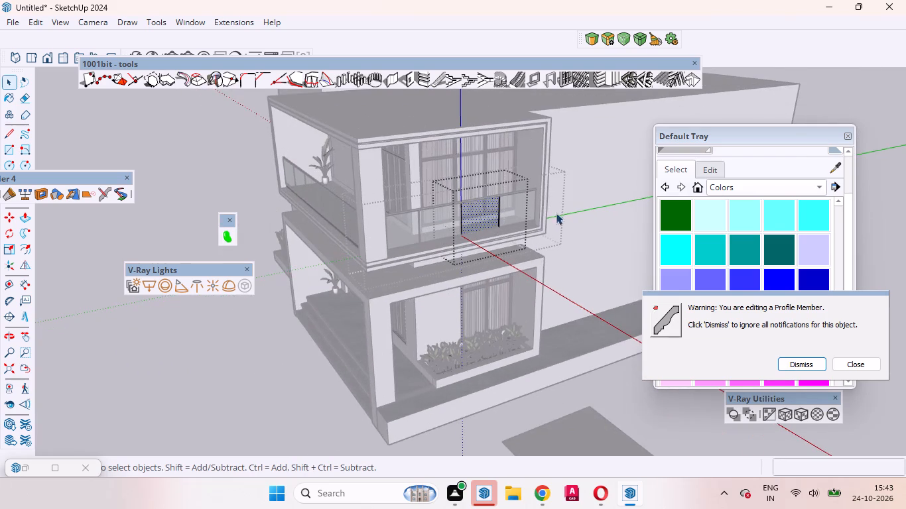
{"action": "middle_click_drag", "start_coordinate": [484, 188], "coordinate": [651, 233]}
{"action": "scroll", "coordinate": [649, 230], "scroll_direction": "up", "scroll_amount": 1}
{"action": "scroll", "coordinate": [547, 172], "scroll_direction": "down", "scroll_amount": 8}
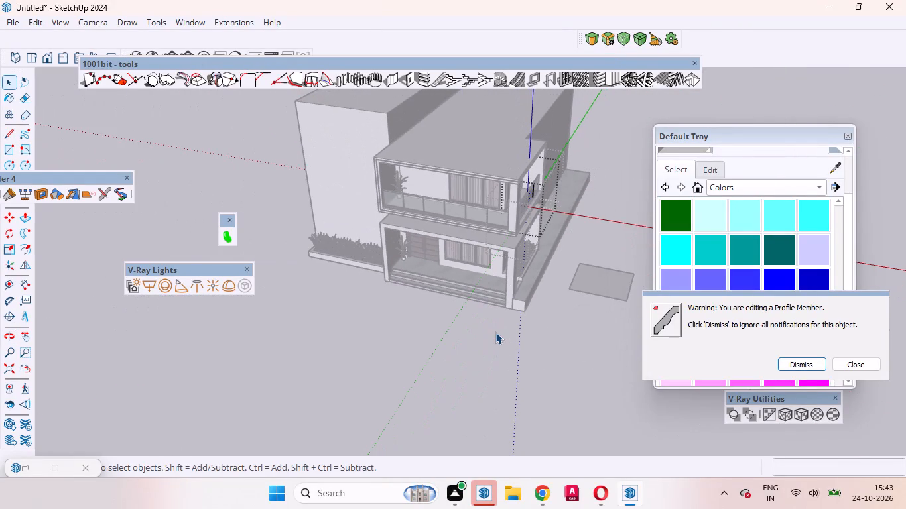
{"action": "left_click", "coordinate": [495, 332]}
{"action": "double_click", "coordinate": [487, 321]}
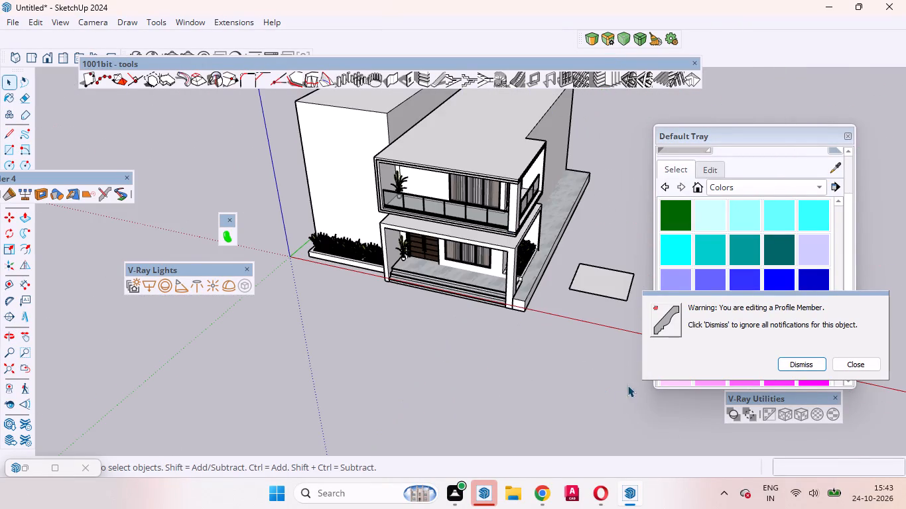
Examine the glazed front and side balcony railings up close, around the corner column, and against the whole front facade.
{"action": "scroll", "coordinate": [527, 207], "scroll_direction": "up", "scroll_amount": 10}
{"action": "middle_click_drag", "start_coordinate": [503, 266], "coordinate": [608, 125]}
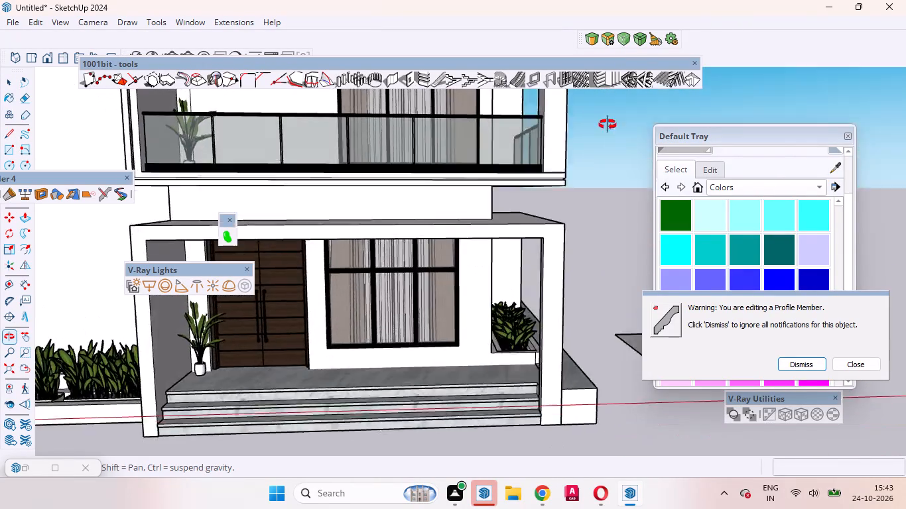
{"action": "middle_click_drag", "start_coordinate": [608, 125], "coordinate": [487, 208]}
{"action": "scroll", "coordinate": [491, 205], "scroll_direction": "up", "scroll_amount": 11}
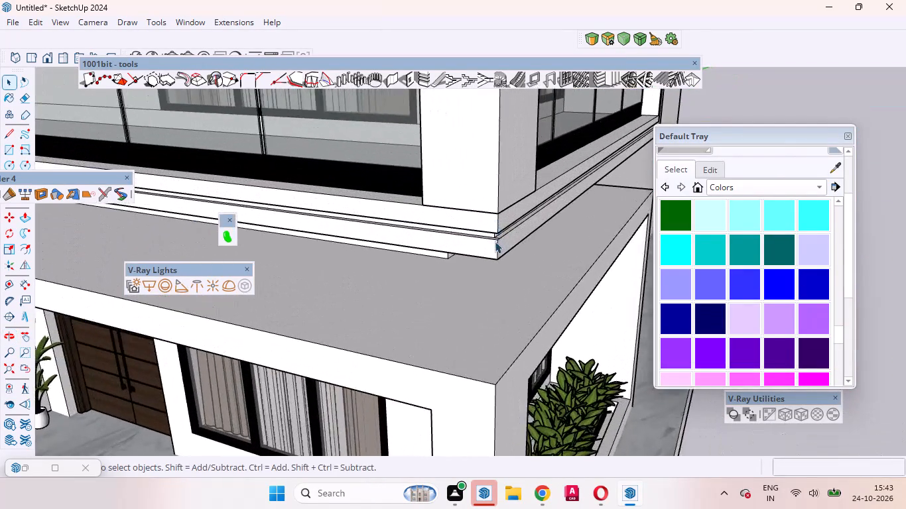
{"action": "scroll", "coordinate": [495, 241], "scroll_direction": "up", "scroll_amount": 2}
{"action": "middle_click_drag", "start_coordinate": [511, 245], "coordinate": [565, 327]}
{"action": "scroll", "coordinate": [562, 282], "scroll_direction": "down", "scroll_amount": 13}
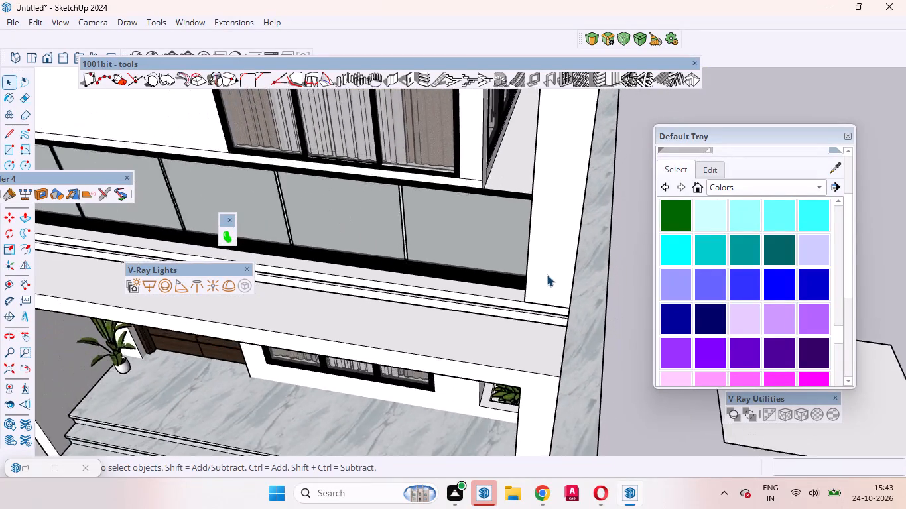
{"action": "scroll", "coordinate": [547, 274], "scroll_direction": "down", "scroll_amount": 11}
{"action": "middle_click_drag", "start_coordinate": [549, 308], "coordinate": [639, 188]}
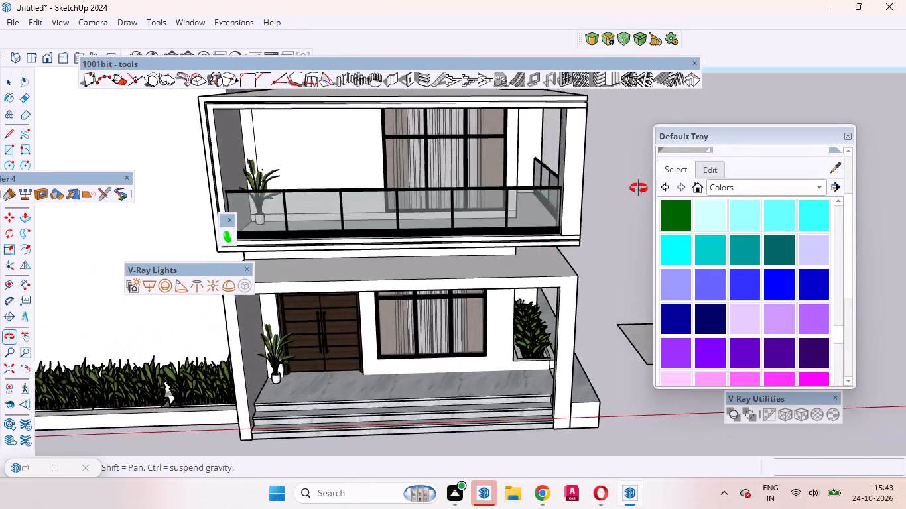
{"action": "middle_click_drag", "start_coordinate": [639, 188], "coordinate": [646, 172]}
{"action": "scroll", "coordinate": [646, 172], "scroll_direction": "up", "scroll_amount": 1}
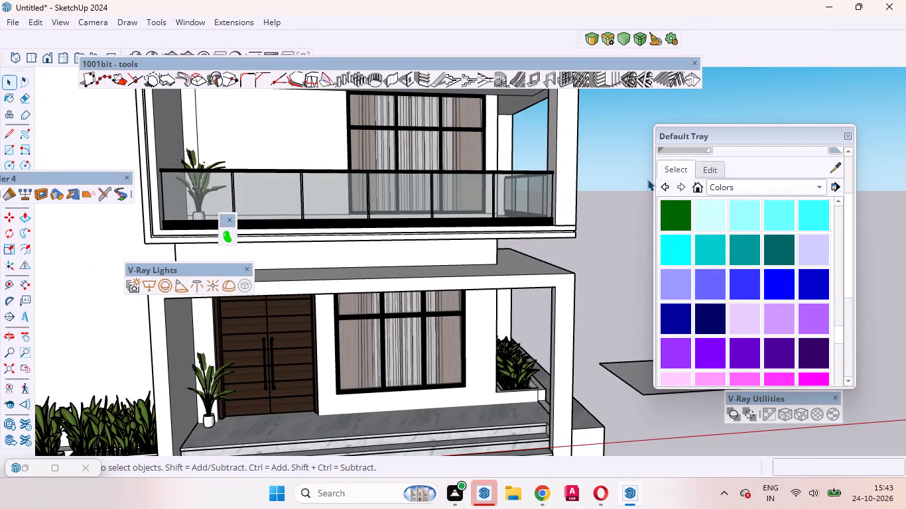
{"action": "scroll", "coordinate": [450, 221], "scroll_direction": "down", "scroll_amount": 5}
{"action": "scroll", "coordinate": [442, 163], "scroll_direction": "up", "scroll_amount": 4}
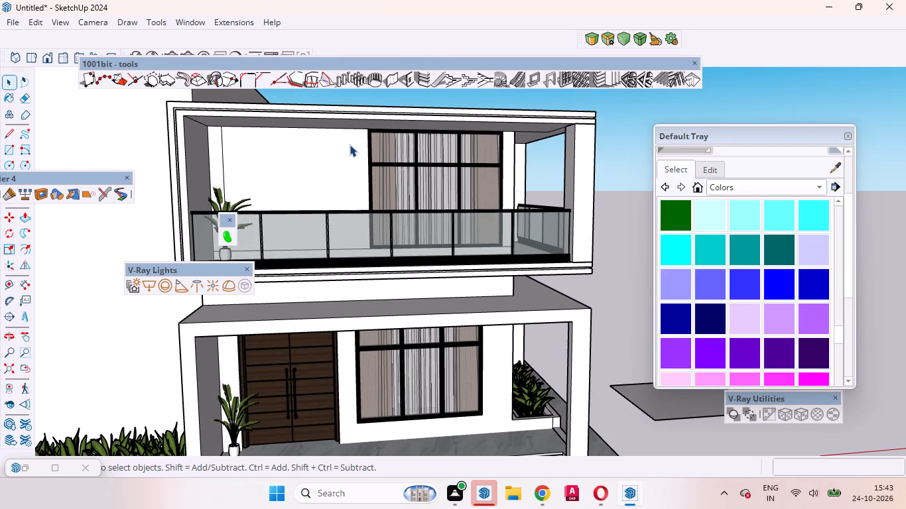
{"action": "scroll", "coordinate": [320, 221], "scroll_direction": "down", "scroll_amount": 8}
{"action": "scroll", "coordinate": [316, 215], "scroll_direction": "up", "scroll_amount": 3}
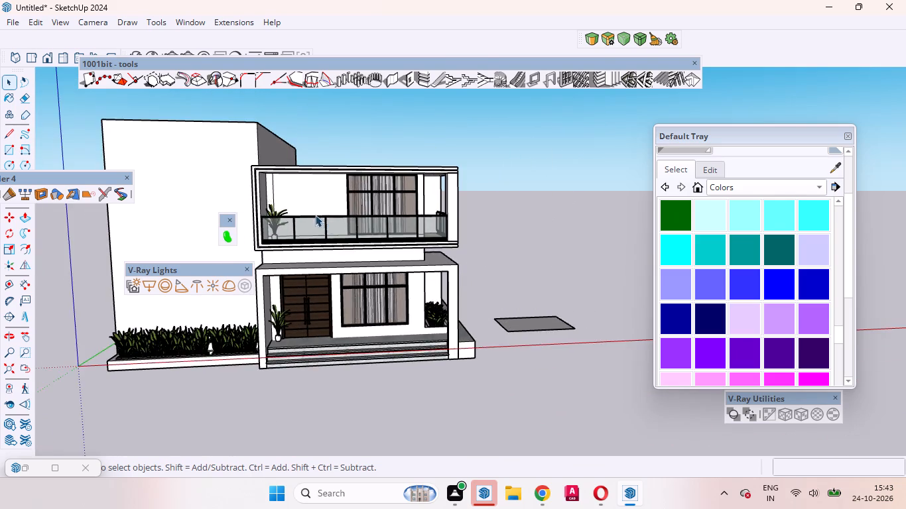
Open the house group and copy the vertical edge beside the plant on the upper balcony's back wall 4' along the red axis toward the window.
{"action": "scroll", "coordinate": [315, 215], "scroll_direction": "up", "scroll_amount": 3}
{"action": "middle_click_drag", "start_coordinate": [328, 221], "coordinate": [422, 231]}
{"action": "scroll", "coordinate": [255, 229], "scroll_direction": "up", "scroll_amount": 1}
{"action": "scroll", "coordinate": [350, 259], "scroll_direction": "down", "scroll_amount": 4}
{"action": "scroll", "coordinate": [361, 275], "scroll_direction": "up", "scroll_amount": 1}
{"action": "middle_click_drag", "start_coordinate": [352, 272], "coordinate": [264, 243]}
{"action": "scroll", "coordinate": [247, 154], "scroll_direction": "up", "scroll_amount": 3}
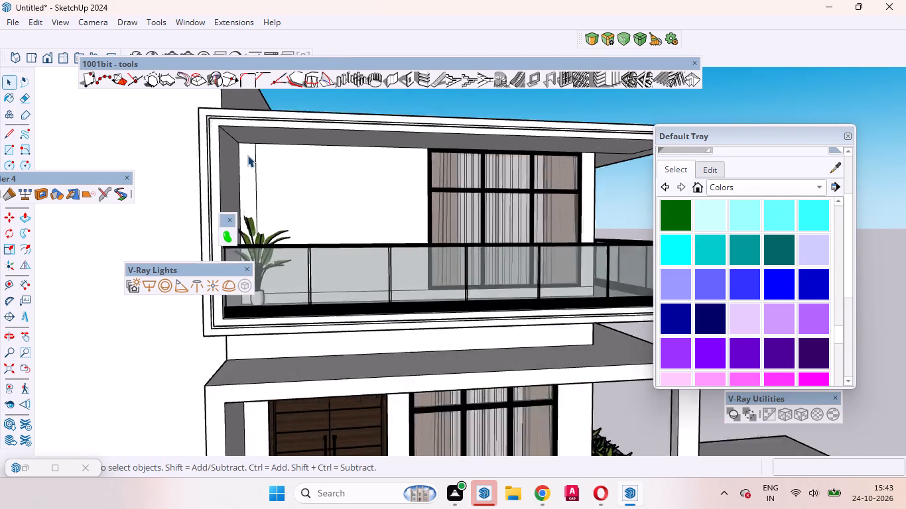
{"action": "scroll", "coordinate": [247, 155], "scroll_direction": "up", "scroll_amount": 5}
{"action": "scroll", "coordinate": [330, 260], "scroll_direction": "down", "scroll_amount": 4}
{"action": "scroll", "coordinate": [318, 225], "scroll_direction": "up", "scroll_amount": 2}
{"action": "triple_click", "coordinate": [318, 225]}
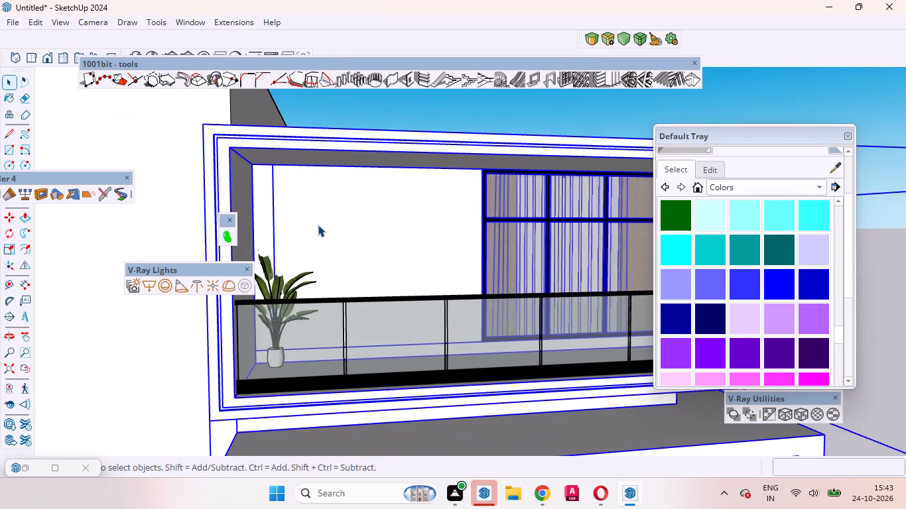
{"action": "left_click", "coordinate": [316, 229]}
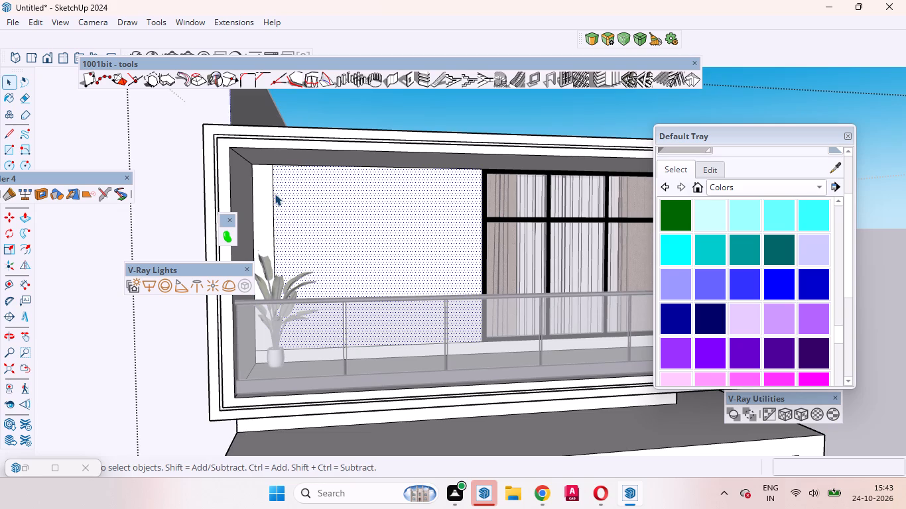
{"action": "left_click", "coordinate": [273, 194]}
{"action": "key", "text": "m"}
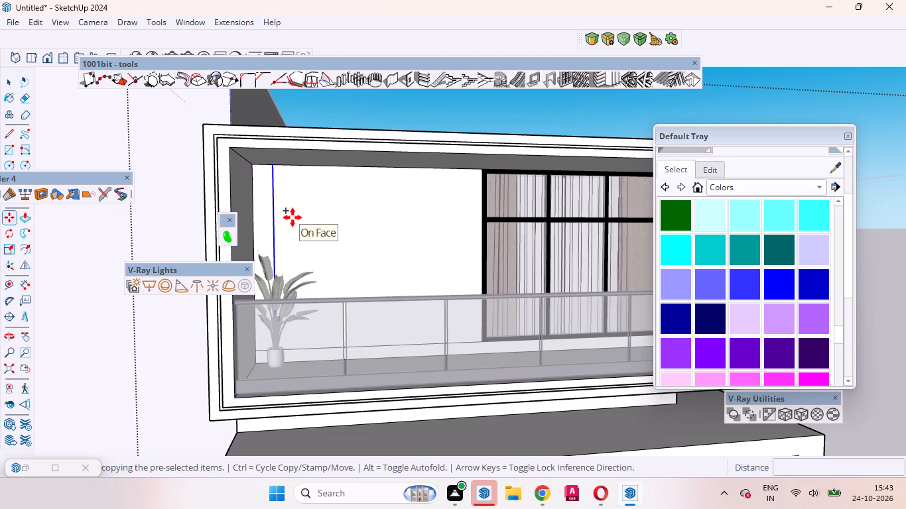
{"action": "left_click", "coordinate": [292, 217]}
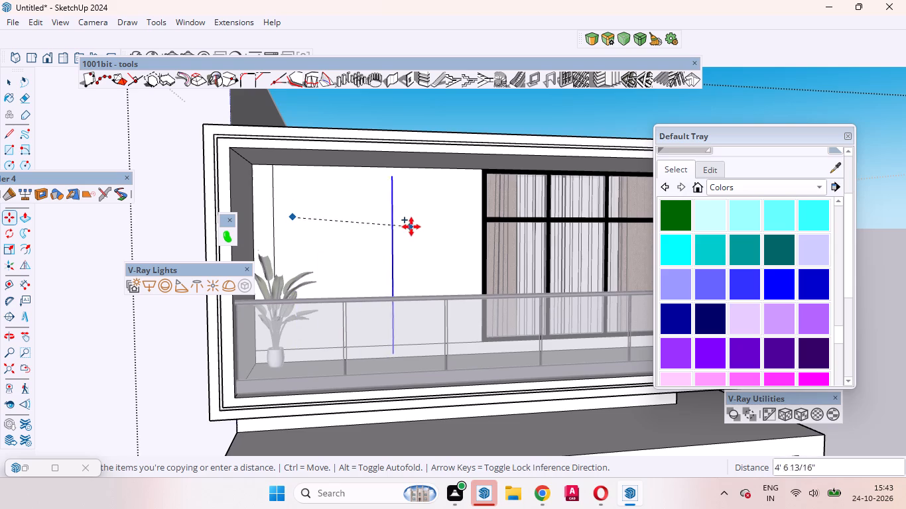
{"action": "key", "text": "Right"}
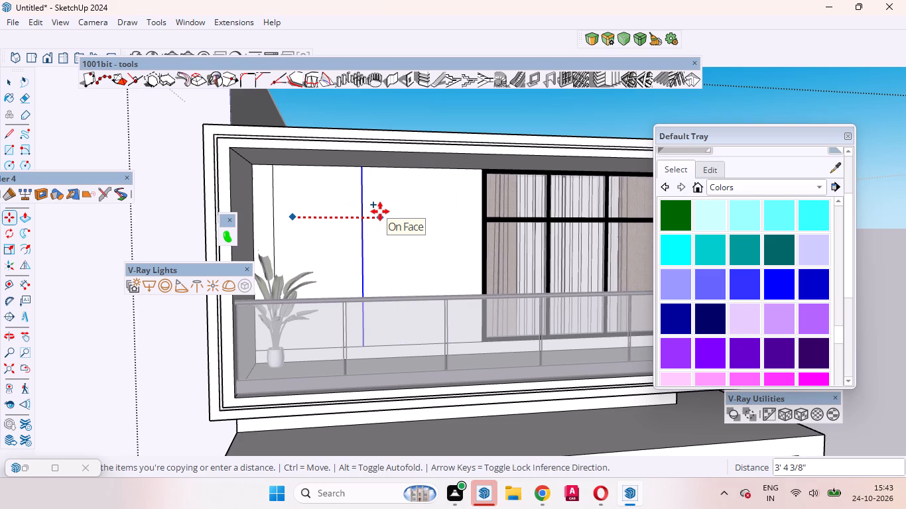
{"action": "type", "text": "4'"}
{"action": "key", "text": "Return"}
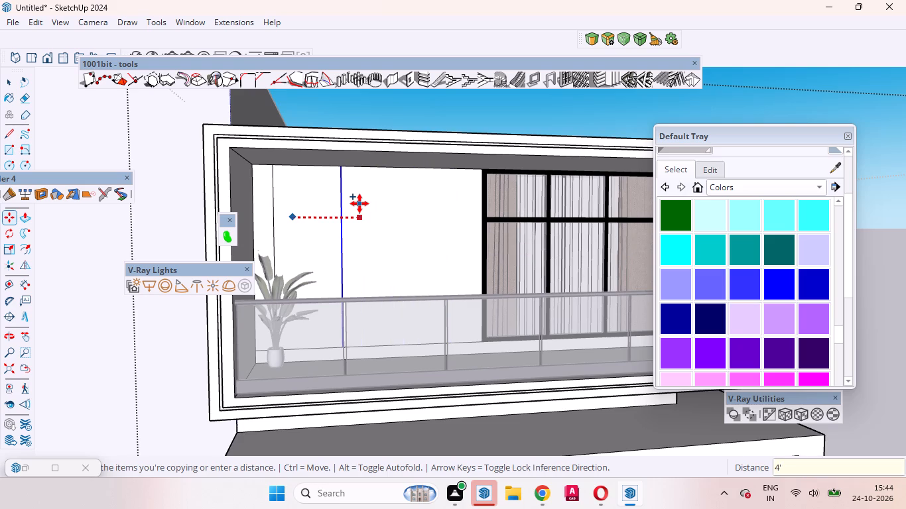
{"action": "key", "text": "space"}
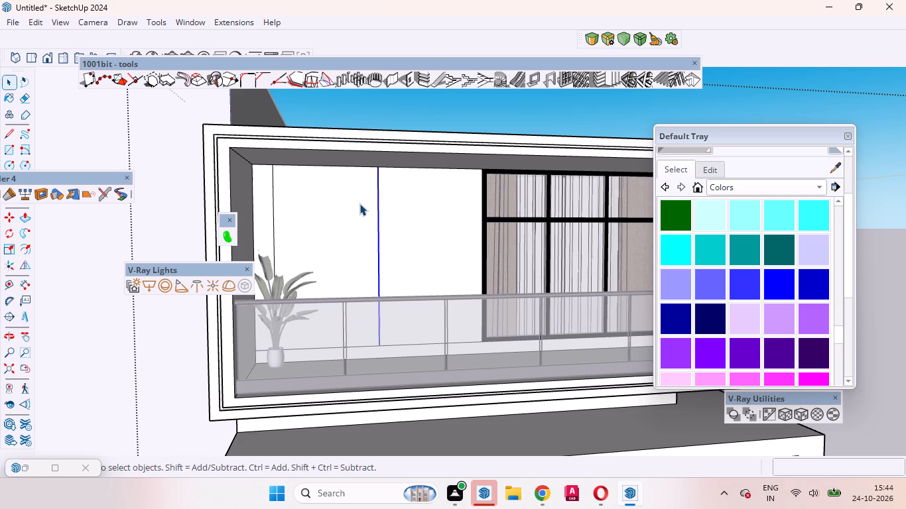
Push the 4' wide wall face beside the plant on the upper balcony inward about 1' 3 3/4" as a door recess.
{"action": "left_click", "coordinate": [359, 203]}
{"action": "scroll", "coordinate": [357, 203], "scroll_direction": "down", "scroll_amount": 3}
{"action": "middle_click_drag", "start_coordinate": [357, 203], "coordinate": [324, 219]}
{"action": "scroll", "coordinate": [324, 219], "scroll_direction": "up", "scroll_amount": 4}
{"action": "scroll", "coordinate": [324, 219], "scroll_direction": "down", "scroll_amount": 5}
{"action": "scroll", "coordinate": [349, 229], "scroll_direction": "up", "scroll_amount": 4}
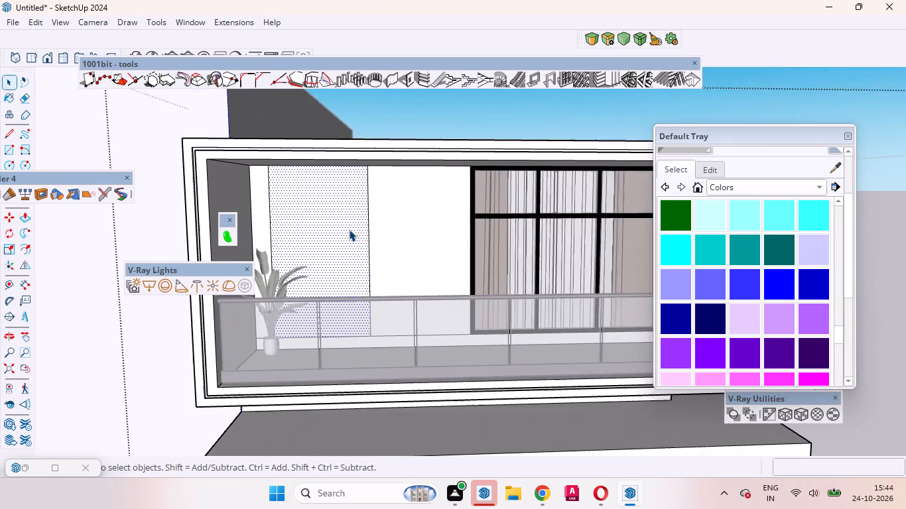
{"action": "middle_click_drag", "start_coordinate": [359, 229], "coordinate": [312, 196]}
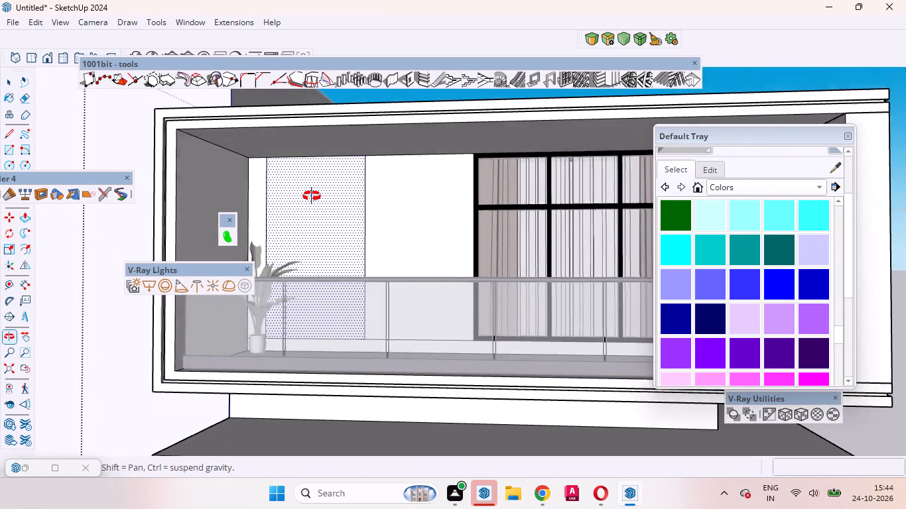
{"action": "middle_click_drag", "start_coordinate": [312, 196], "coordinate": [312, 196]}
{"action": "scroll", "coordinate": [312, 196], "scroll_direction": "up", "scroll_amount": 1}
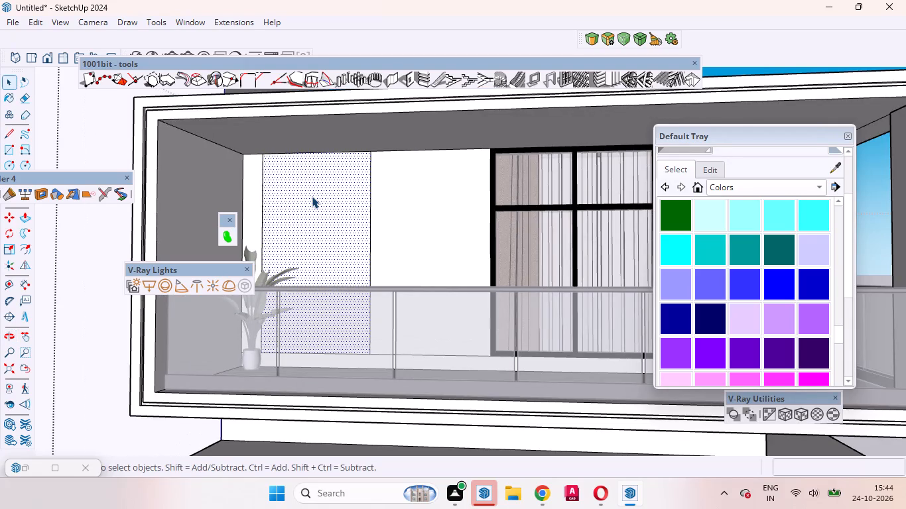
{"action": "key", "text": "p"}
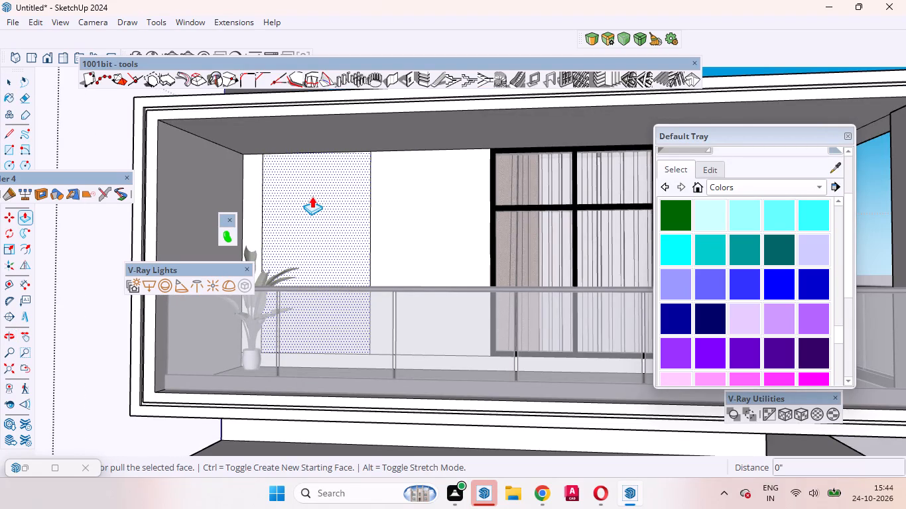
{"action": "left_click", "coordinate": [312, 196]}
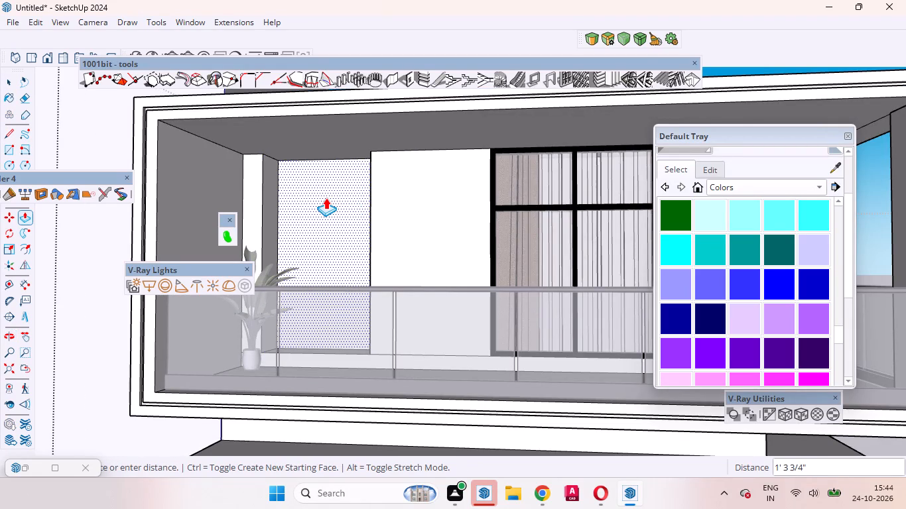
{"action": "left_click", "coordinate": [326, 198]}
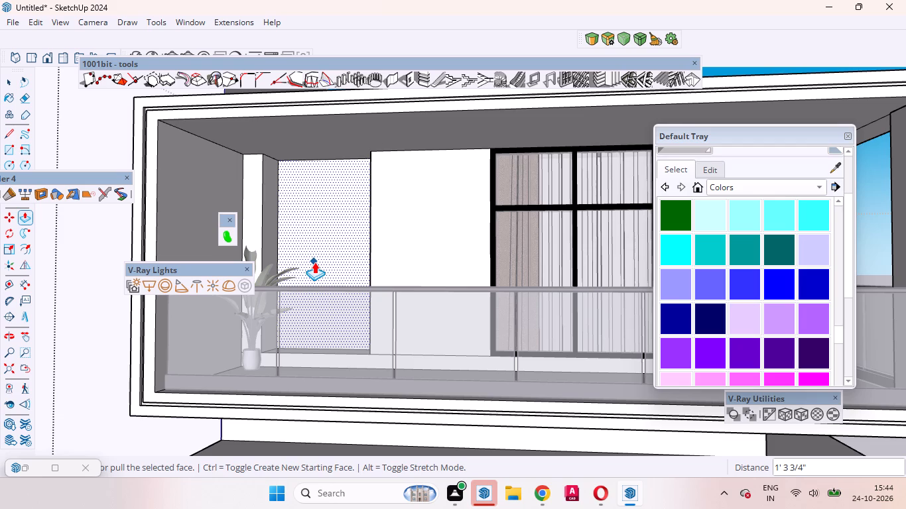
{"action": "key", "text": "space"}
Push the recess's bottom face down 6" to the balcony floor level.
{"action": "scroll", "coordinate": [531, 250], "scroll_direction": "down", "scroll_amount": 13}
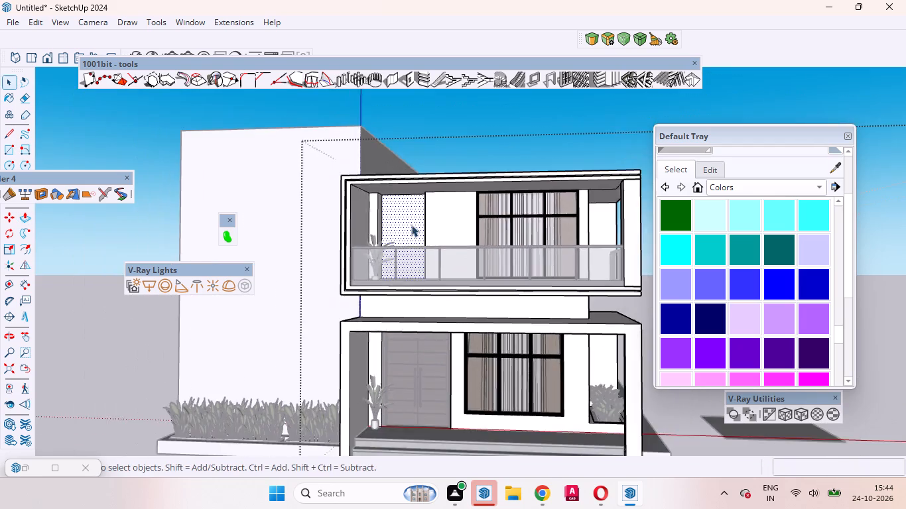
{"action": "middle_click_drag", "start_coordinate": [415, 227], "coordinate": [517, 326]}
{"action": "scroll", "coordinate": [465, 273], "scroll_direction": "down", "scroll_amount": 4}
{"action": "scroll", "coordinate": [462, 267], "scroll_direction": "up", "scroll_amount": 8}
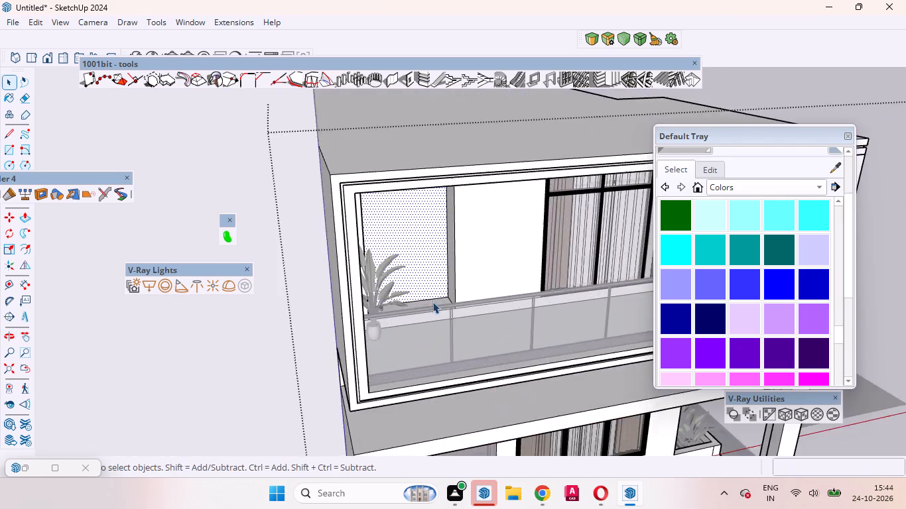
{"action": "scroll", "coordinate": [432, 302], "scroll_direction": "up", "scroll_amount": 6}
{"action": "middle_click_drag", "start_coordinate": [430, 300], "coordinate": [390, 350]}
{"action": "scroll", "coordinate": [395, 341], "scroll_direction": "up", "scroll_amount": 4}
{"action": "left_click", "coordinate": [398, 343]}
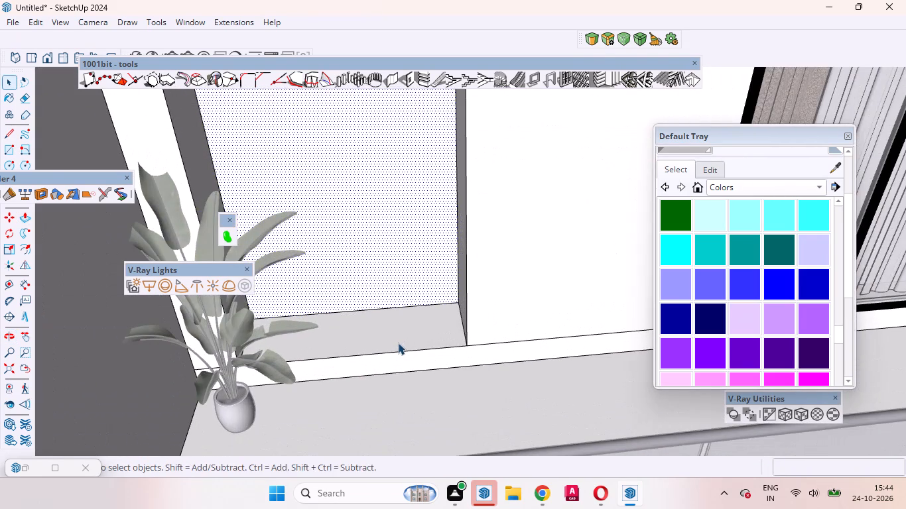
{"action": "key", "text": "p"}
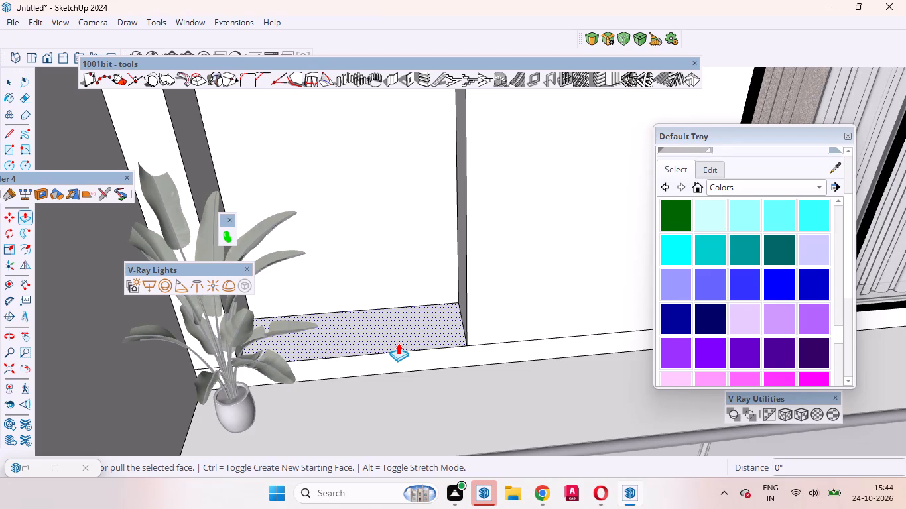
{"action": "left_click", "coordinate": [398, 343]}
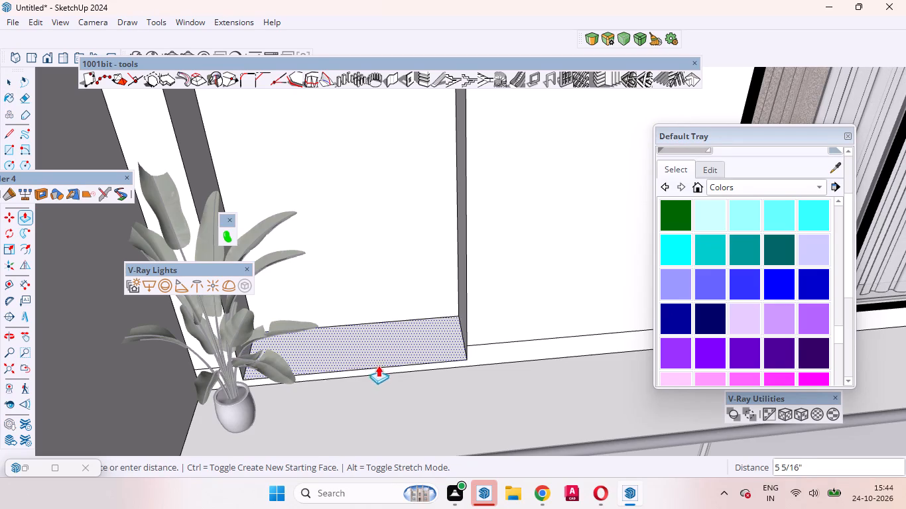
{"action": "left_click", "coordinate": [340, 415]}
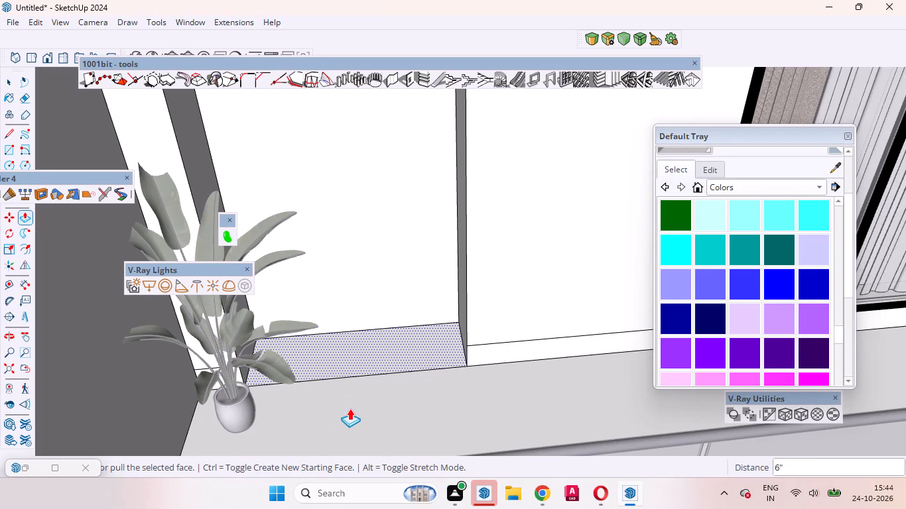
{"action": "key", "text": "space"}
Open 3D Warehouse and replace the "plants" search with a search for "door".
{"action": "scroll", "coordinate": [450, 330], "scroll_direction": "down", "scroll_amount": 4}
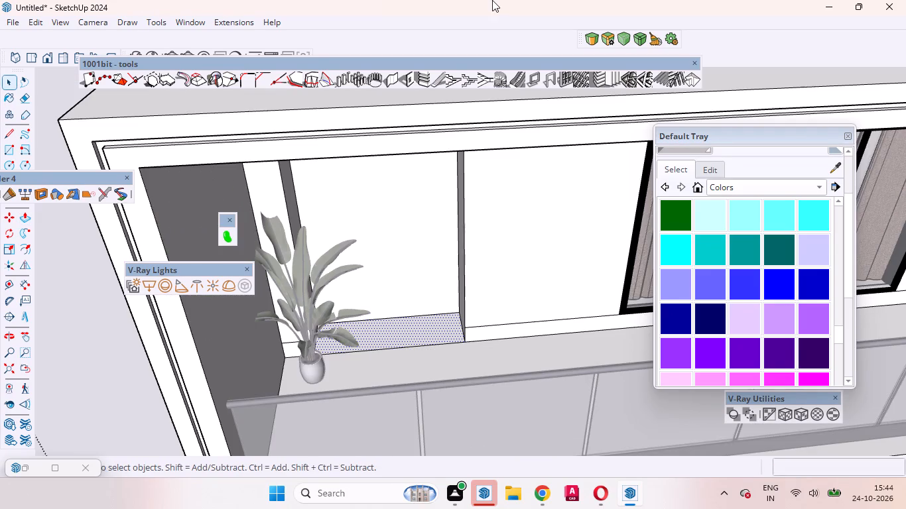
{"action": "scroll", "coordinate": [492, 0], "scroll_direction": "down", "scroll_amount": 4}
{"action": "scroll", "coordinate": [307, 317], "scroll_direction": "down", "scroll_amount": 12}
{"action": "middle_click_drag", "start_coordinate": [338, 303], "coordinate": [333, 268]}
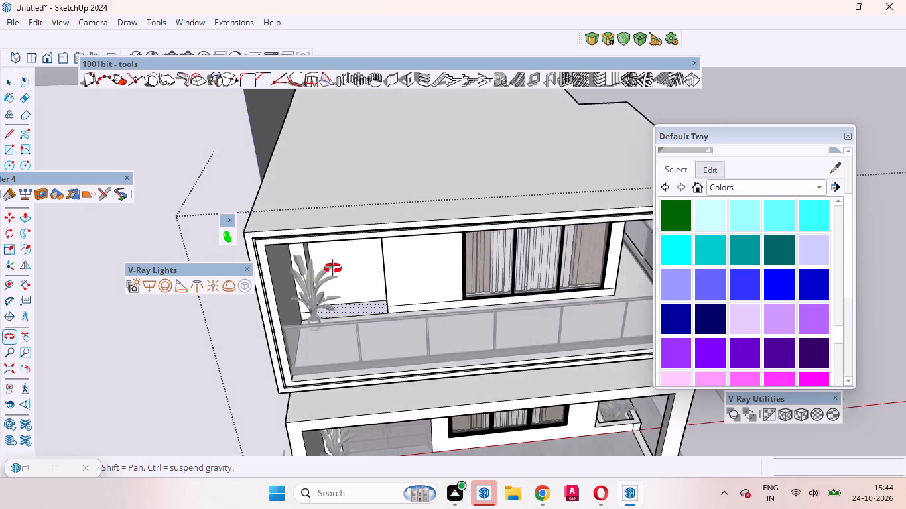
{"action": "middle_click_drag", "start_coordinate": [333, 268], "coordinate": [338, 238]}
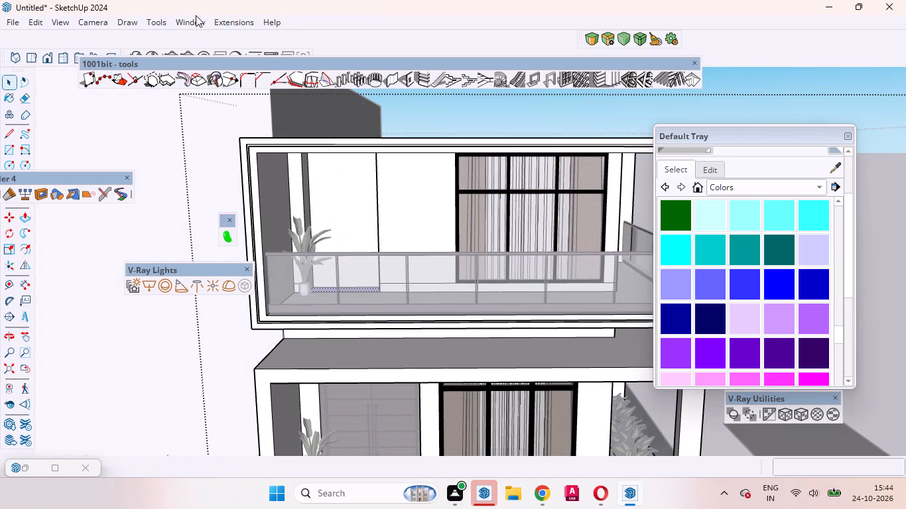
{"action": "left_click", "coordinate": [192, 18]}
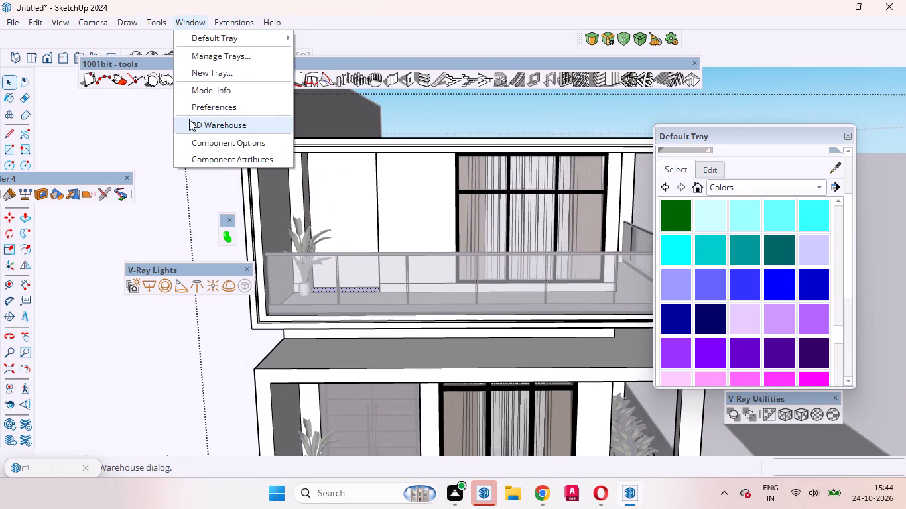
{"action": "left_click", "coordinate": [189, 119]}
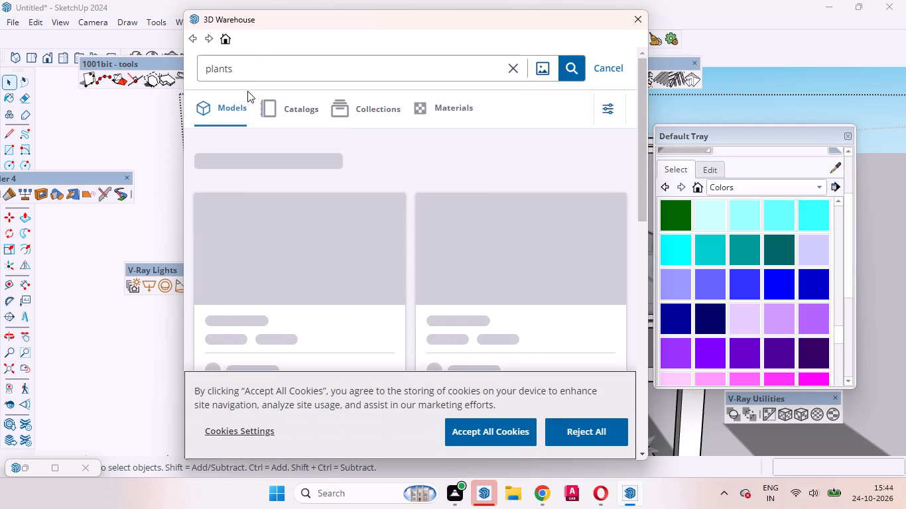
{"action": "left_click_drag", "start_coordinate": [269, 65], "coordinate": [233, 49]}
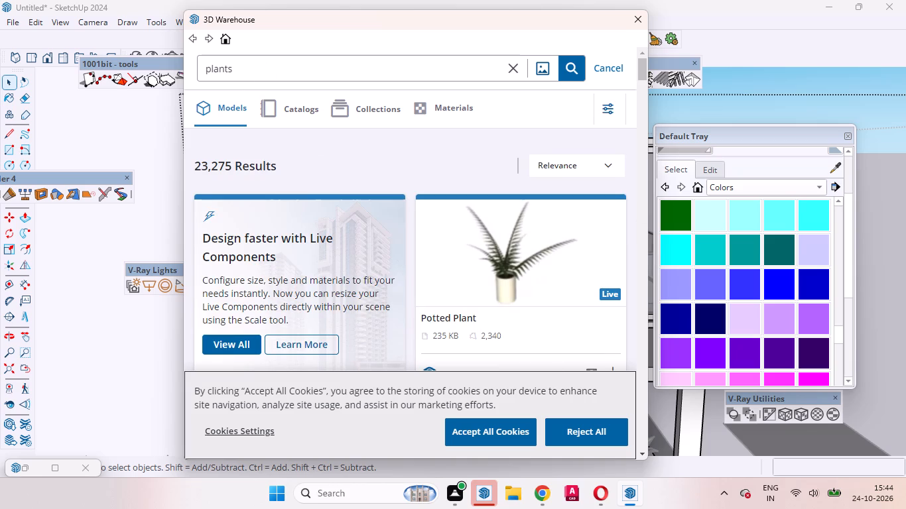
{"action": "left_click_drag", "start_coordinate": [233, 49], "coordinate": [239, 58]}
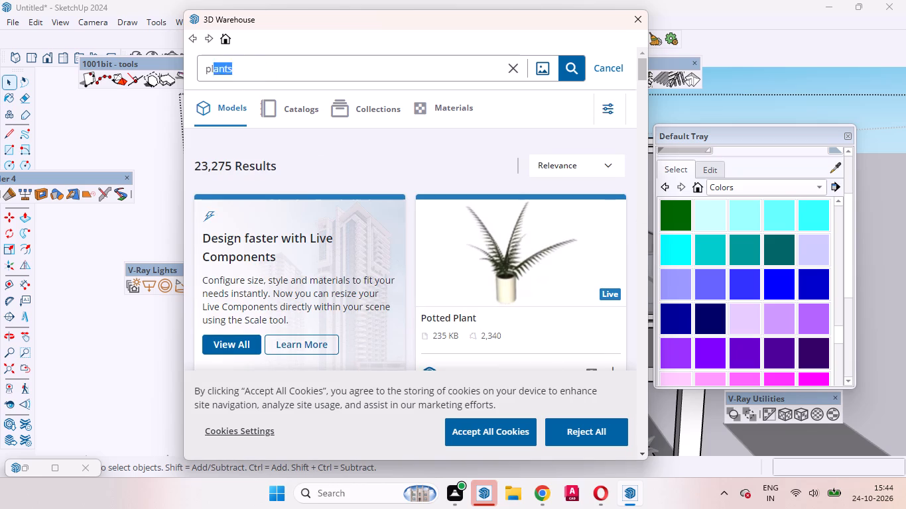
{"action": "left_click_drag", "start_coordinate": [264, 76], "coordinate": [196, 54]}
{"action": "key", "text": "BackSpace"}
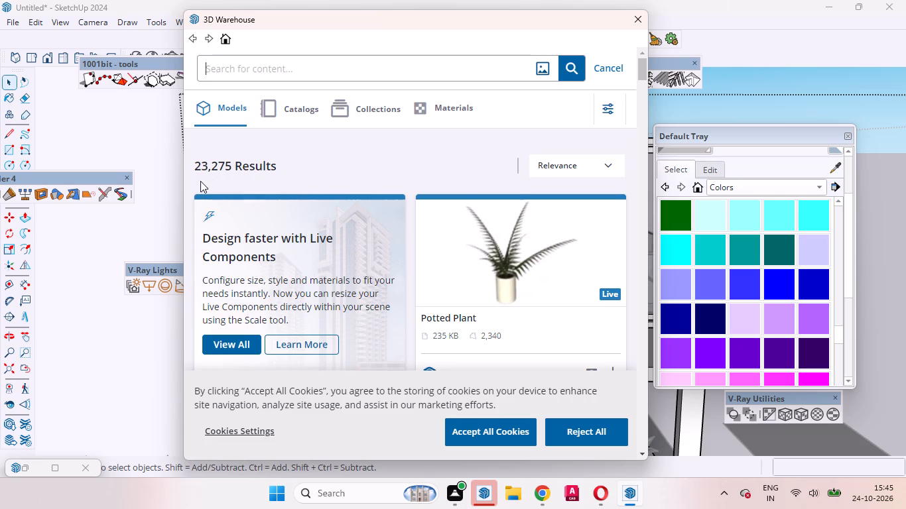
{"action": "left_click", "coordinate": [220, 59]}
{"action": "type", "text": "door"}
{"action": "key", "text": "Return"}
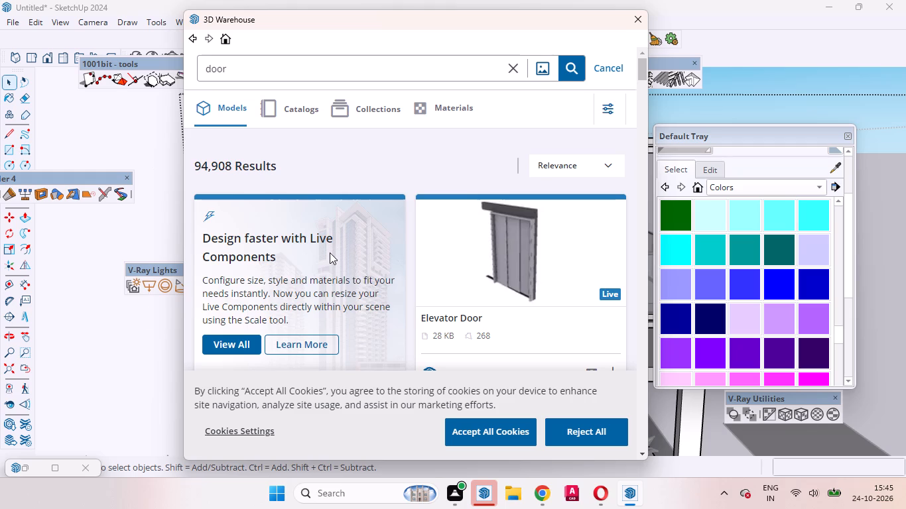
Browse the door results and load the 62 KB dark brown model named "door" directly into the house model.
{"action": "scroll", "coordinate": [330, 252], "scroll_direction": "down", "scroll_amount": 3}
{"action": "scroll", "coordinate": [515, 319], "scroll_direction": "down", "scroll_amount": 4}
{"action": "scroll", "coordinate": [514, 319], "scroll_direction": "up", "scroll_amount": 1}
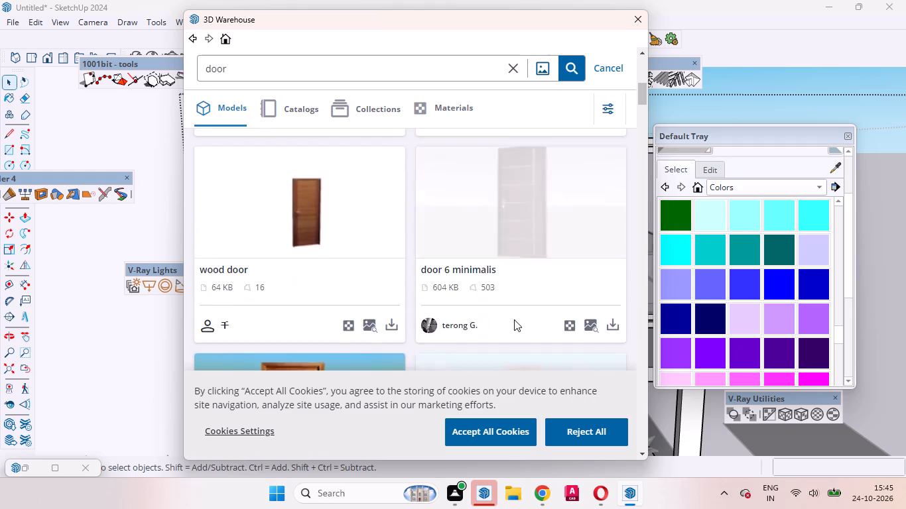
{"action": "scroll", "coordinate": [514, 319], "scroll_direction": "up", "scroll_amount": 1}
{"action": "scroll", "coordinate": [514, 319], "scroll_direction": "down", "scroll_amount": 8}
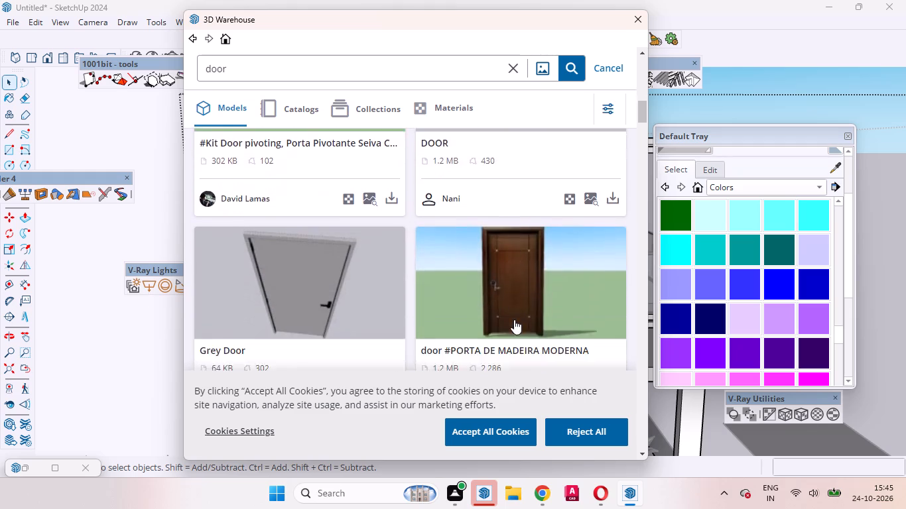
{"action": "scroll", "coordinate": [514, 319], "scroll_direction": "down", "scroll_amount": 6}
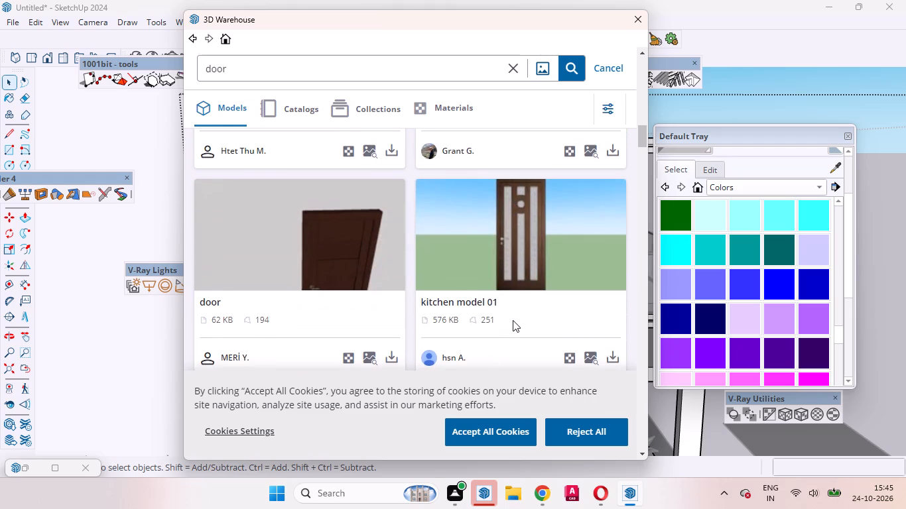
{"action": "scroll", "coordinate": [513, 320], "scroll_direction": "up", "scroll_amount": 2}
{"action": "scroll", "coordinate": [513, 320], "scroll_direction": "down", "scroll_amount": 2}
{"action": "scroll", "coordinate": [476, 274], "scroll_direction": "down", "scroll_amount": 2}
{"action": "scroll", "coordinate": [476, 274], "scroll_direction": "up", "scroll_amount": 6}
{"action": "scroll", "coordinate": [476, 274], "scroll_direction": "down", "scroll_amount": 1}
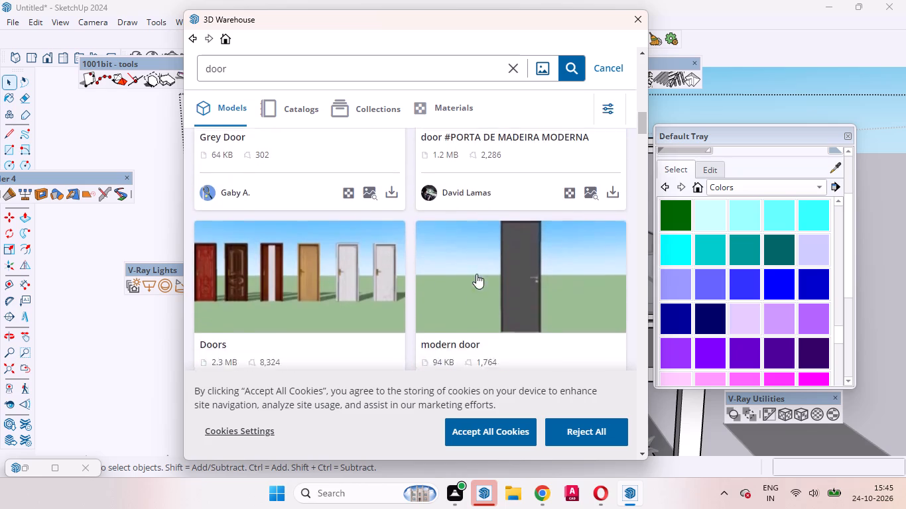
{"action": "scroll", "coordinate": [476, 274], "scroll_direction": "down", "scroll_amount": 5}
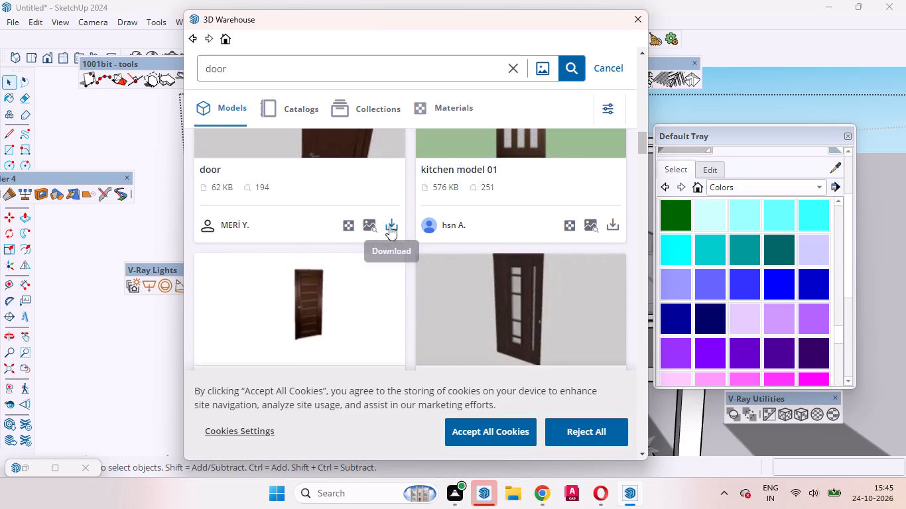
{"action": "left_click", "coordinate": [394, 222]}
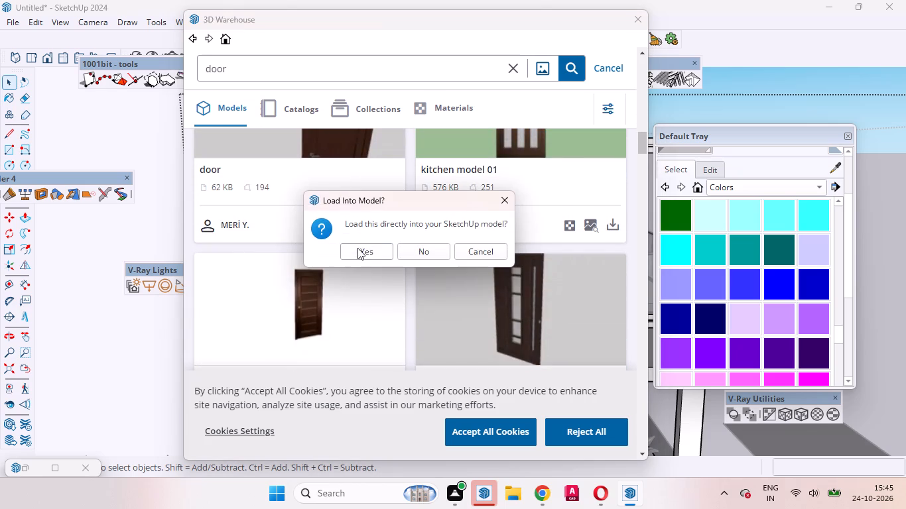
{"action": "left_click", "coordinate": [361, 248]}
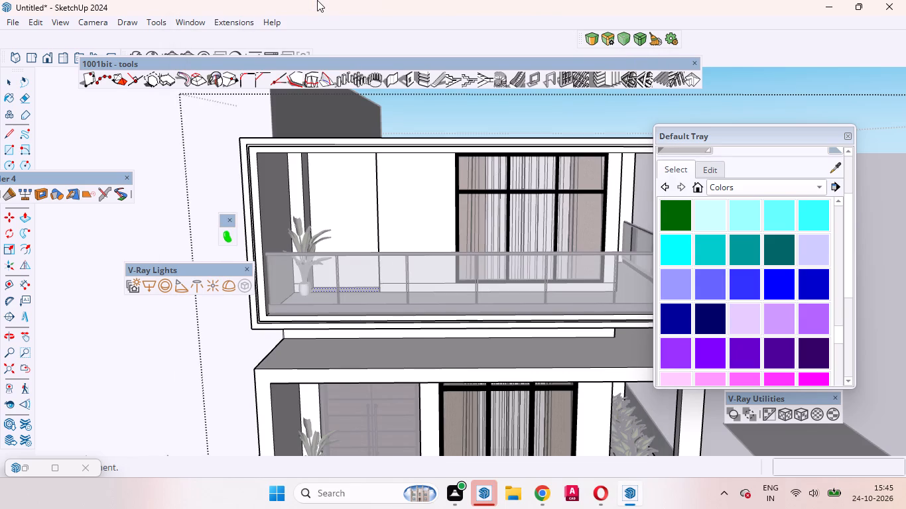
Place the downloaded dark brown door at the base of the recess in the upper balcony's back wall.
{"action": "scroll", "coordinate": [321, 255], "scroll_direction": "down", "scroll_amount": 4}
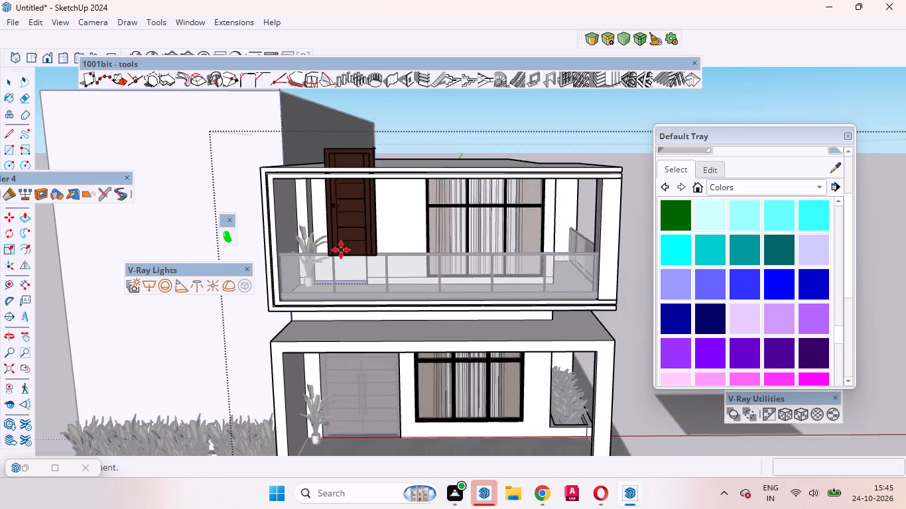
{"action": "scroll", "coordinate": [367, 233], "scroll_direction": "up", "scroll_amount": 4}
{"action": "middle_click_drag", "start_coordinate": [363, 239], "coordinate": [374, 386]}
{"action": "scroll", "coordinate": [374, 386], "scroll_direction": "up", "scroll_amount": 1}
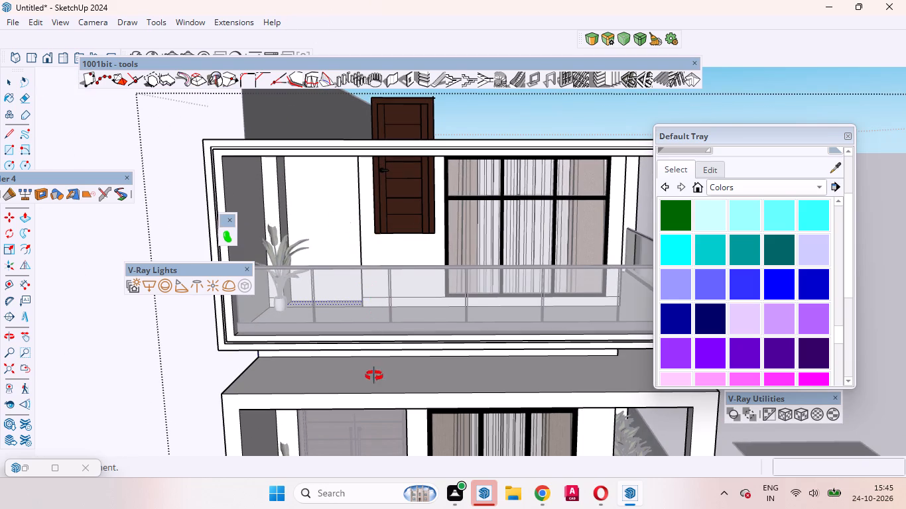
{"action": "scroll", "coordinate": [319, 325], "scroll_direction": "up", "scroll_amount": 7}
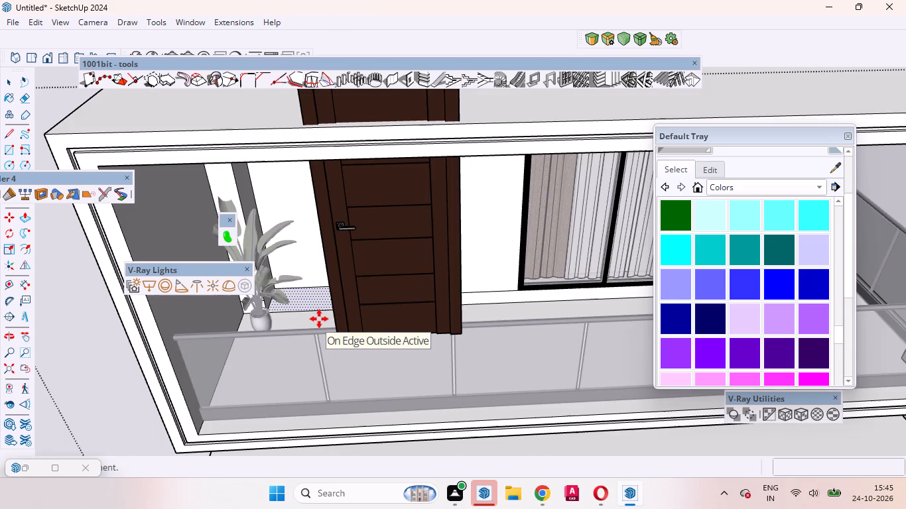